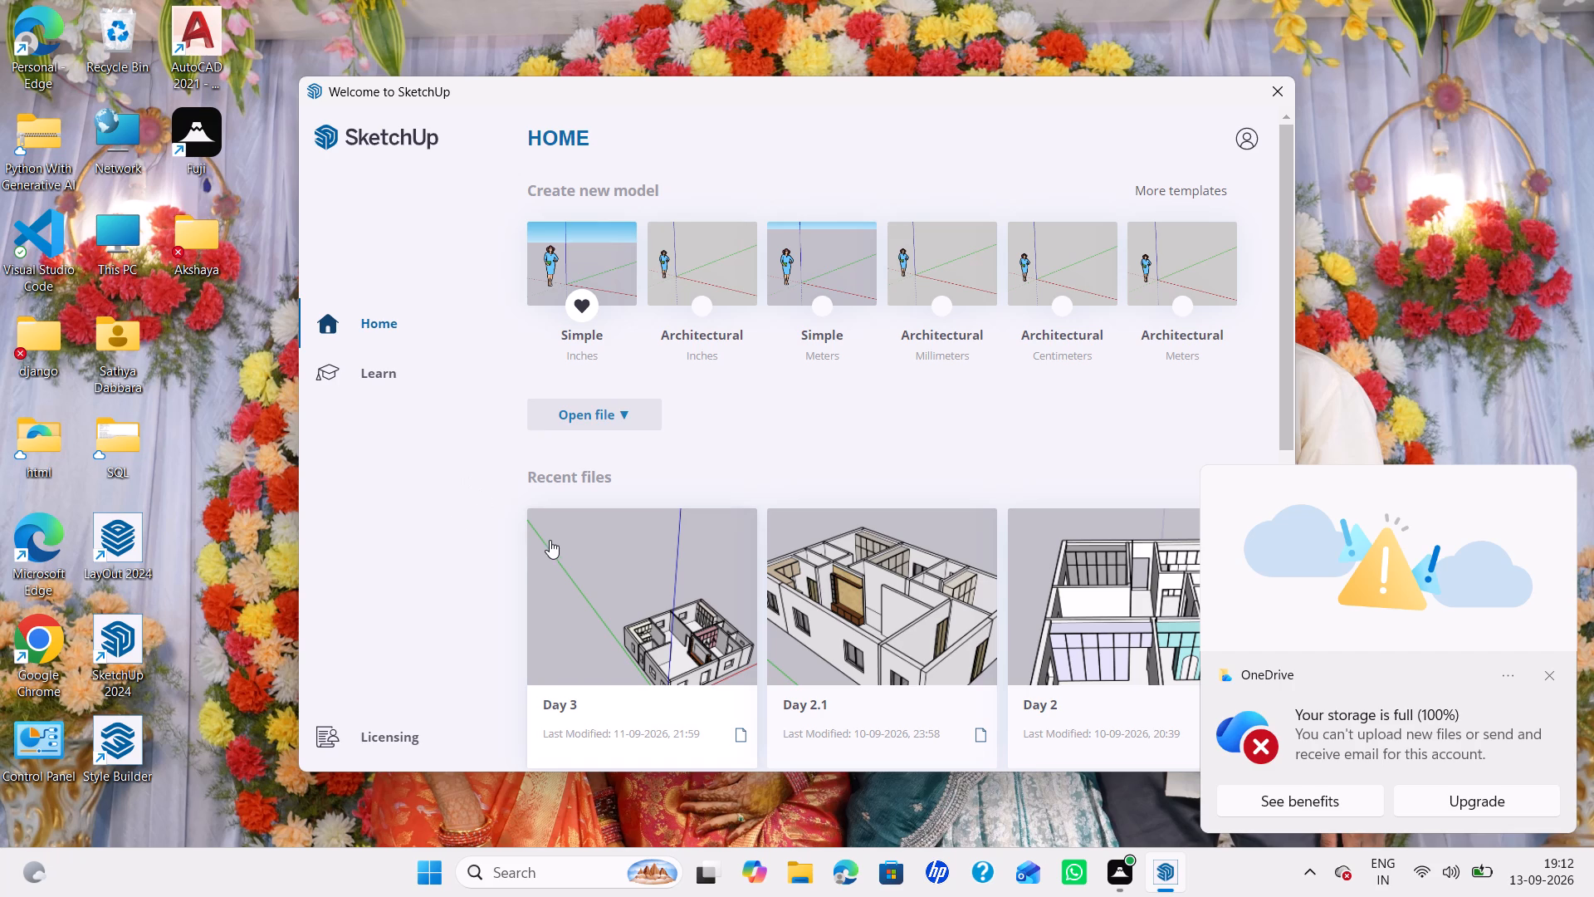
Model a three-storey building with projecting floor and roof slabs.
Dismiss the OneDrive storage notification that overlaps the welcome window.
key("Escape")
key("Escape")
left_click(1555, 679)
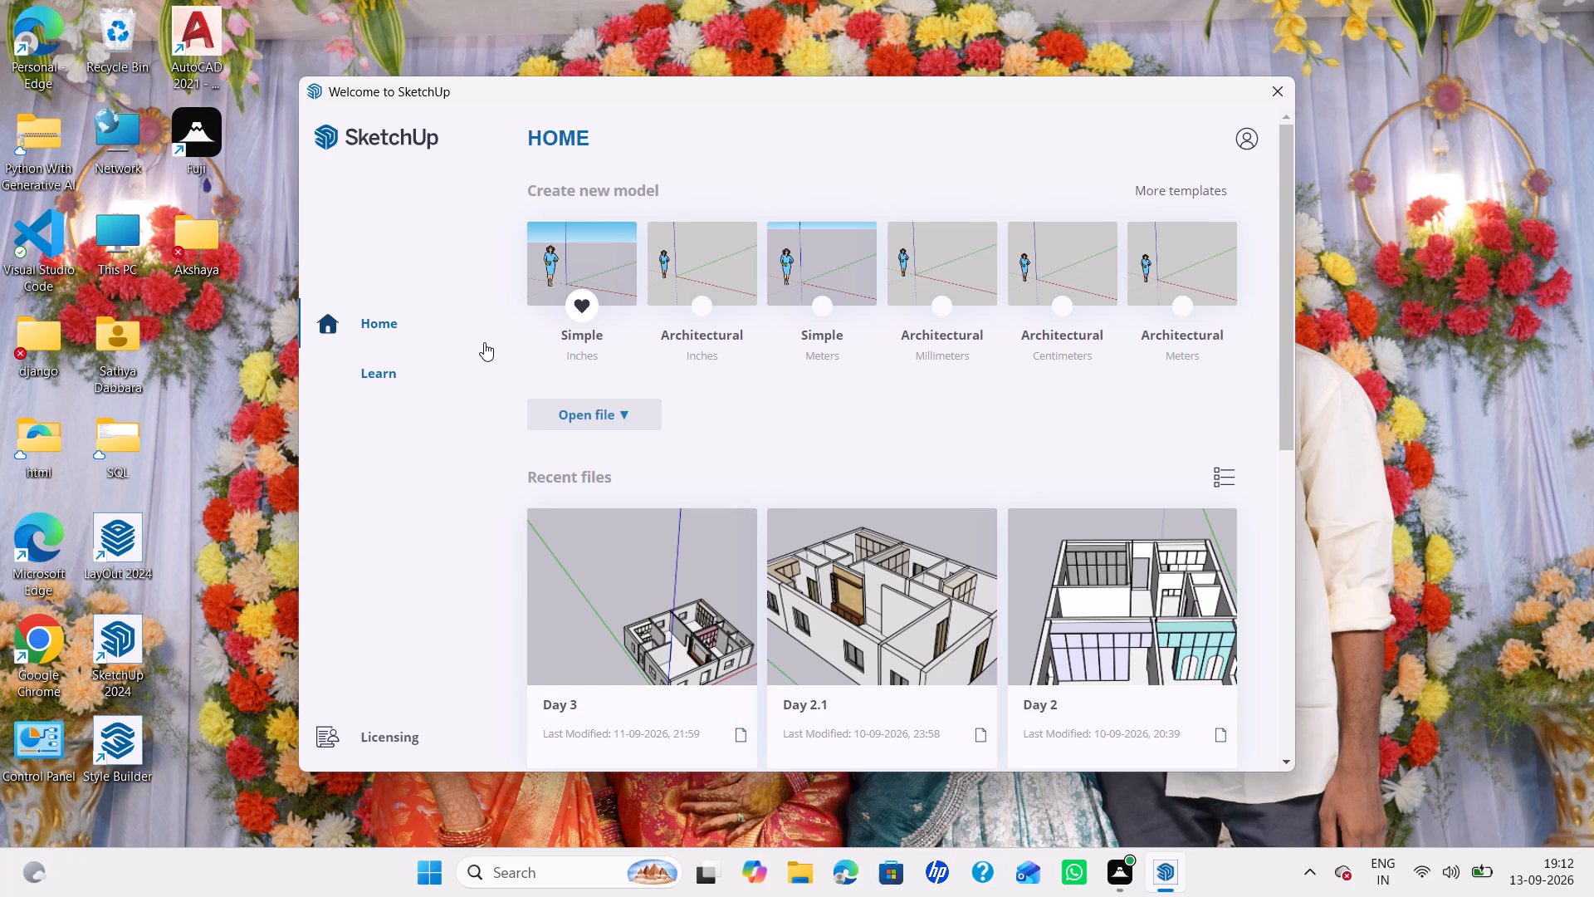
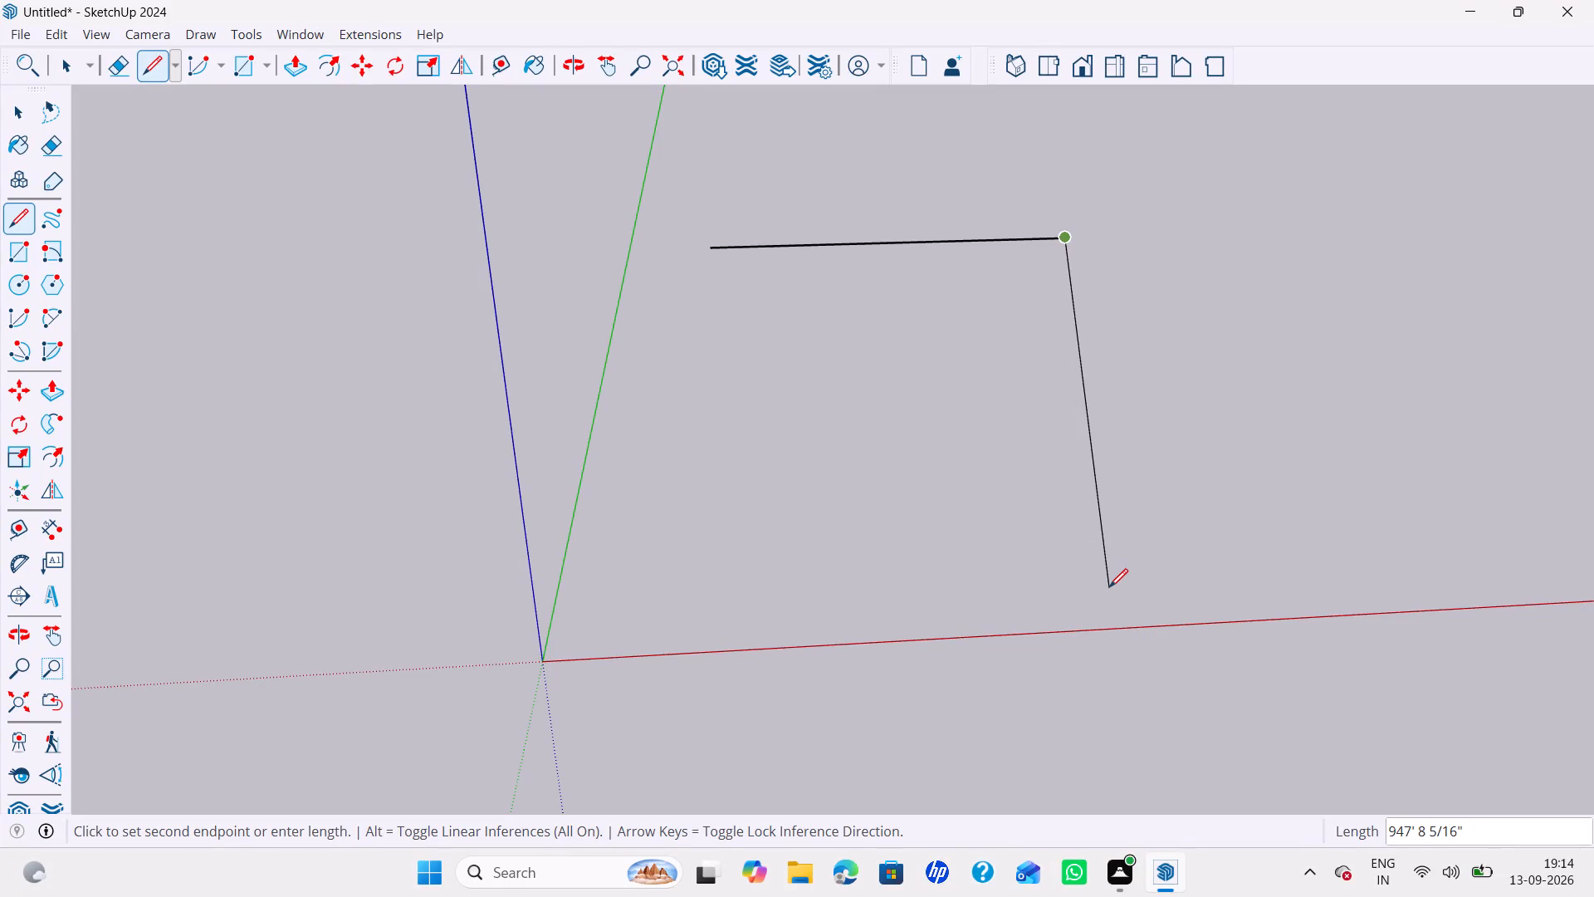
Discard the unfinished segment and undo the line already drawn.
key("Escape")
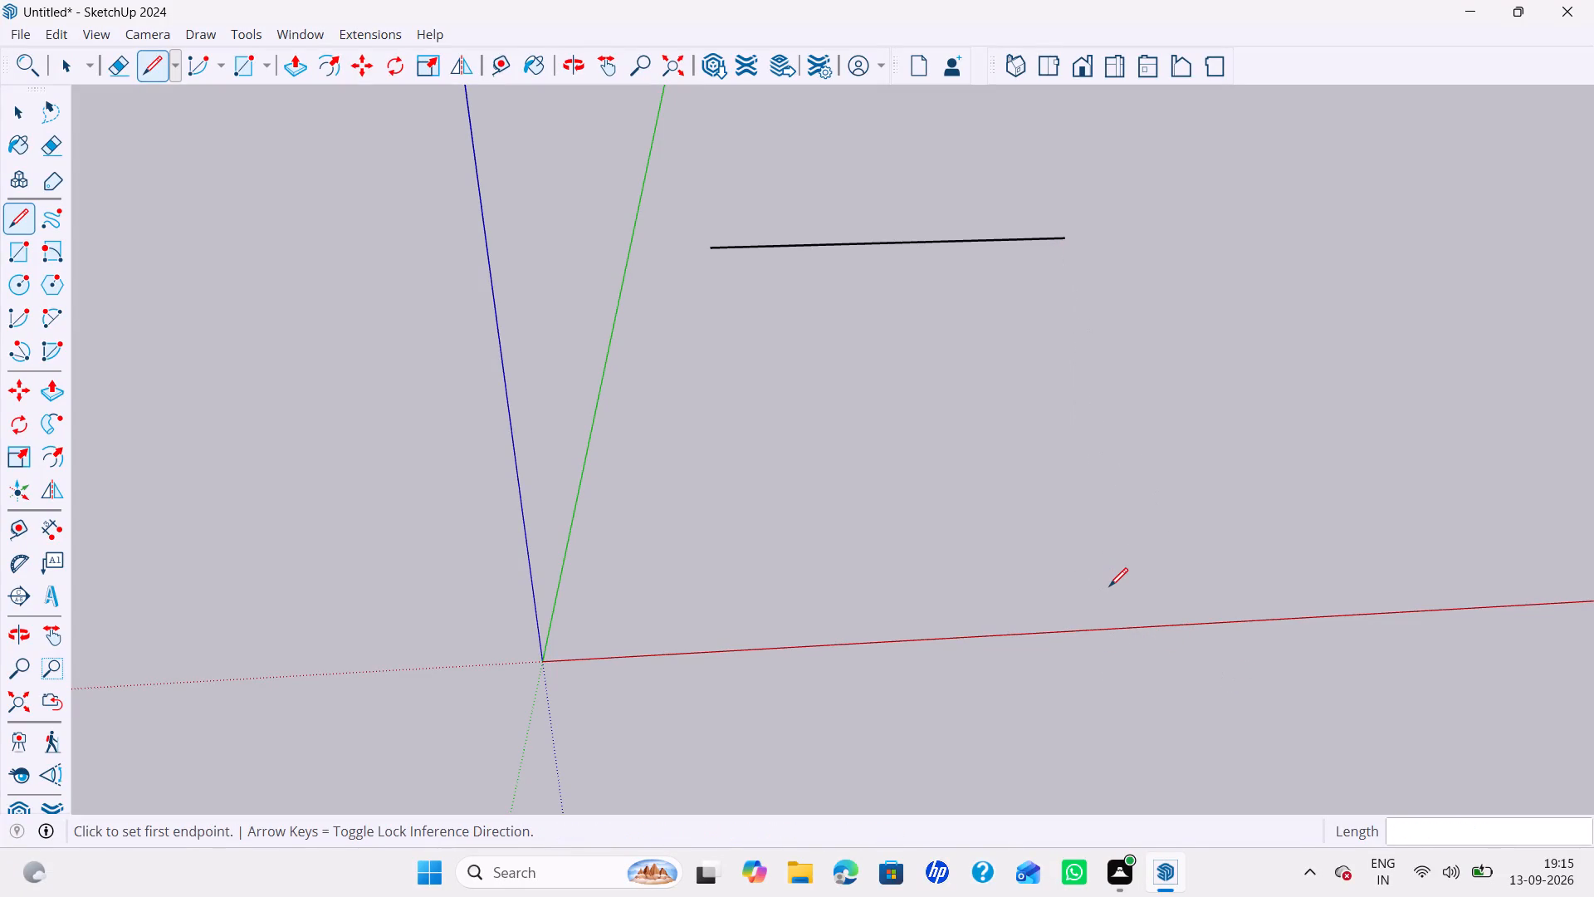
key("ctrl+z")
Draw a 10'6" line along the red axis in the open area beyond the origin.
left_click(803, 179)
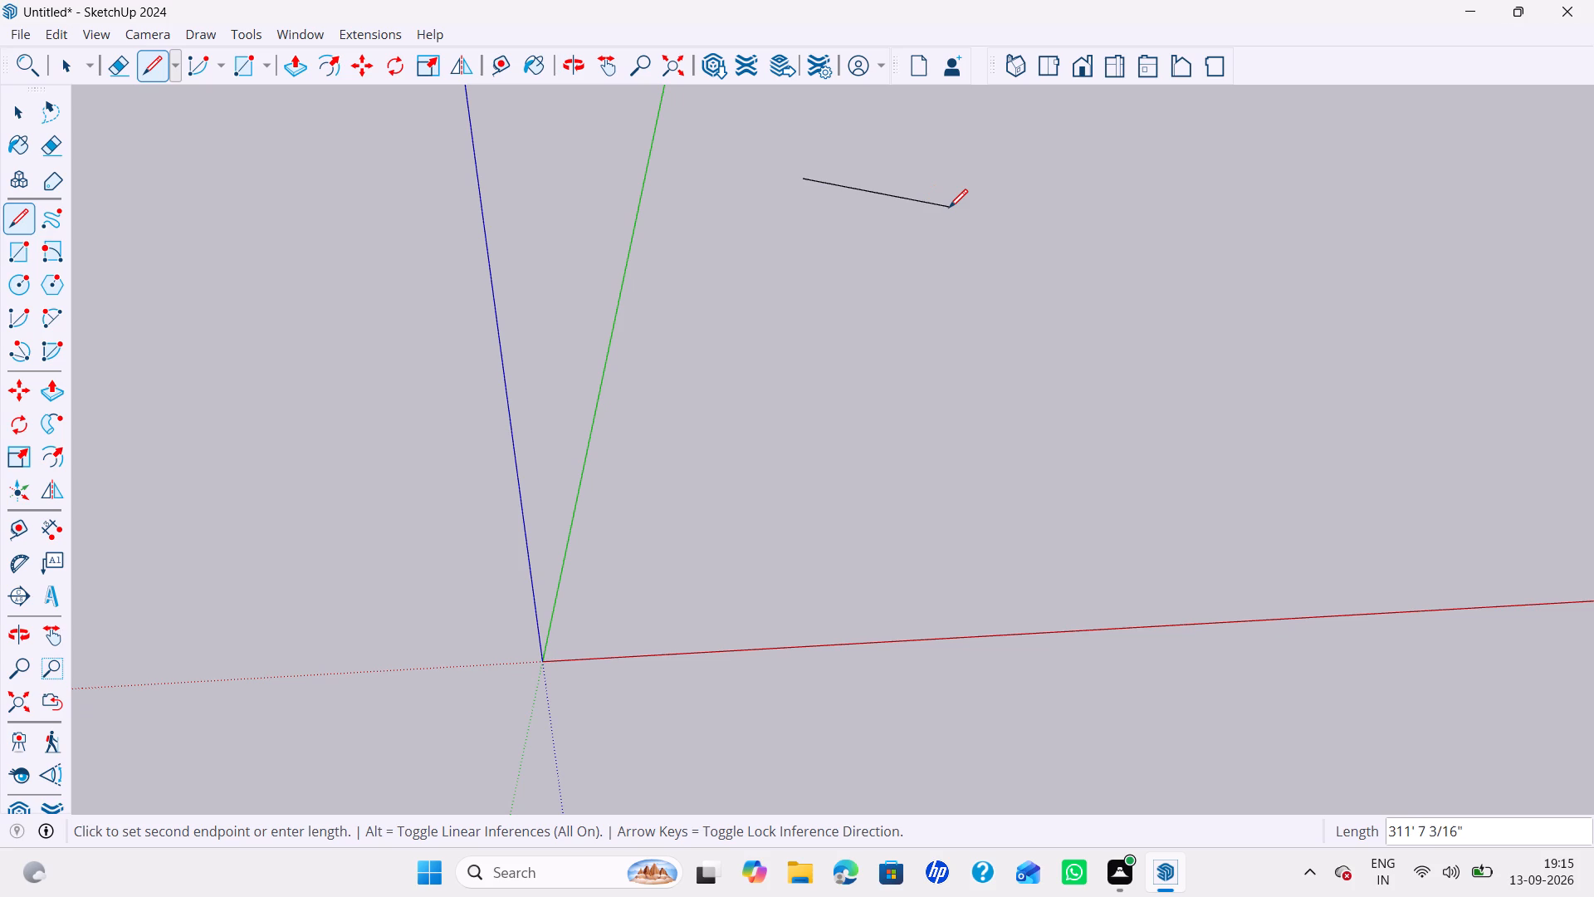
key("Left")
key("Right")
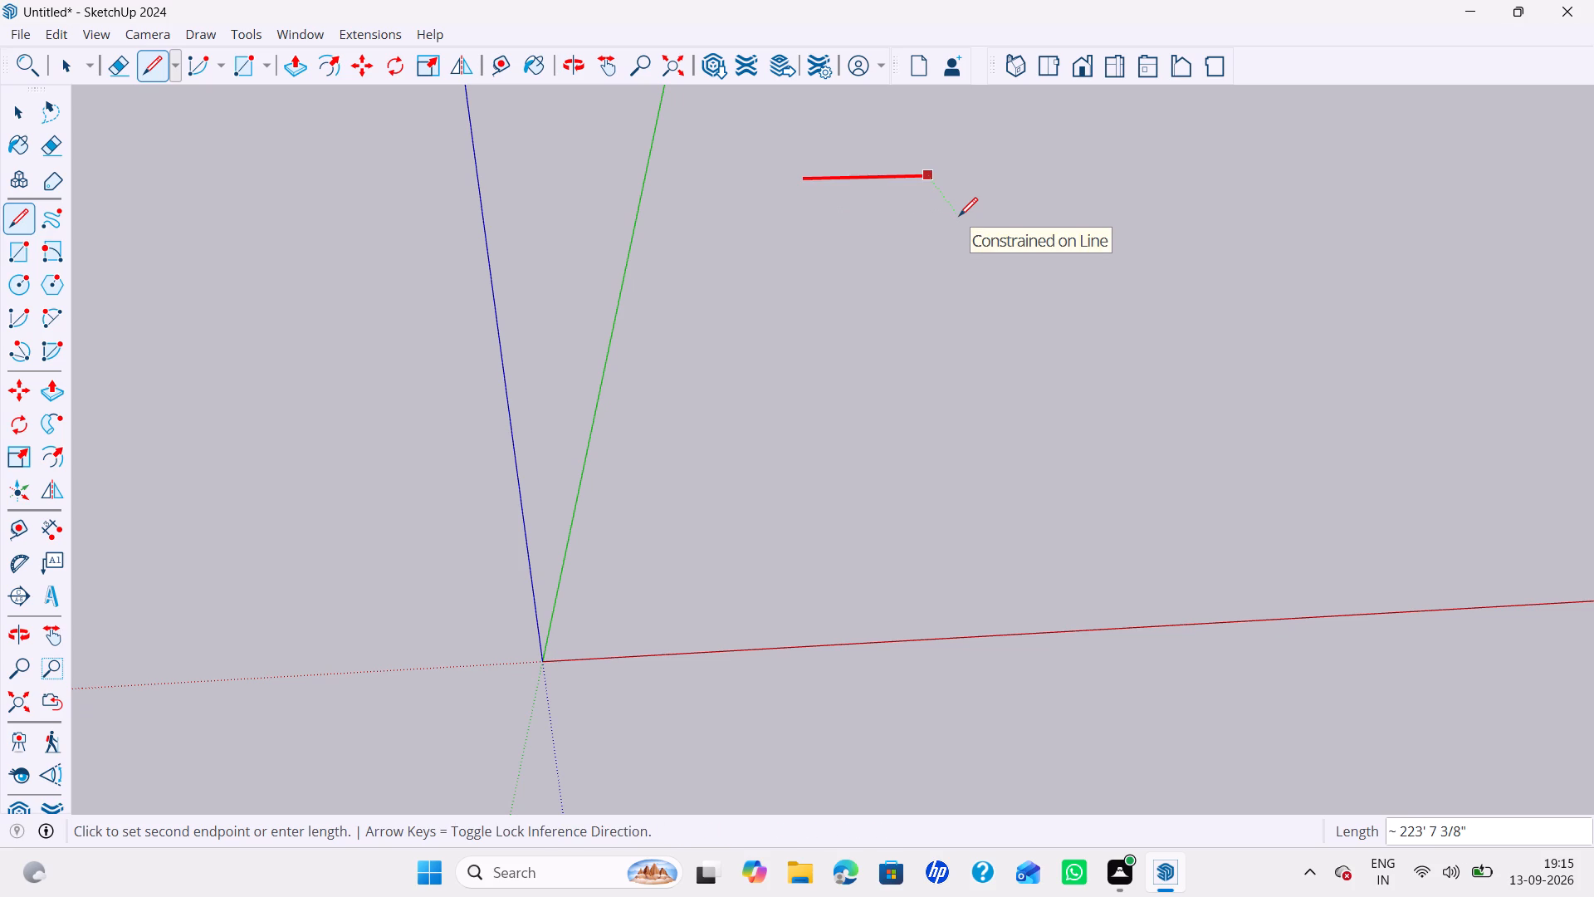
type("10'")
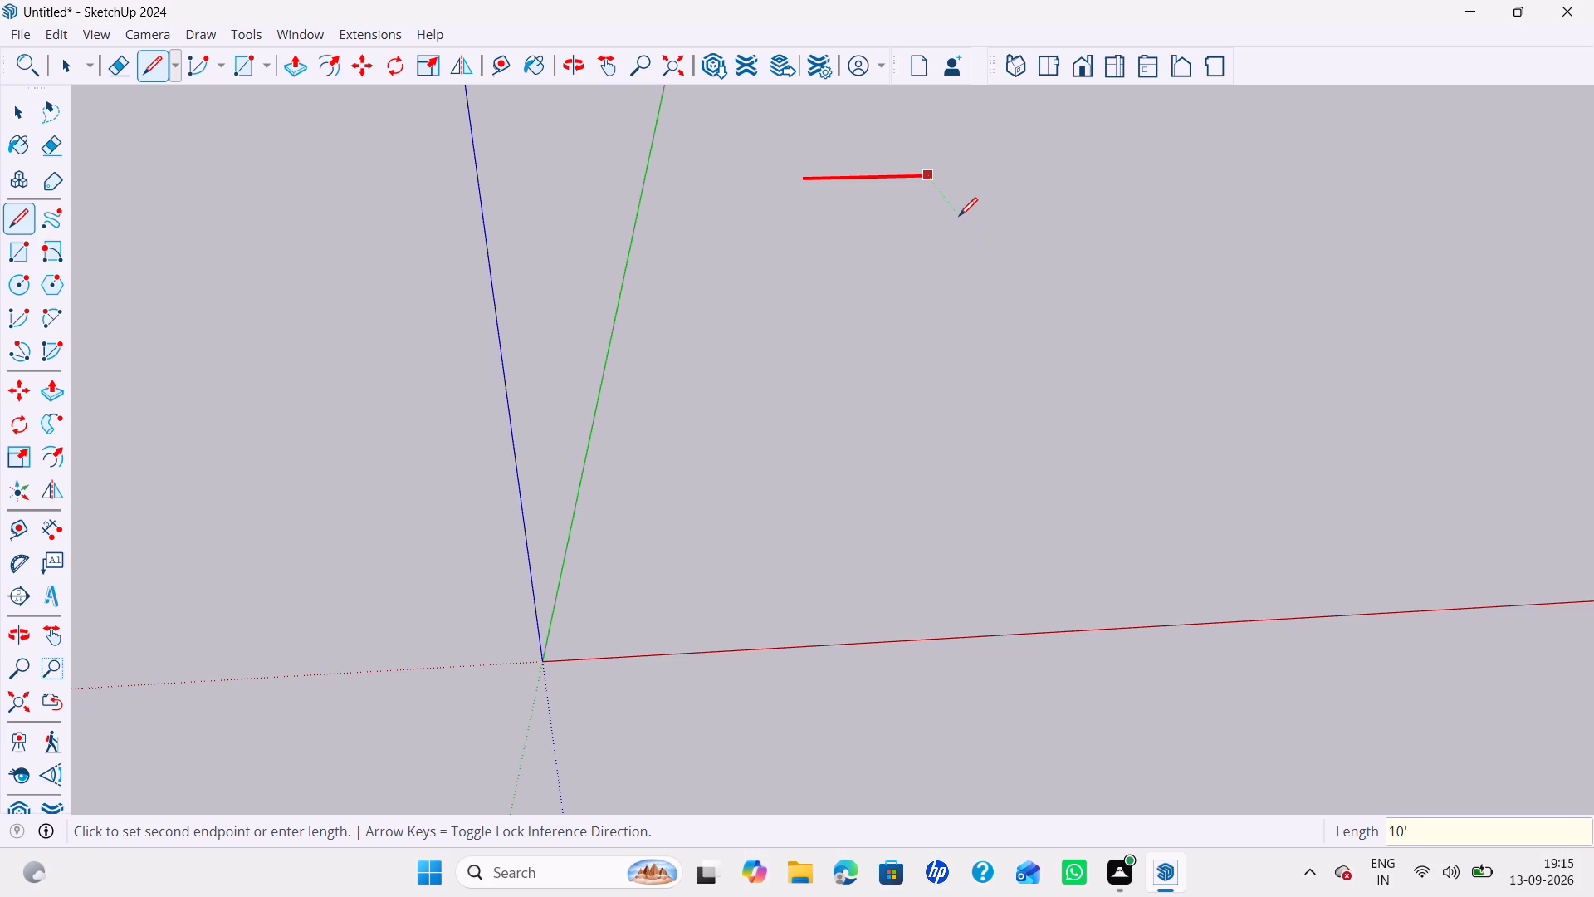
type("6\"")
key("comma")
type("10'")
key("Return")
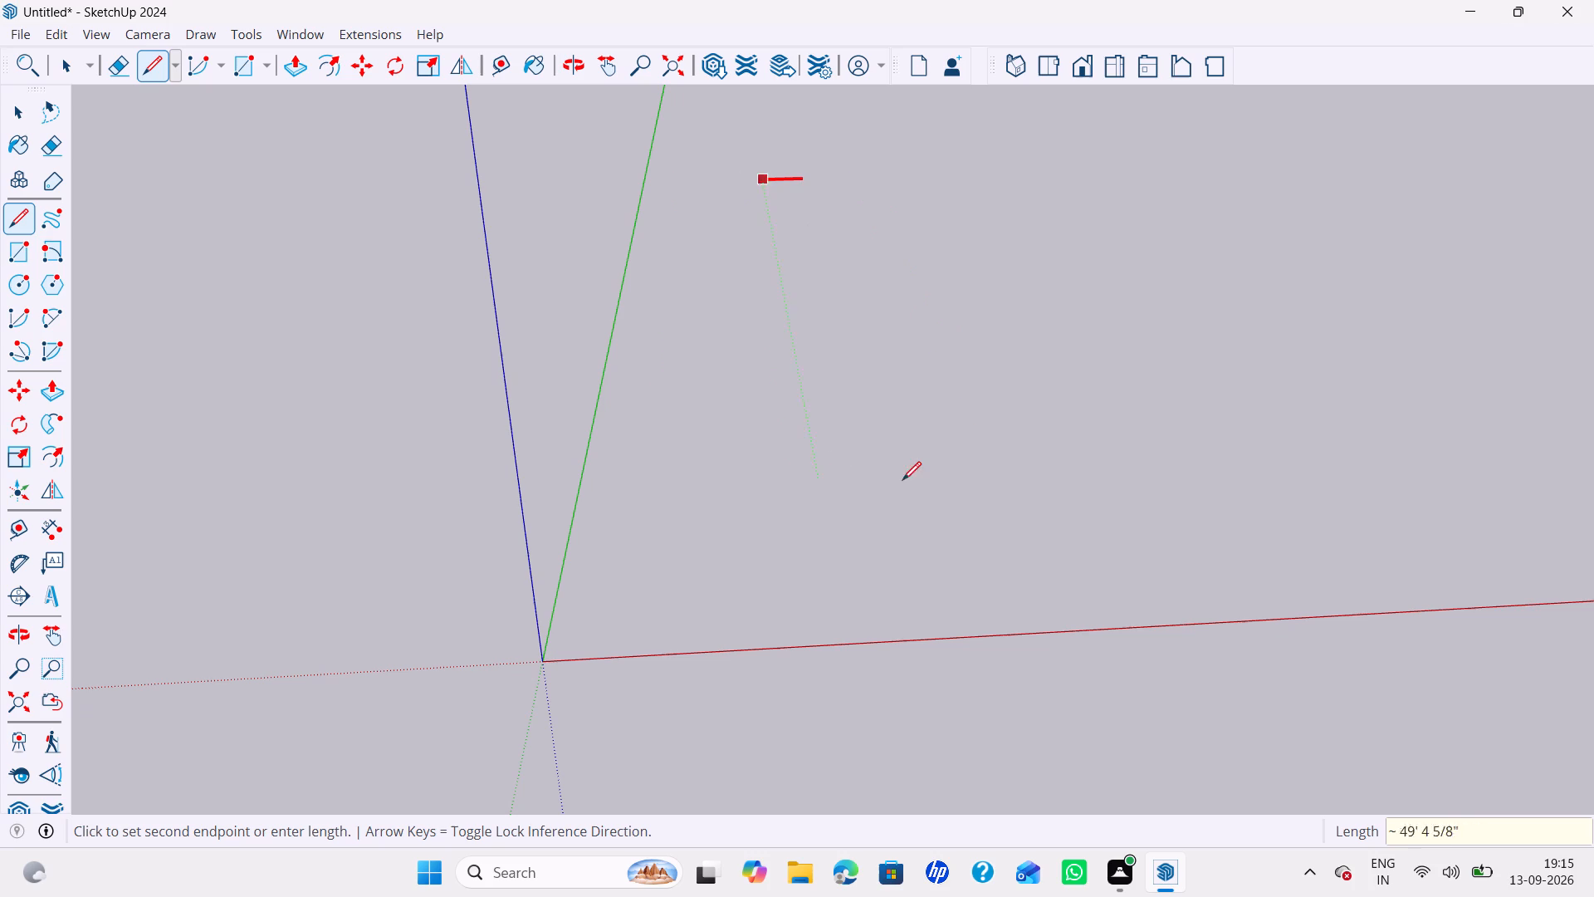
type("10'")
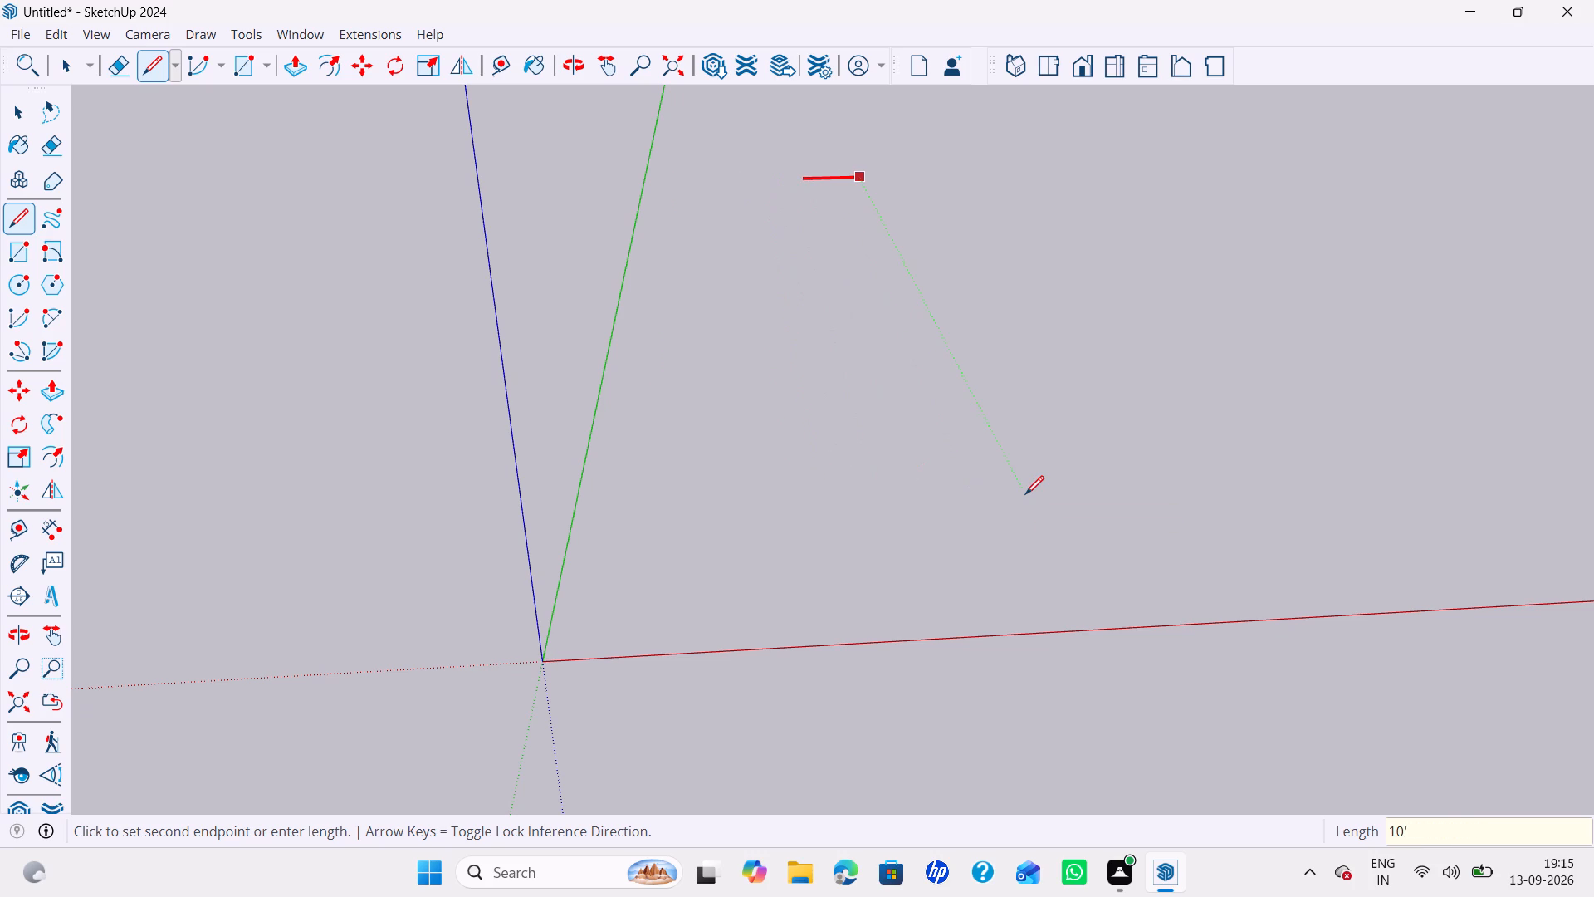
type("6\"")
key("Return")
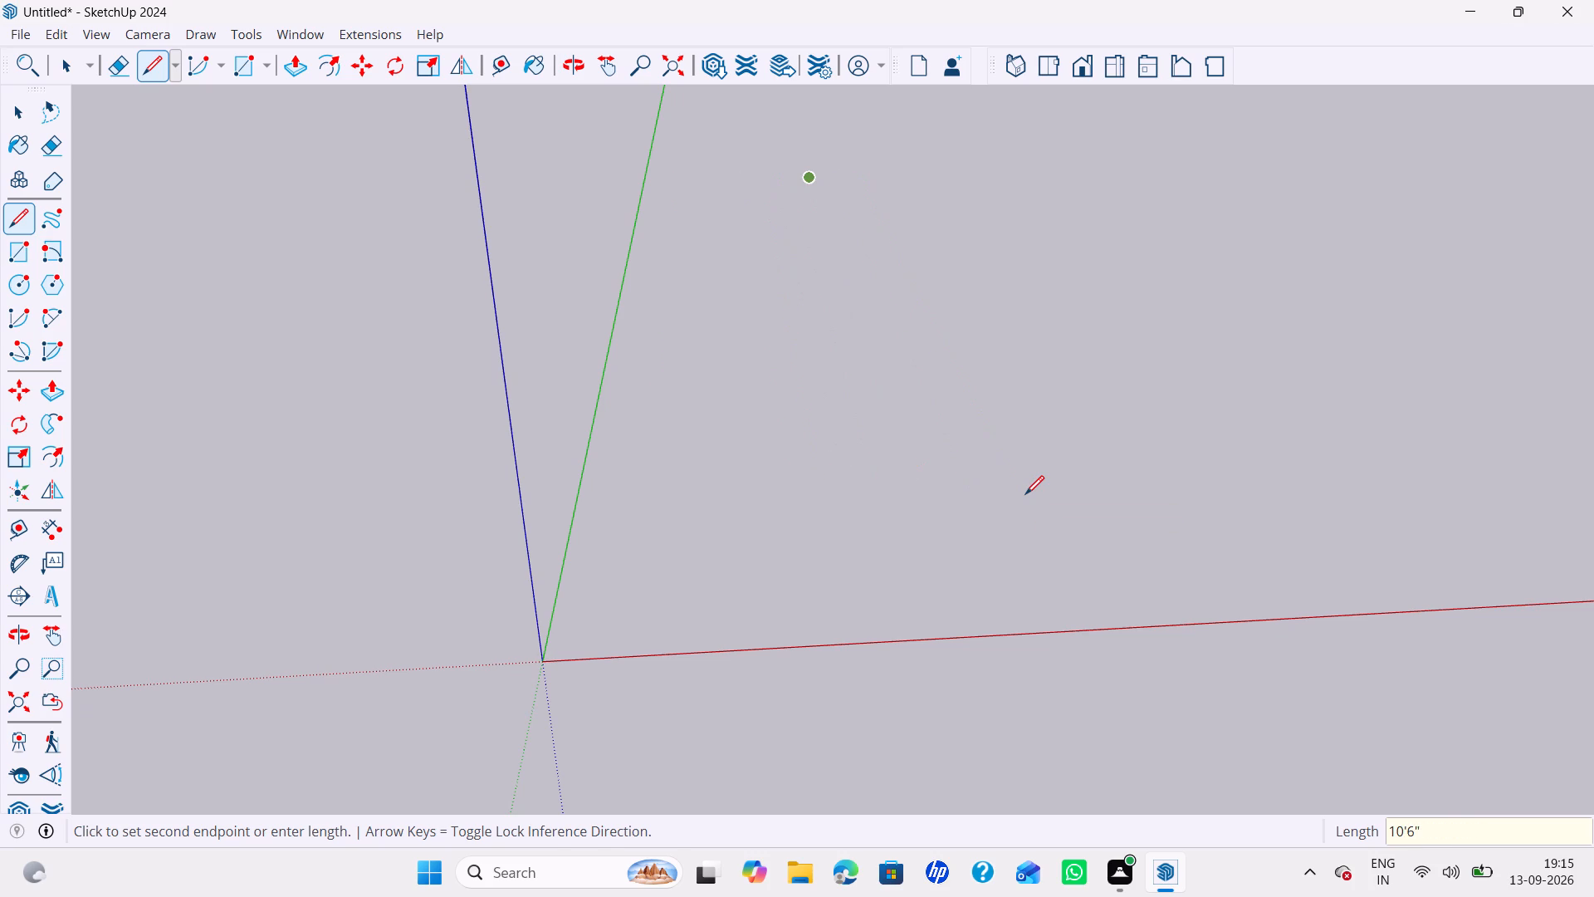
Draw a 10' line along the green axis from the end of the 10'6" line.
scroll(826, 159, "up", 7)
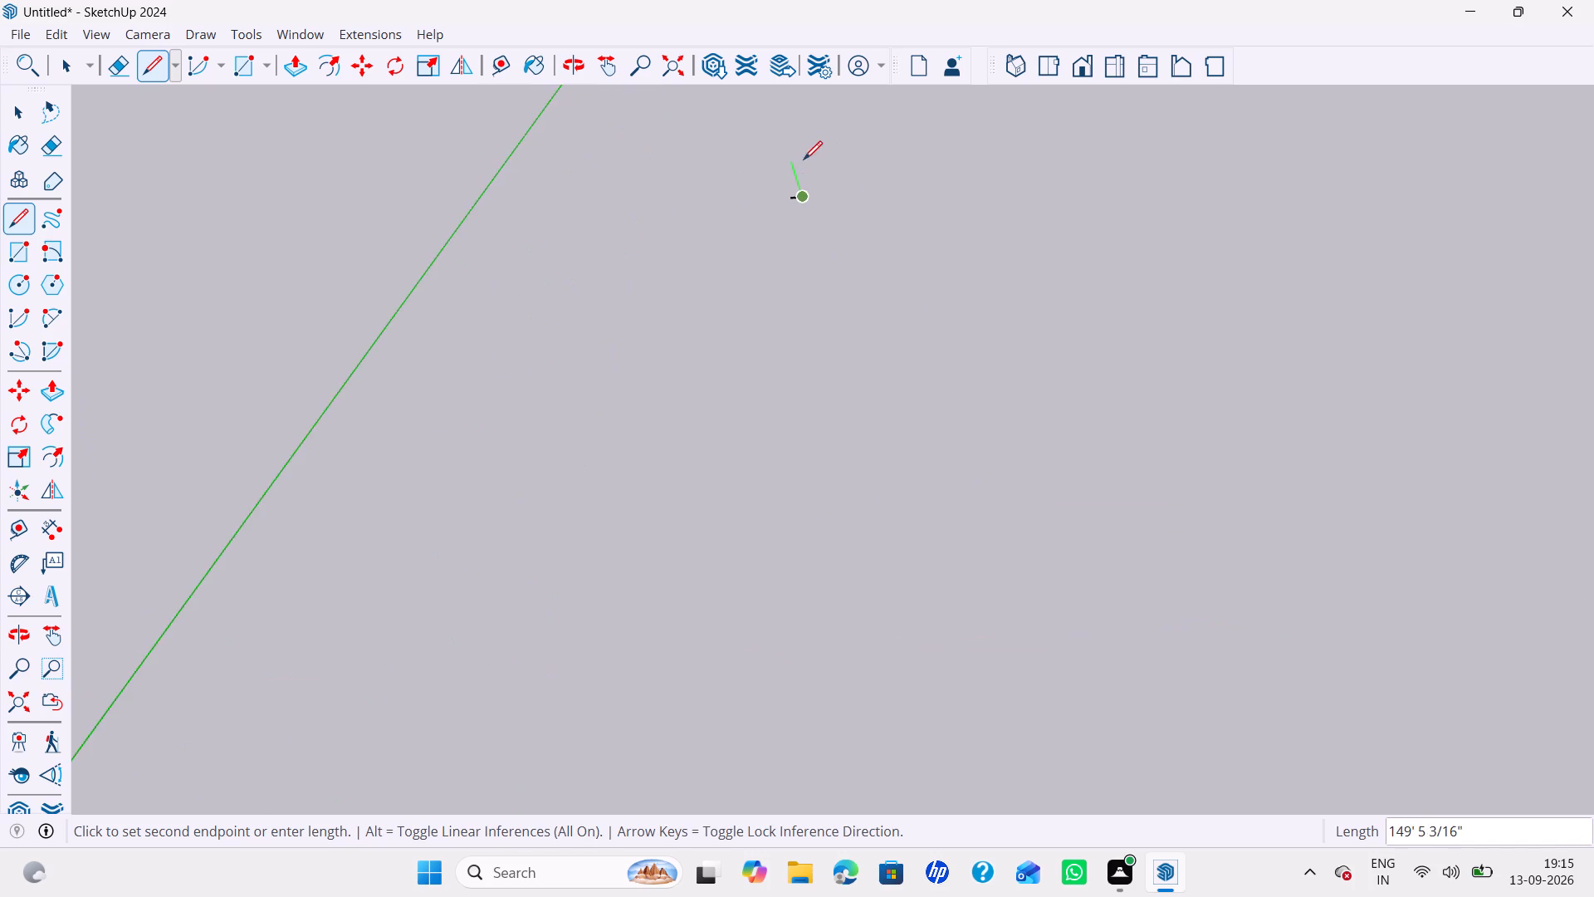
scroll(804, 159, "up", 13)
scroll(810, 203, "up", 8)
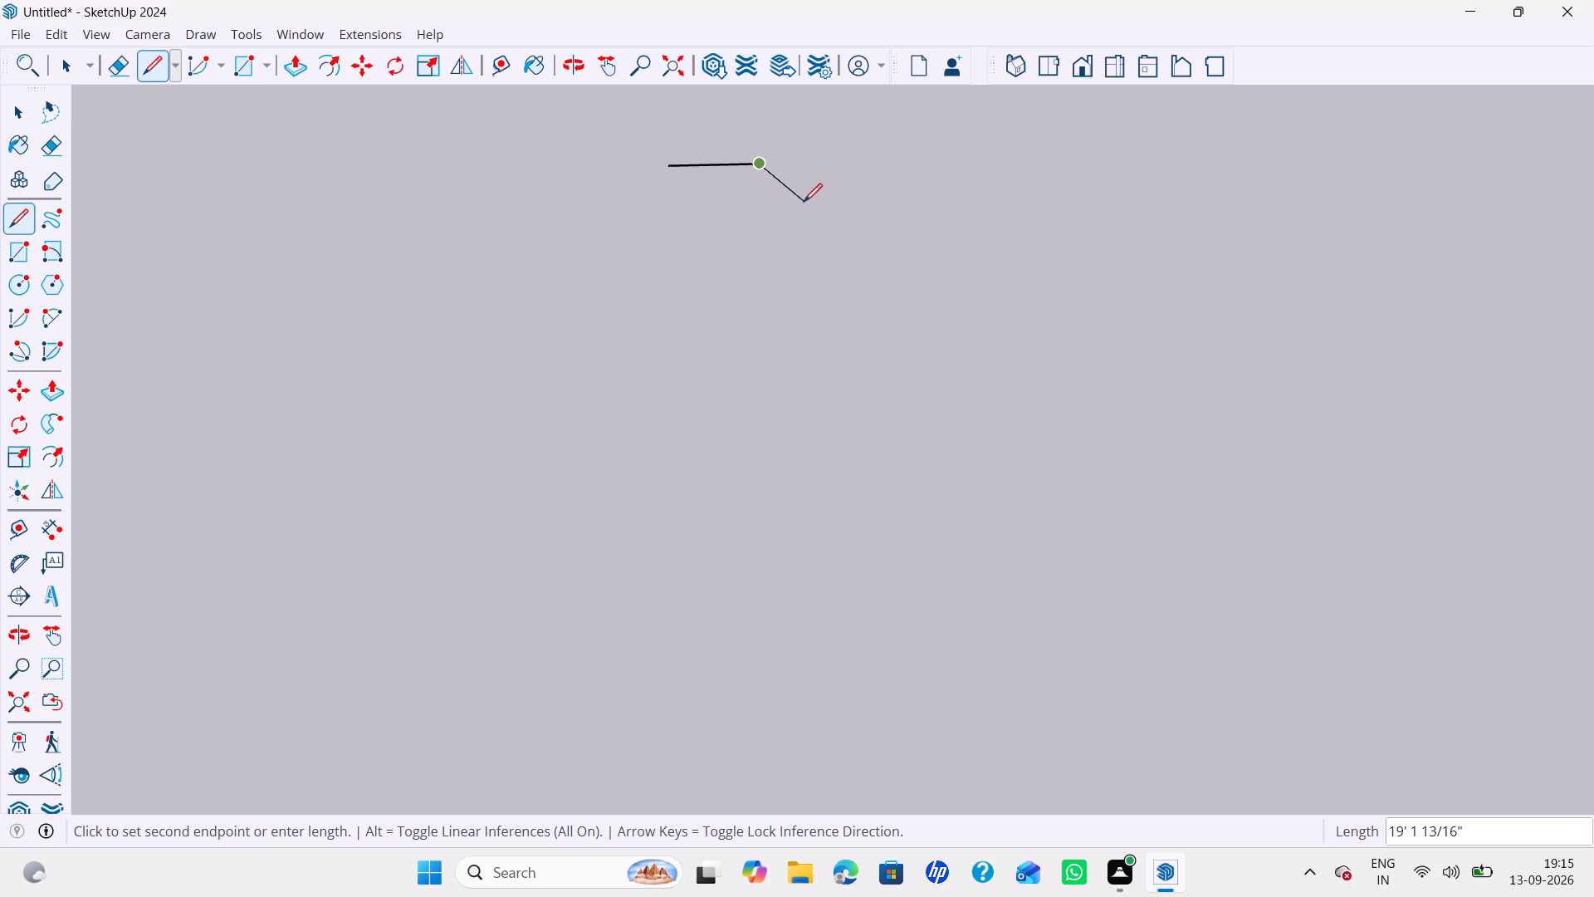
key("Left")
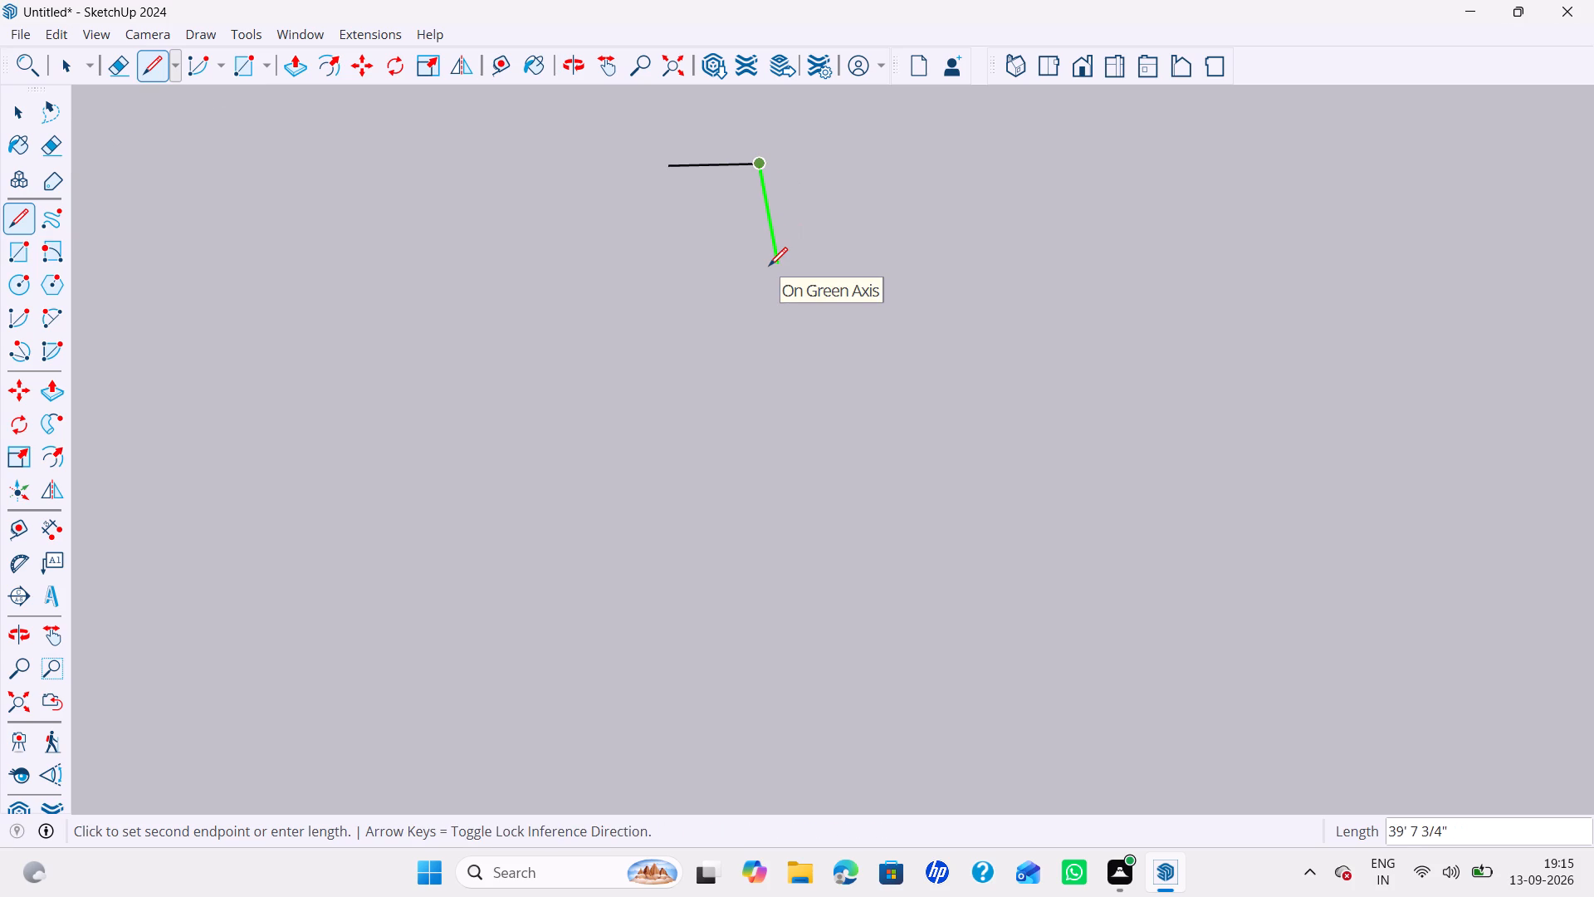
type("10'")
key("Return")
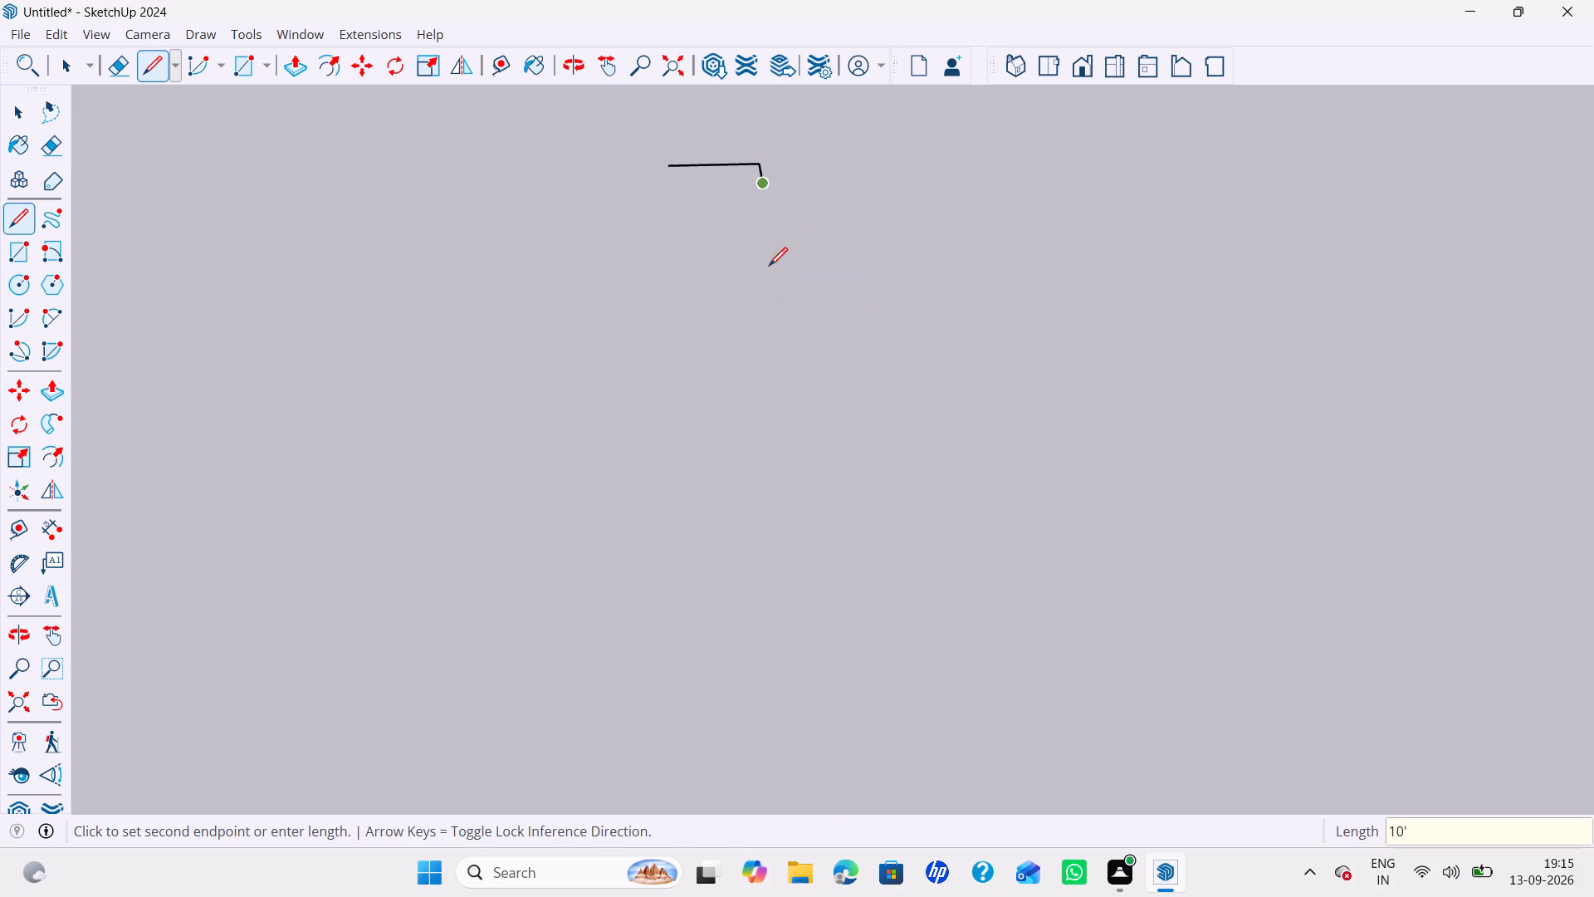
Close the 10'6" by 10' rectangle with a parallel red-axis edge and a final edge back to the starting point.
key("Left")
key("Left")
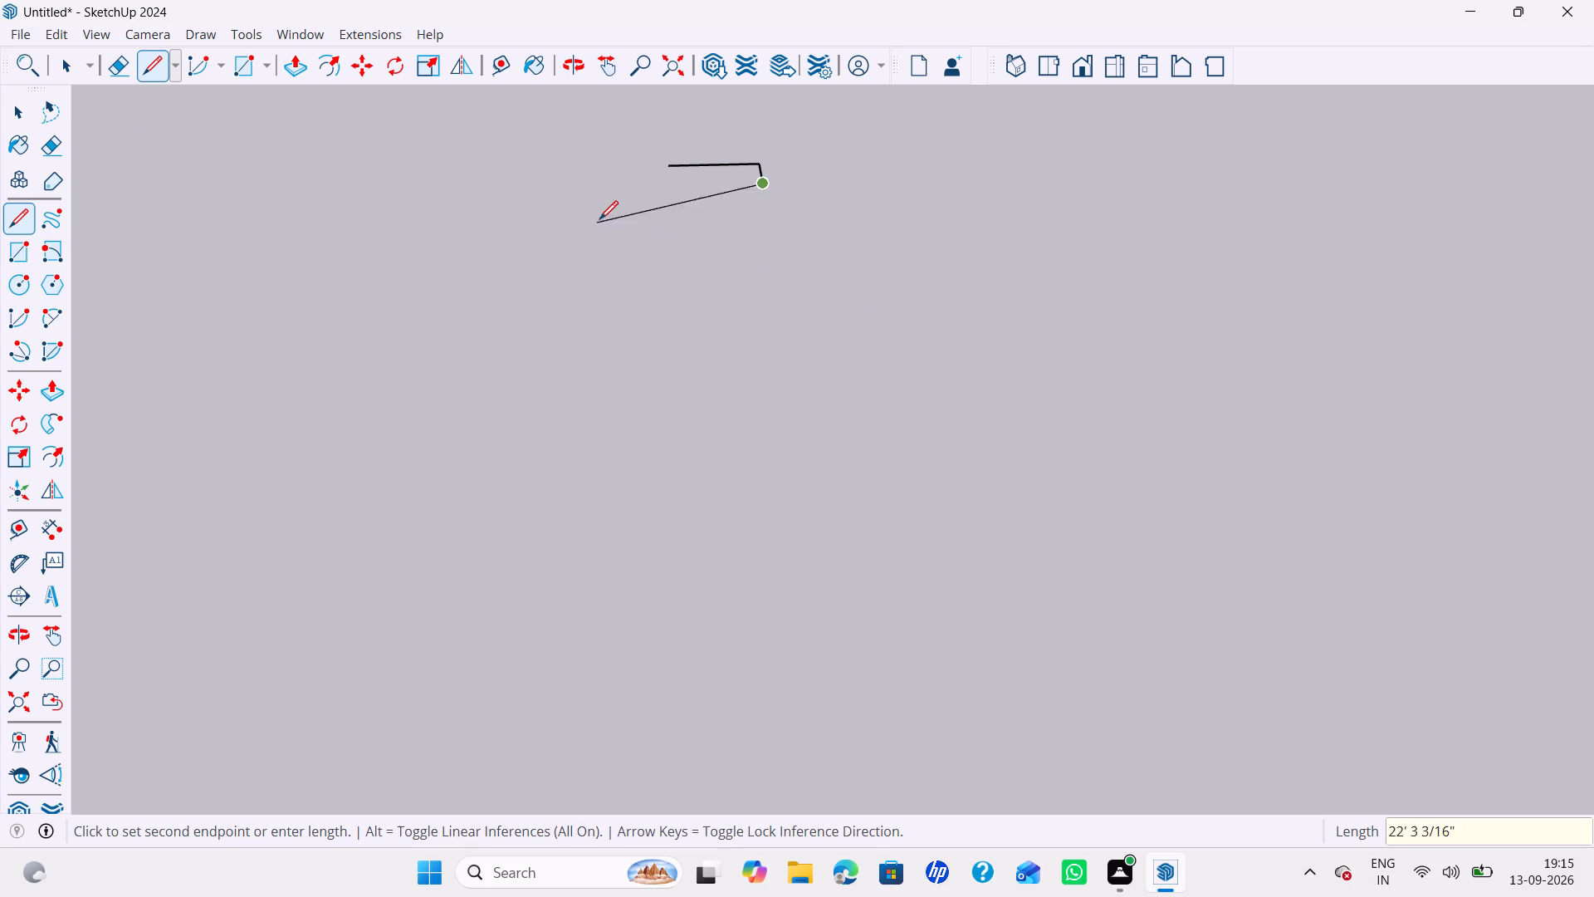
key("Right")
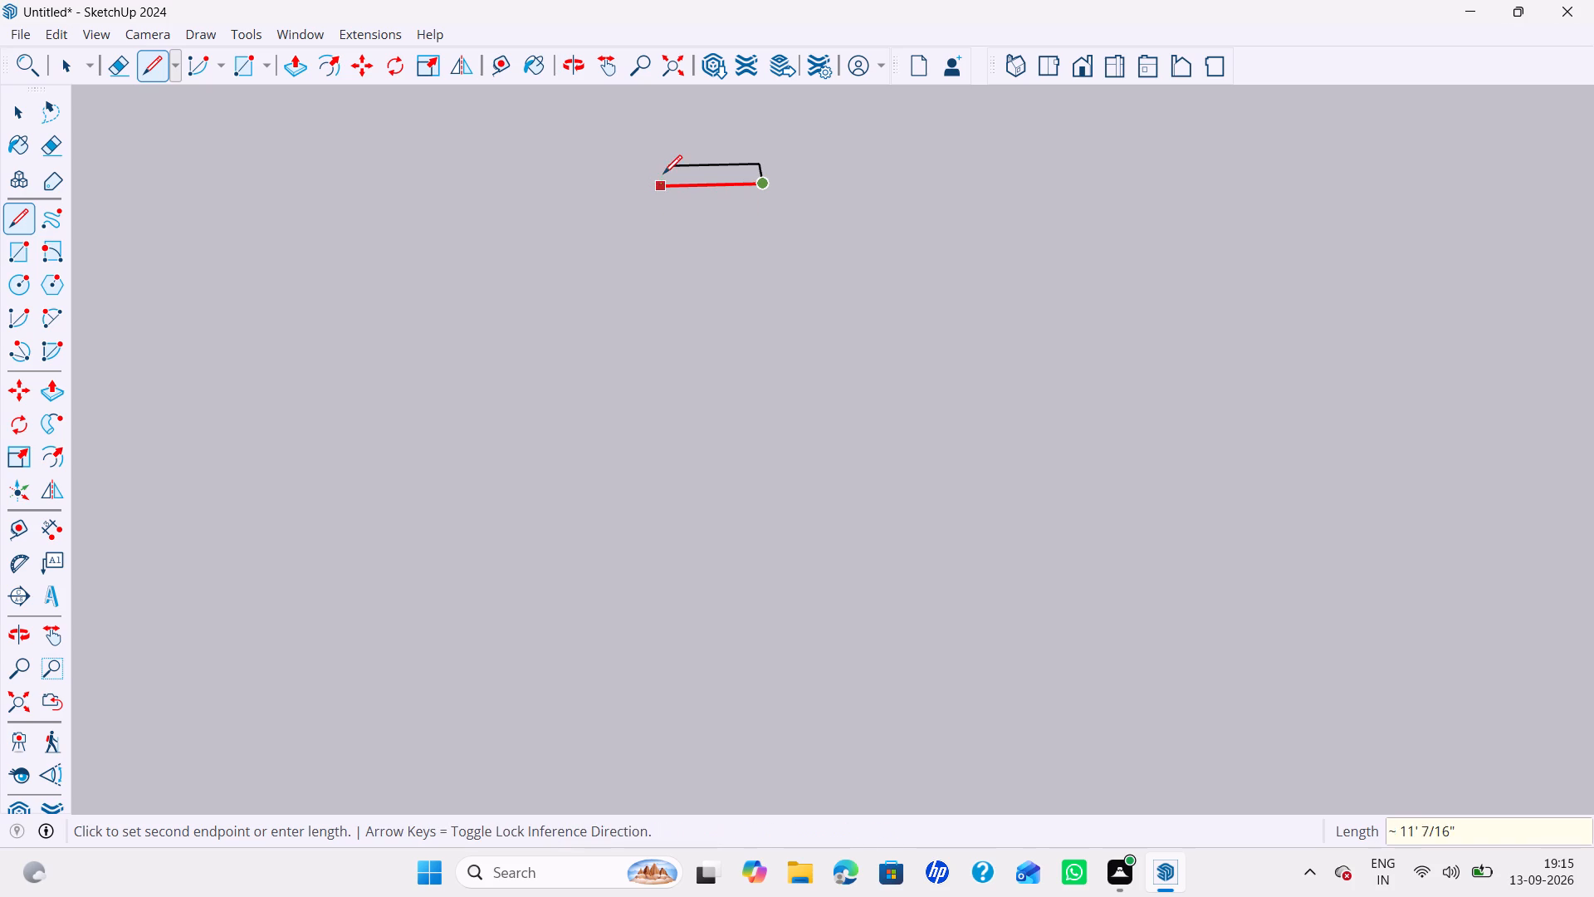
left_click(671, 168)
left_click(671, 165)
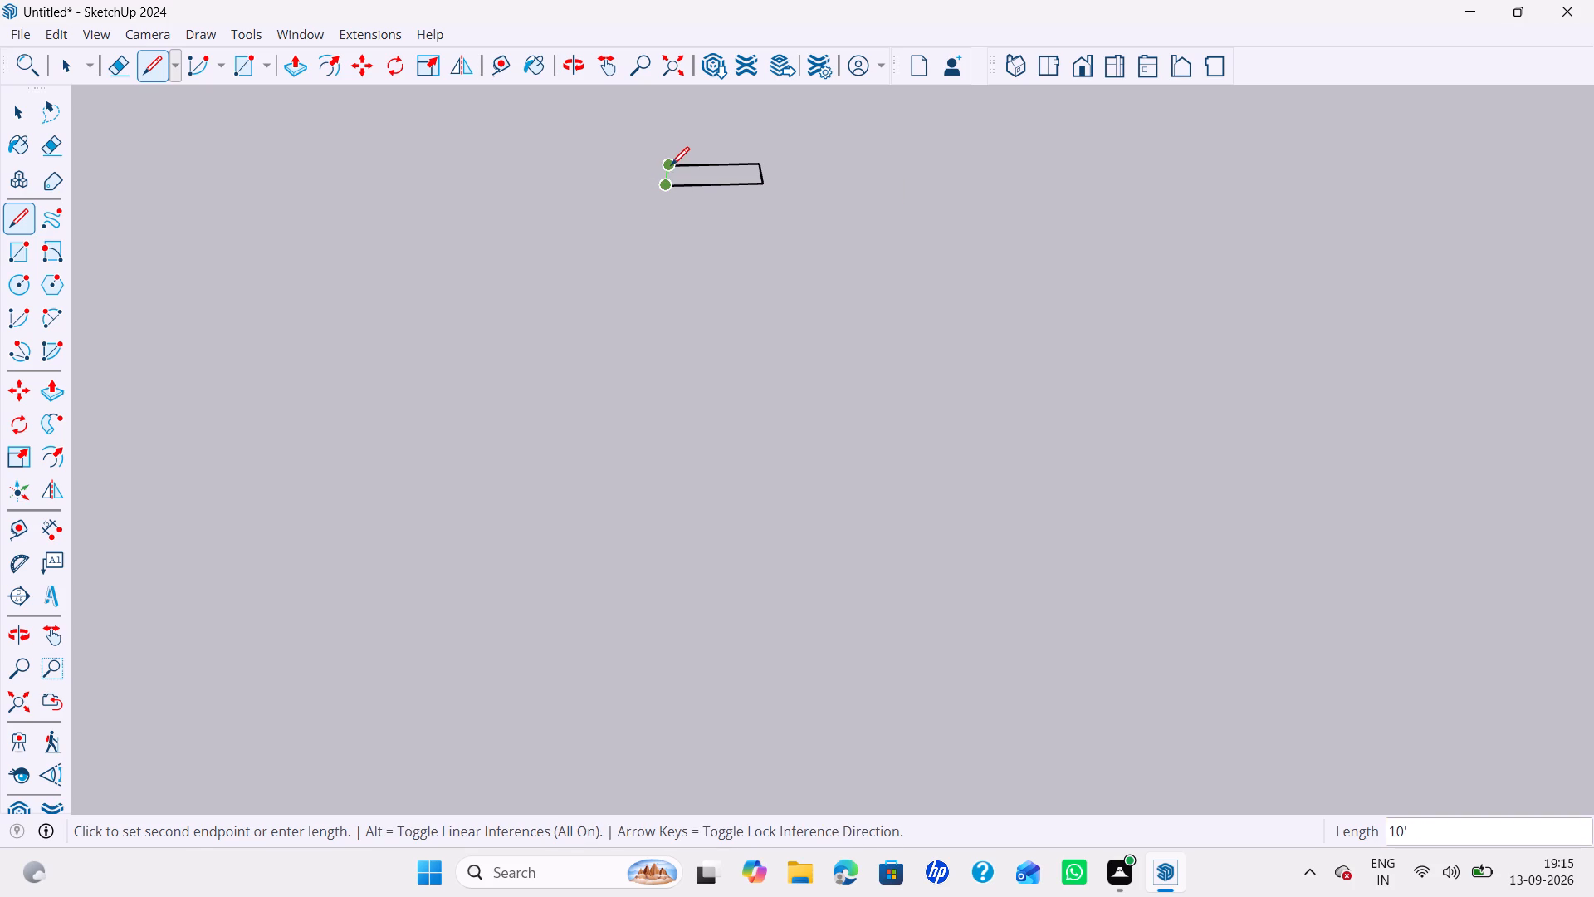
Draw a 4" wide wall strip along the full 10' side of the rectangle.
middle_click_drag(783, 179, 760, 308)
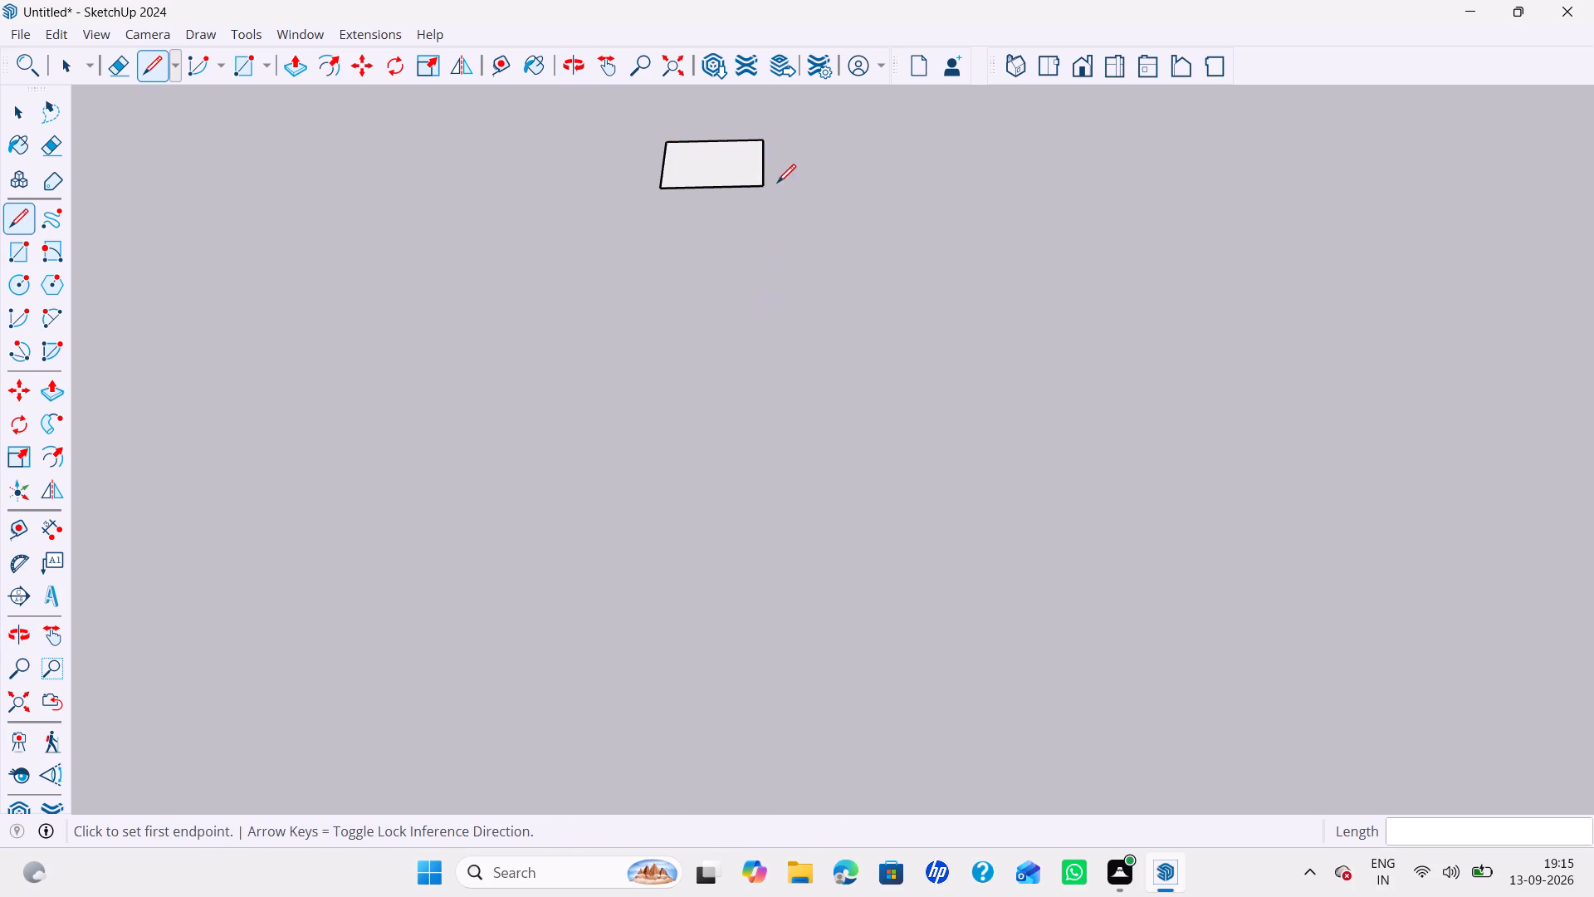
scroll(746, 115, "down", 1)
left_click(765, 143)
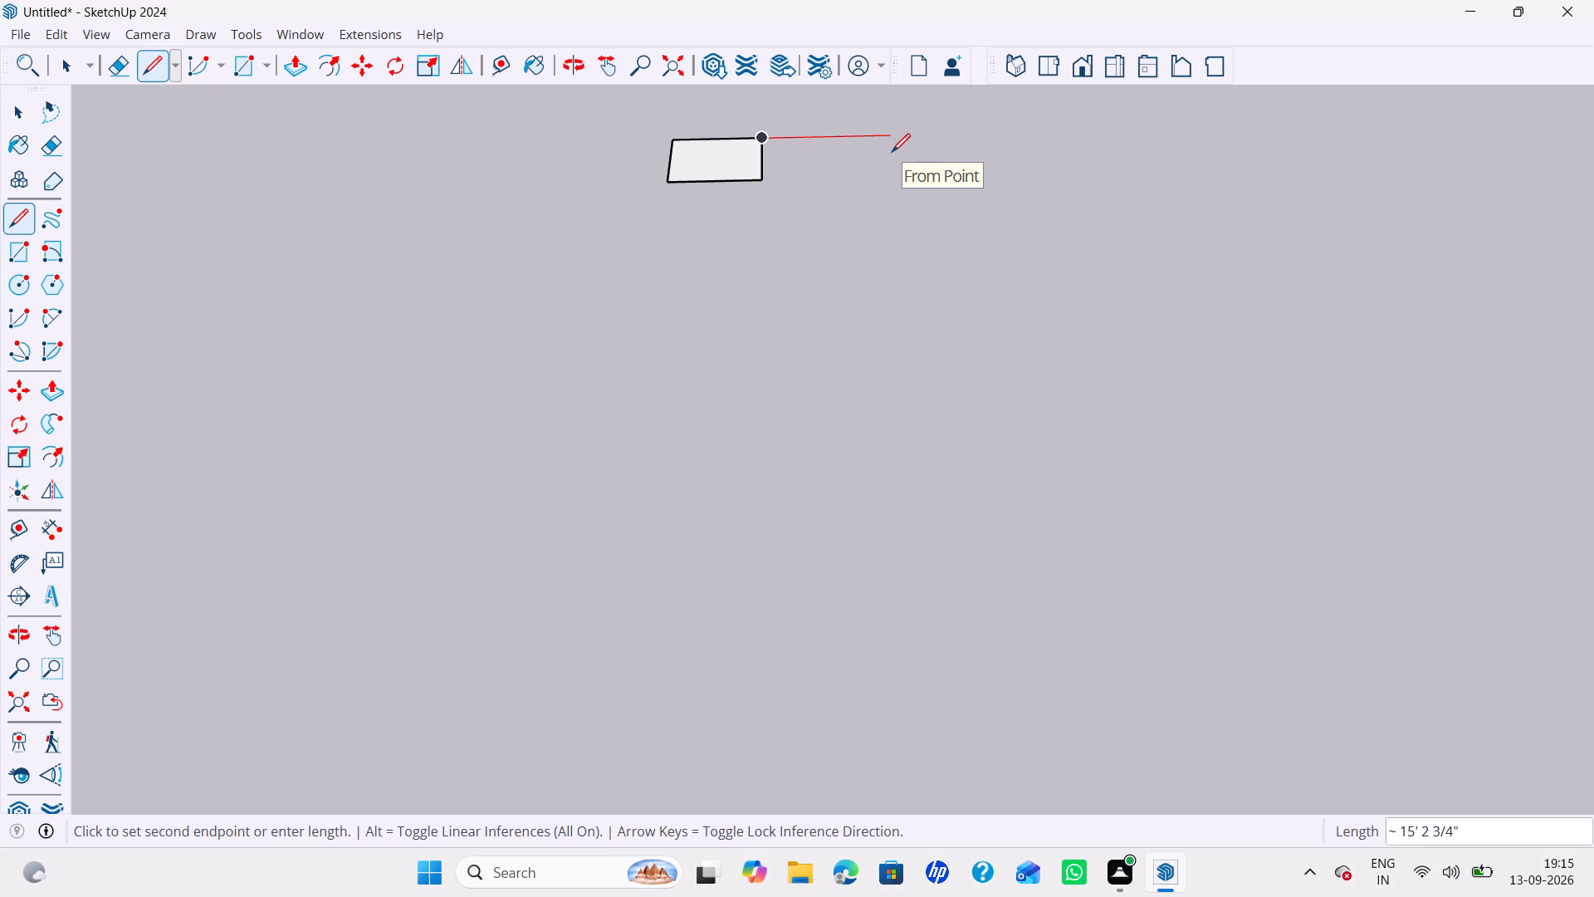
key("4")
key("shift+quotedbl")
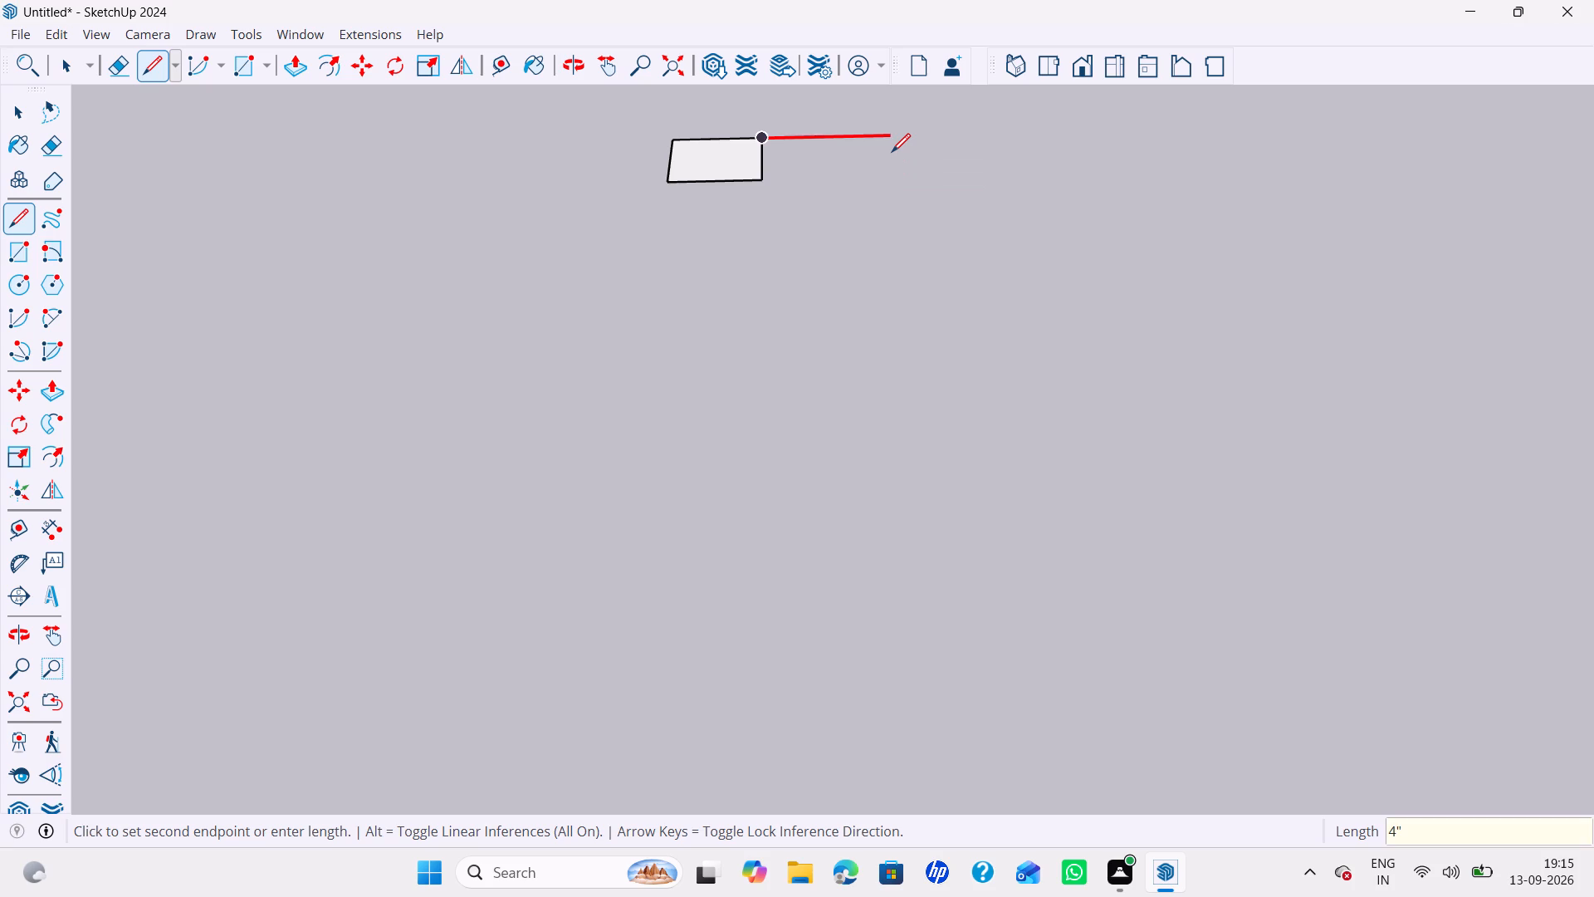
key("Return")
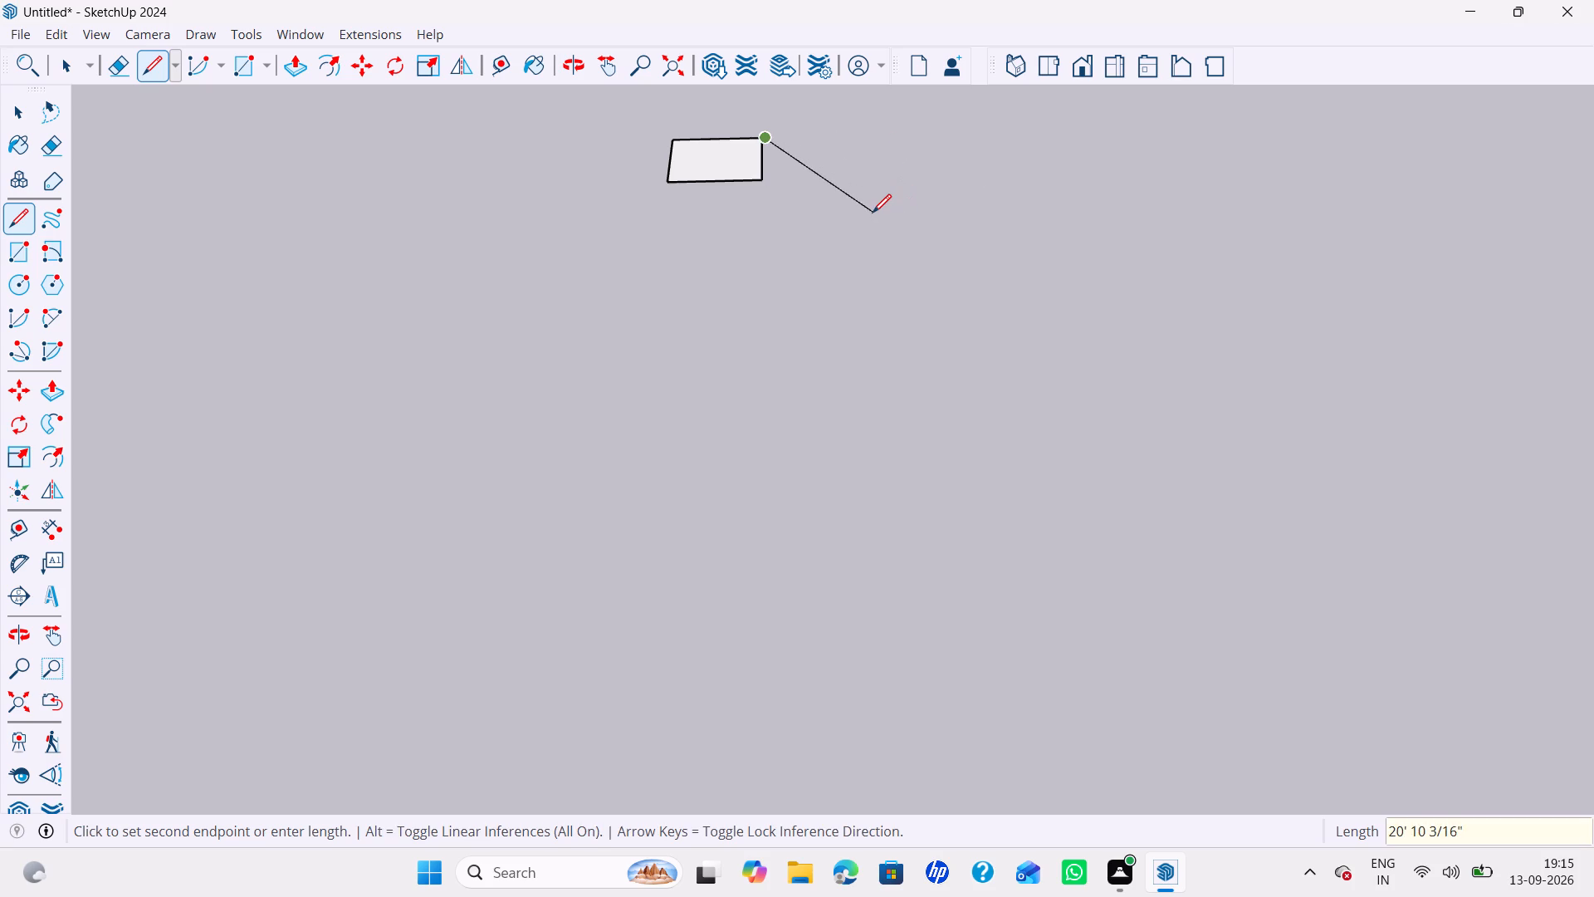
key("Left")
left_click(760, 181)
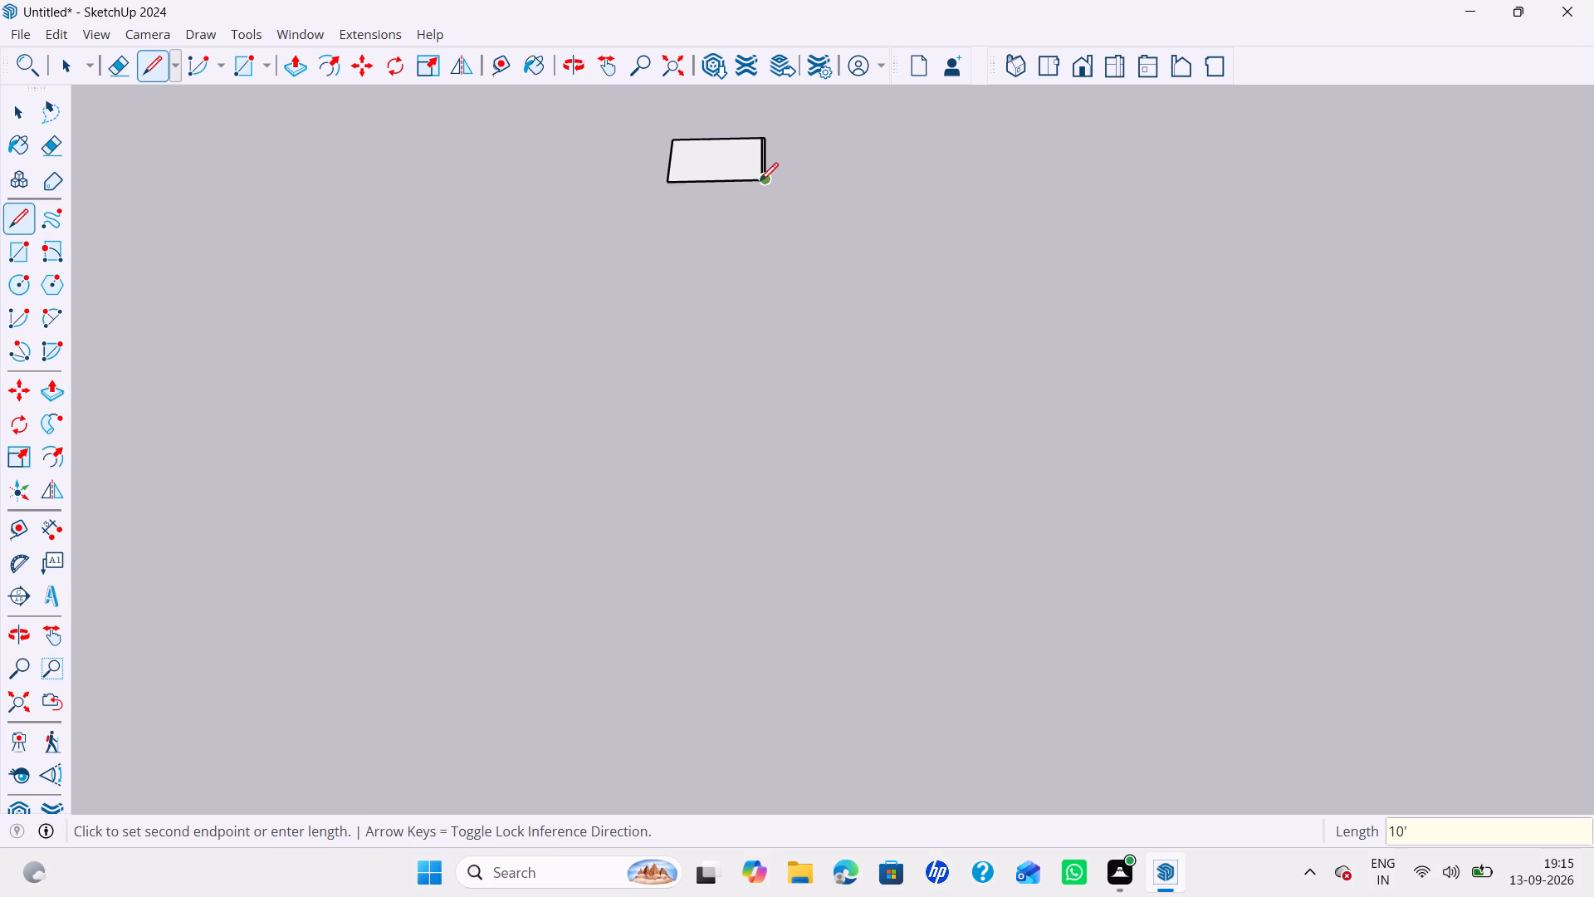
left_click(760, 178)
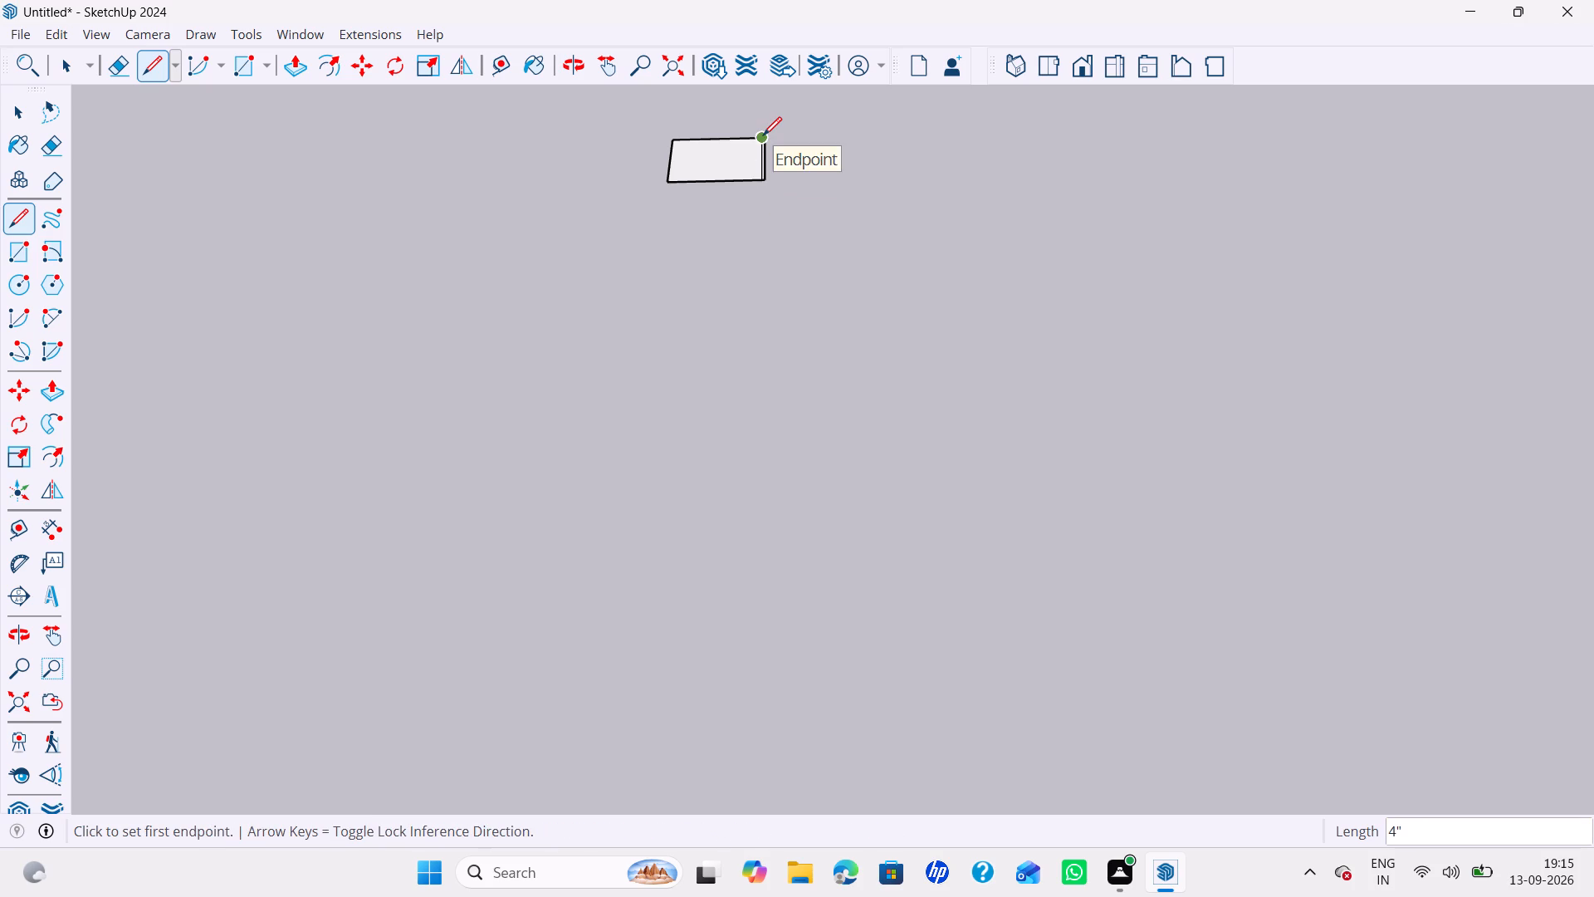
Draw a 12'4" by 6' rectangle adjoining the wall strip, starting from the strip's far outer corner.
left_click(767, 134)
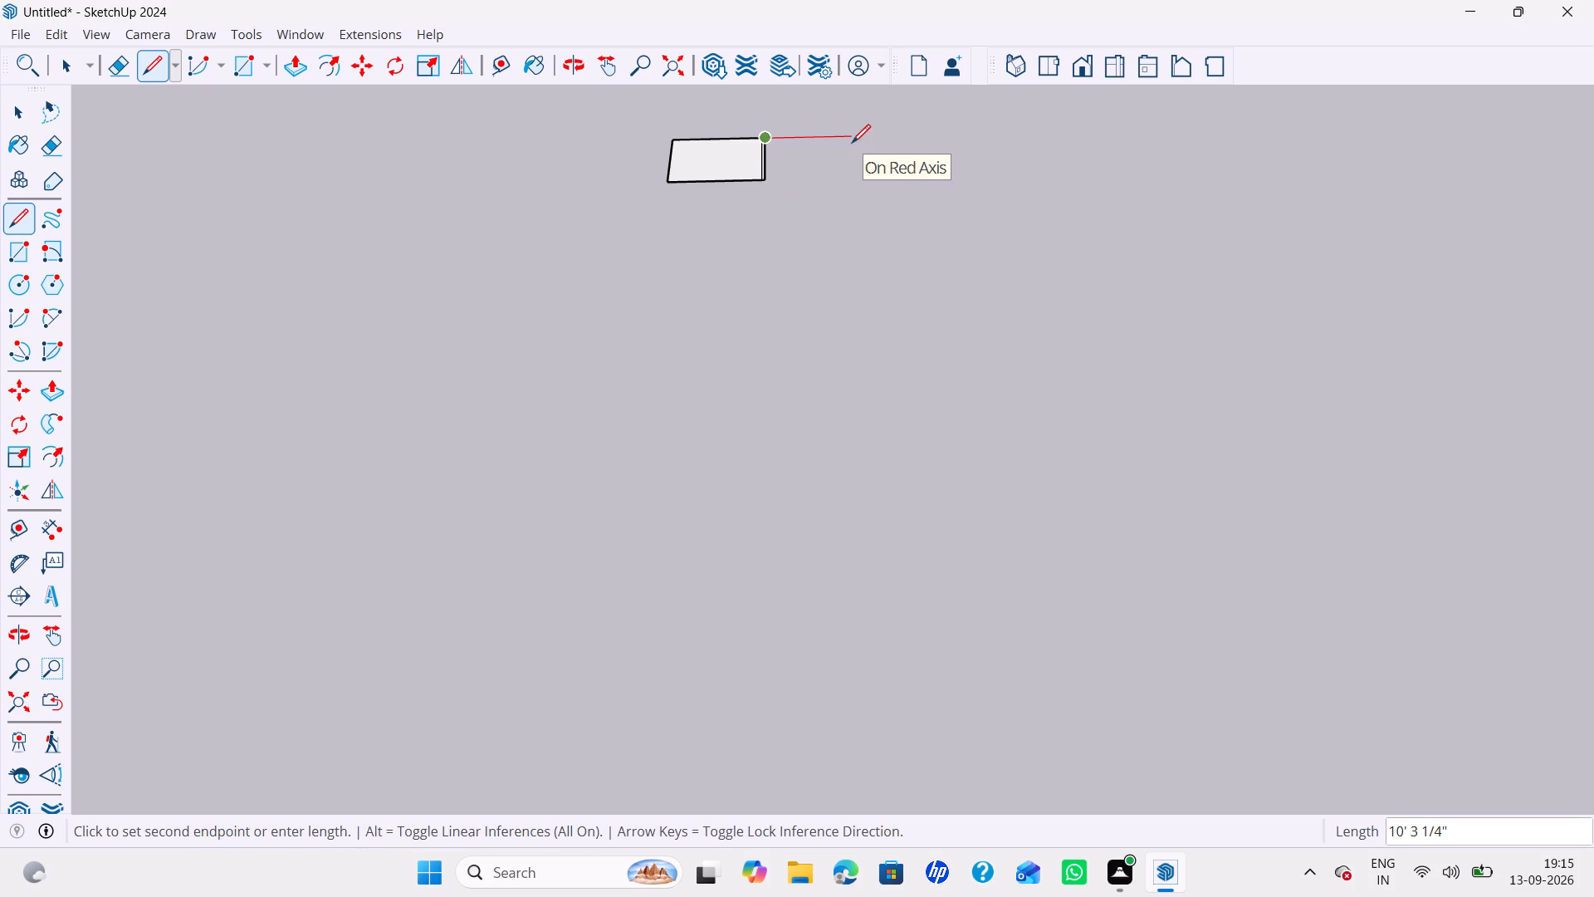
key("Left")
key("Right")
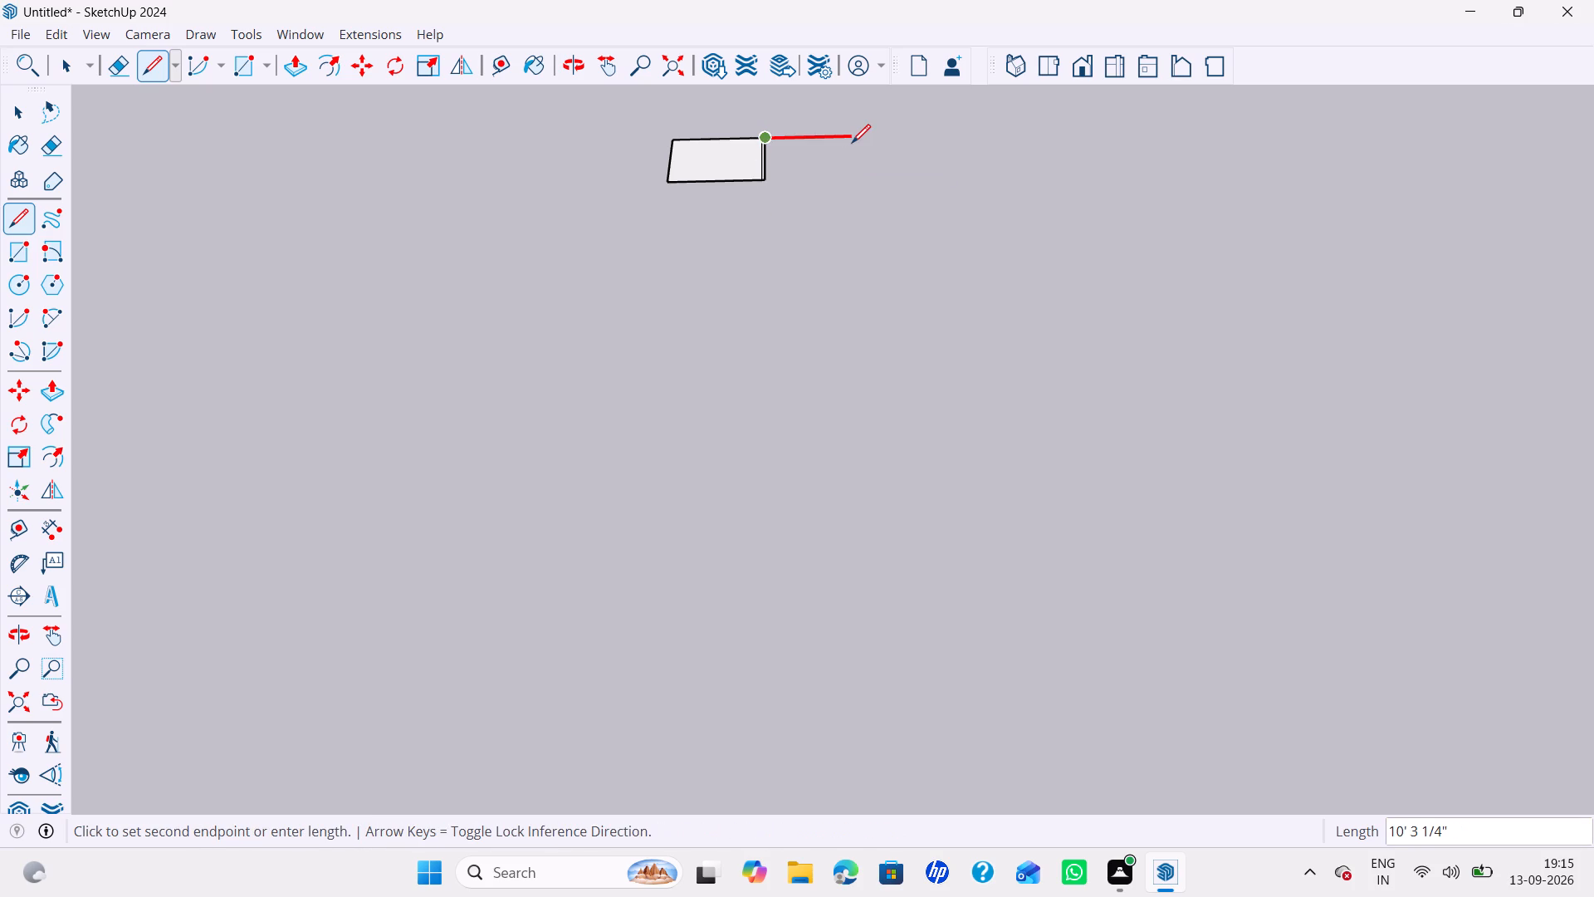
type("12'4\"")
key("Return")
key("Left")
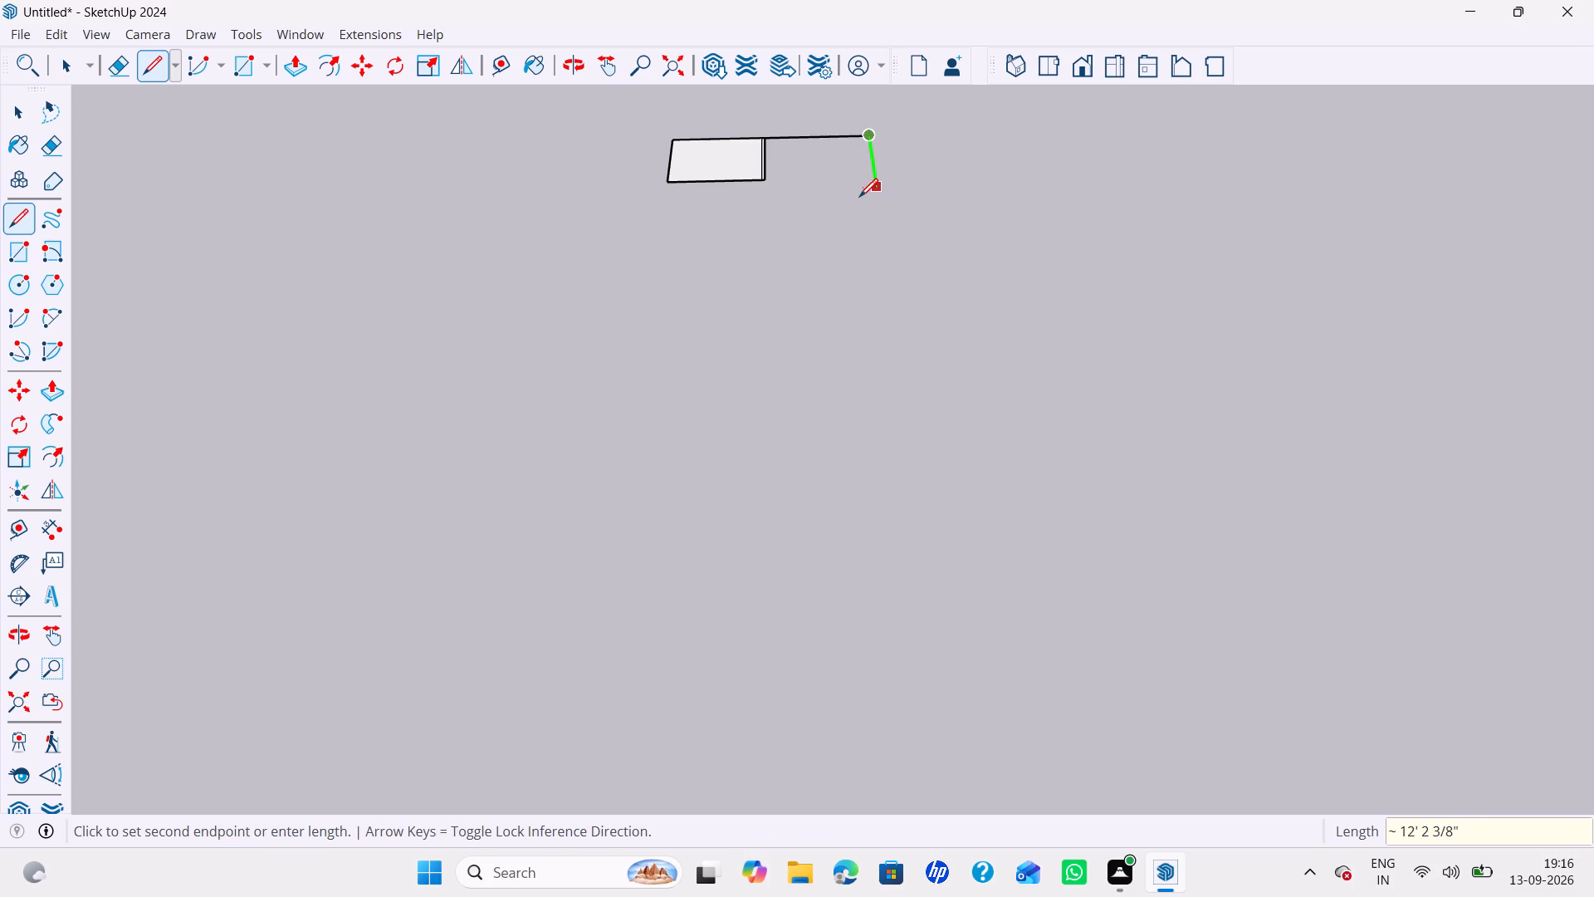
type("6'")
key("Return")
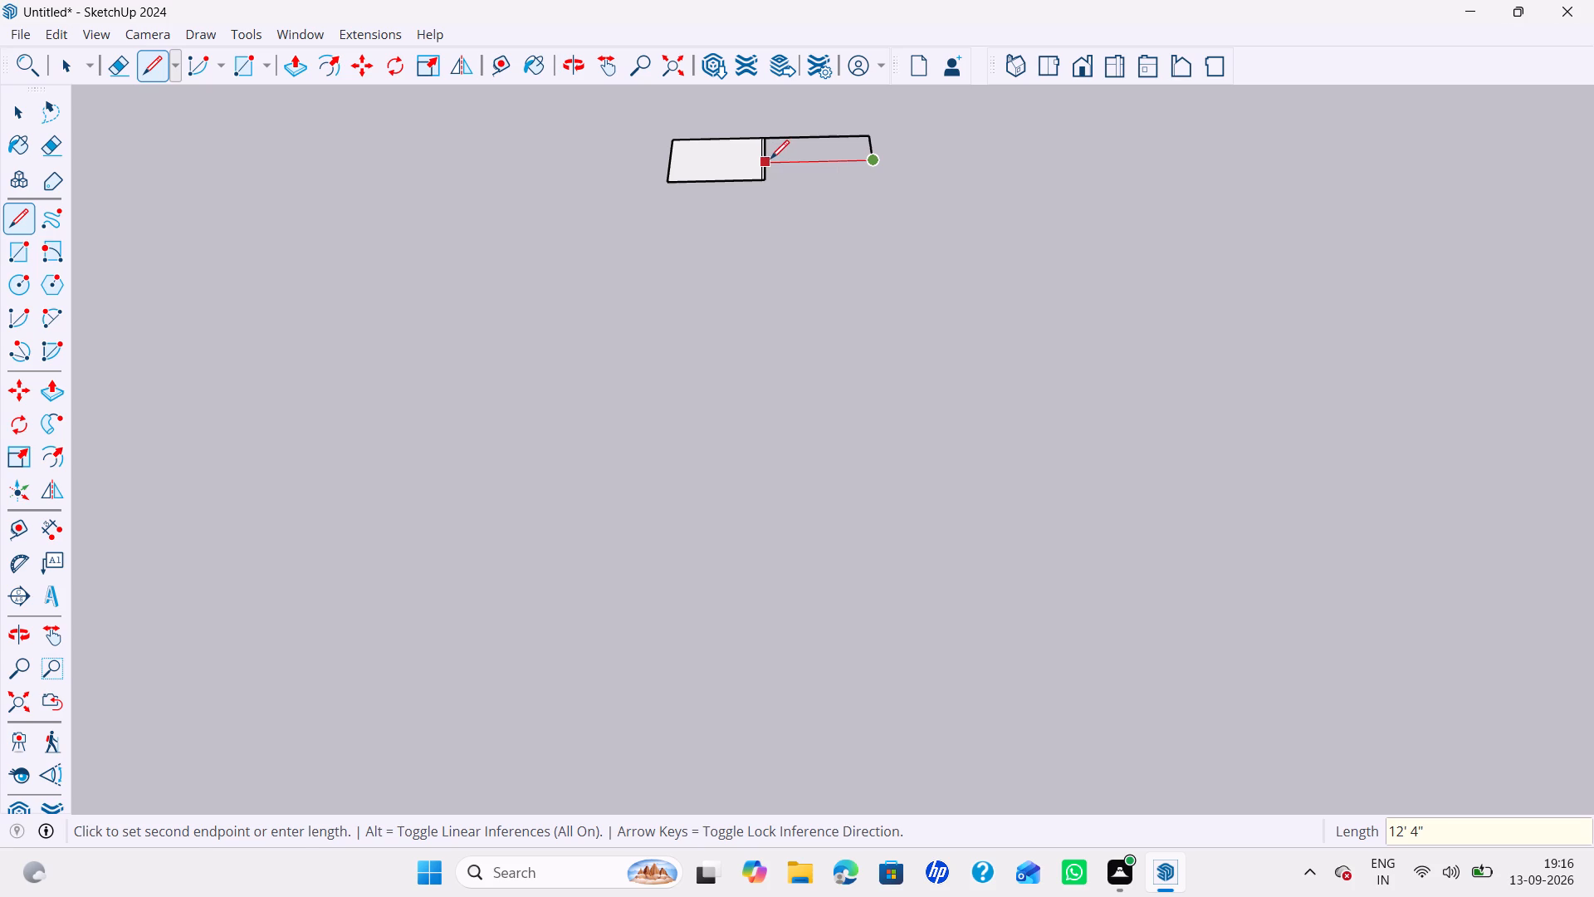
left_click(770, 159)
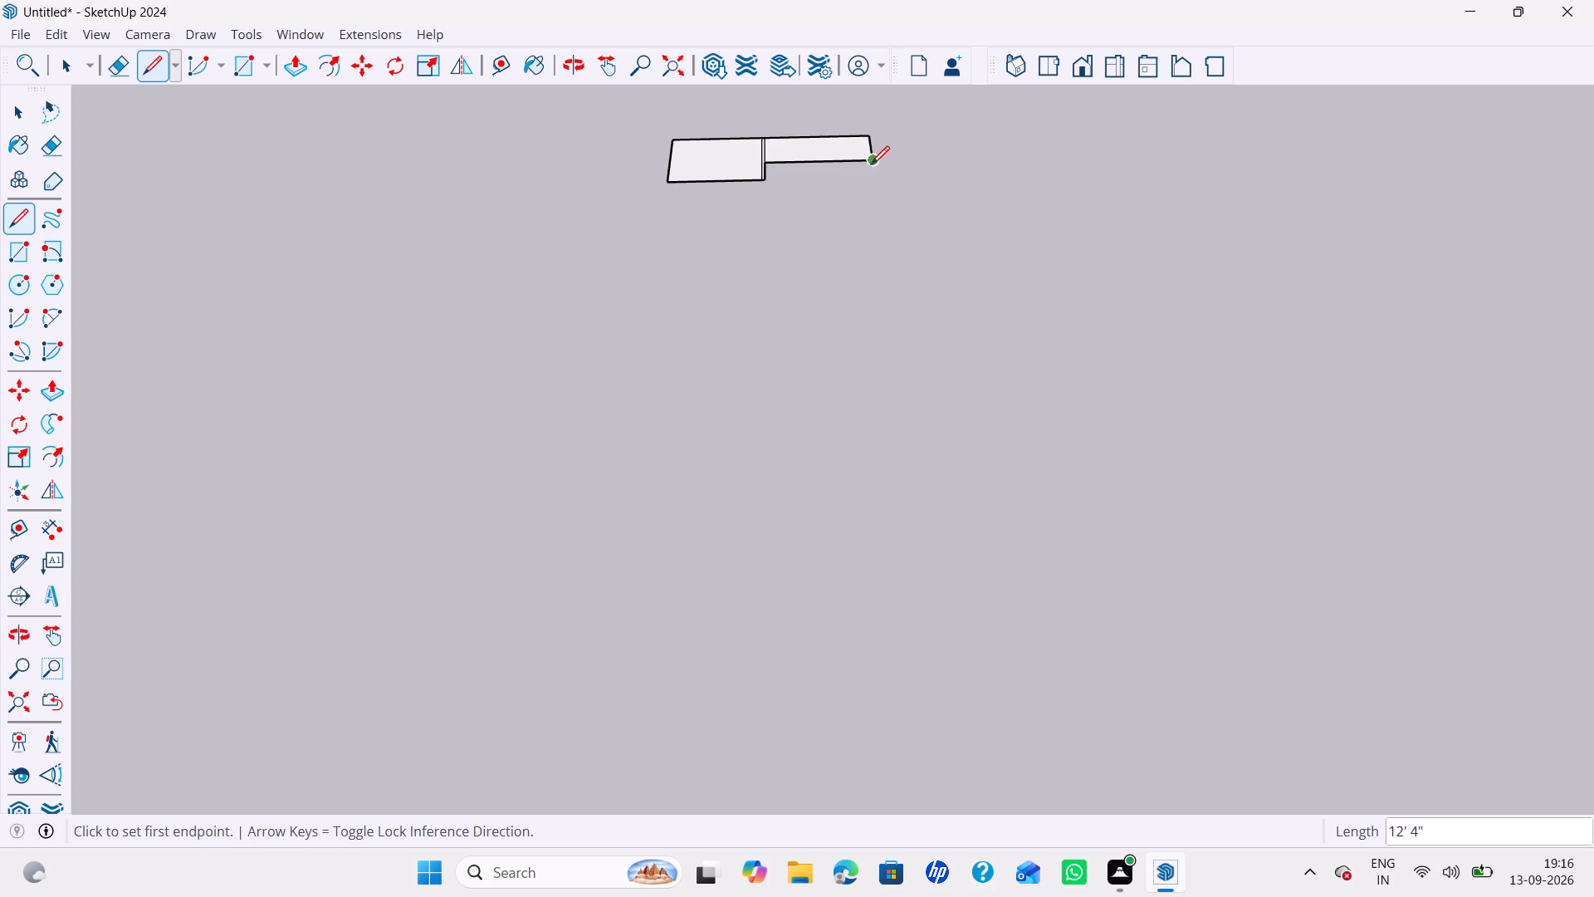
Add a 4" wide wall strip along the near 12'4" edge of the second rectangle, ending at the first wall strip.
left_click(873, 164)
key("Left")
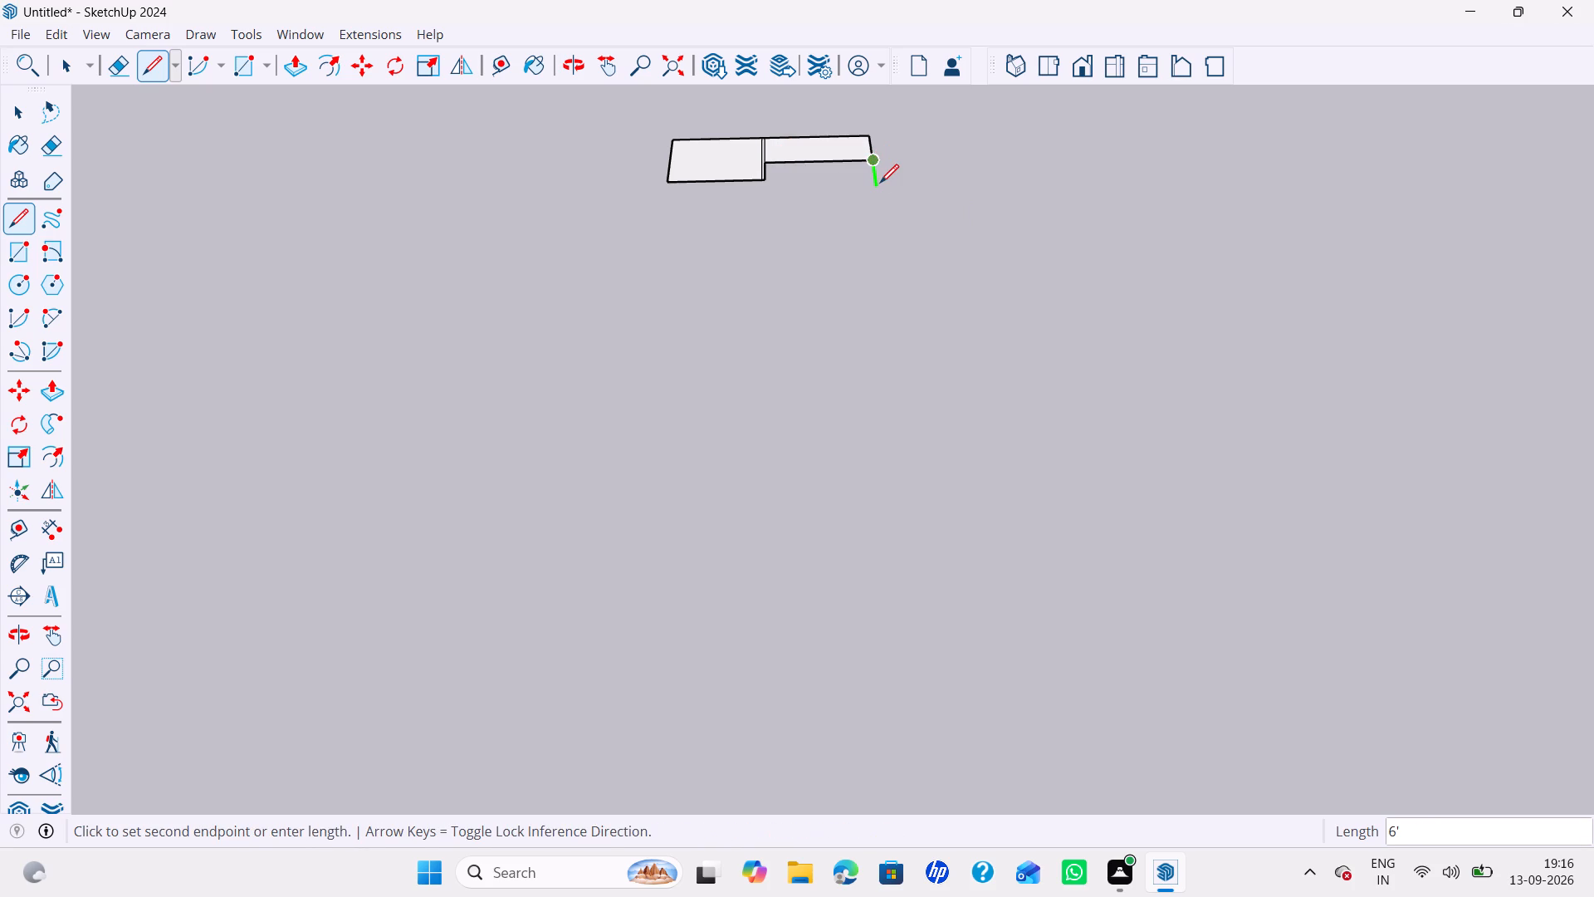
type("4\"")
key("Return")
scroll(815, 167, "up", 1)
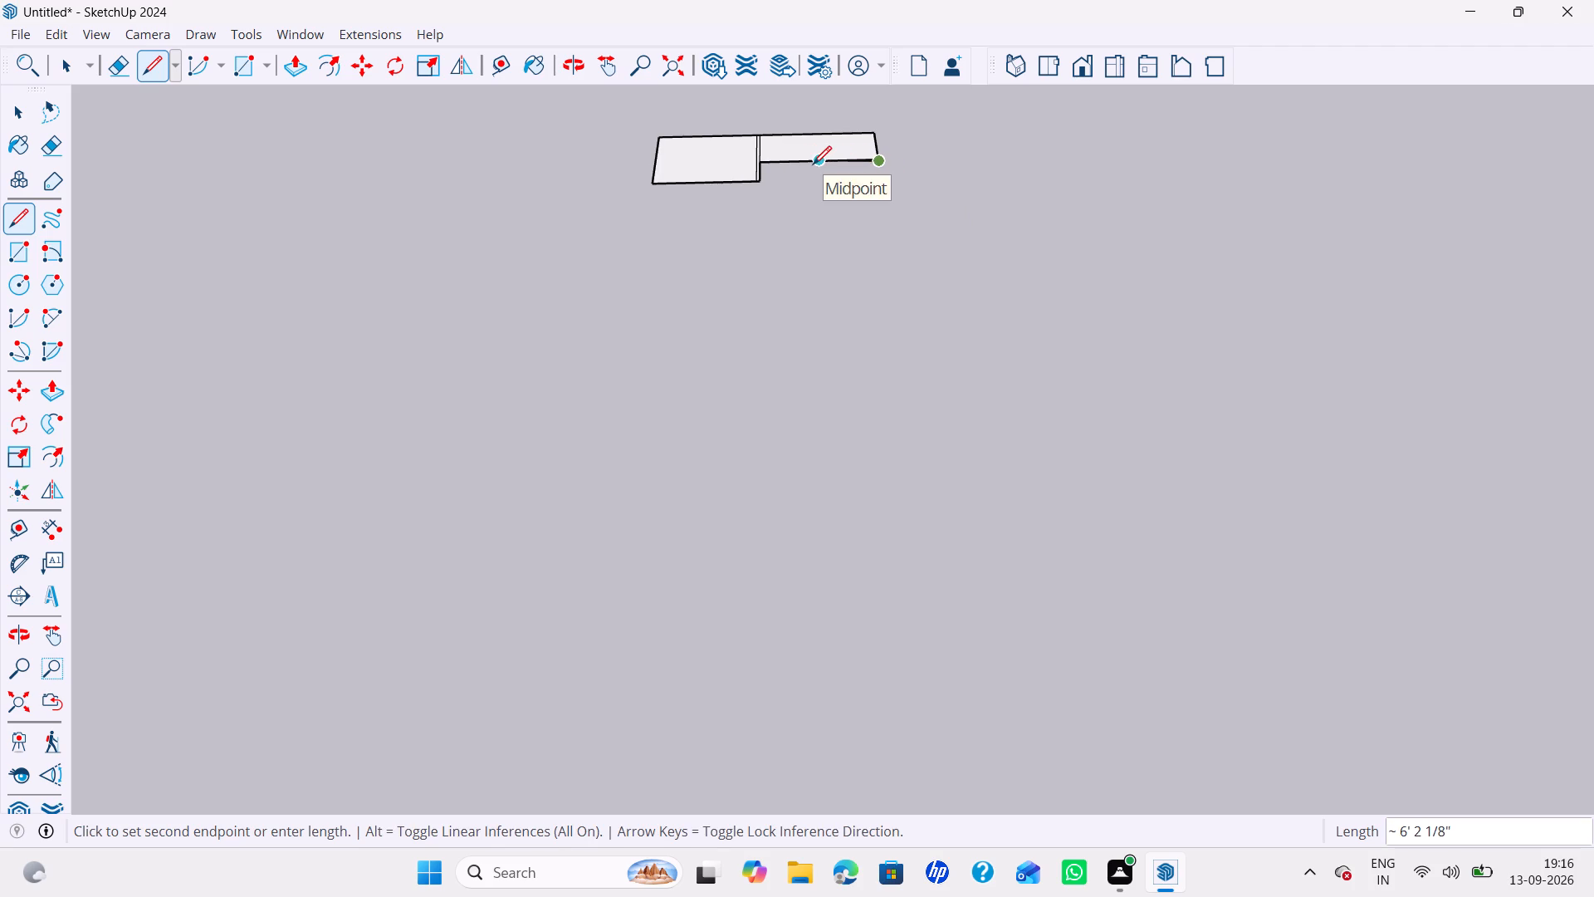
scroll(779, 164, "up", 3)
key("Right")
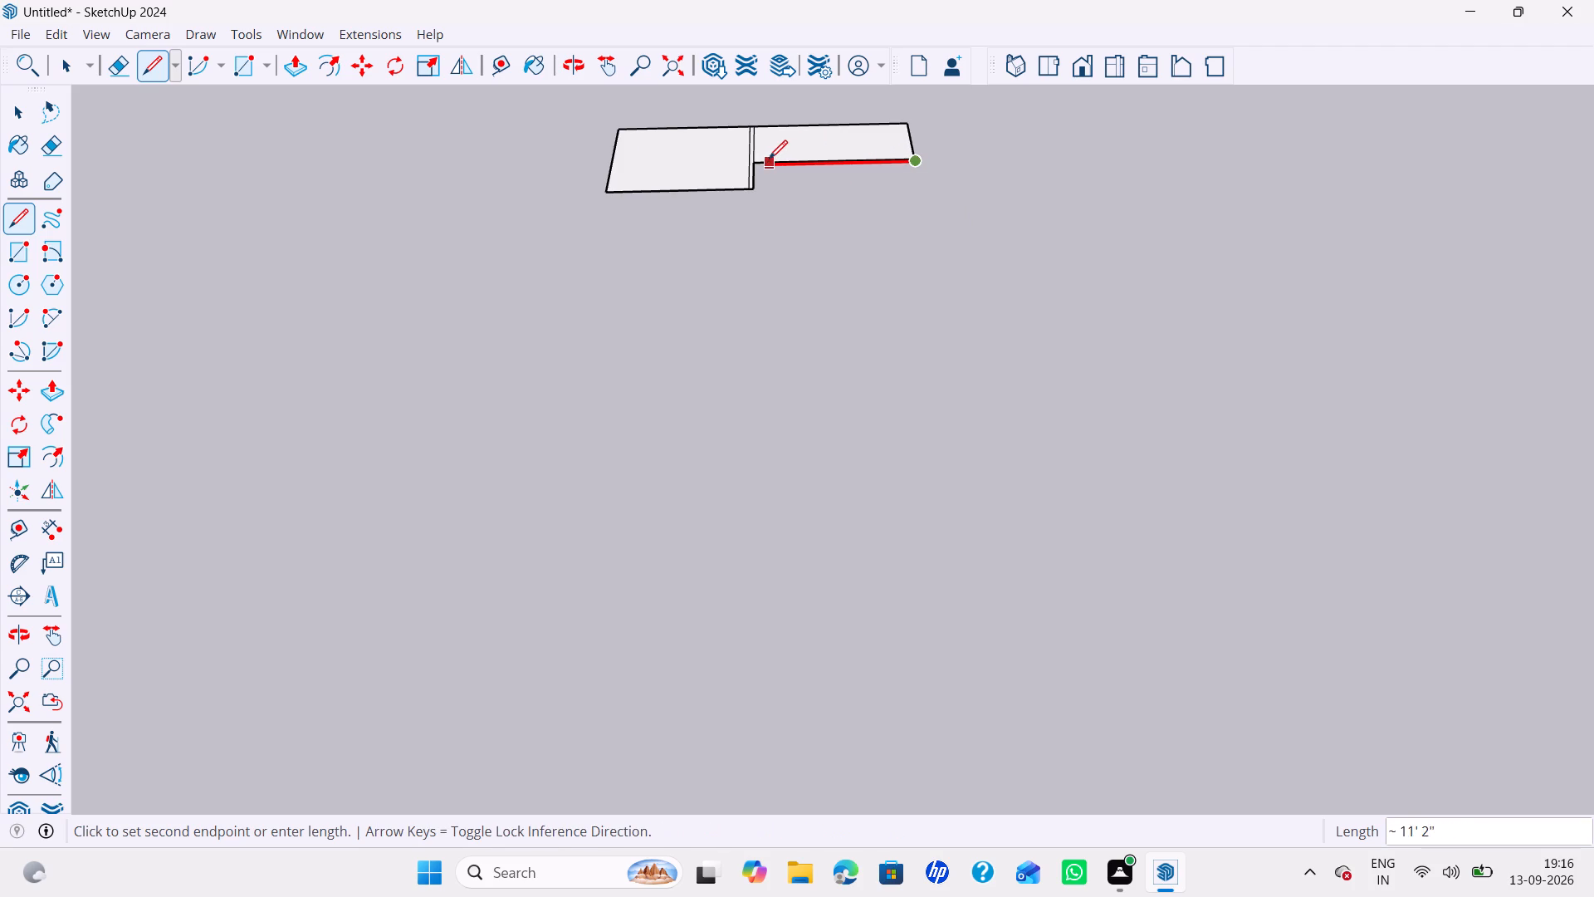
scroll(762, 168, "up", 4)
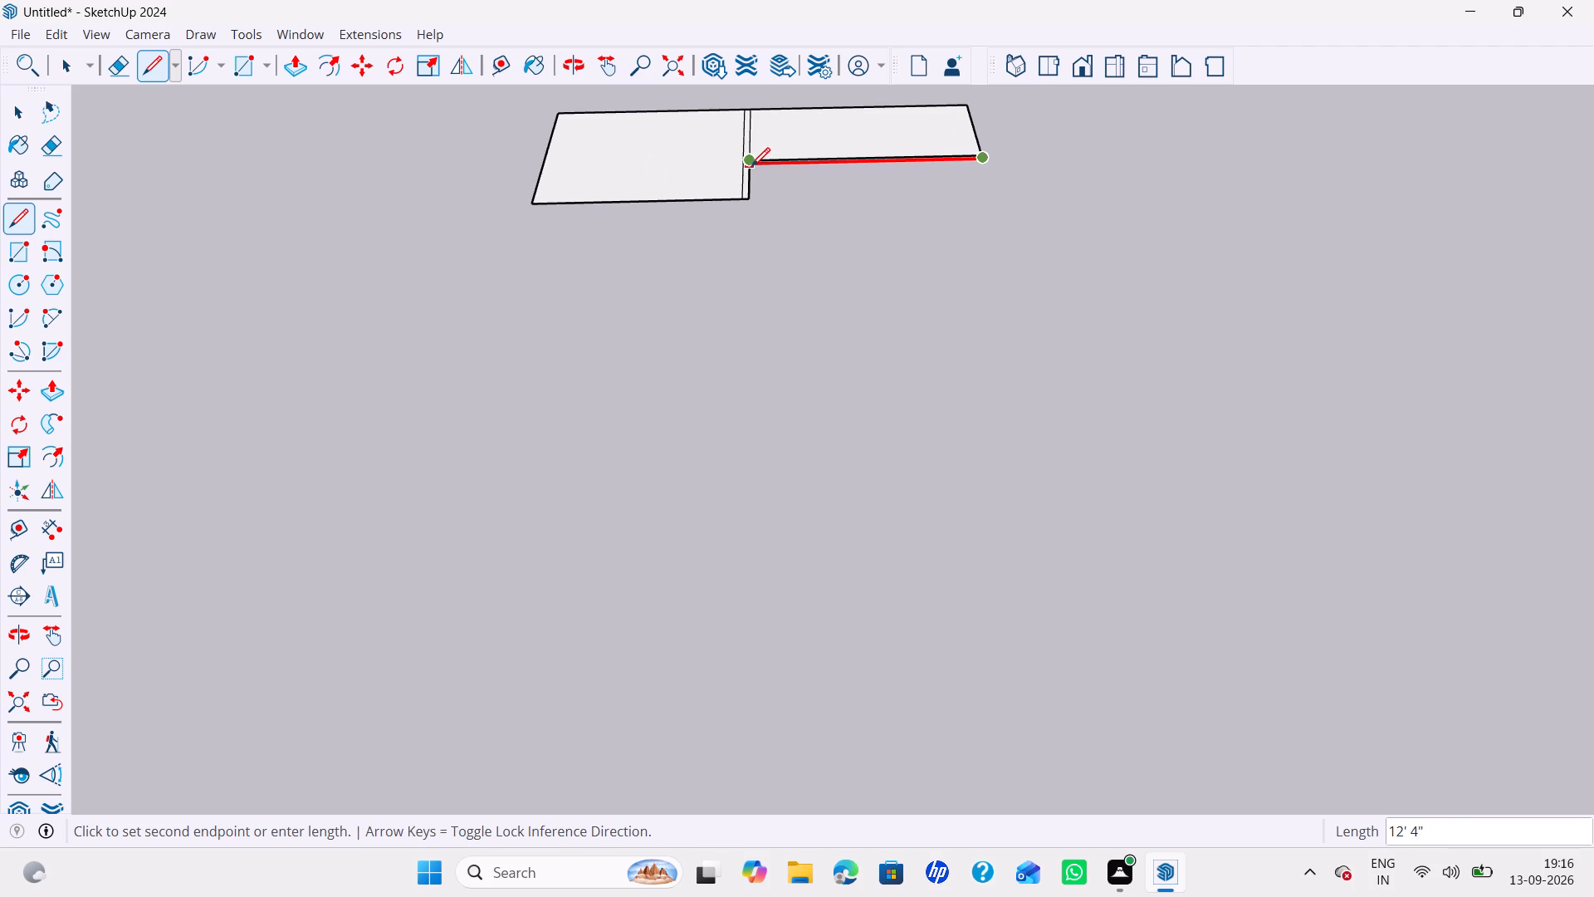
scroll(751, 166, "up", 6)
left_click(746, 165)
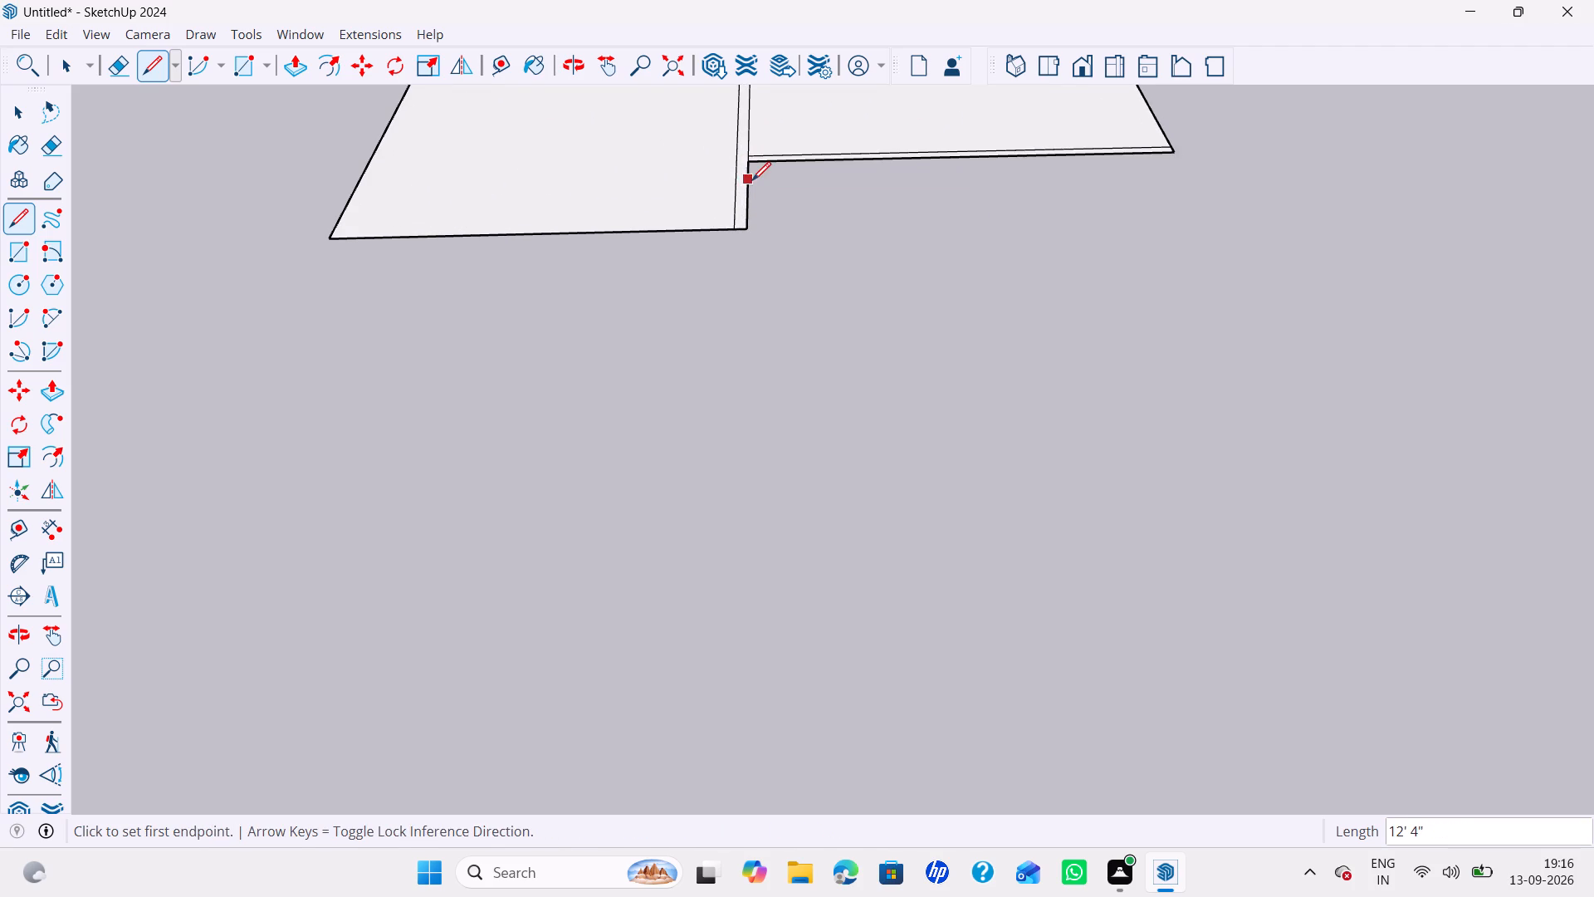
Draw a 12'4" by 9' room adjoining the near wall strip, starting from the strip's outer corner and closing at the first room's wall corner.
left_click(1174, 158)
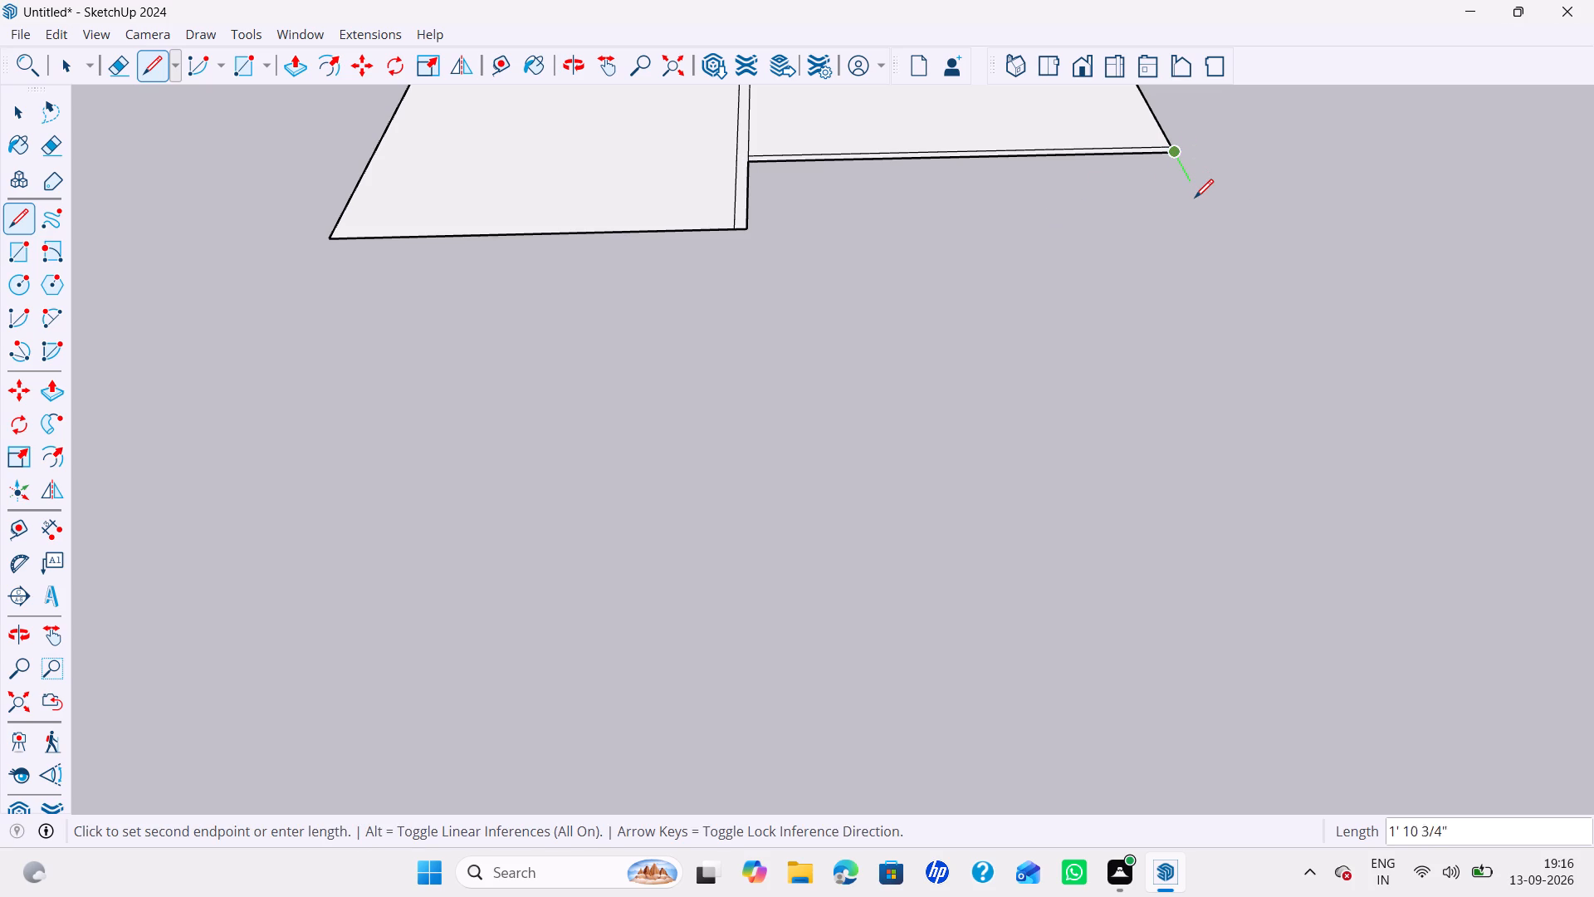
key("Left")
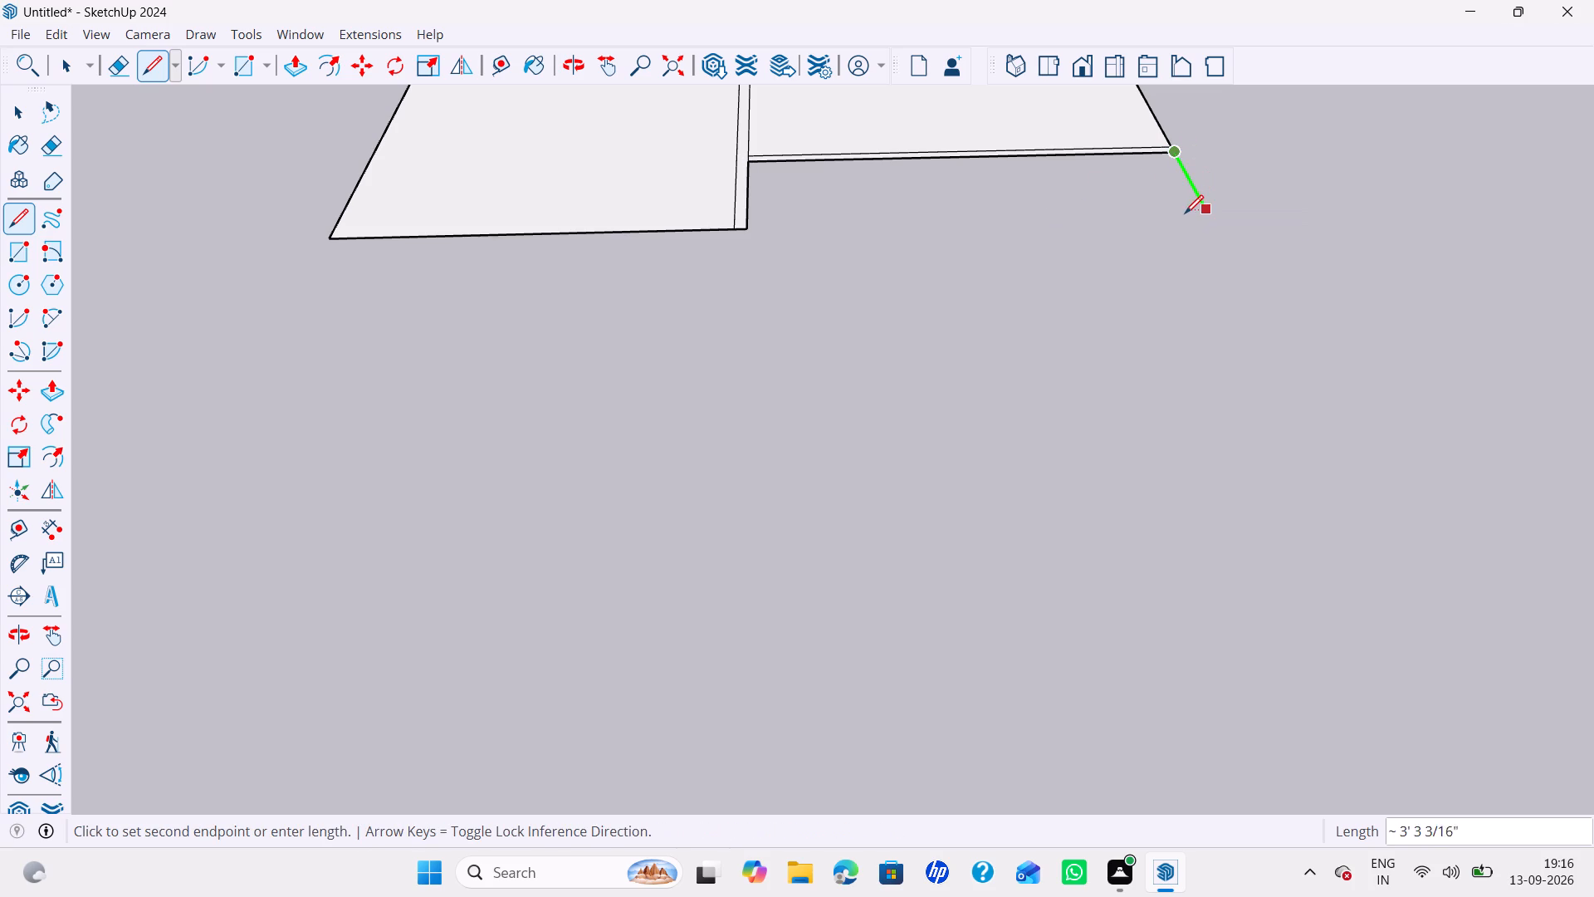
scroll(1183, 218, "down", 2)
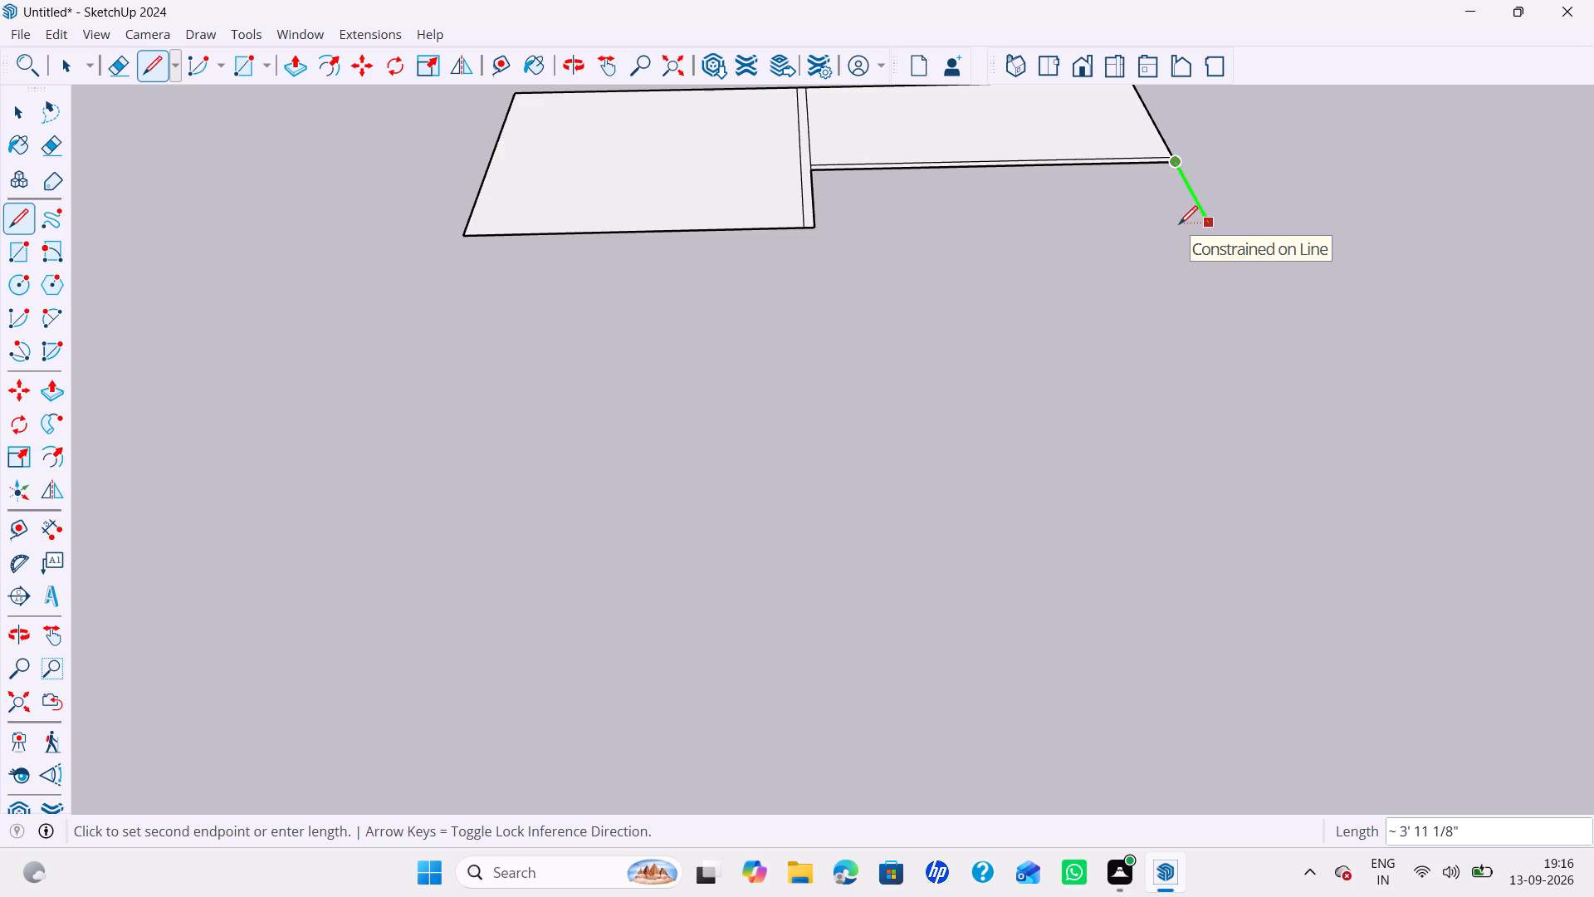
key("1")
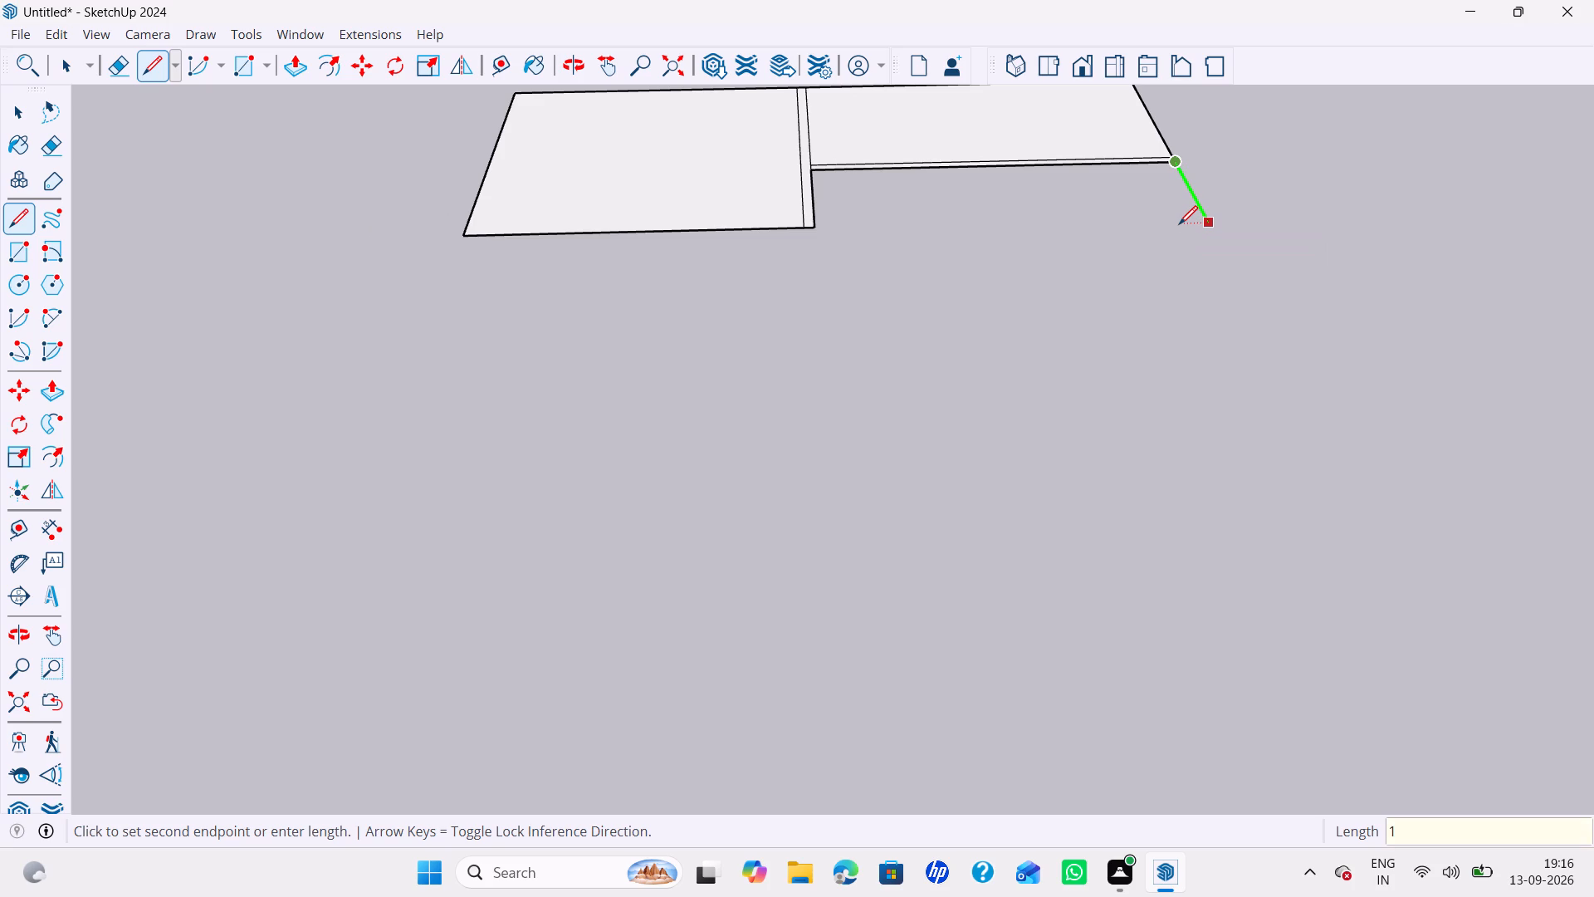
key("BackSpace")
type("9'")
key("Return")
key("Left")
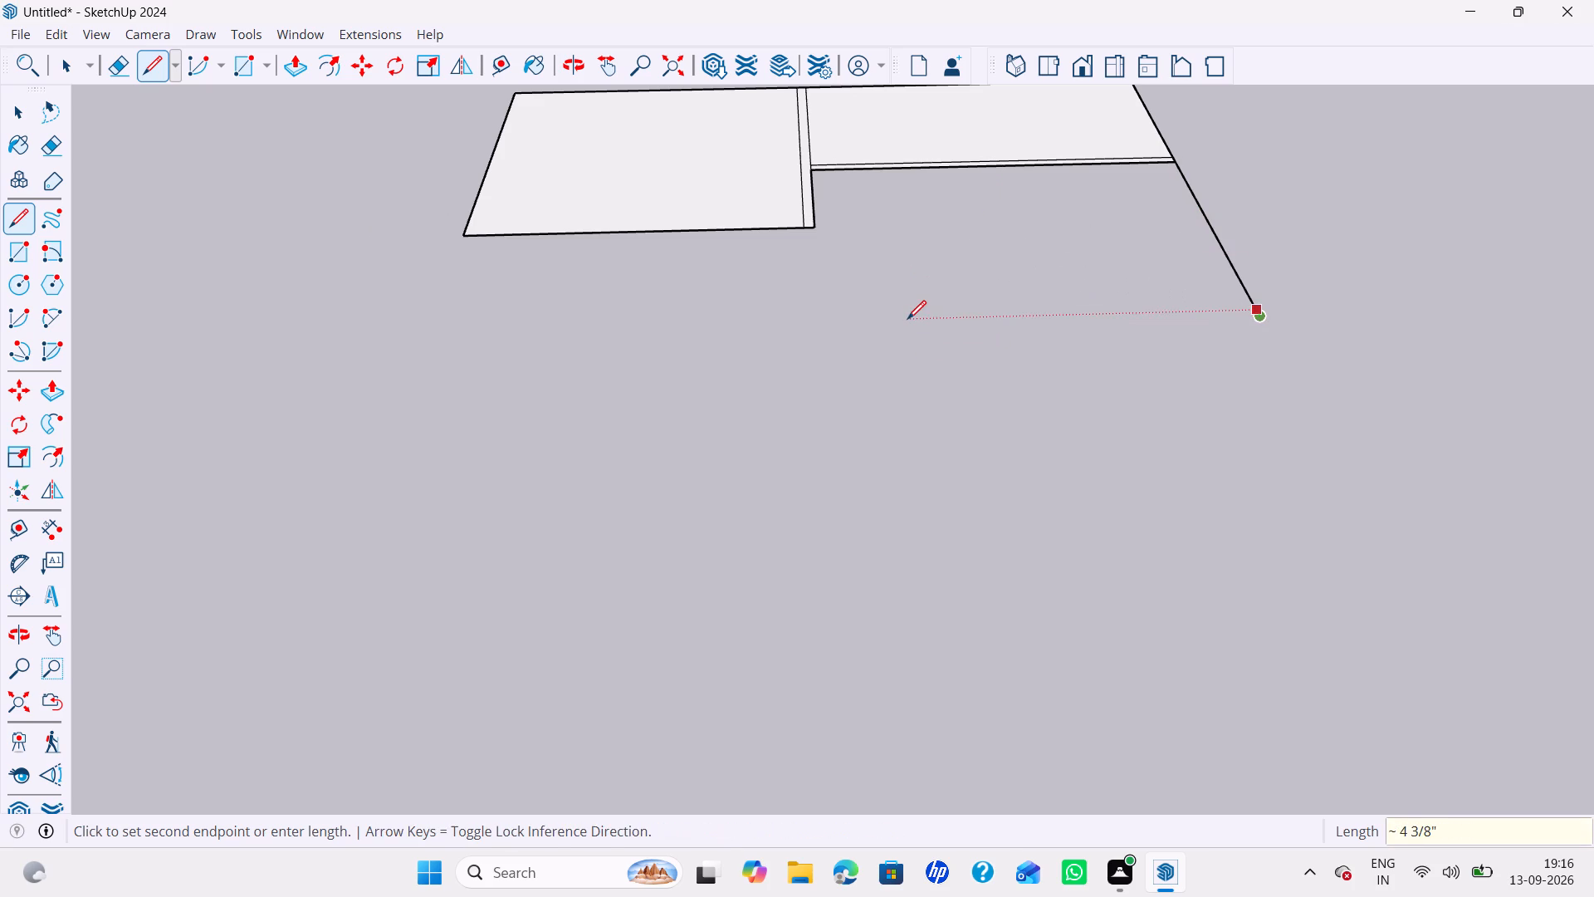
key("Right")
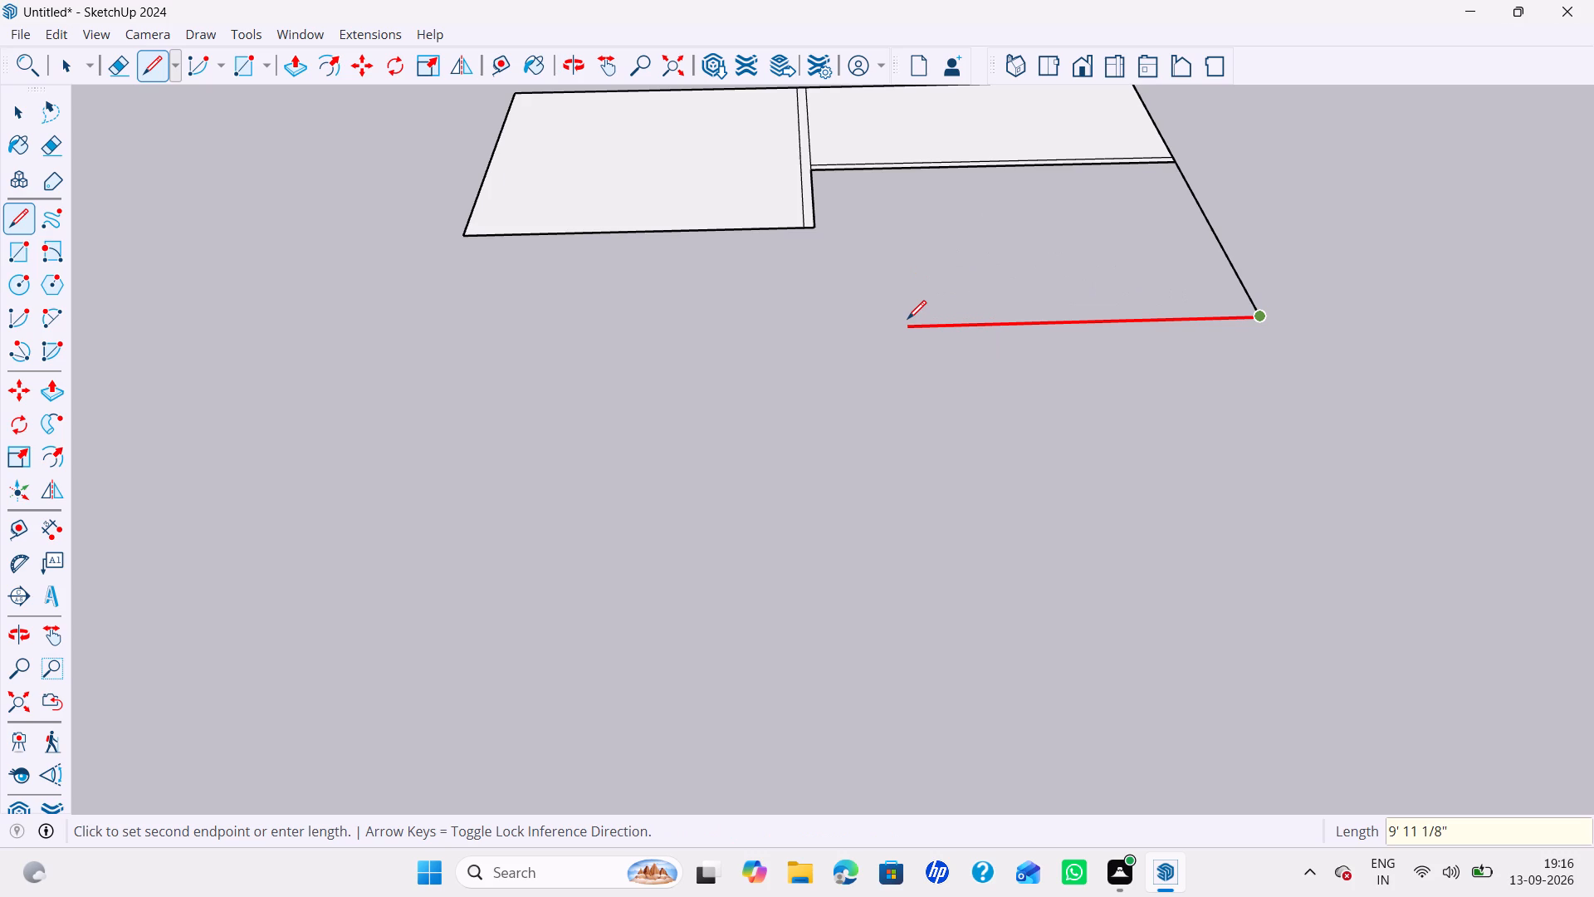
type("12")
type("'4\"")
key("Return")
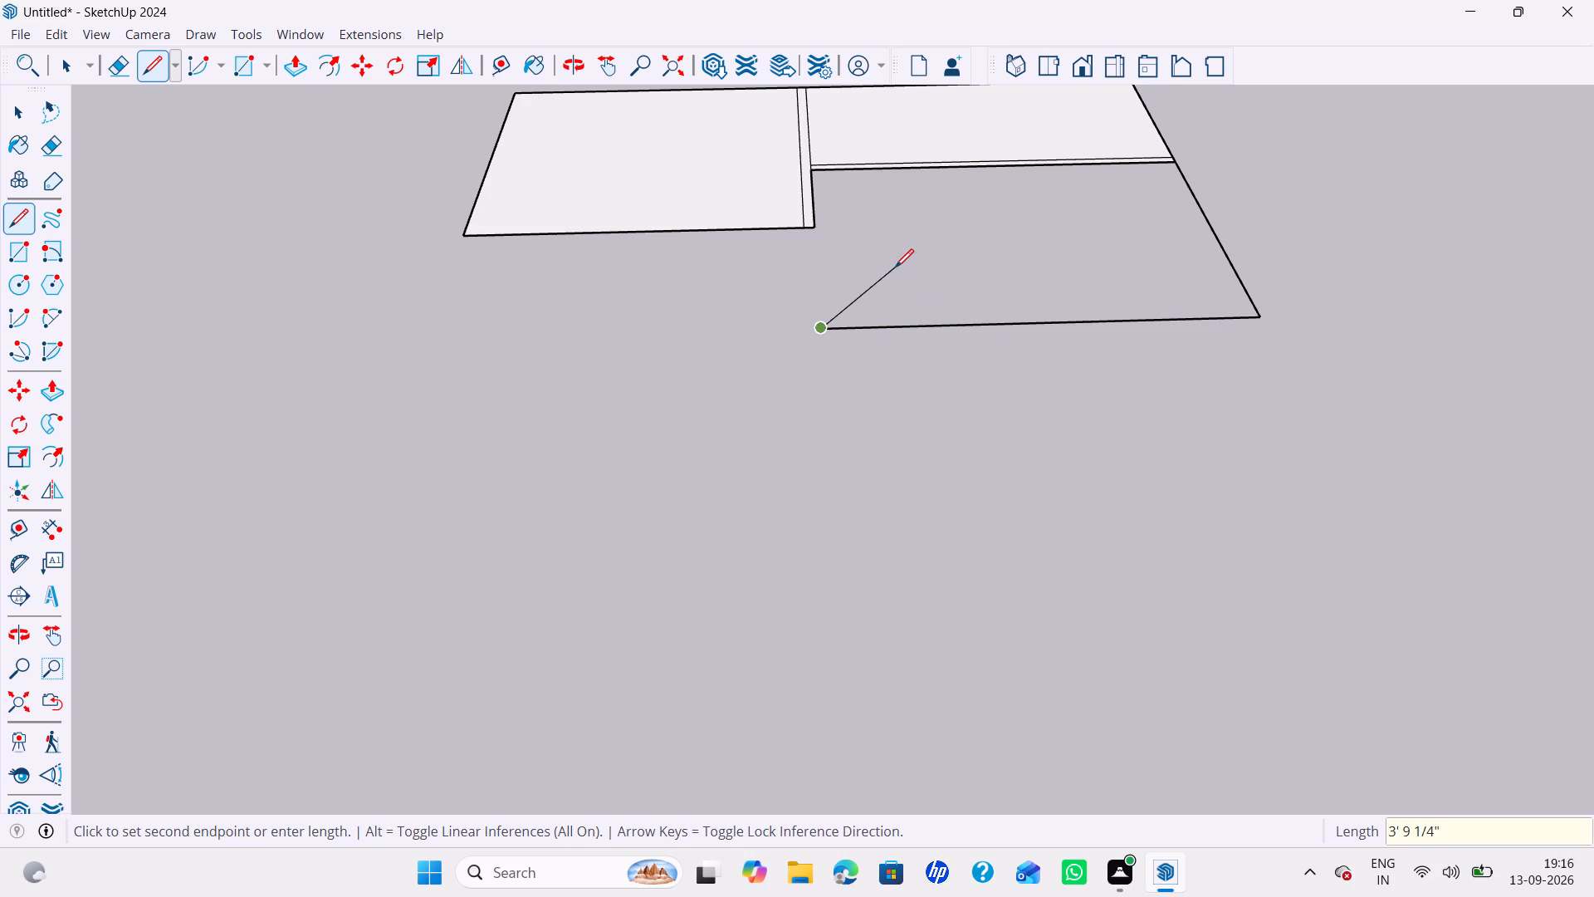
key("Left")
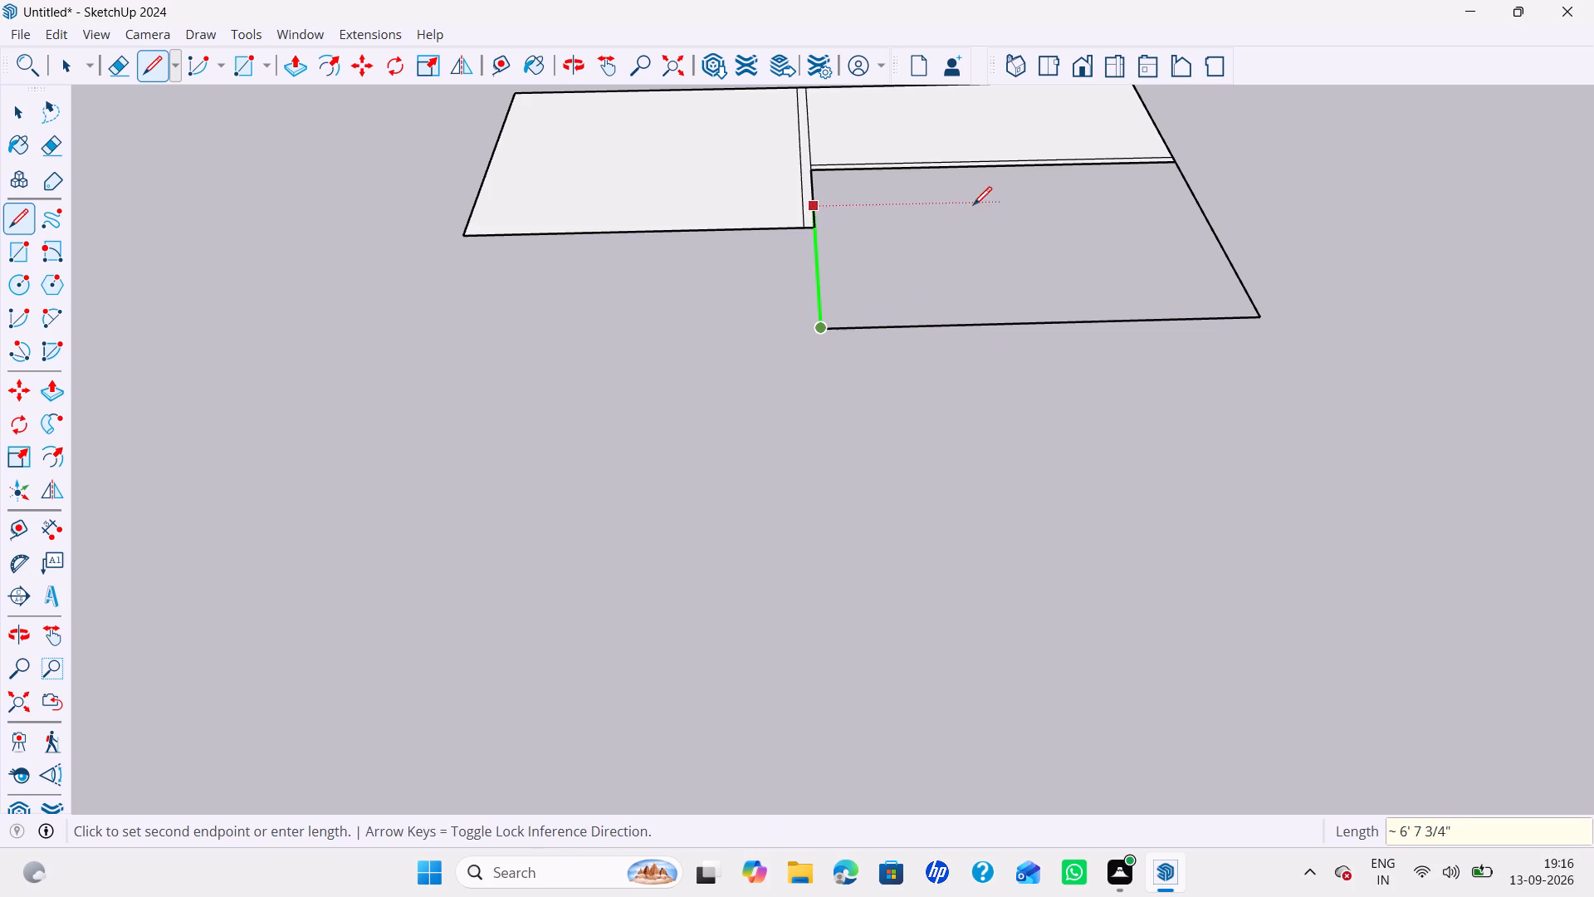
left_click(815, 223)
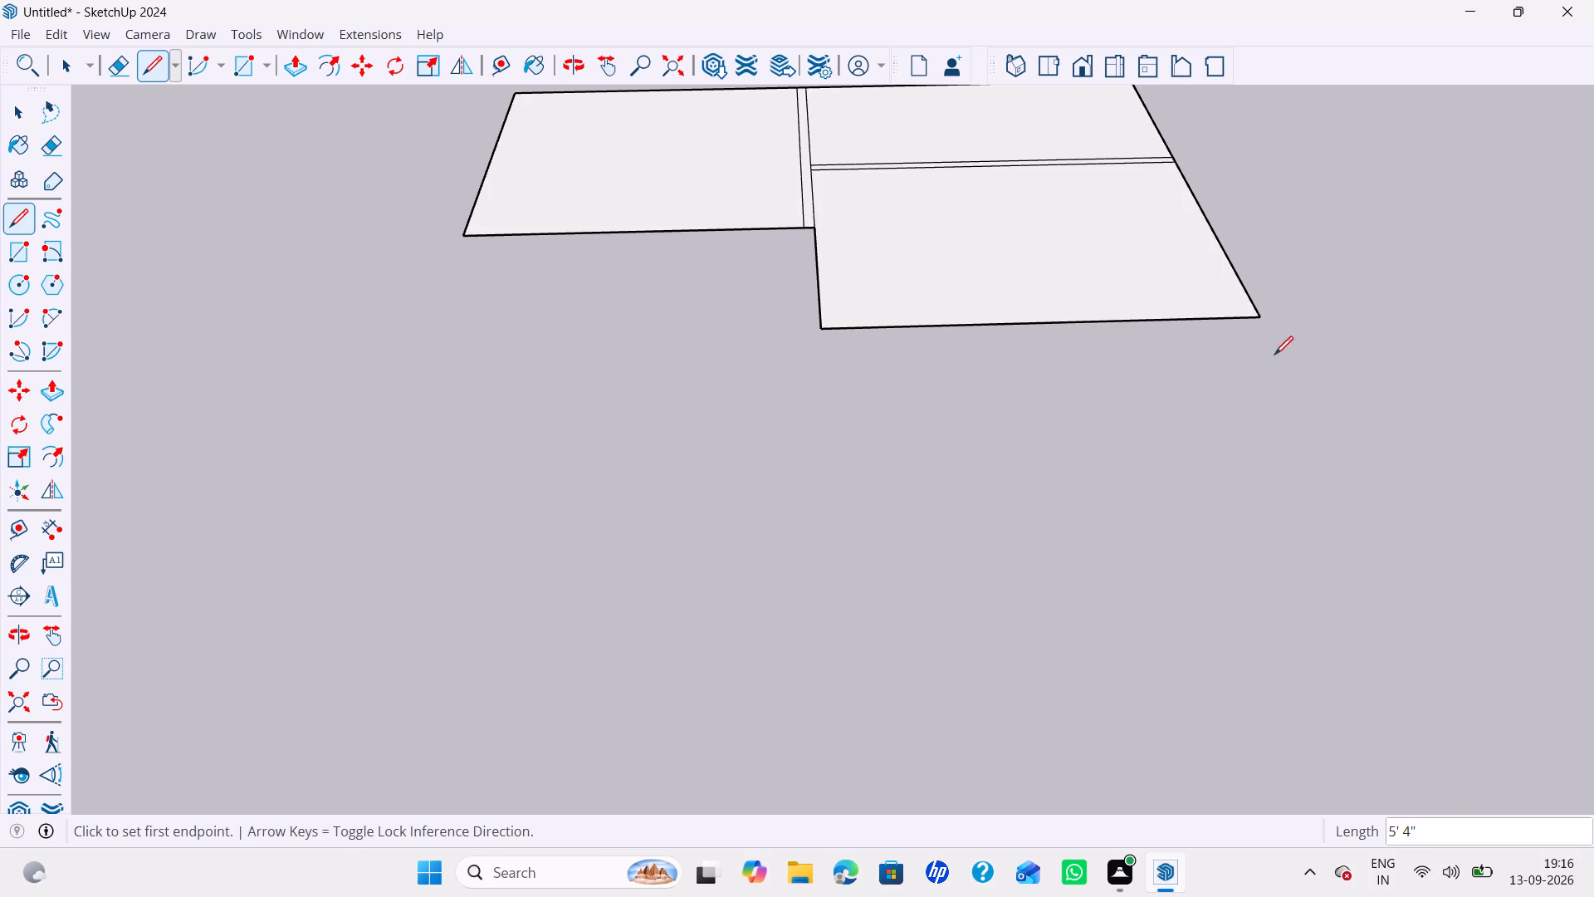
Add a 4" wide wall strip along the near 12'4" edge of the 9' deep room.
left_click(1259, 321)
key("Left")
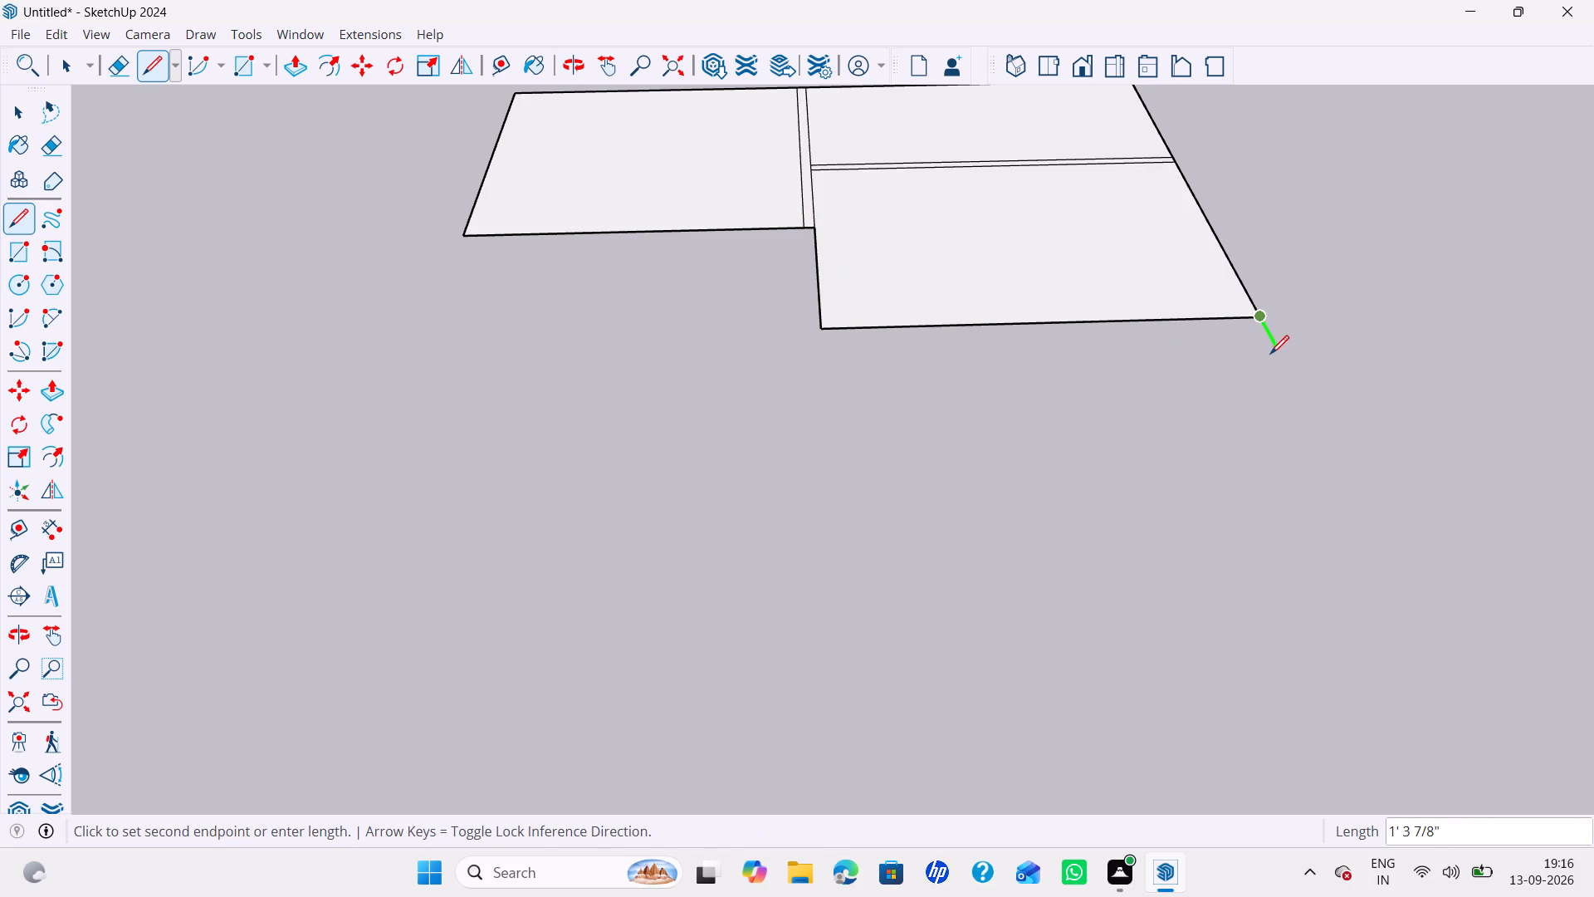
key("4")
key("shift+quotedbl")
key("Return")
key("Right")
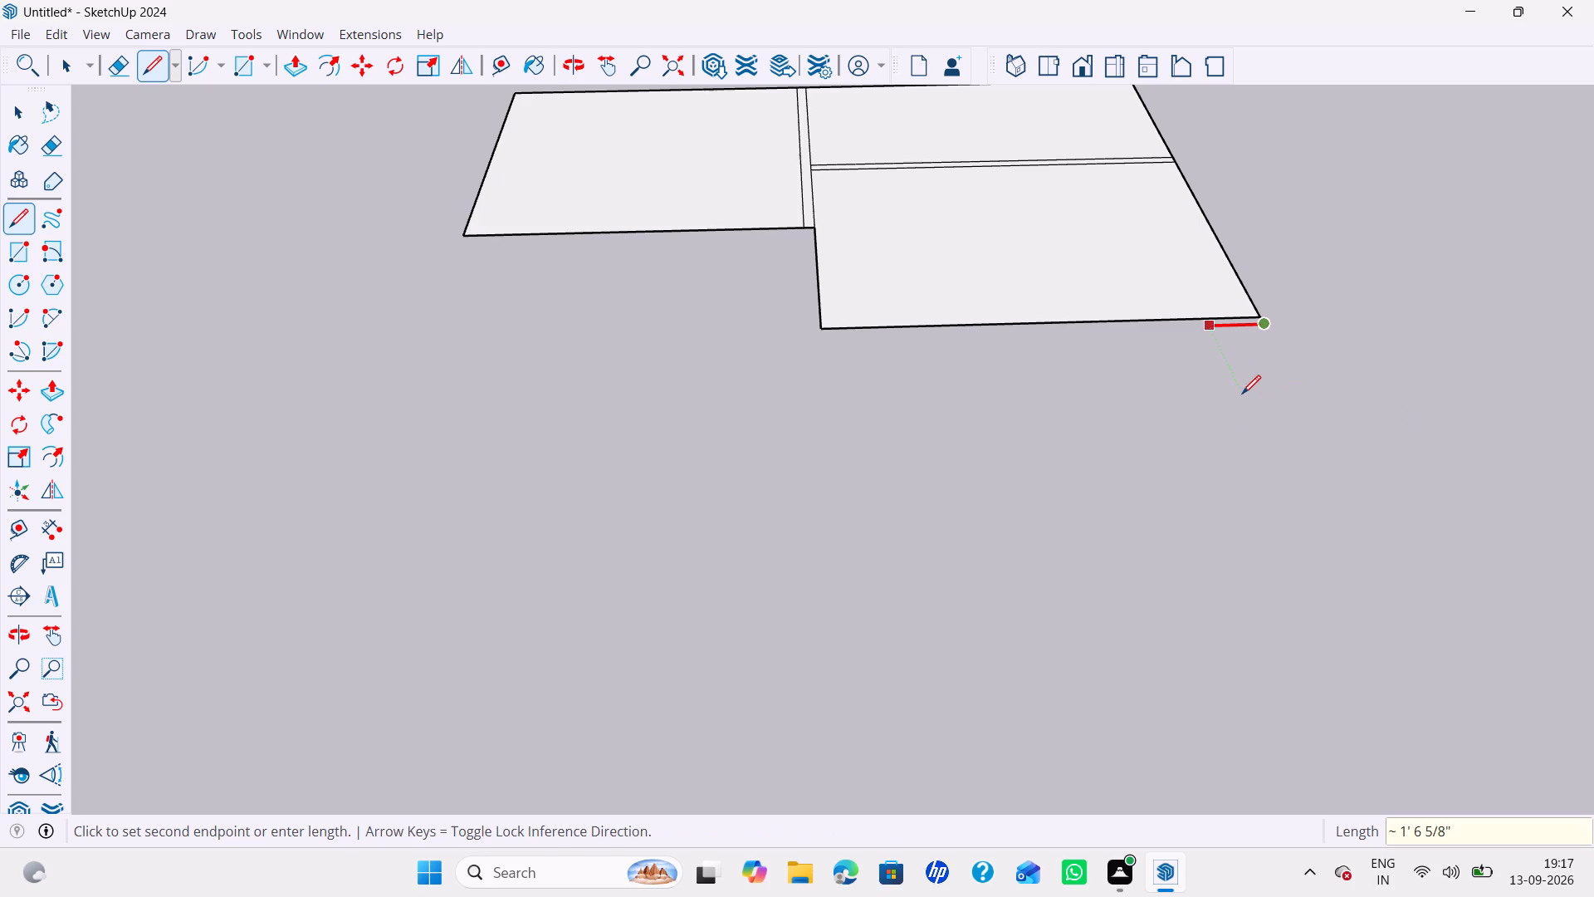
left_click(826, 327)
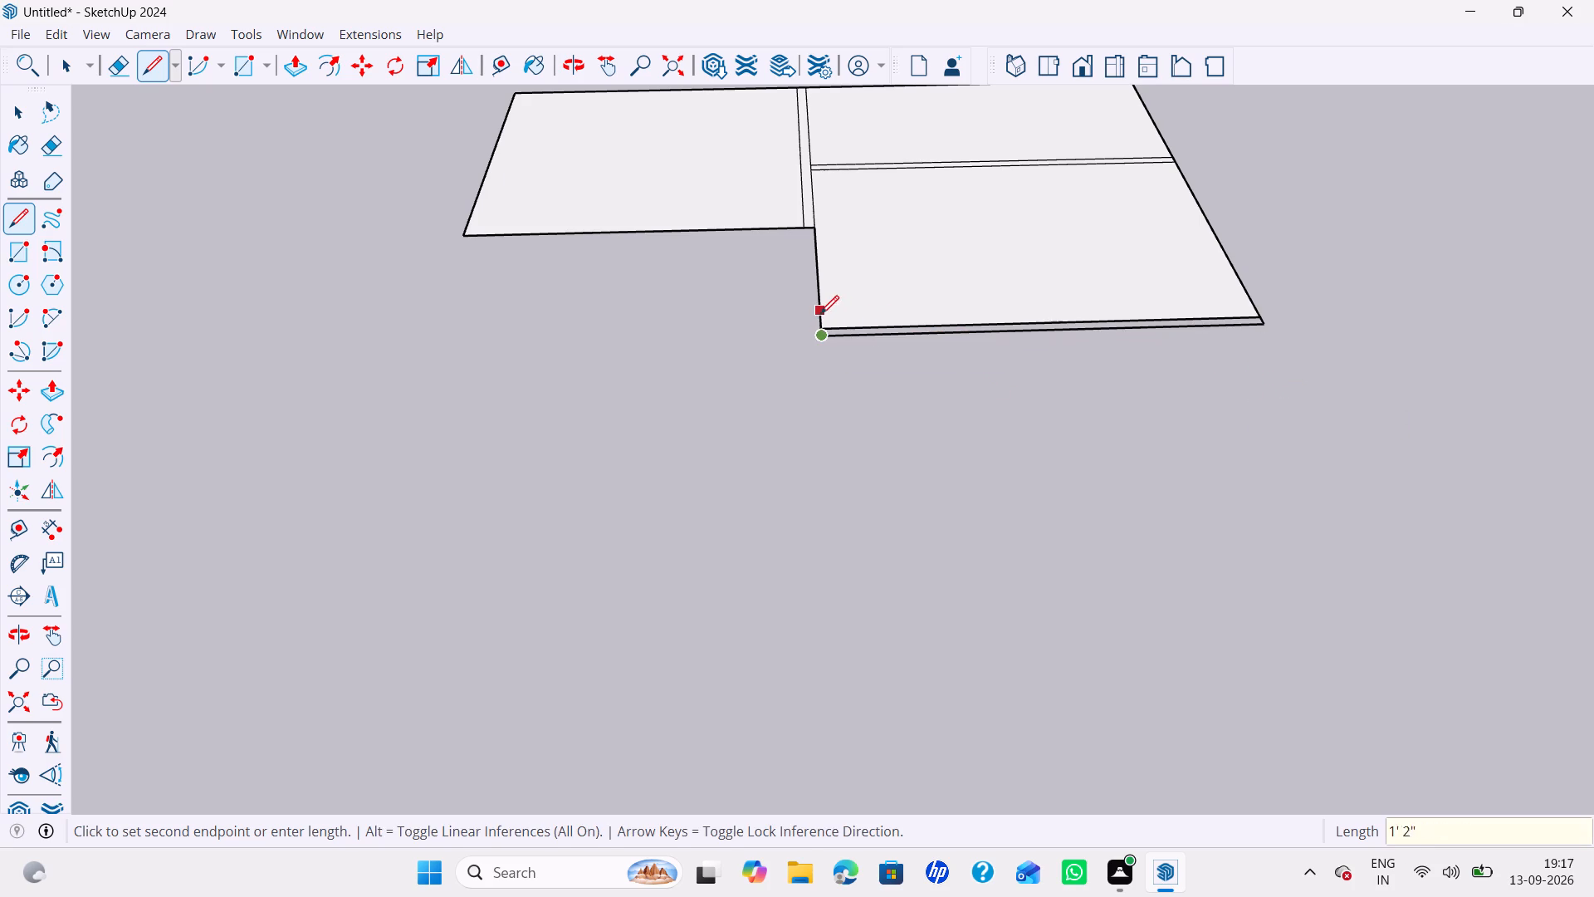
left_click(821, 320)
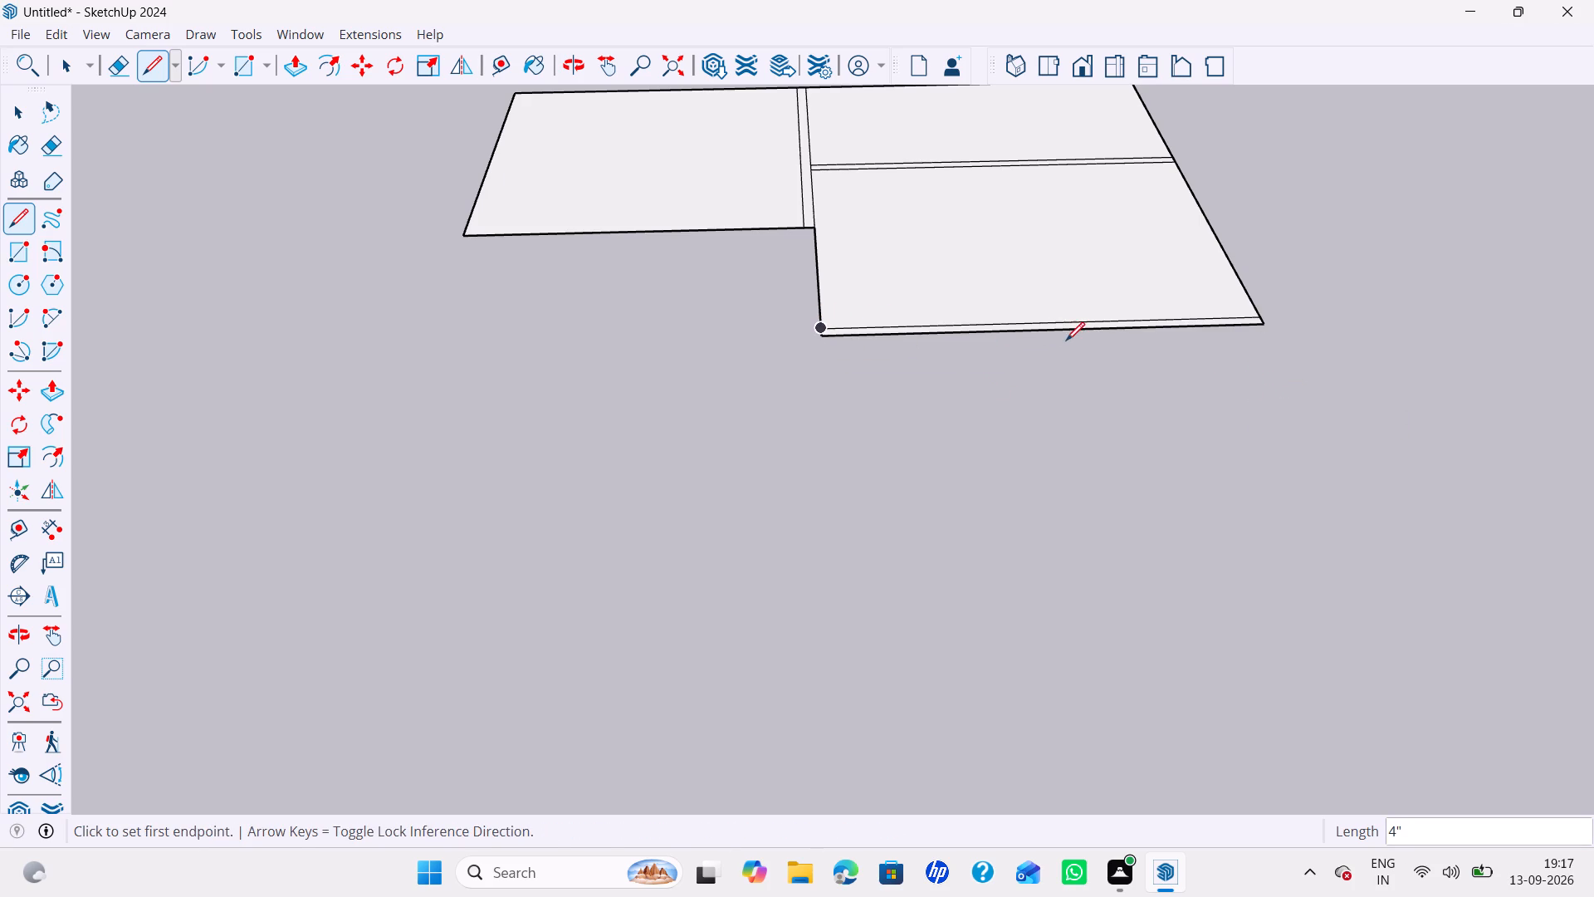
Draw a 3'9" green-axis edge from the new wall strip's outer corner, continuing the plan's long outer side.
left_click(1258, 325)
key("Left")
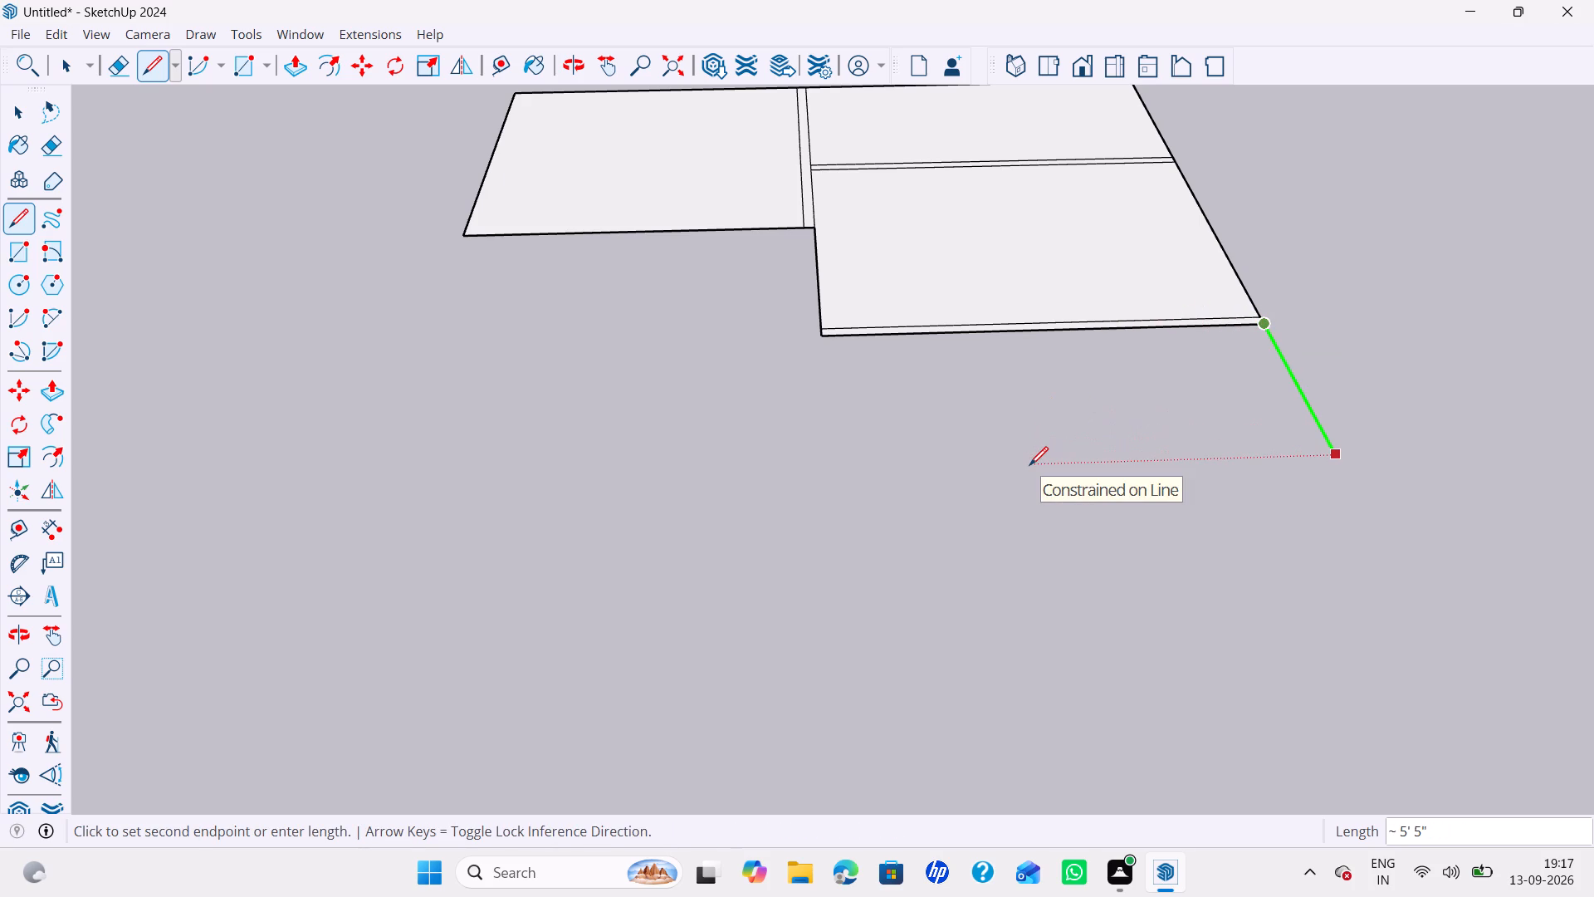
type("3'9\"")
key("Return")
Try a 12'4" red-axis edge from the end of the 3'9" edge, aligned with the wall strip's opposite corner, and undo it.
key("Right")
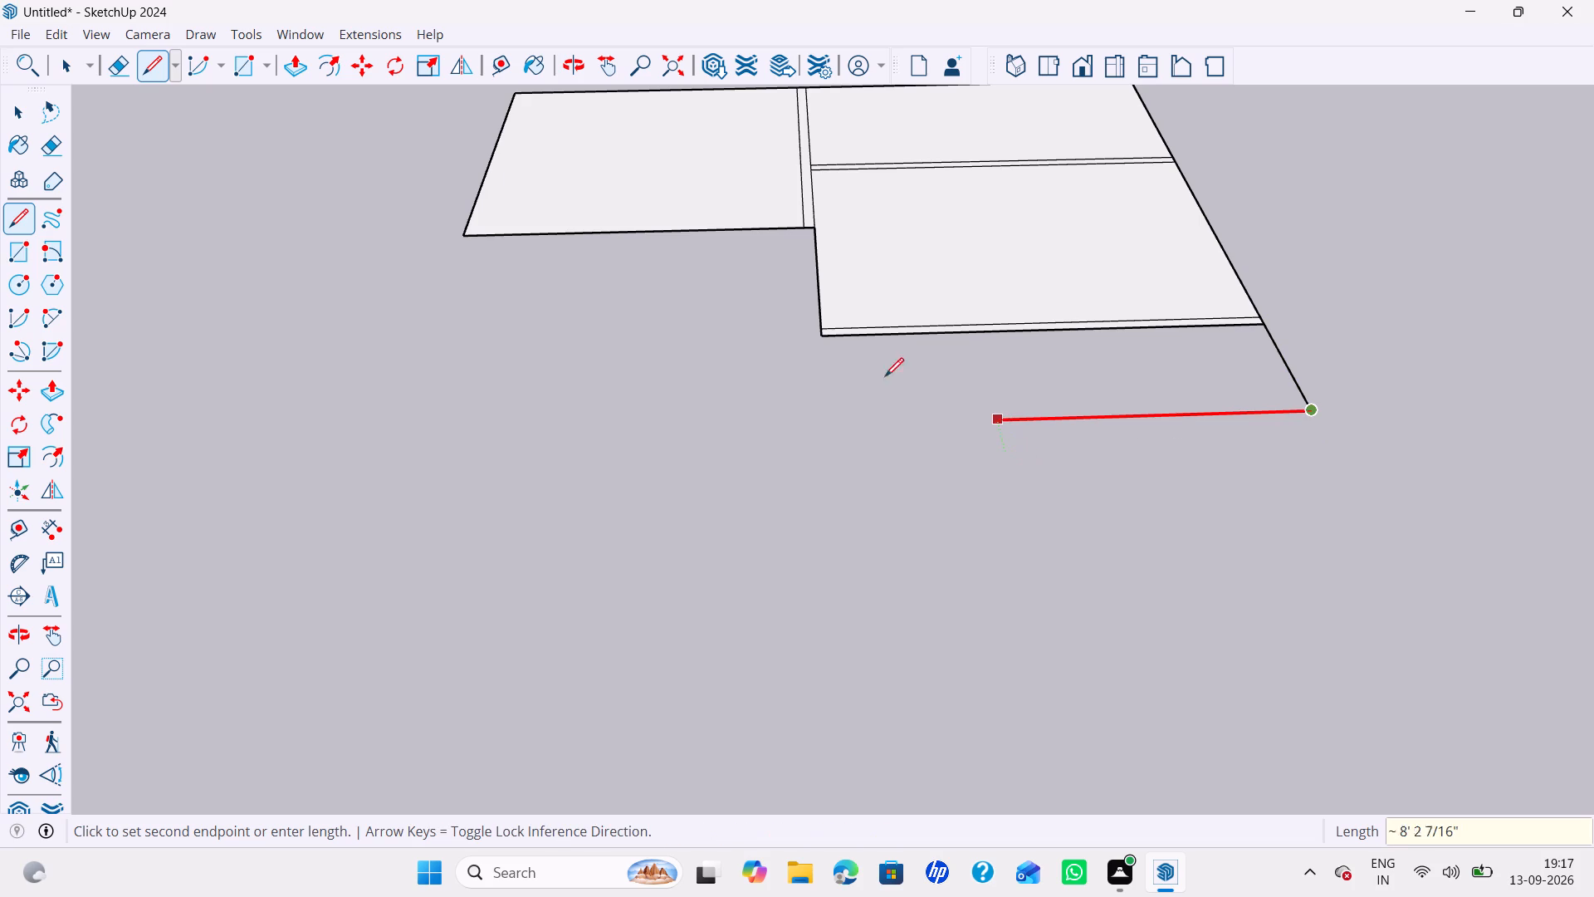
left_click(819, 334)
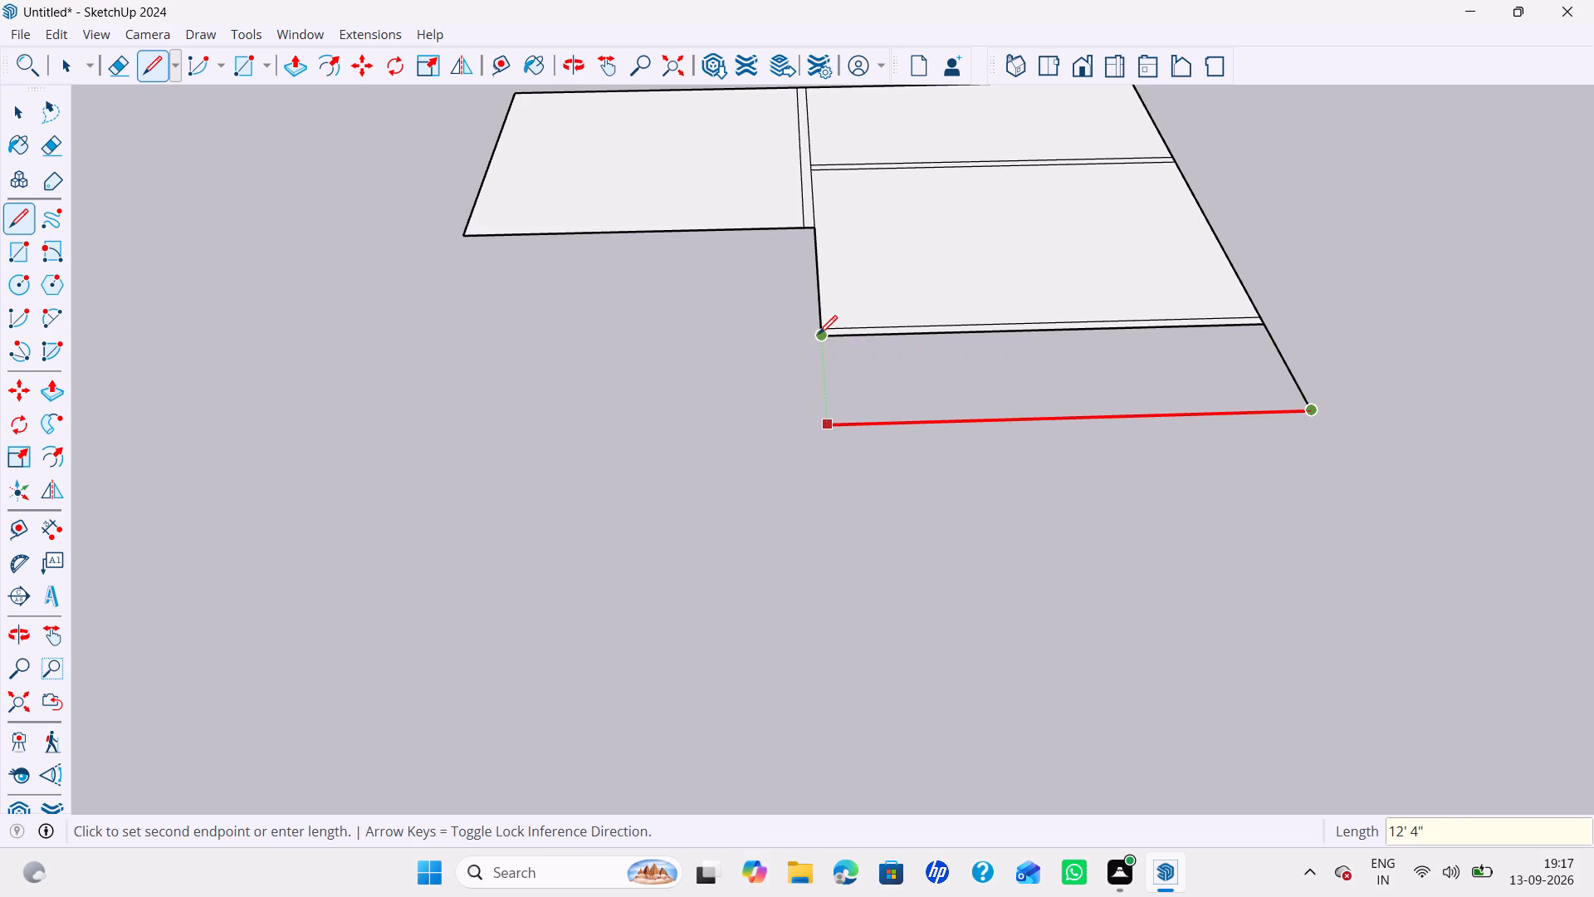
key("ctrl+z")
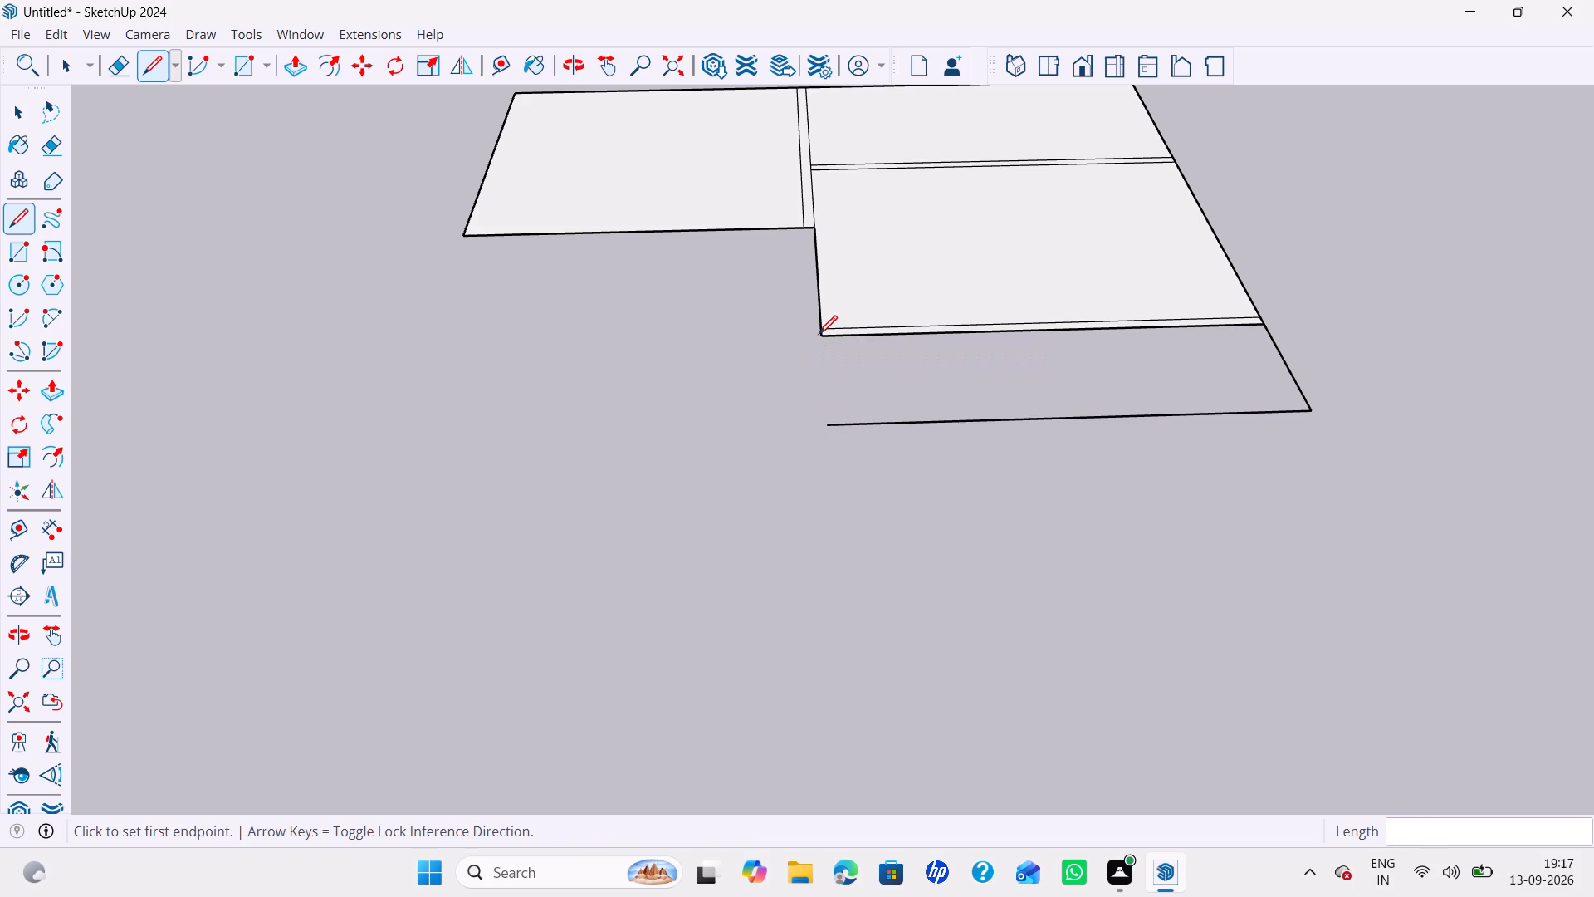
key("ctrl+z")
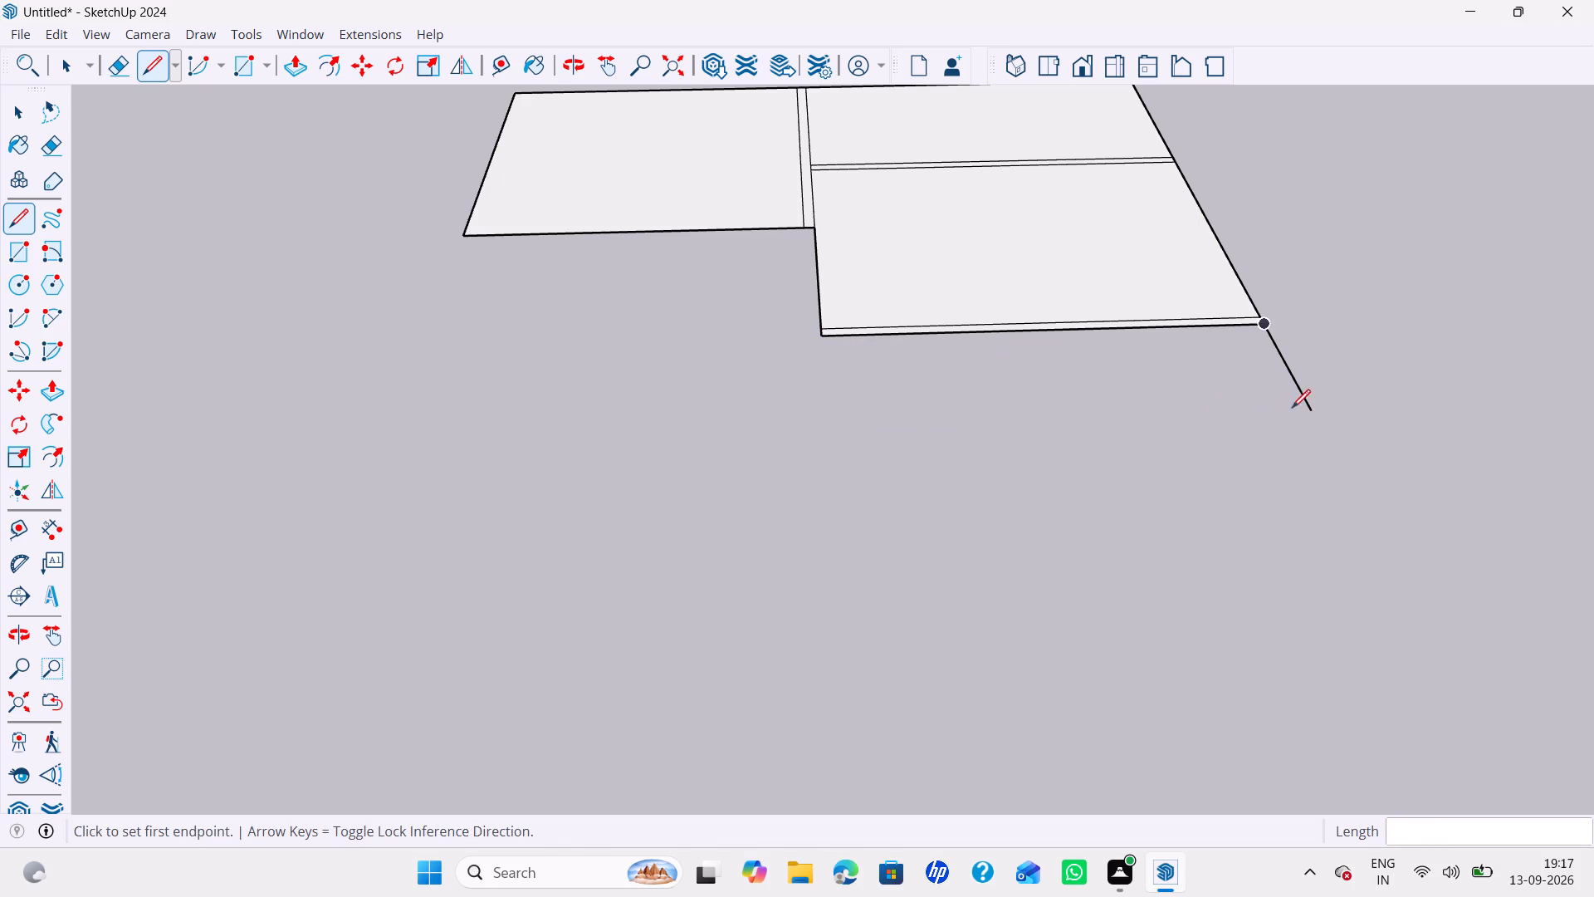
Draw a 6' red-axis edge from the 3'9" edge's end and close it back to the wall strip, forming a 6' by 3'9" room.
left_click(1310, 406)
key("6")
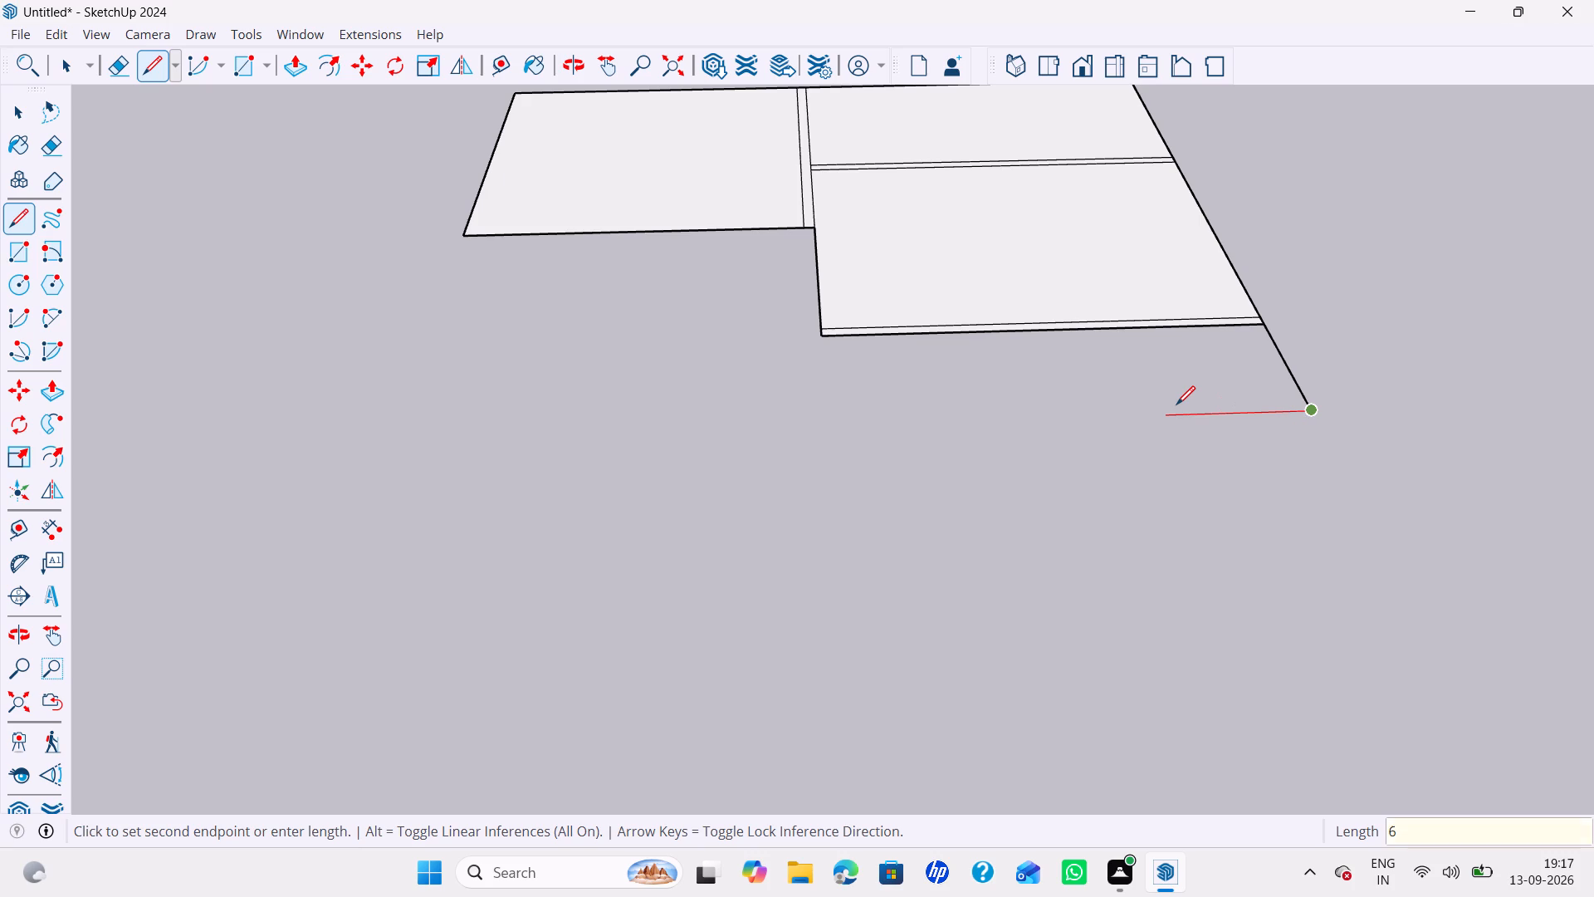
key("apostrophe")
key("Return")
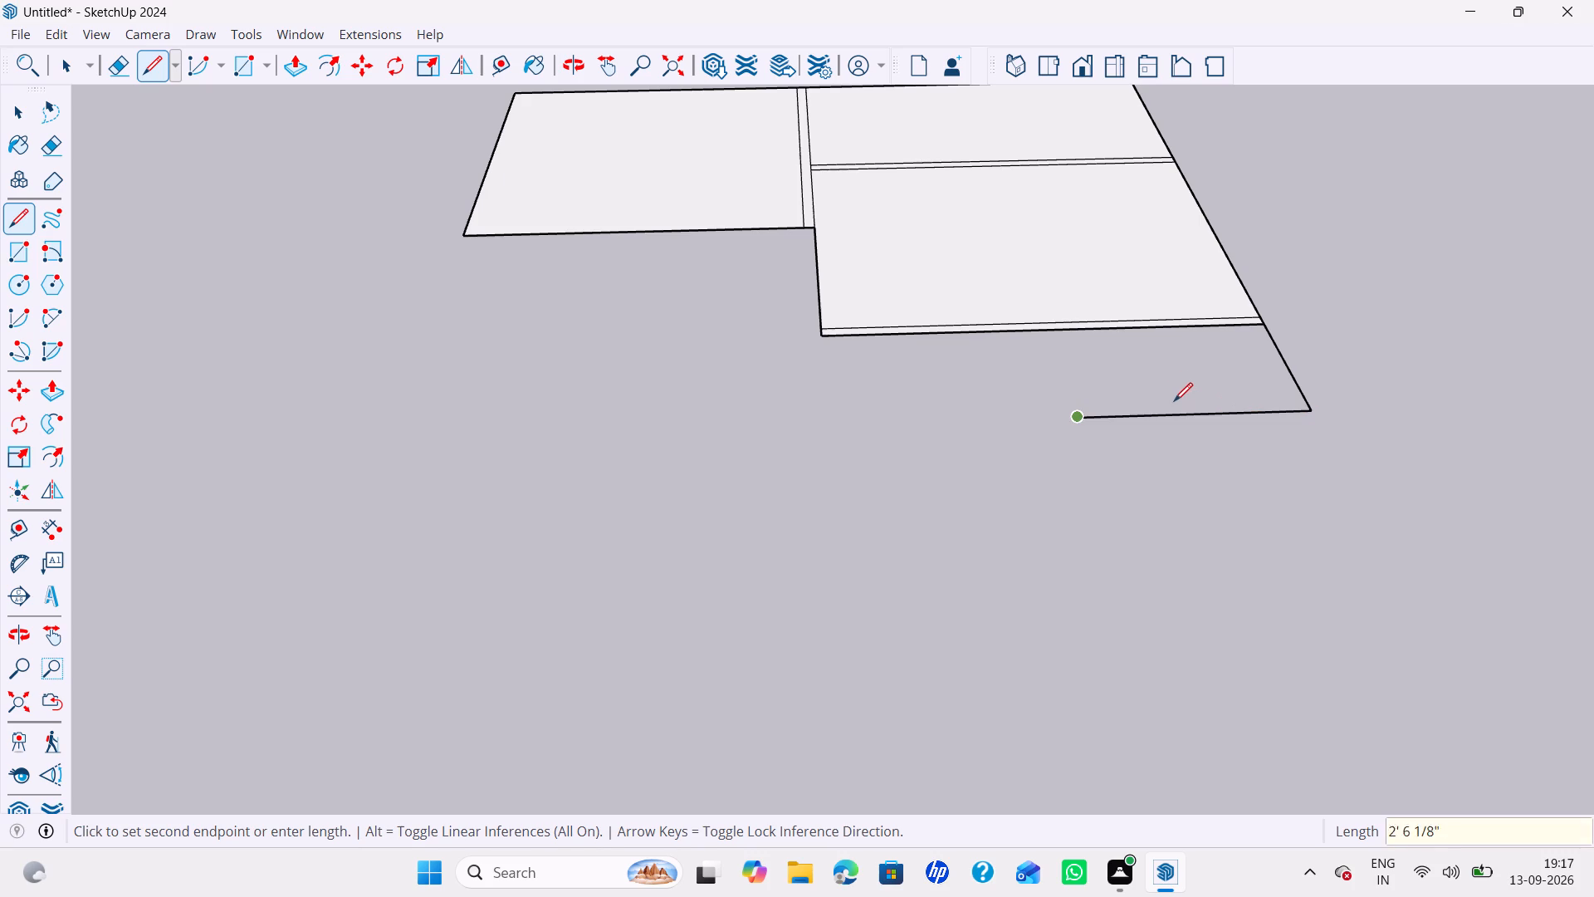
key("Right")
key("Left")
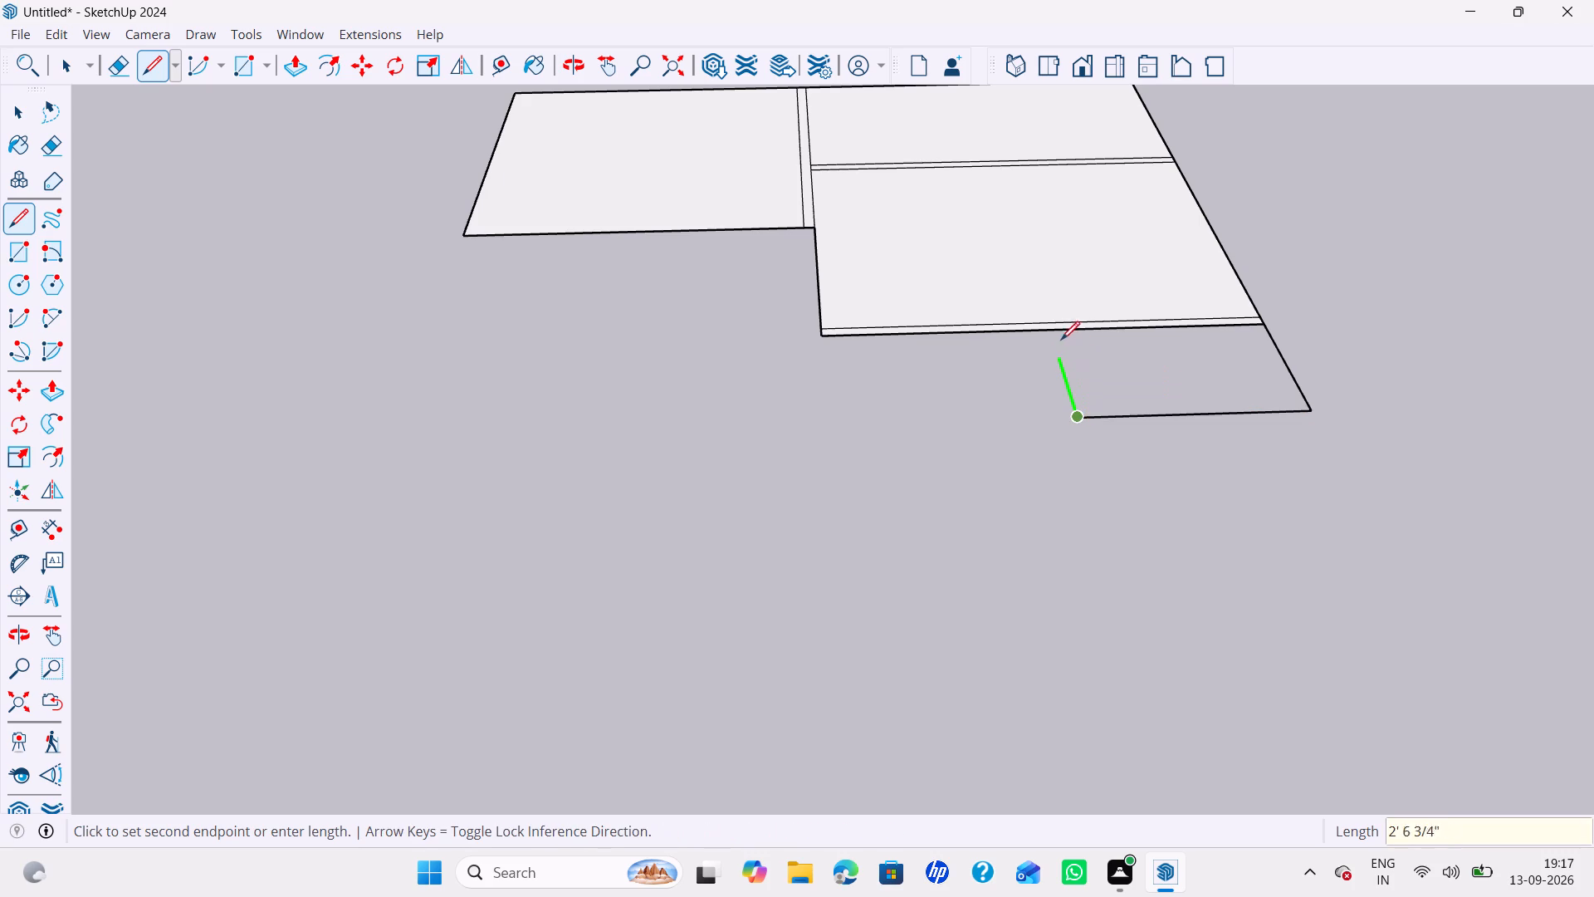
scroll(1046, 331, "down", 1)
scroll(1046, 331, "up", 7)
left_click(1044, 341)
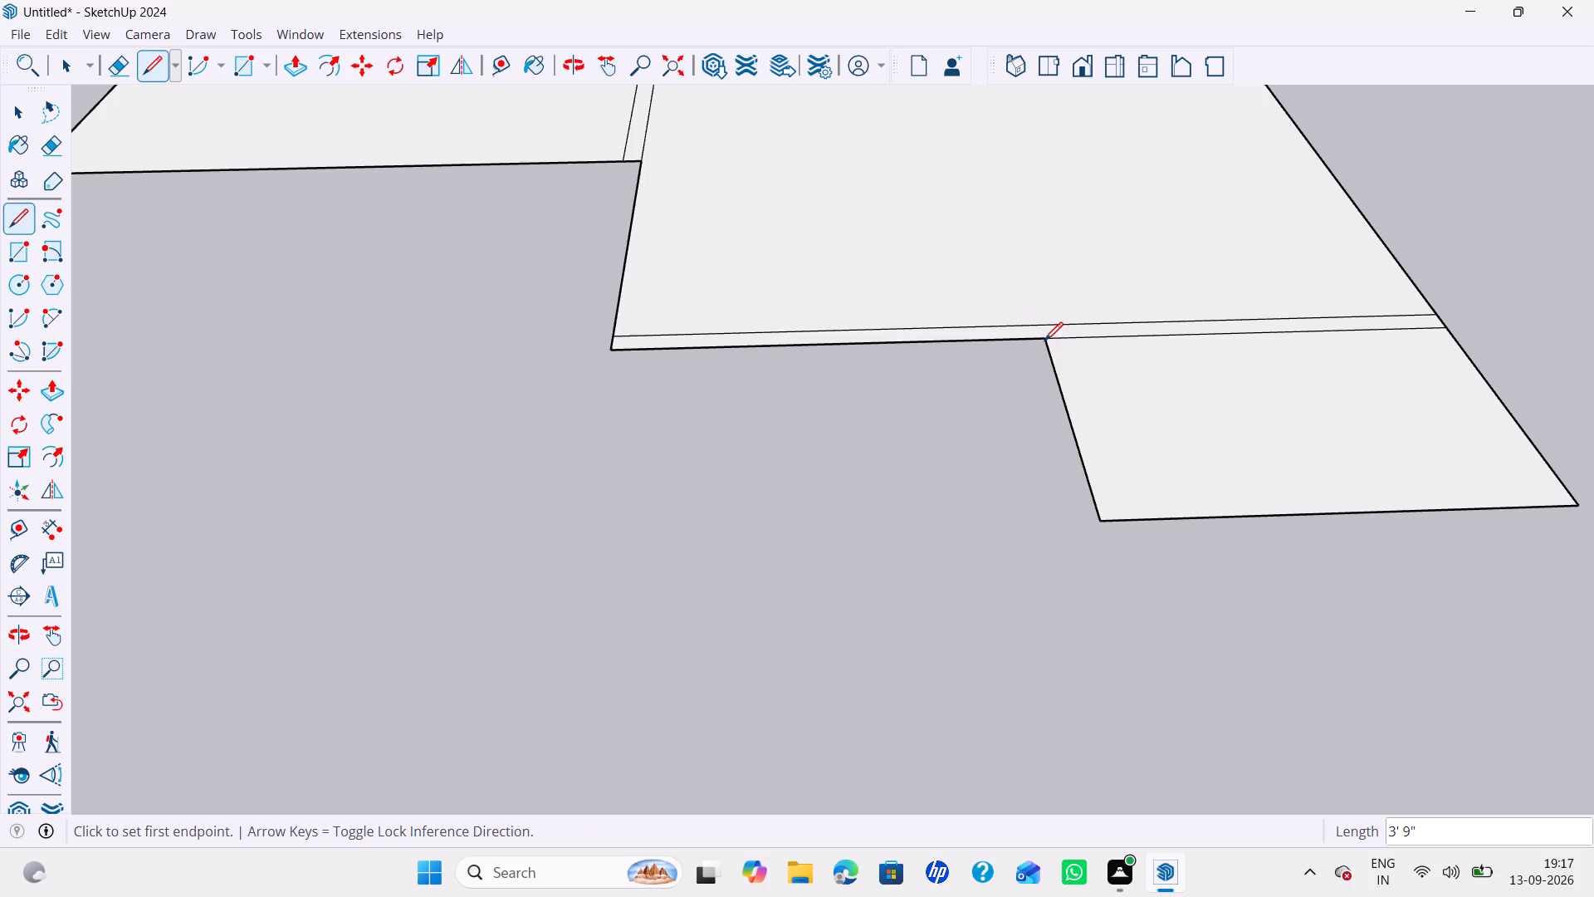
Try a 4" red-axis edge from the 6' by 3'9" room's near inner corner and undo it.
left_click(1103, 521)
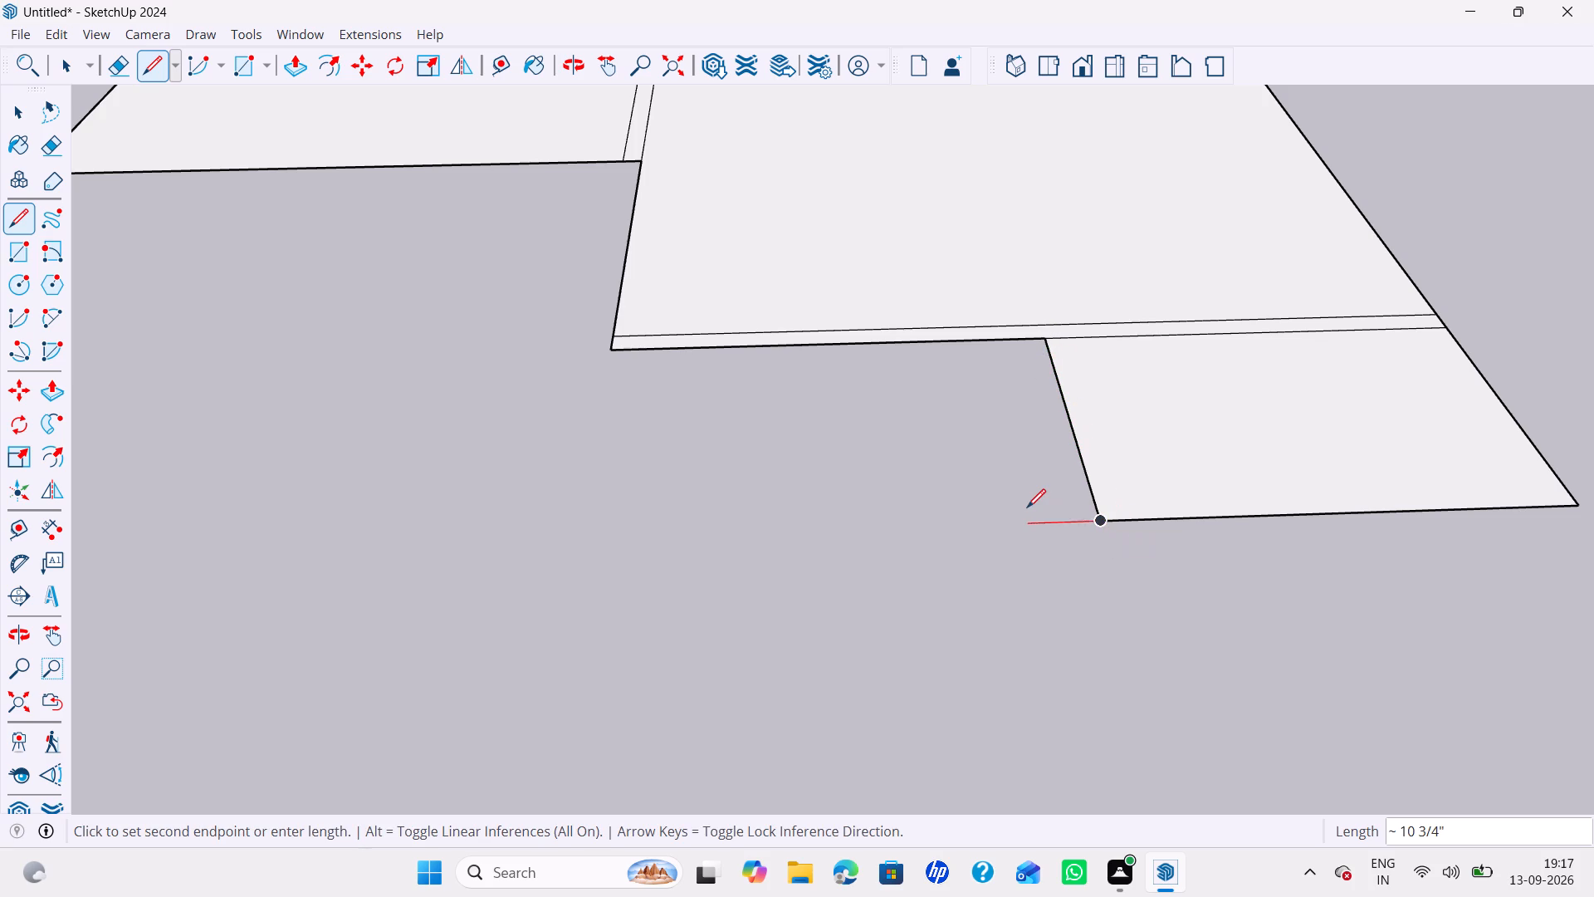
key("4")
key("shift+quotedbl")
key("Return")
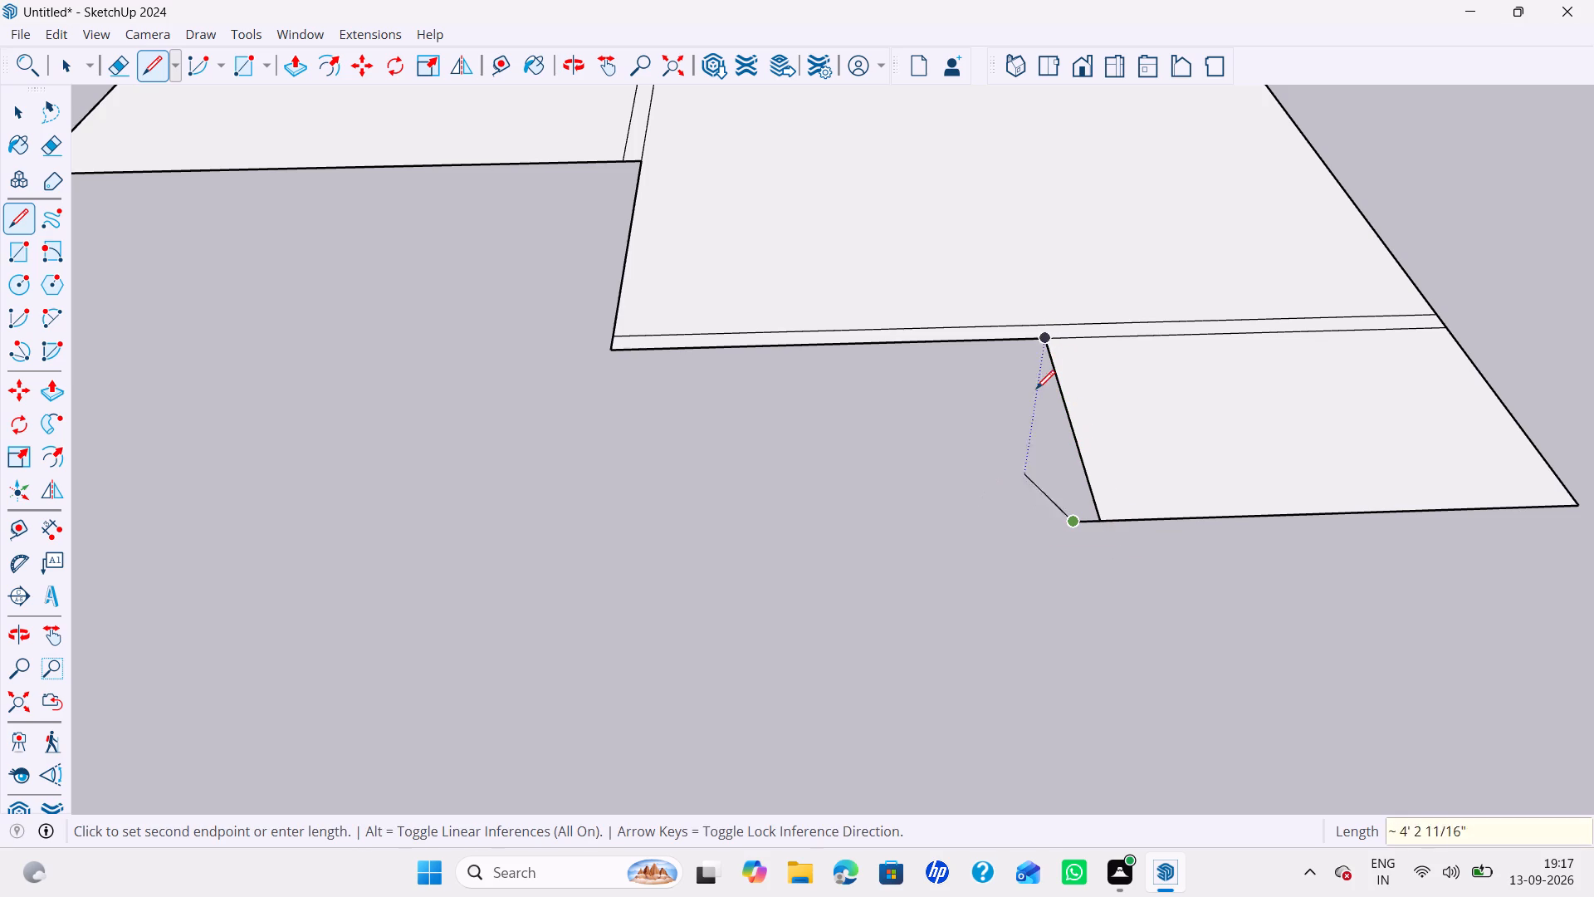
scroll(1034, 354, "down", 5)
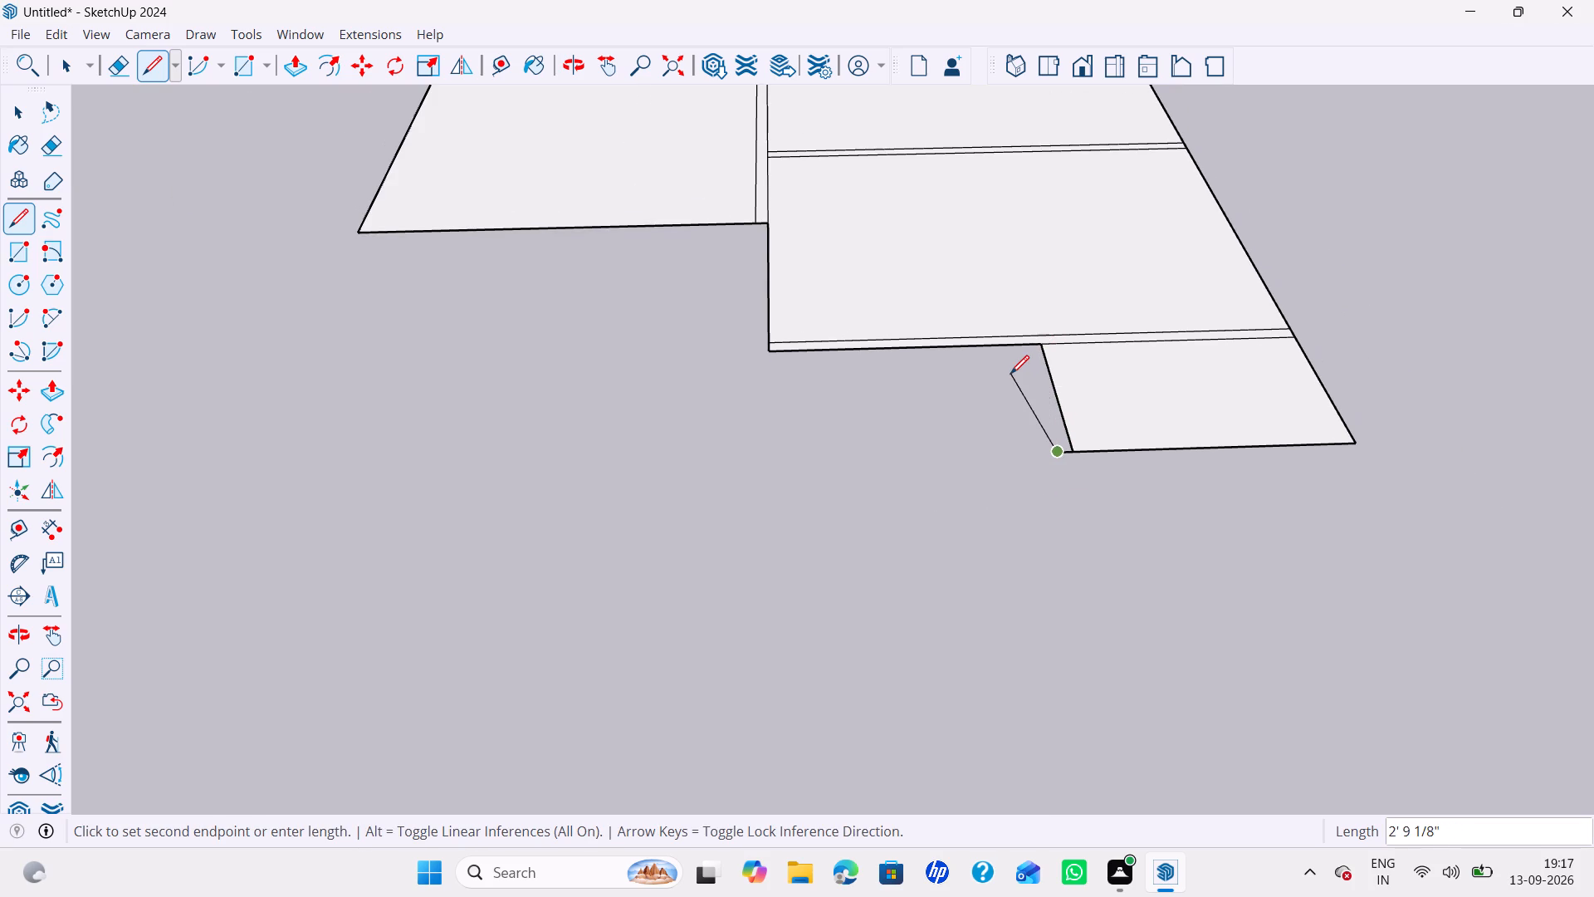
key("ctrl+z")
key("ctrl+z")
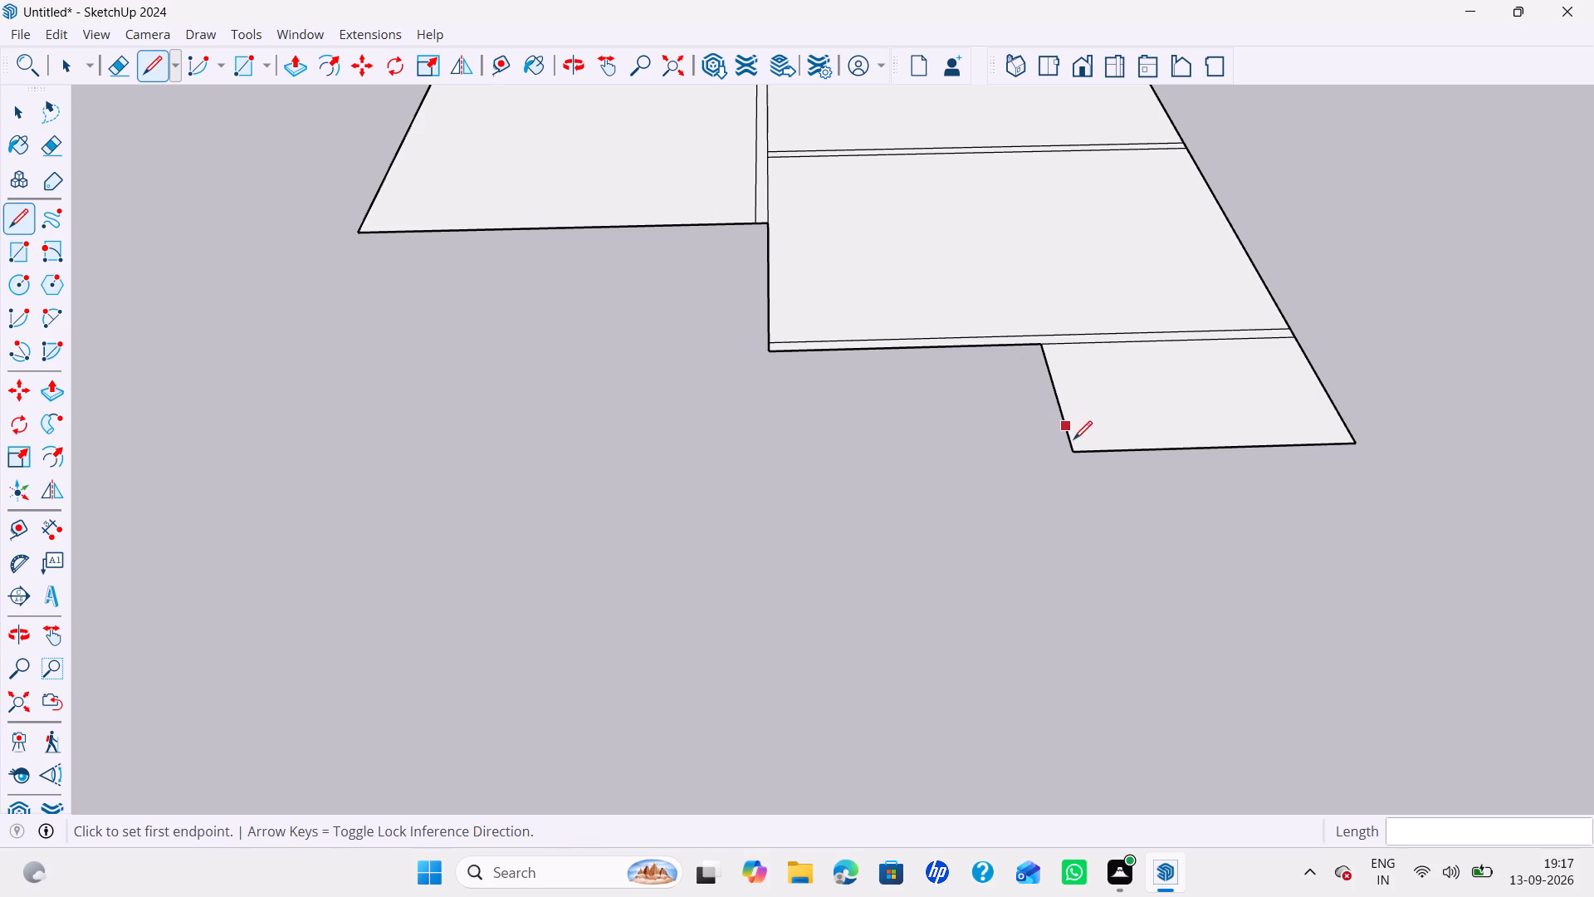
Draw a 4" wide wall strip along the inner 3'9" side of the small room, ending at the 12'4" wall strip.
left_click(1078, 451)
type("4\"")
key("Return")
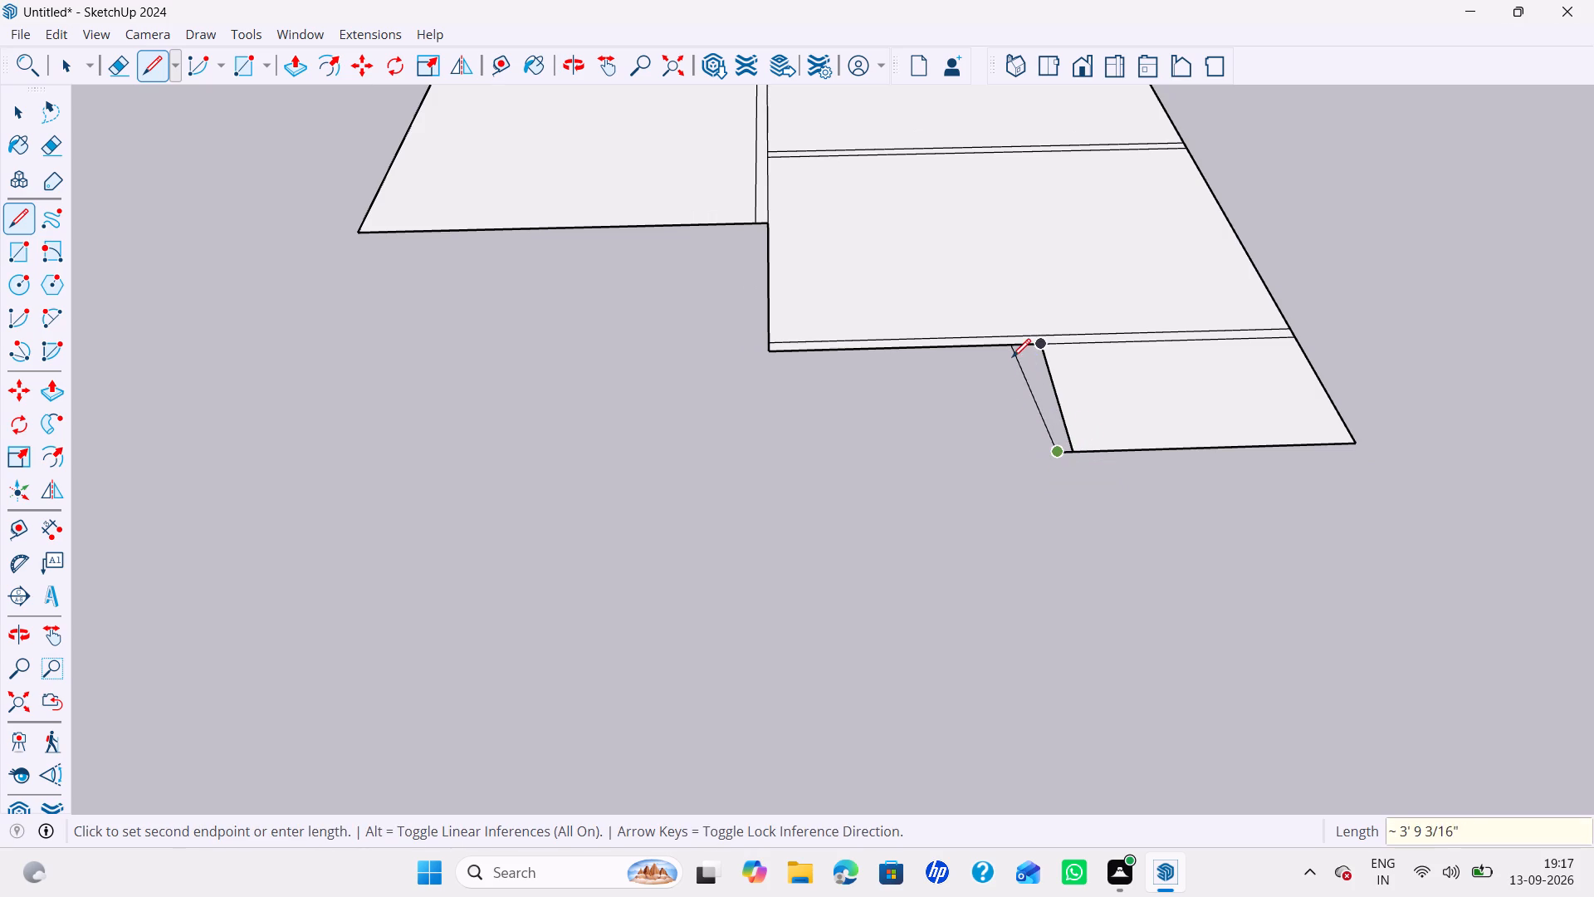
left_click(1027, 346)
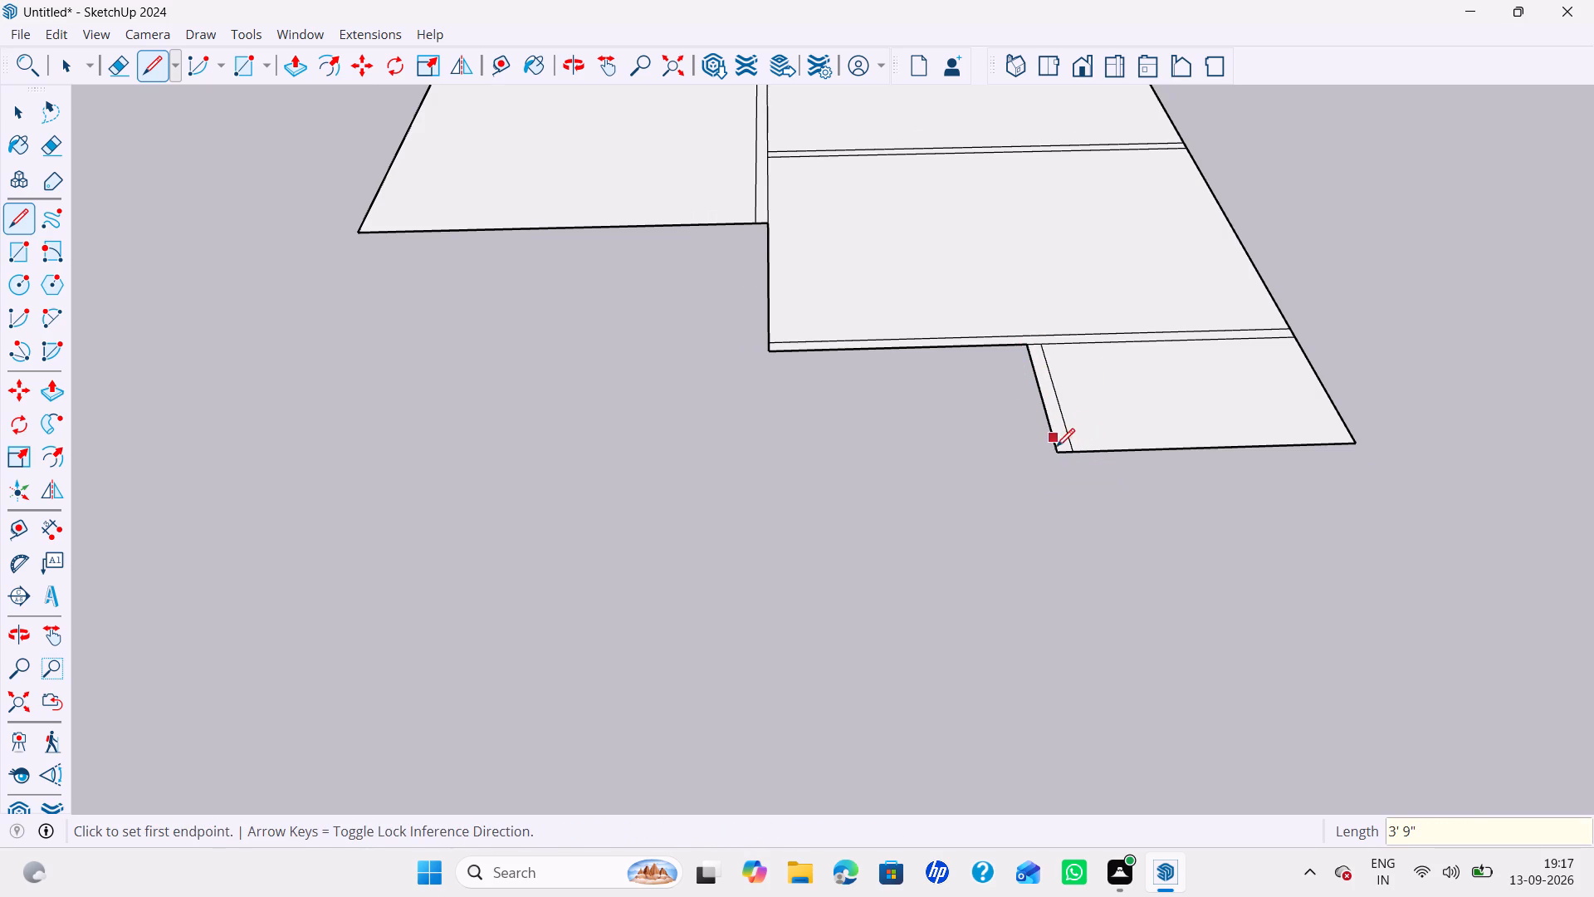
Draw a second 6' by 3'9" room beside the short wall strip, closing at the 12'4" wall strip's inner end corner.
left_click(1059, 451)
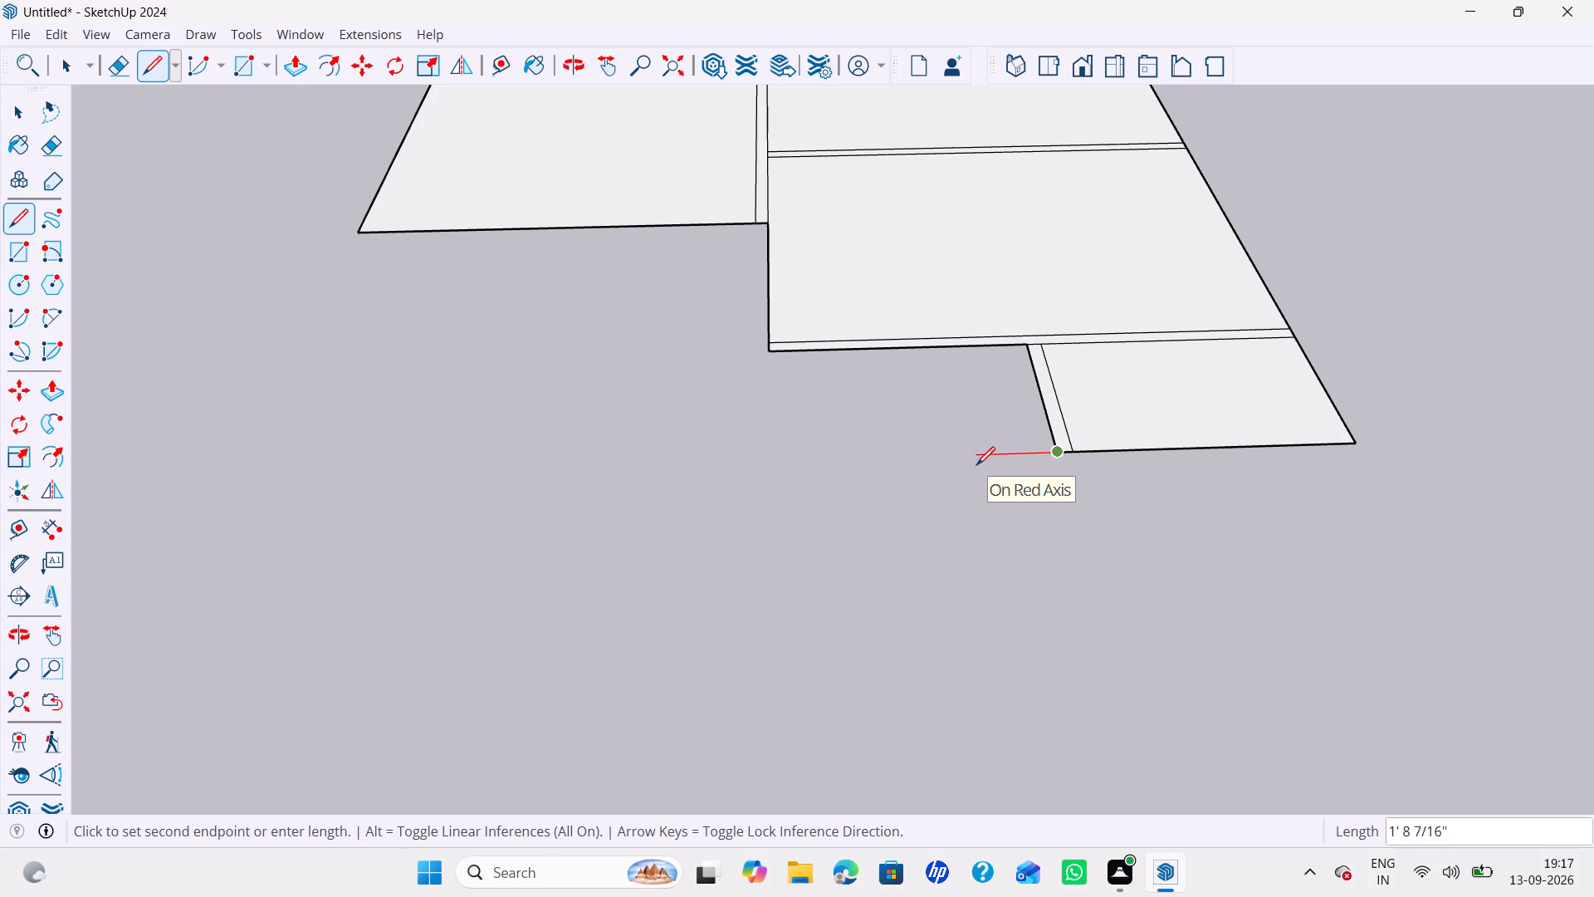
type("6'")
key("Return")
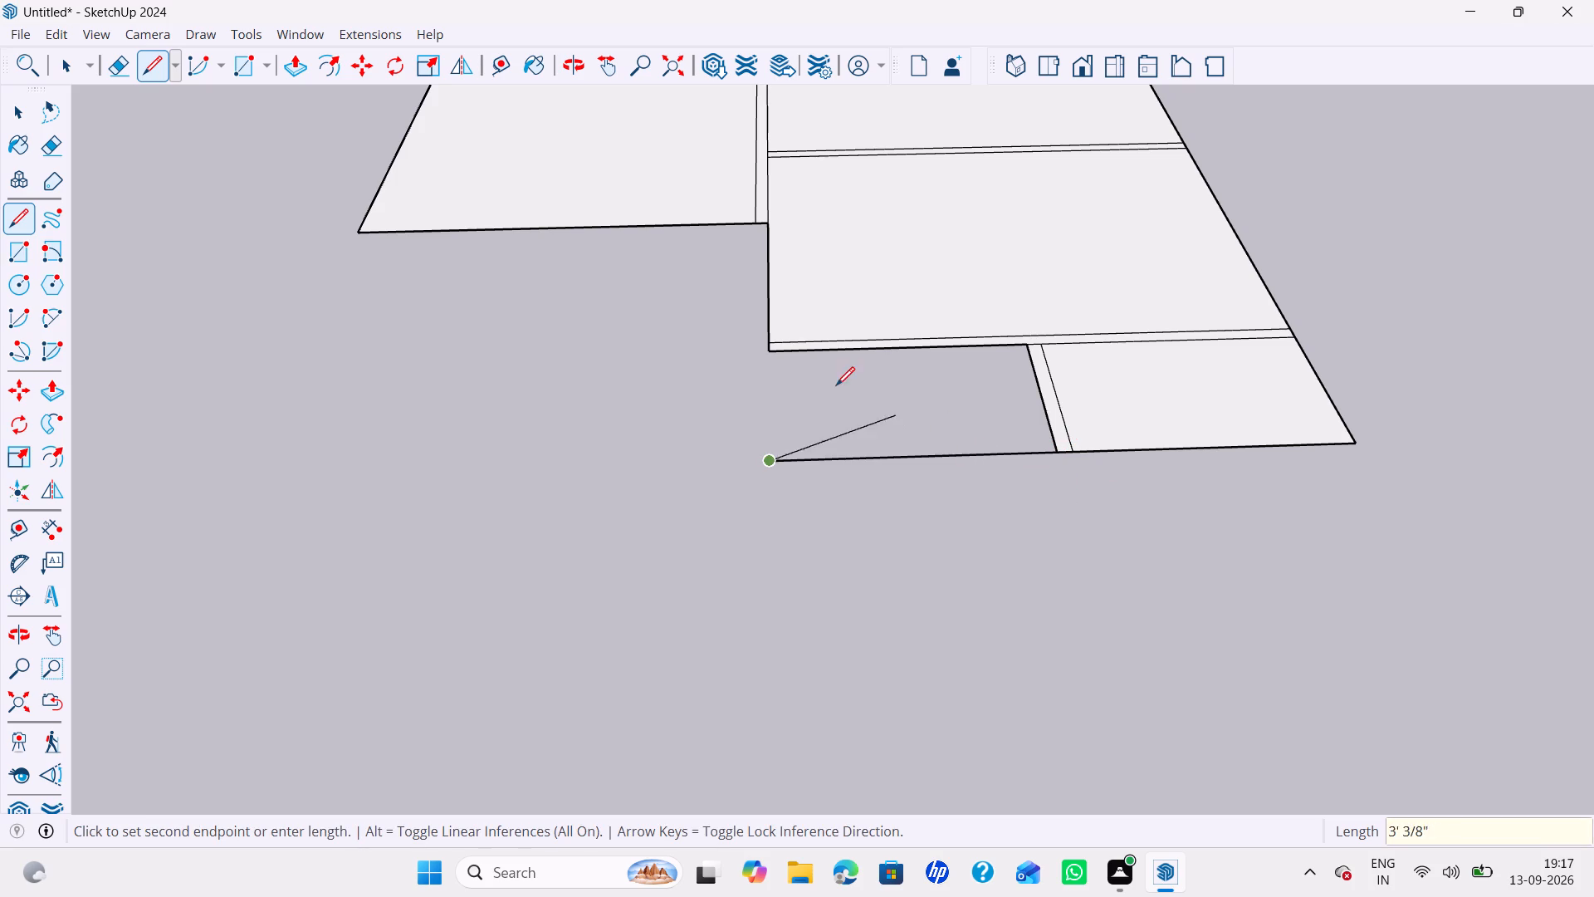
left_click(768, 351)
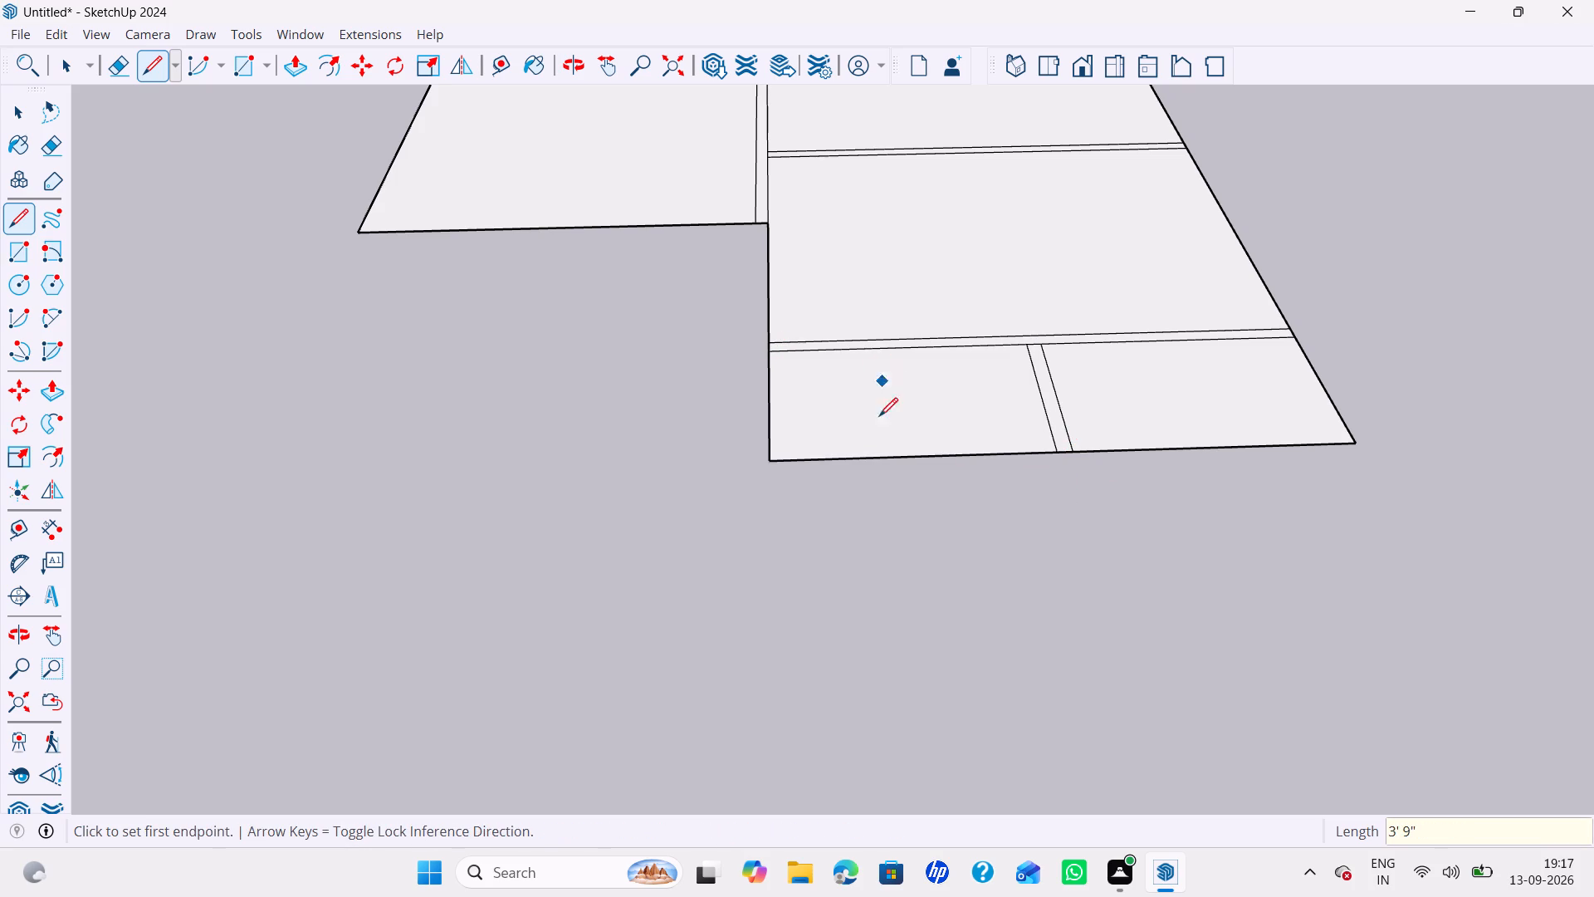
scroll(907, 467, "down", 5)
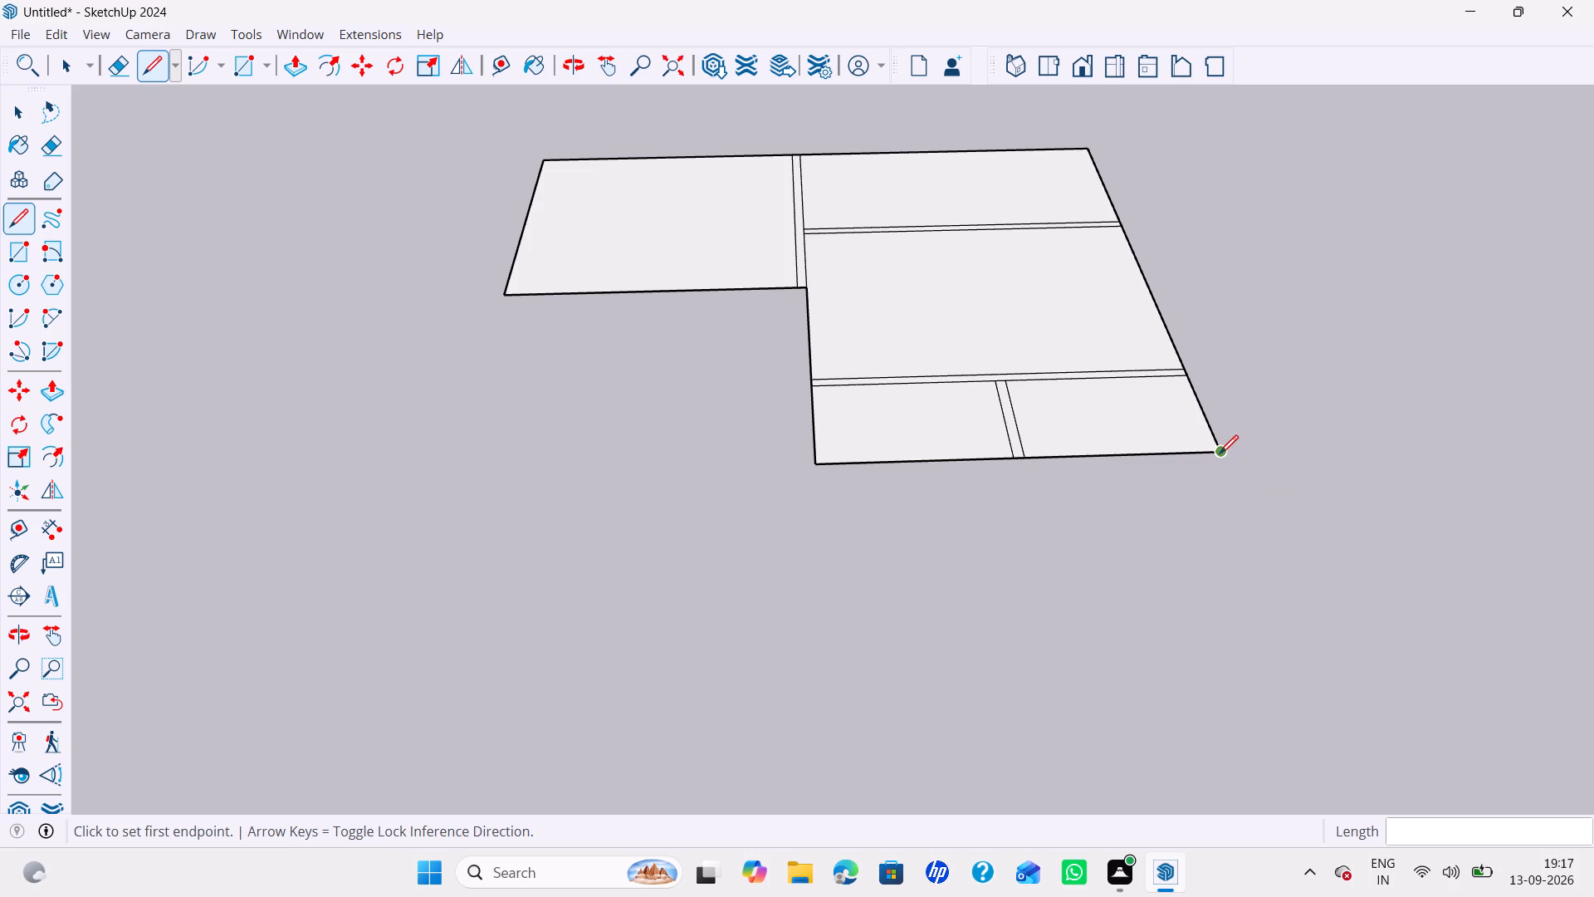
Draw a 4" wide wall strip along the near side of the two 6' by 3'9" rooms, spanning their full width.
left_click(1220, 453)
key("Right")
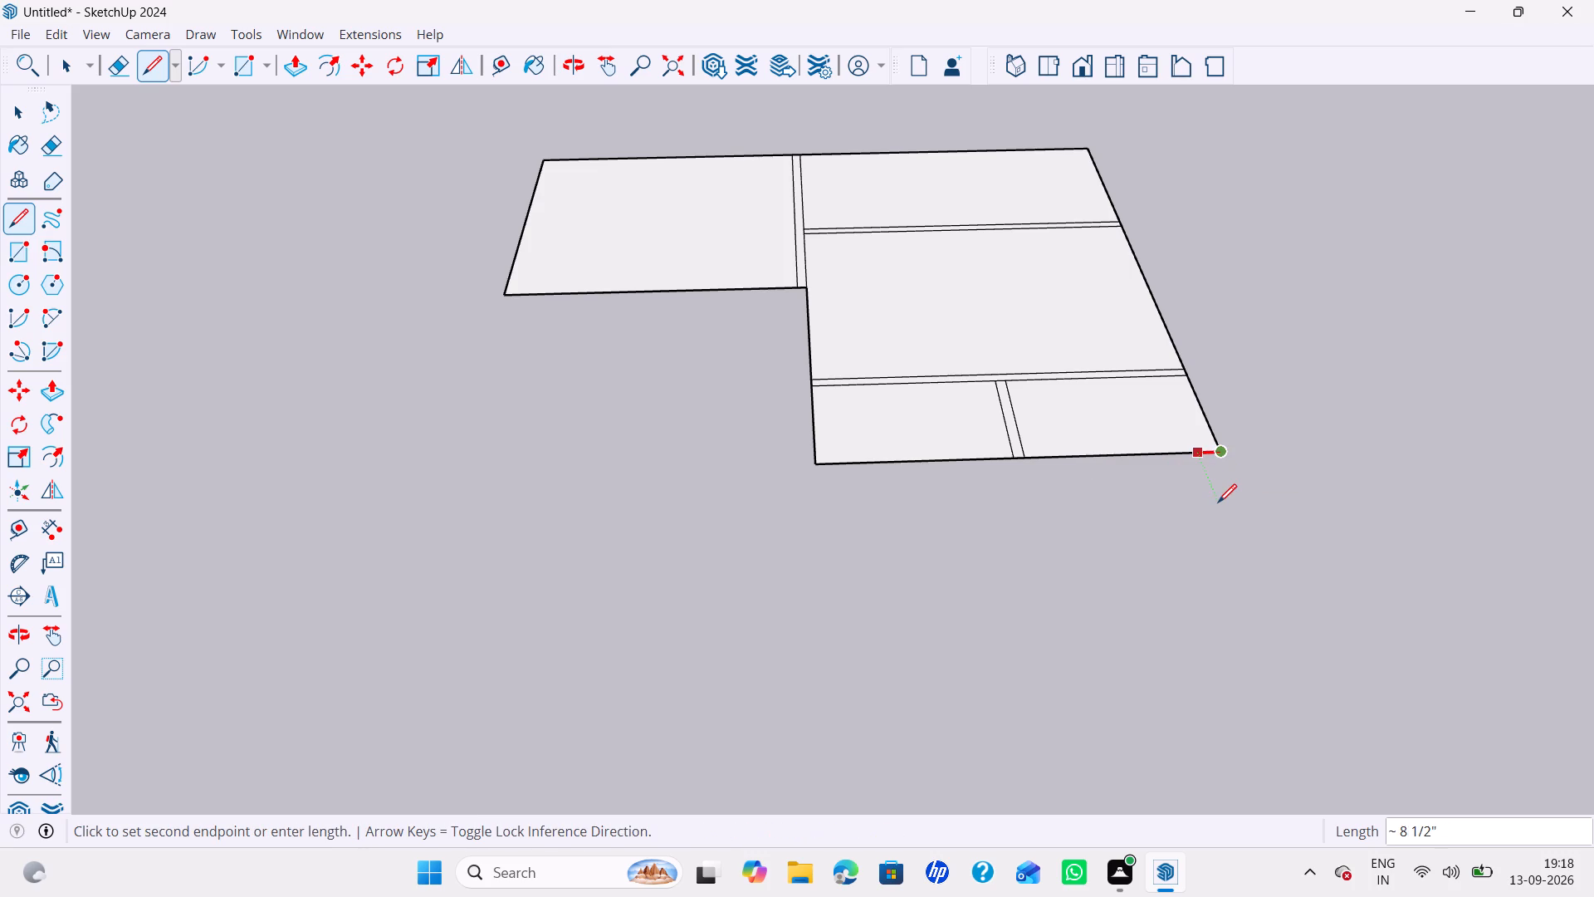
key("Left")
type("4\"")
key("Return")
key("Left")
key("Right")
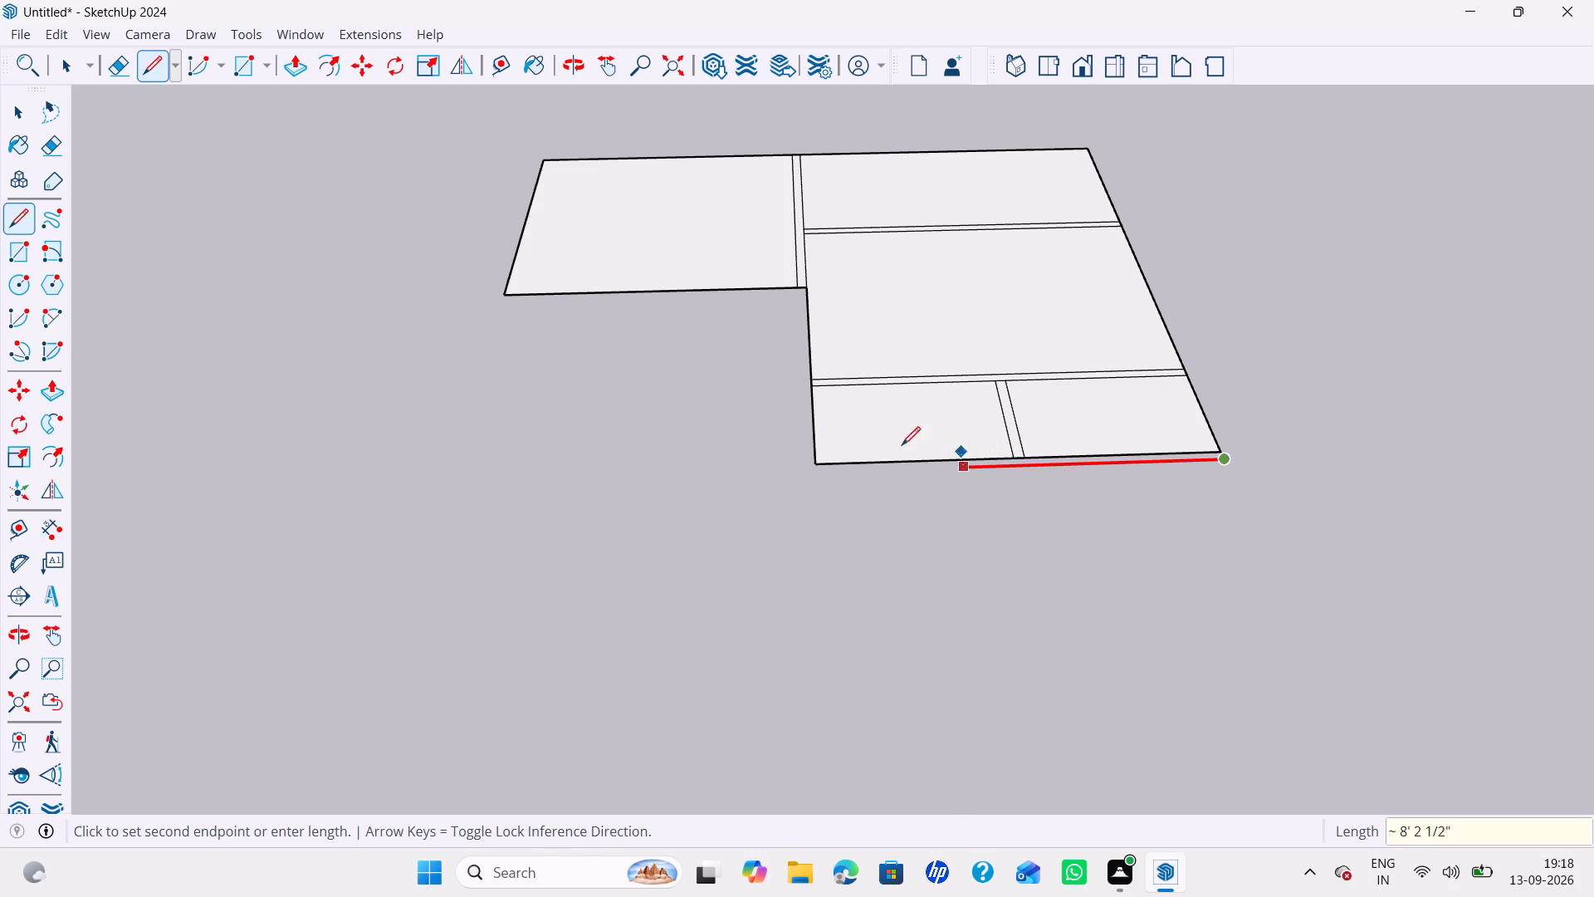
left_click(824, 457)
left_click(822, 459)
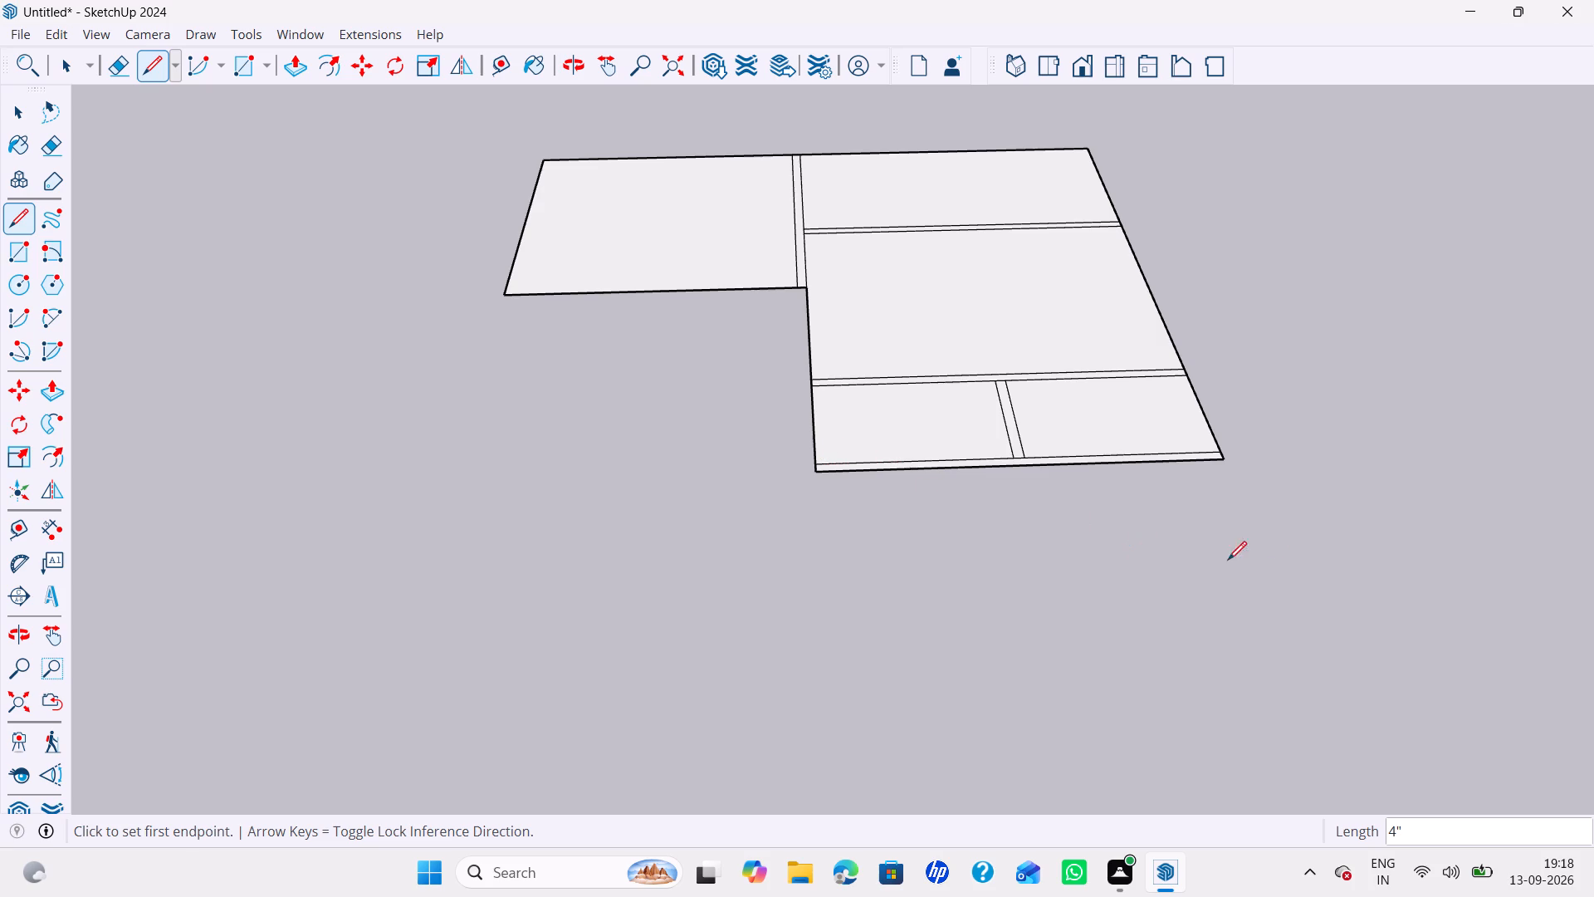
Draw a 10' green-axis edge from the new strip's outer corner, add a 12'4" red-axis edge, and close the room at the strip's inner corner.
left_click(1225, 455)
key("Left")
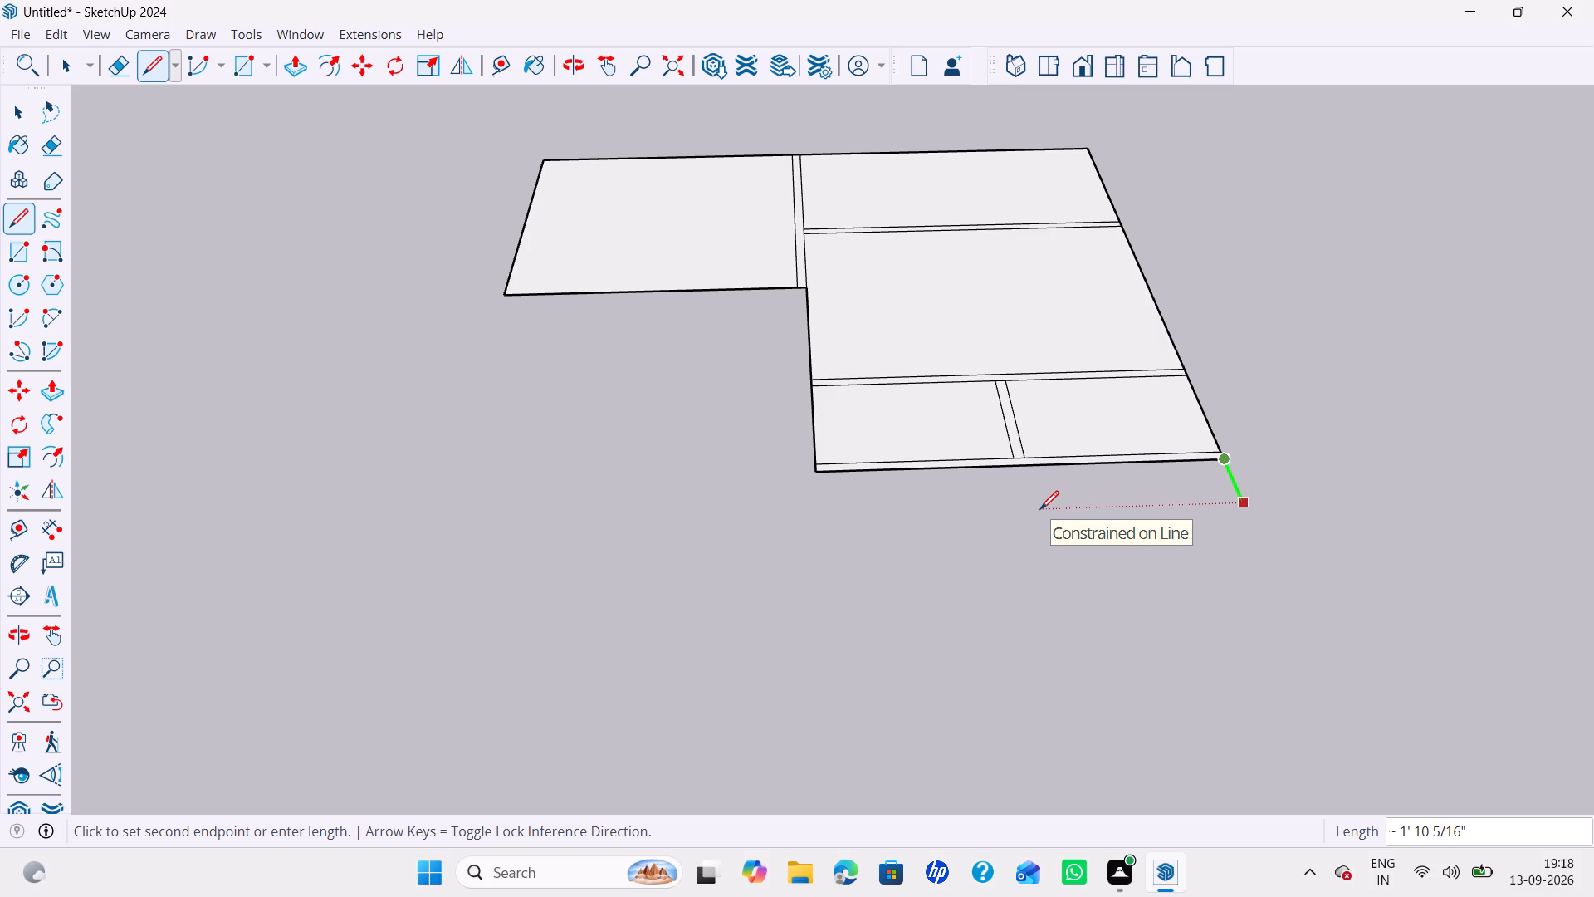
type("10")
key("apostrophe")
key("Return")
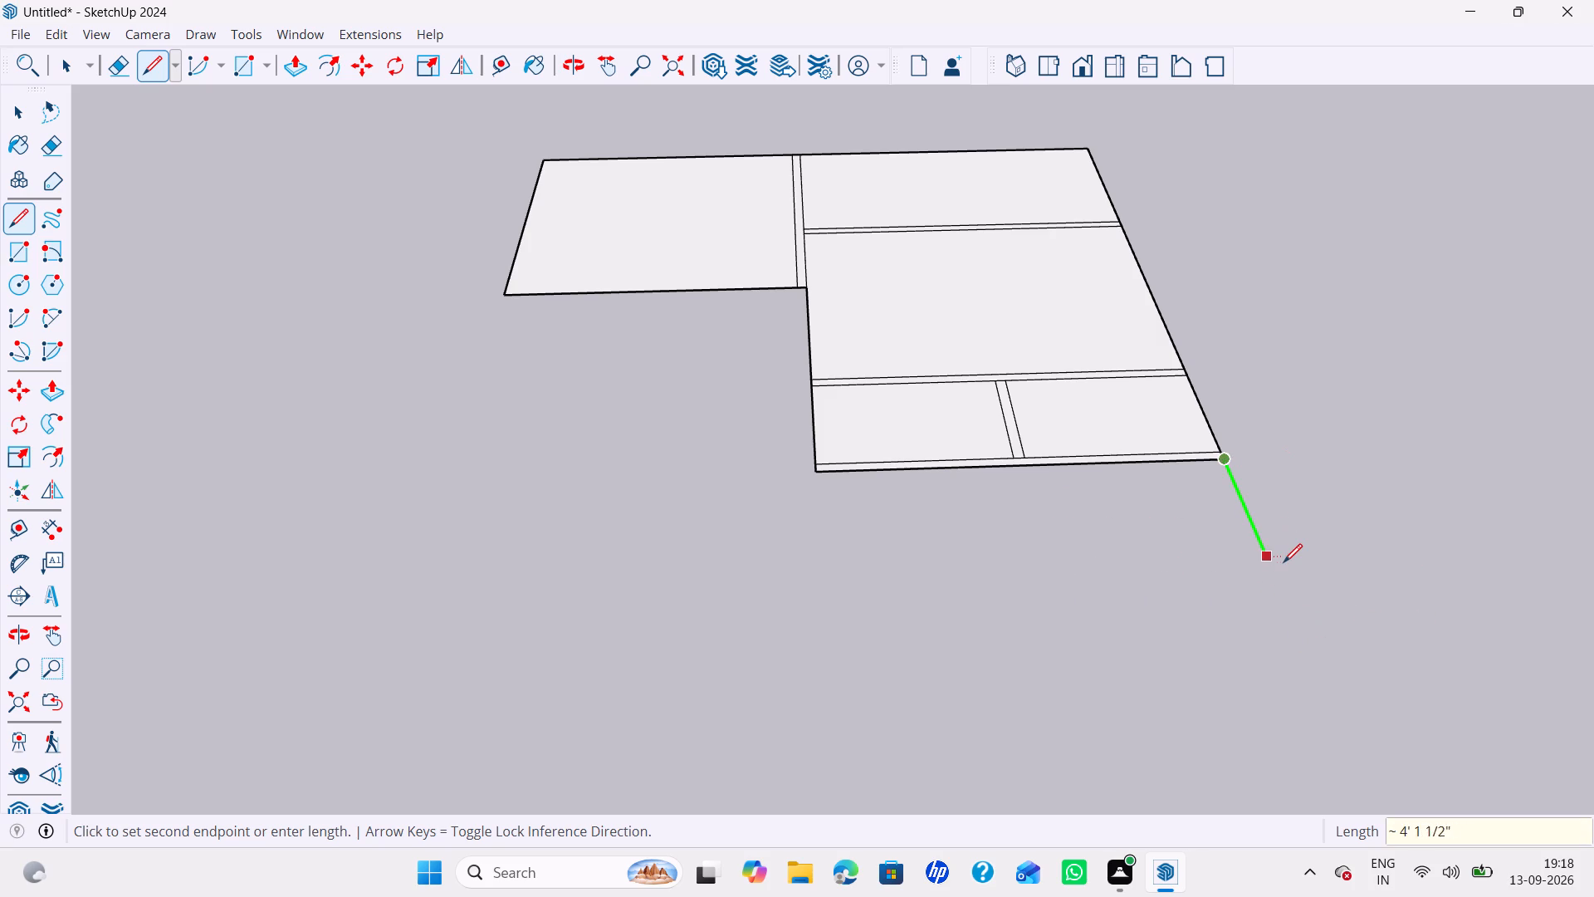
type("10'")
key("Return")
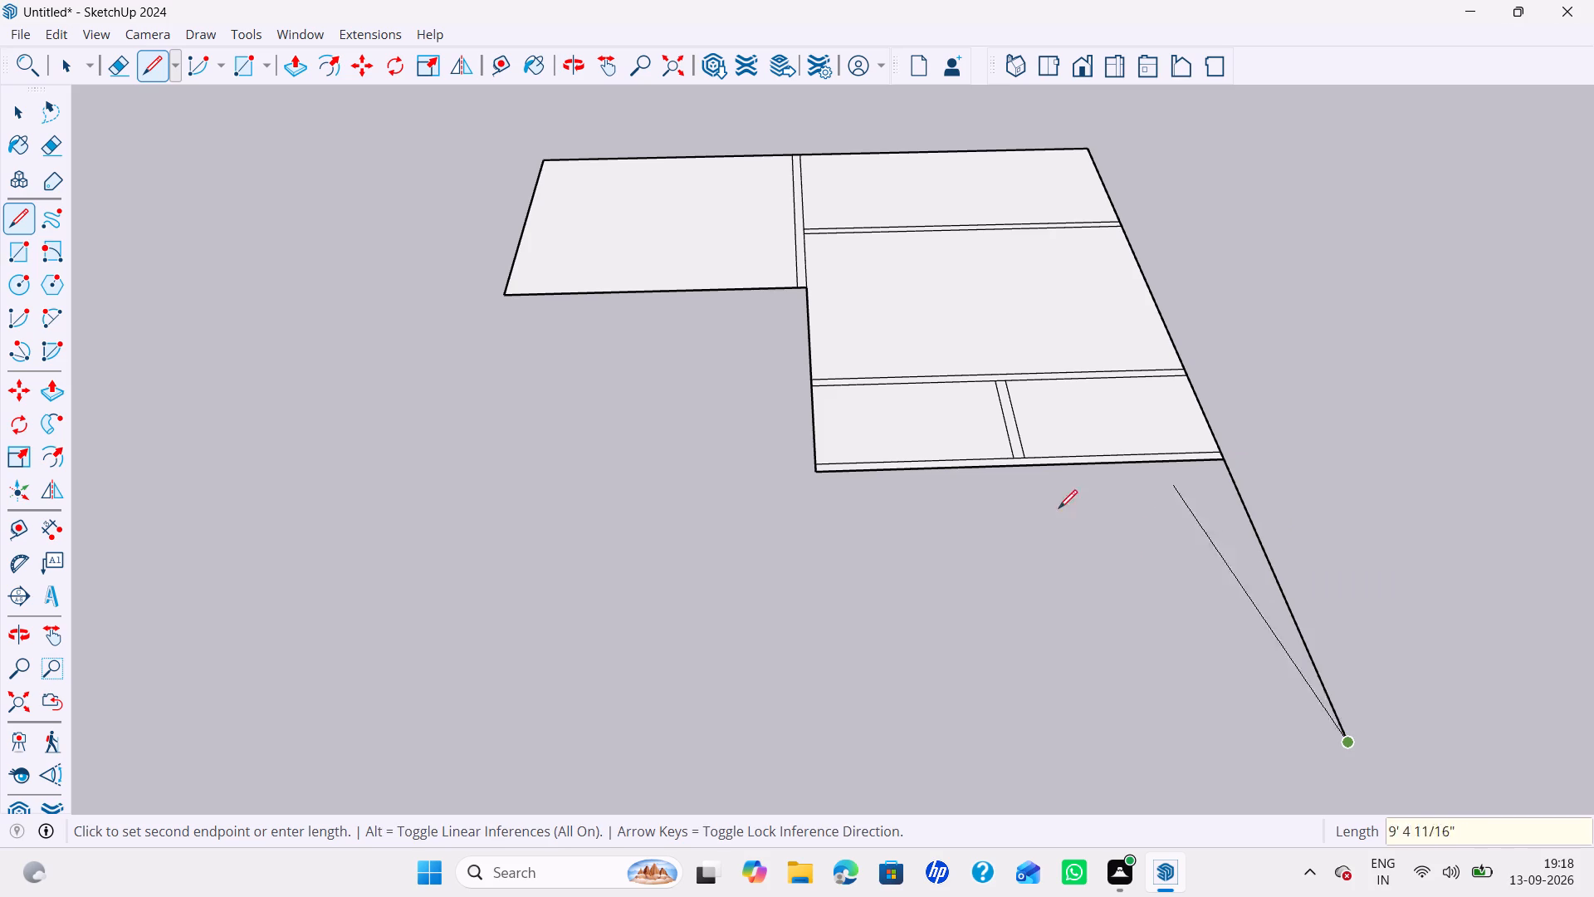
key("Left")
key("Right")
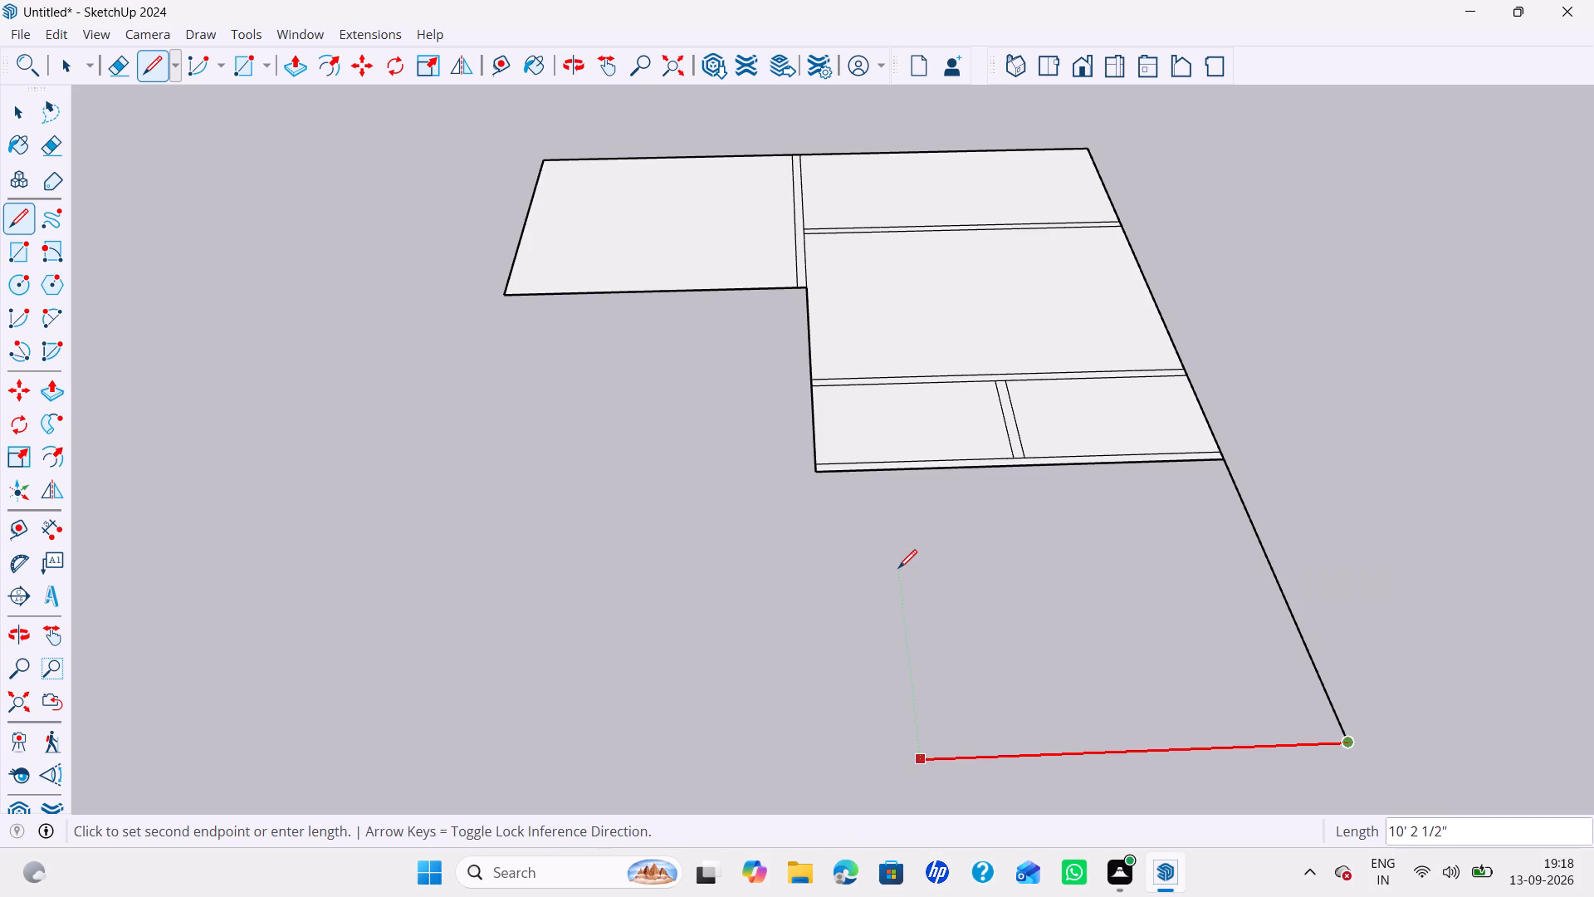
type("12'4")
key("shift+quotedbl")
key("Return")
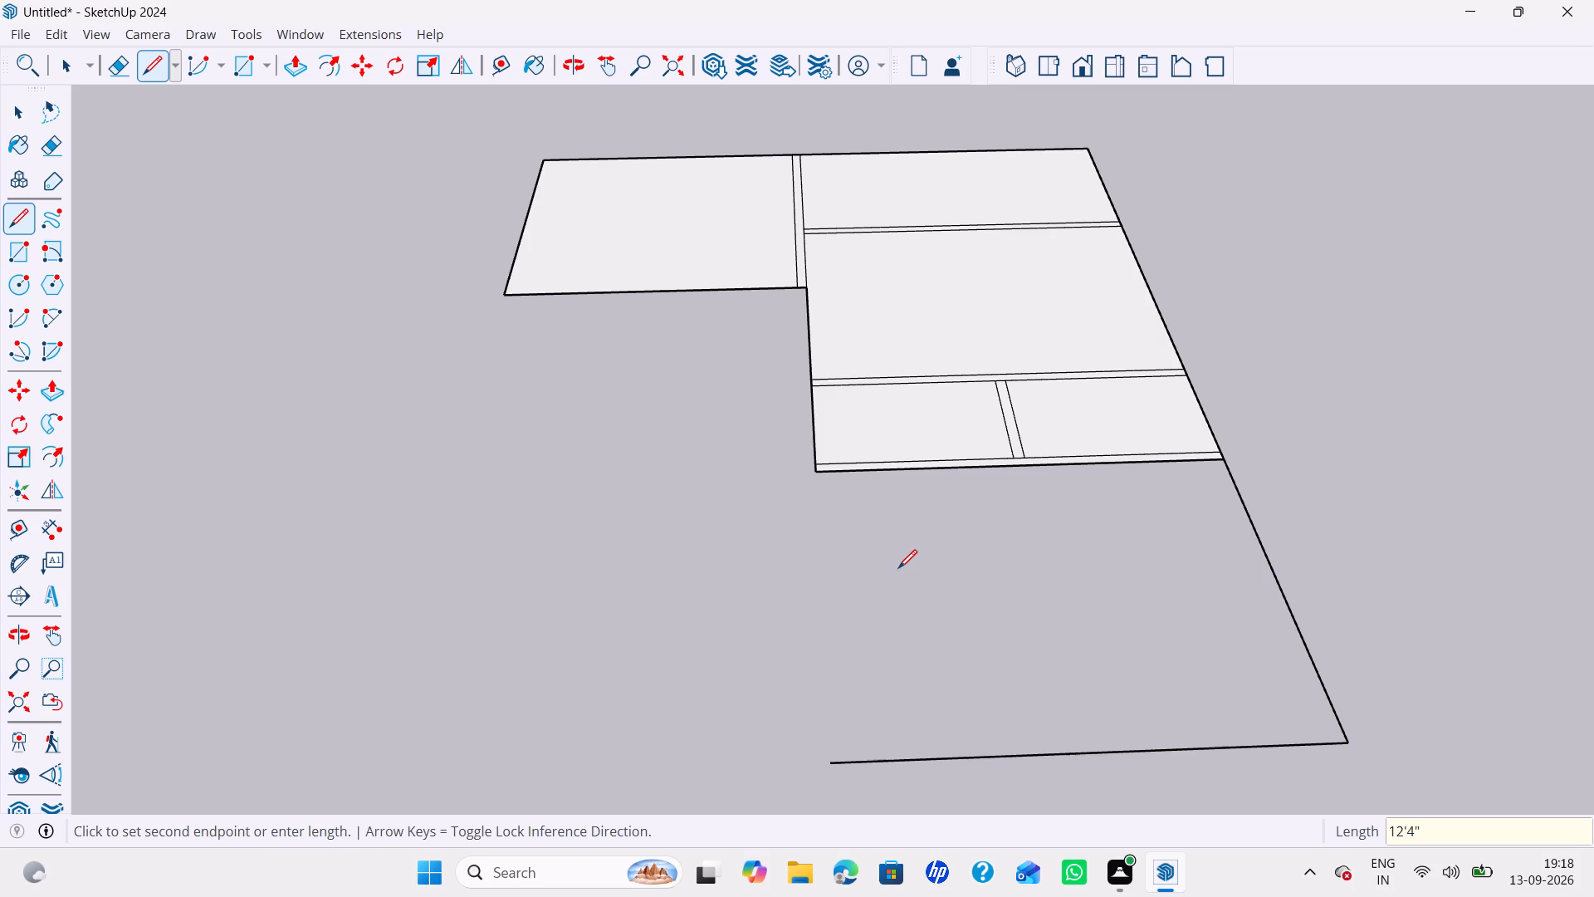
left_click(820, 477)
Draw a 13' green-axis edge from the first room's near outer corner and close it along the red axis at the adjoining rooms' long side.
scroll(829, 512, "up", 1)
scroll(882, 534, "down", 6)
scroll(1018, 640, "down", 2)
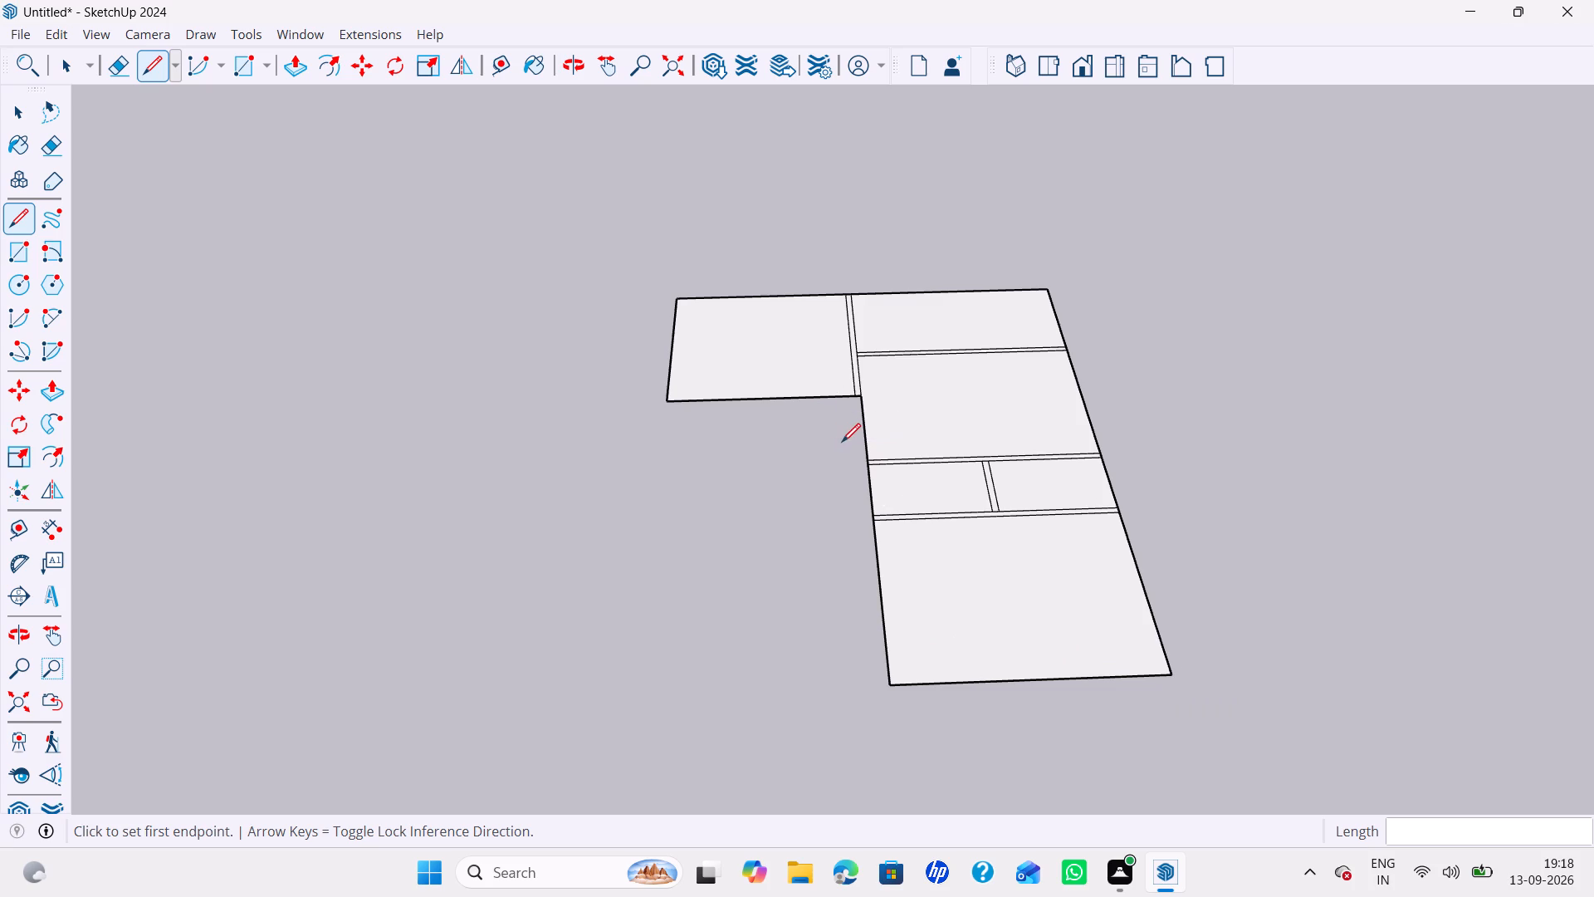
middle_click_drag(799, 449, 795, 476)
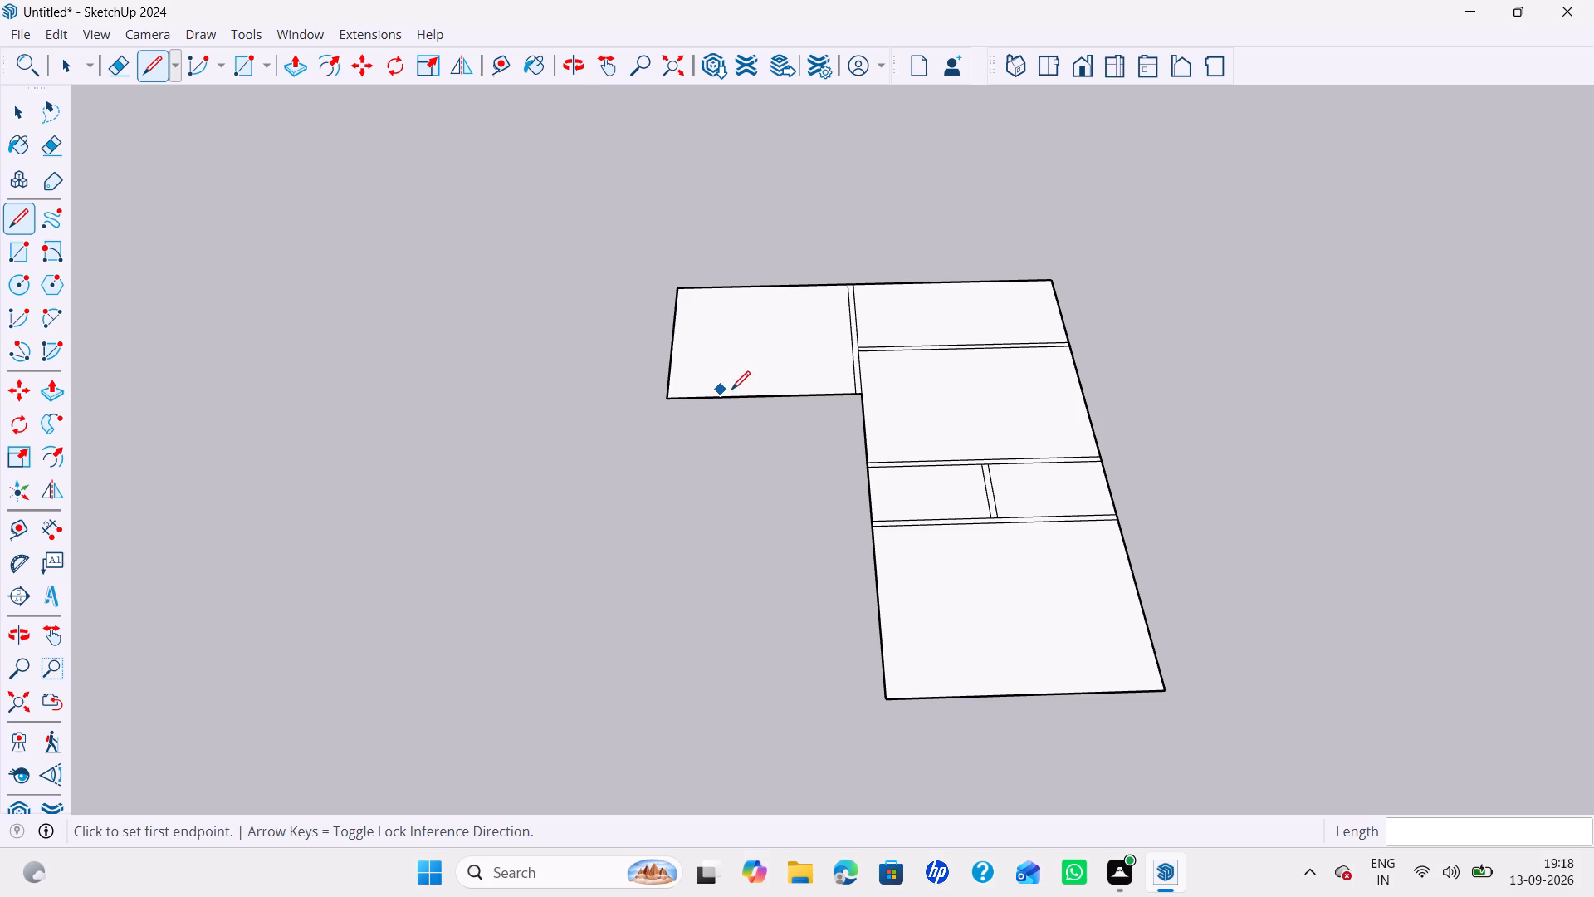
middle_click_drag(731, 390, 707, 607)
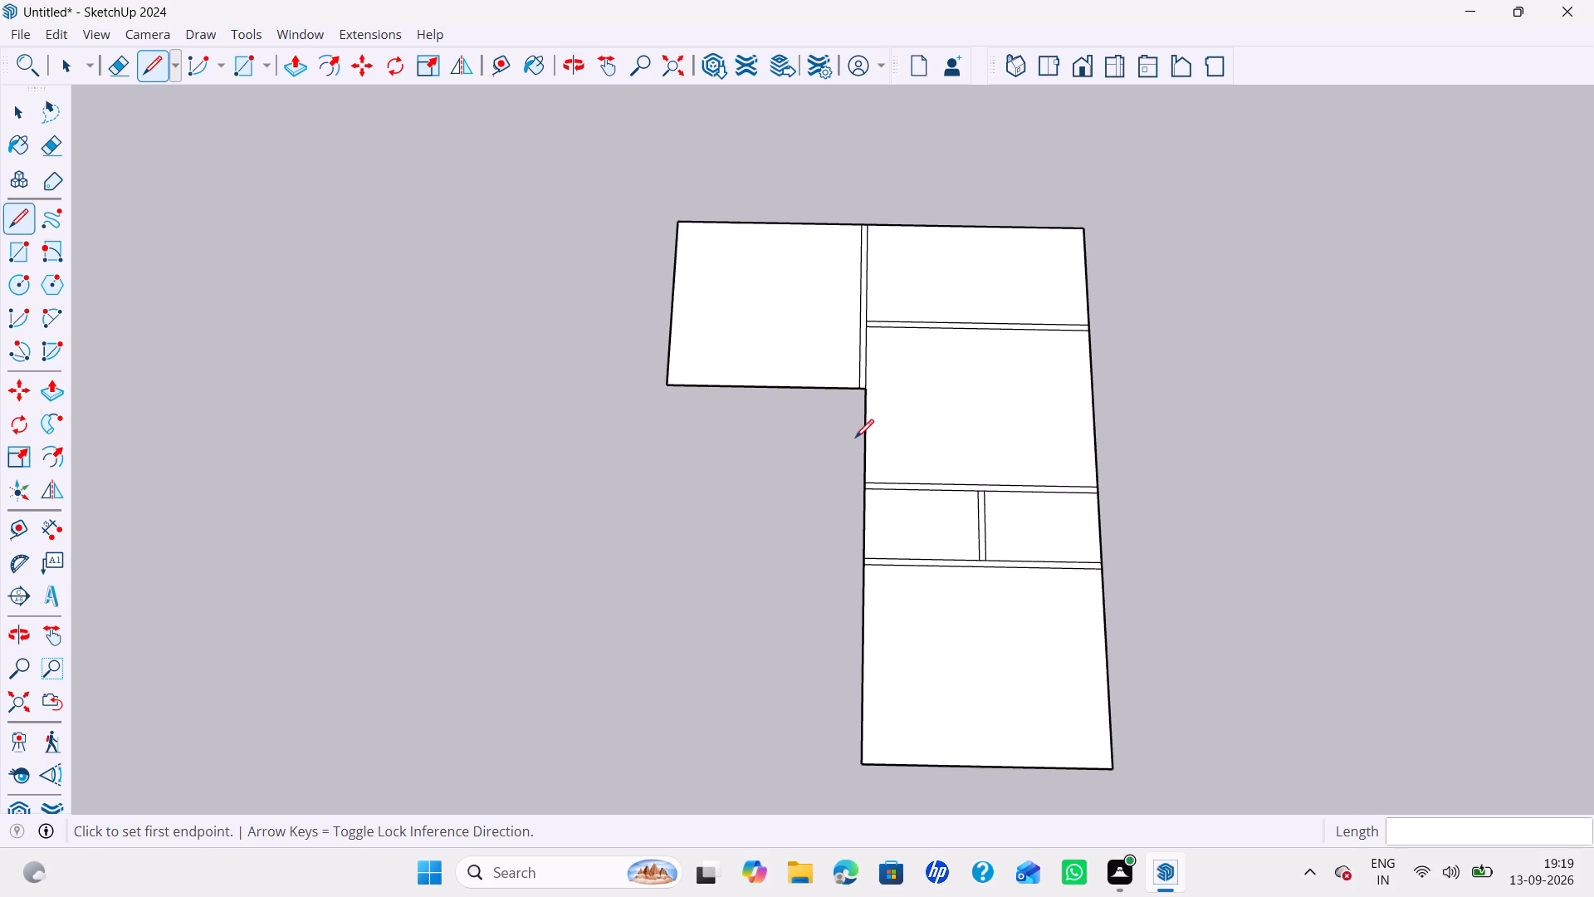
left_click(670, 390)
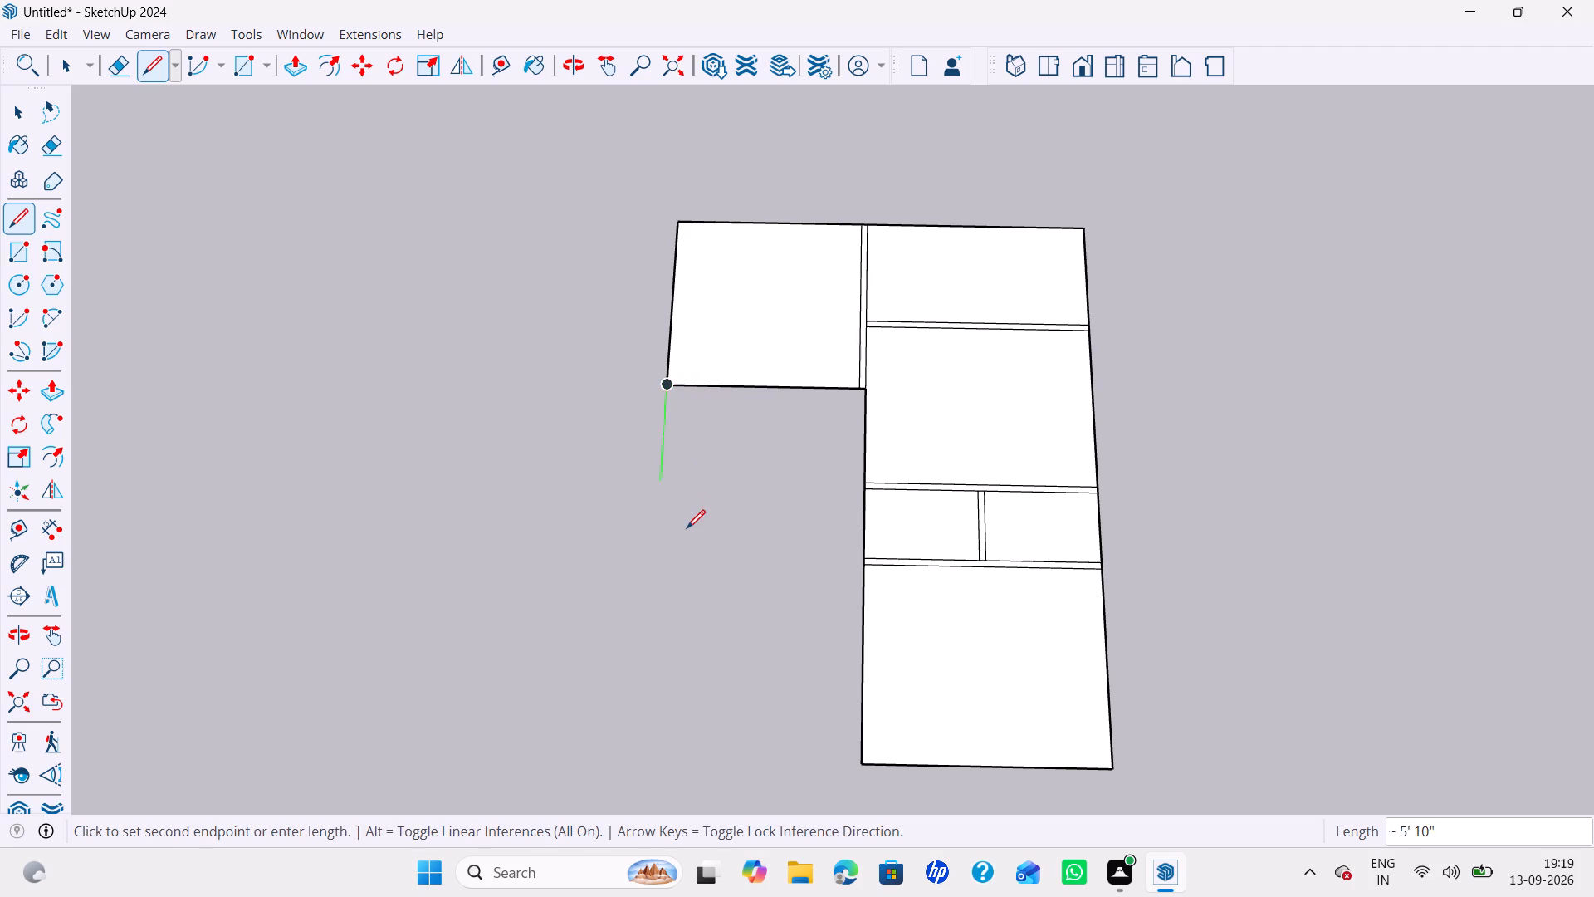
key("Left")
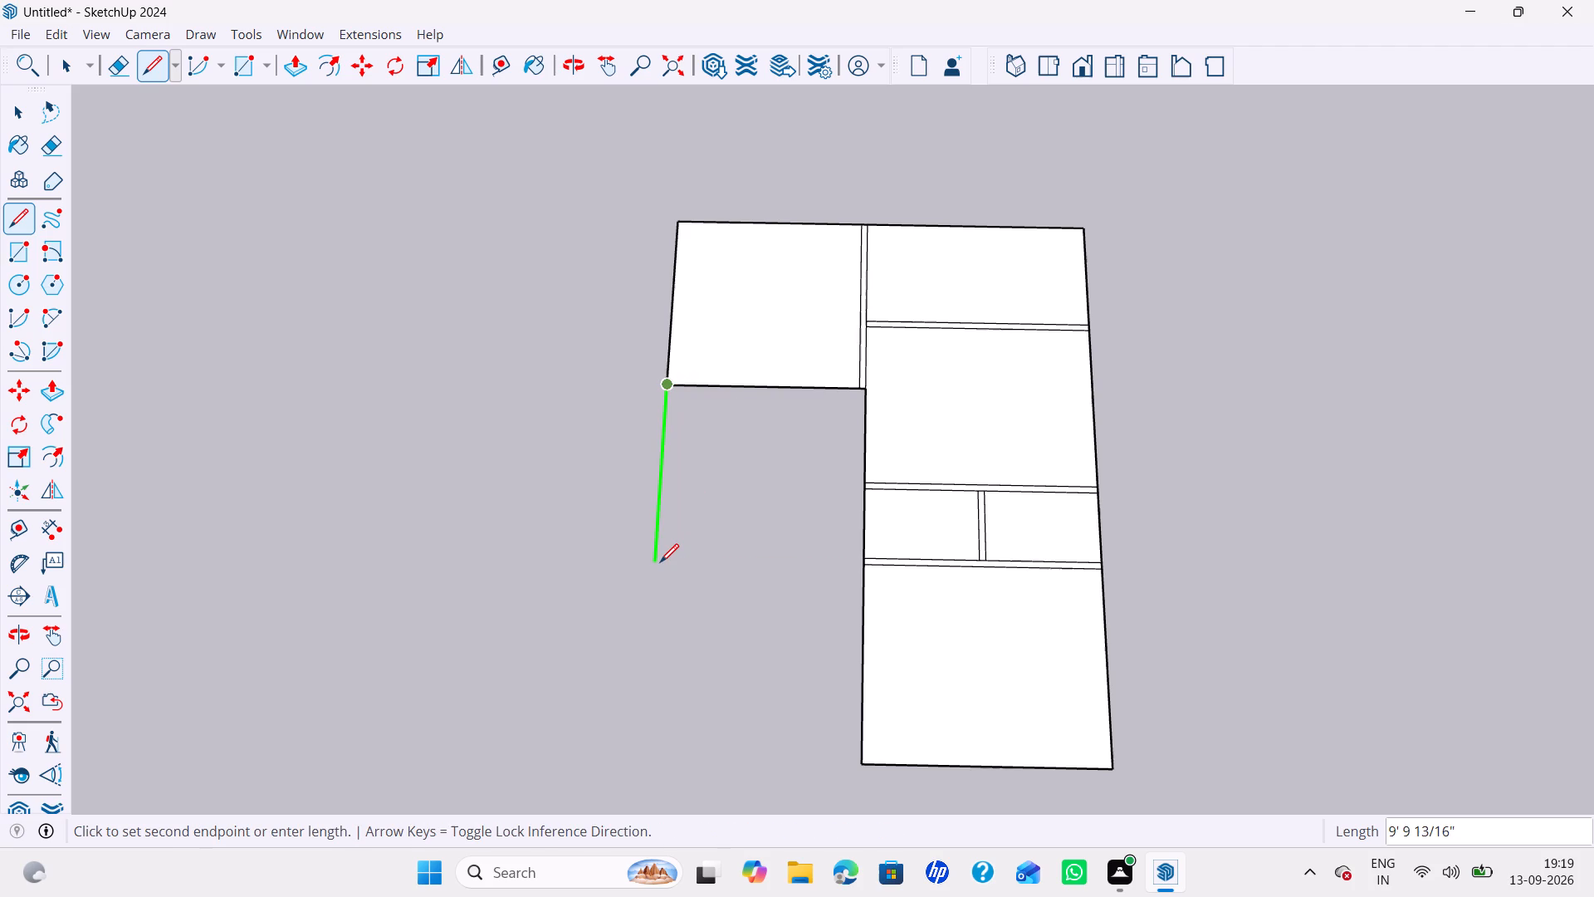
type("13'")
key("Return")
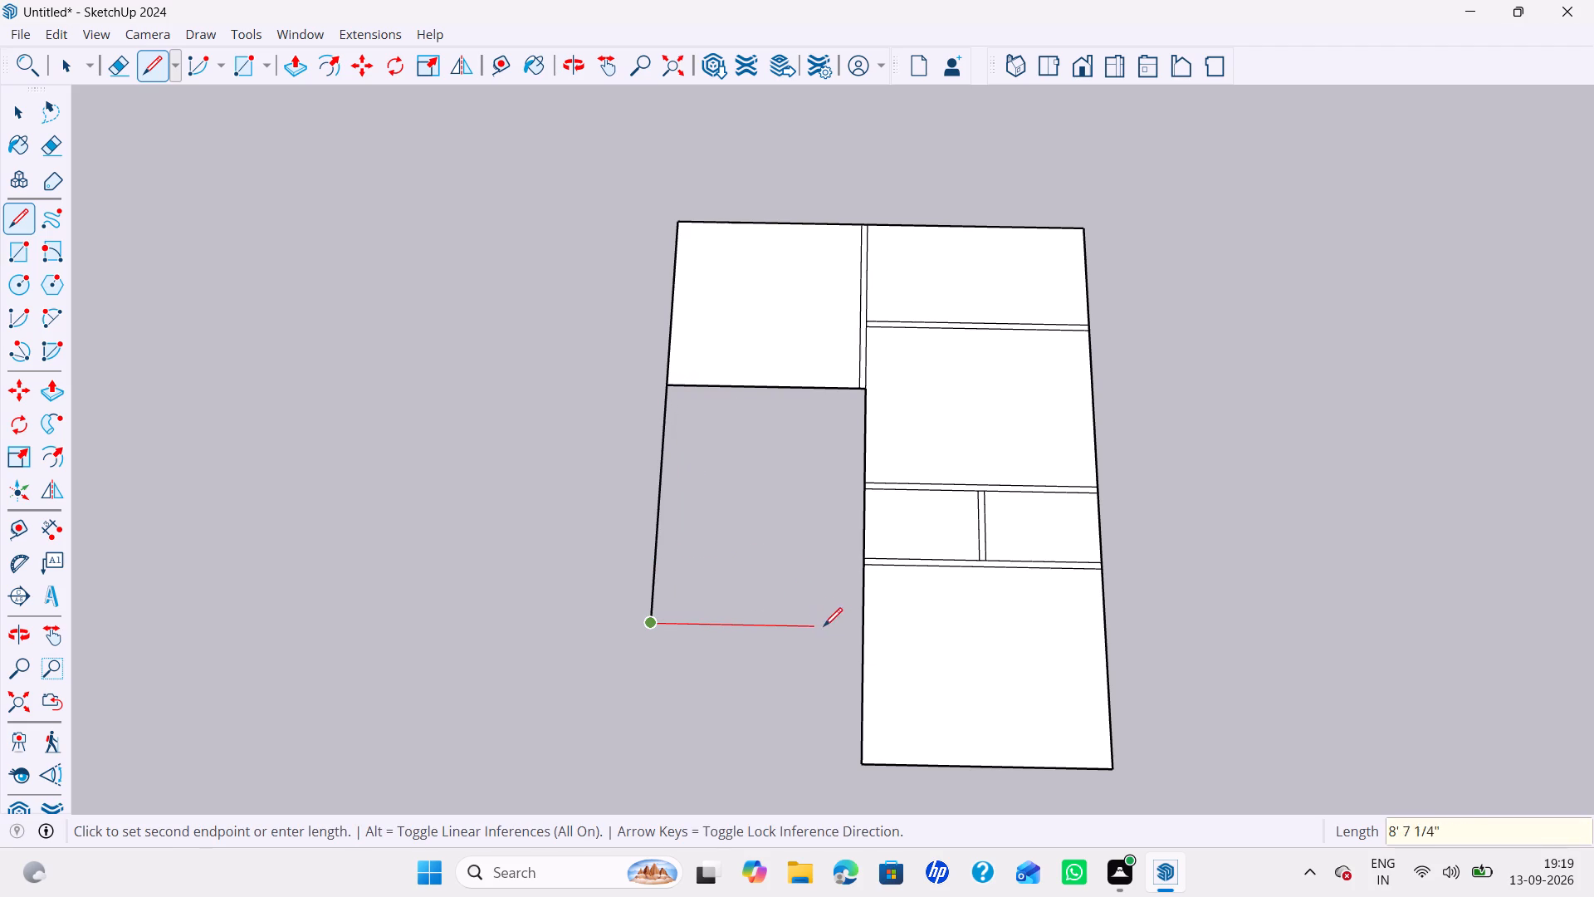
left_click(864, 629)
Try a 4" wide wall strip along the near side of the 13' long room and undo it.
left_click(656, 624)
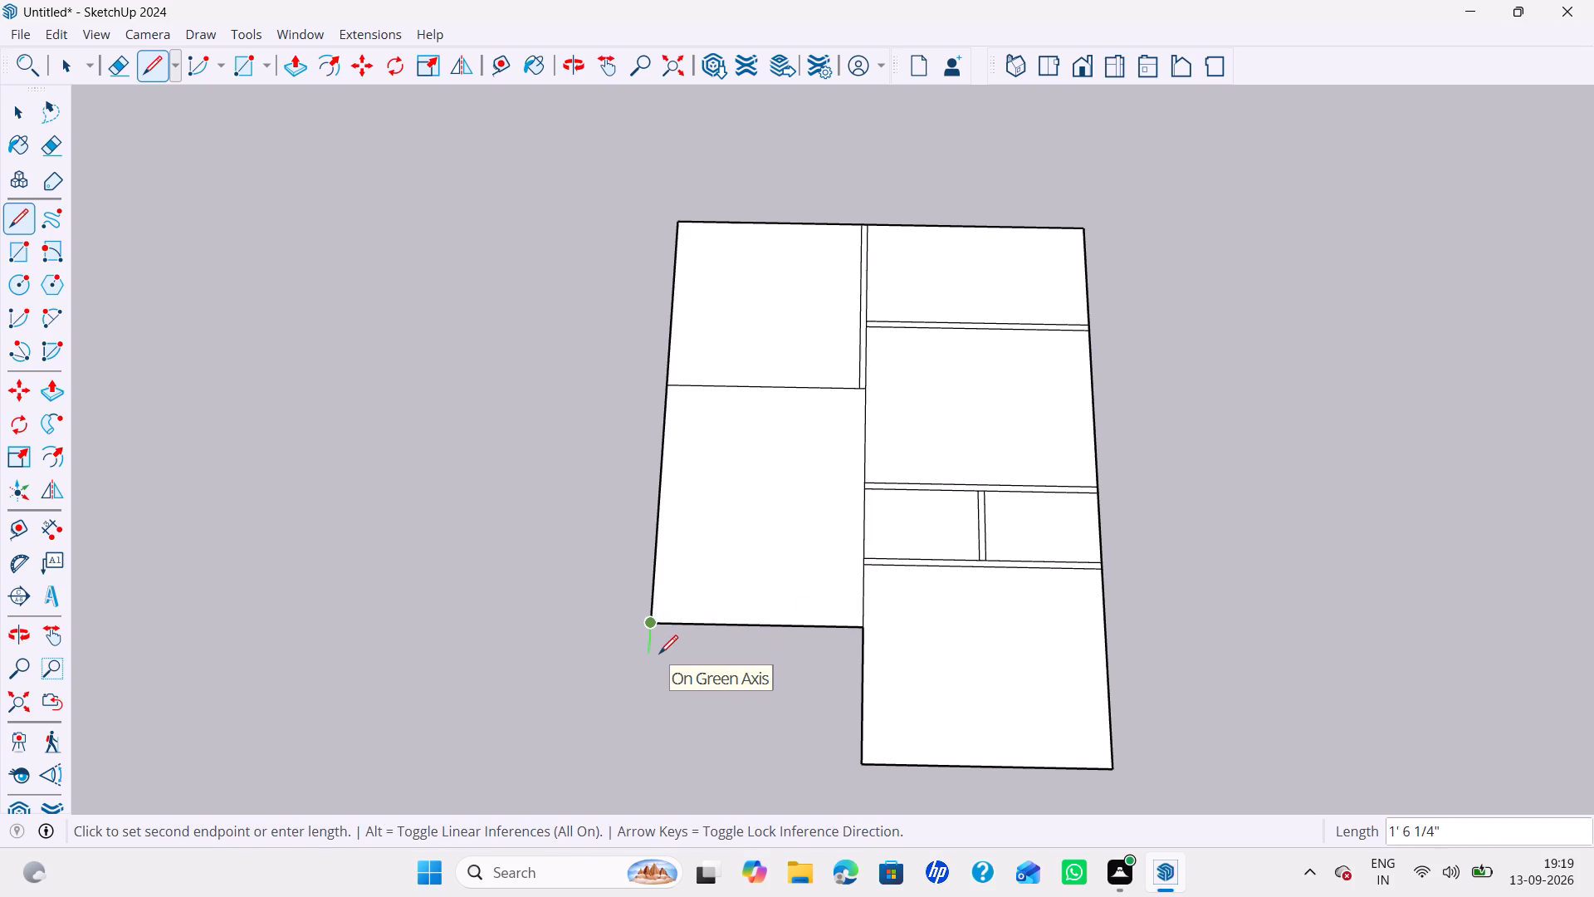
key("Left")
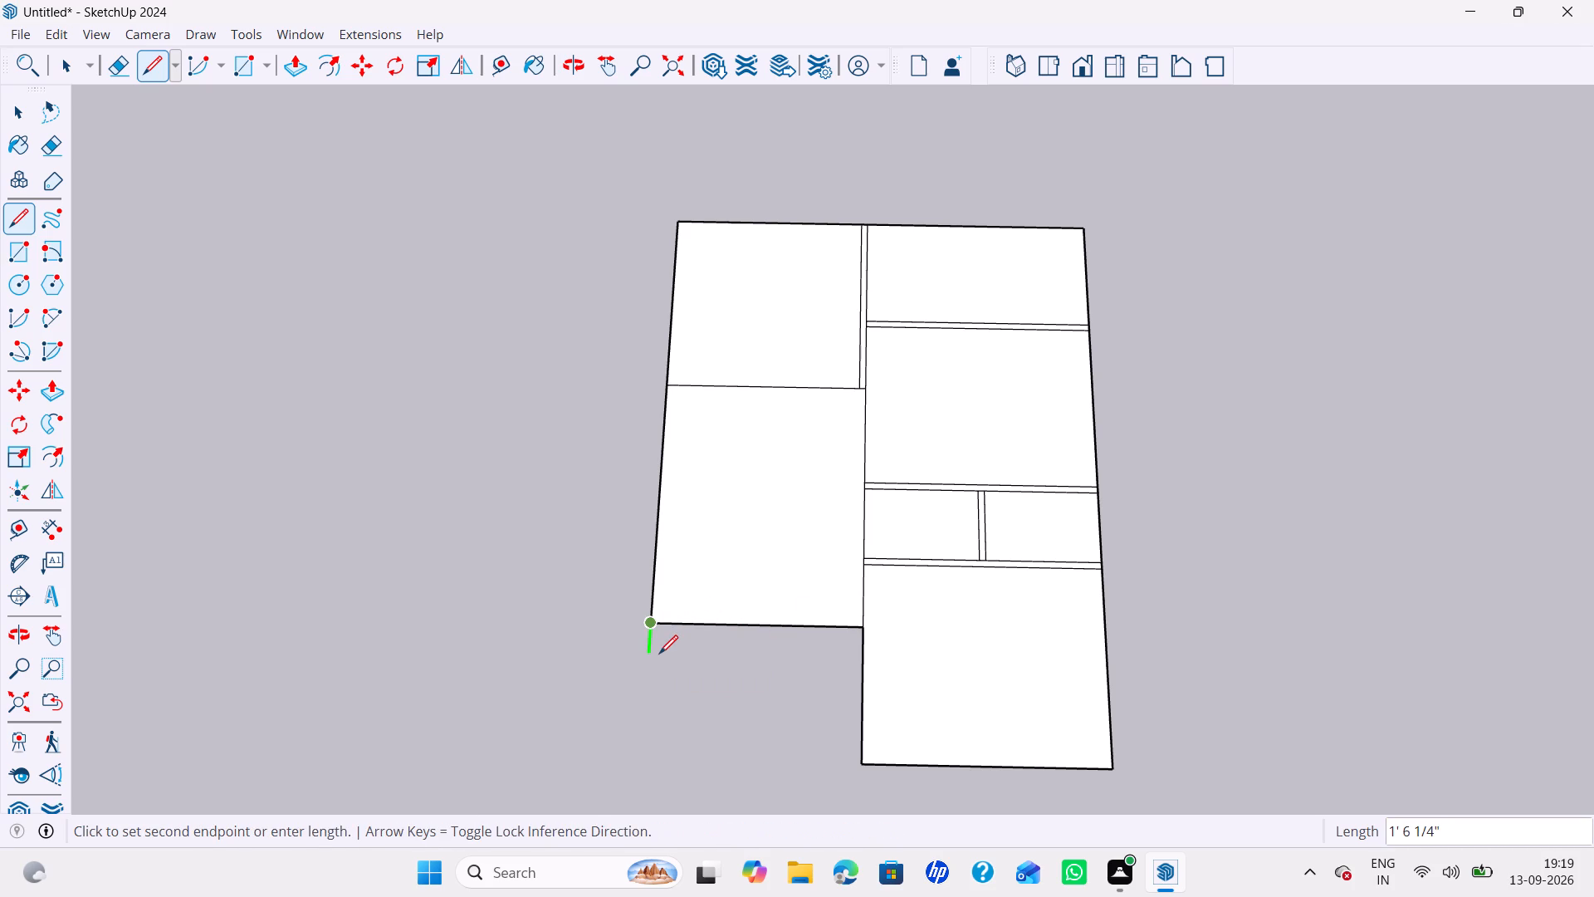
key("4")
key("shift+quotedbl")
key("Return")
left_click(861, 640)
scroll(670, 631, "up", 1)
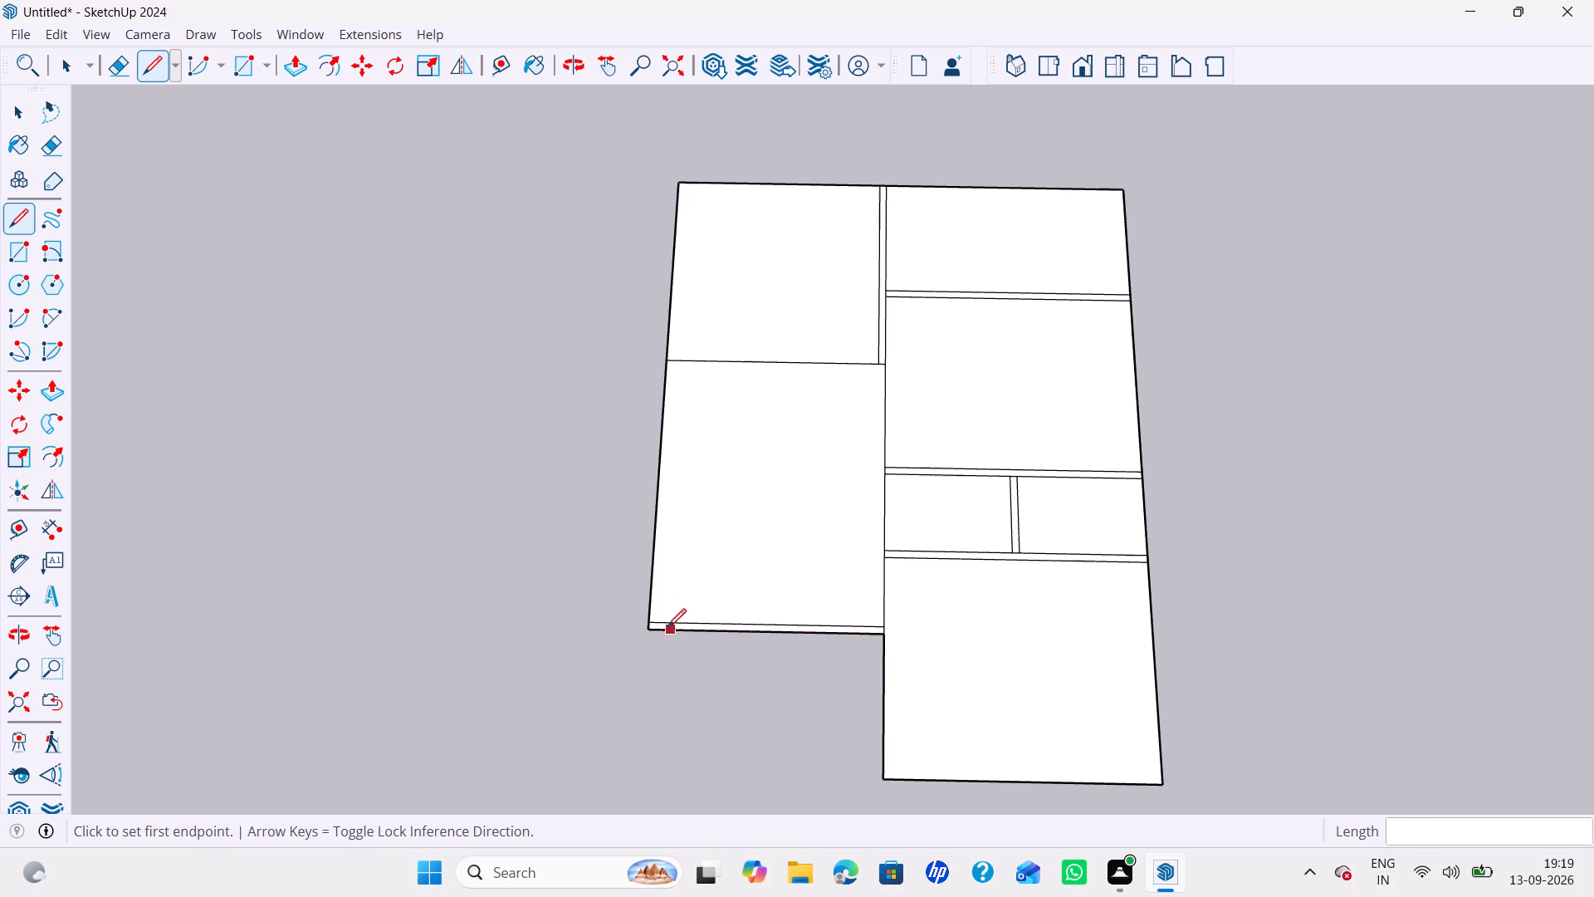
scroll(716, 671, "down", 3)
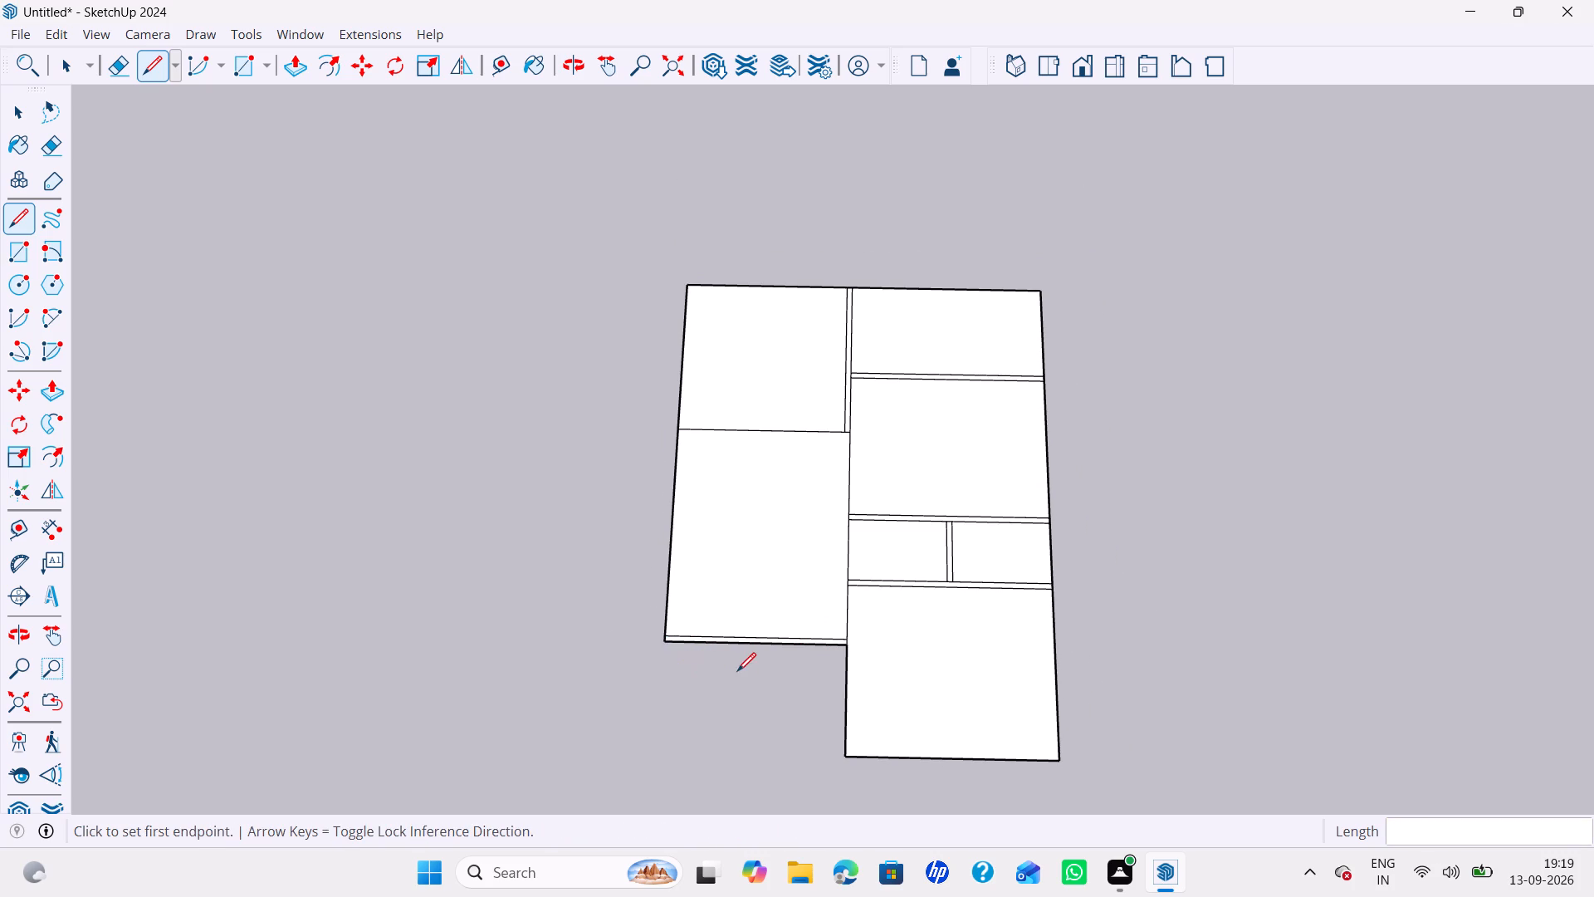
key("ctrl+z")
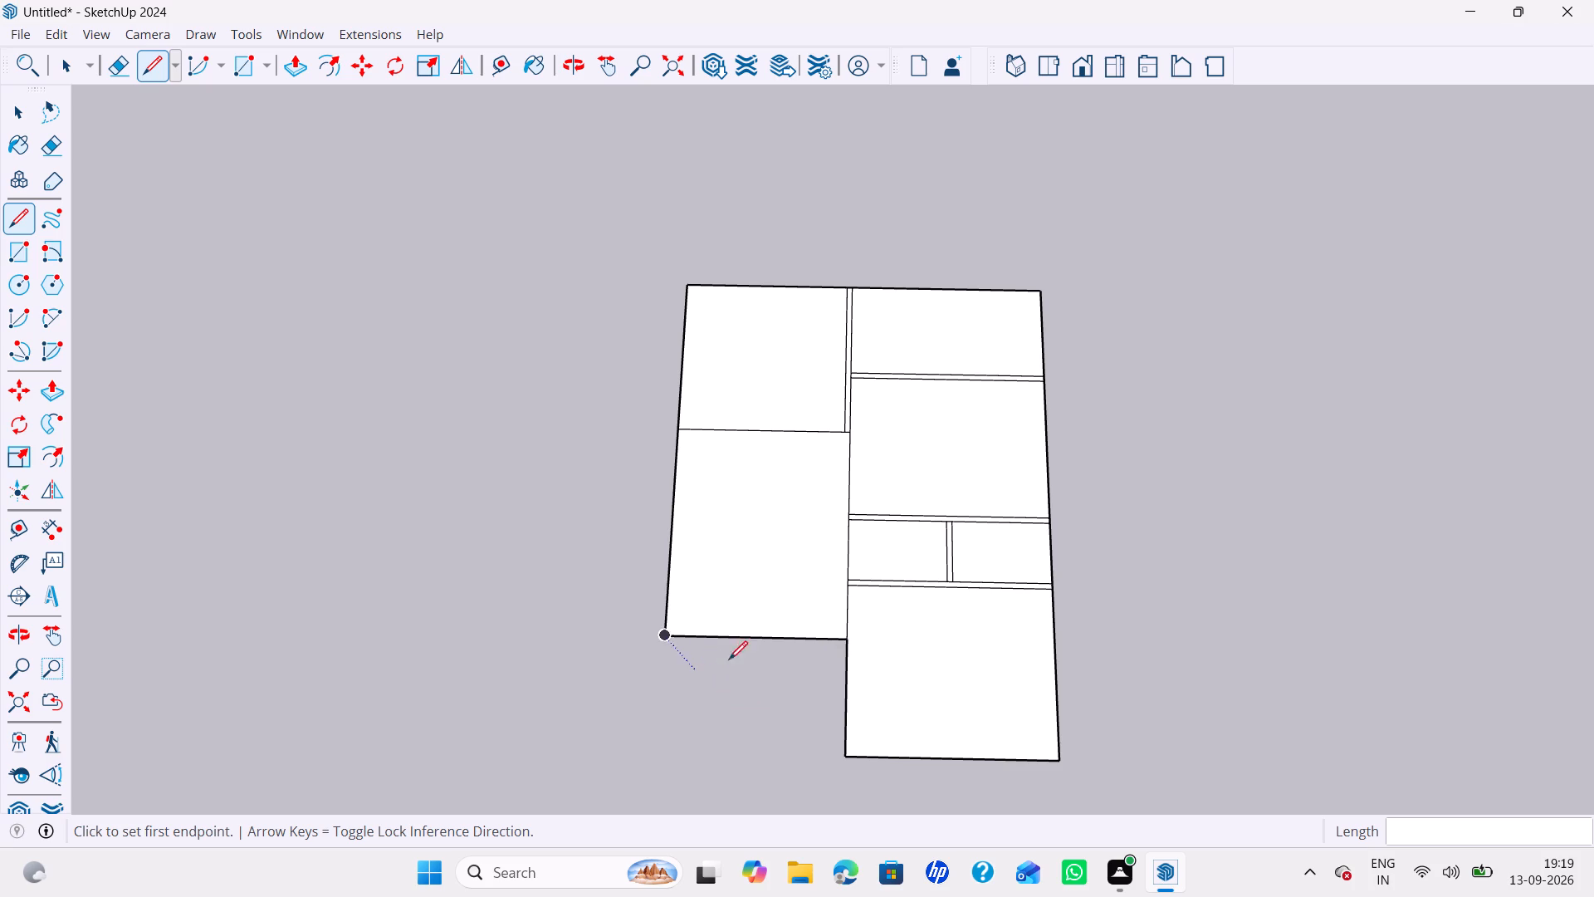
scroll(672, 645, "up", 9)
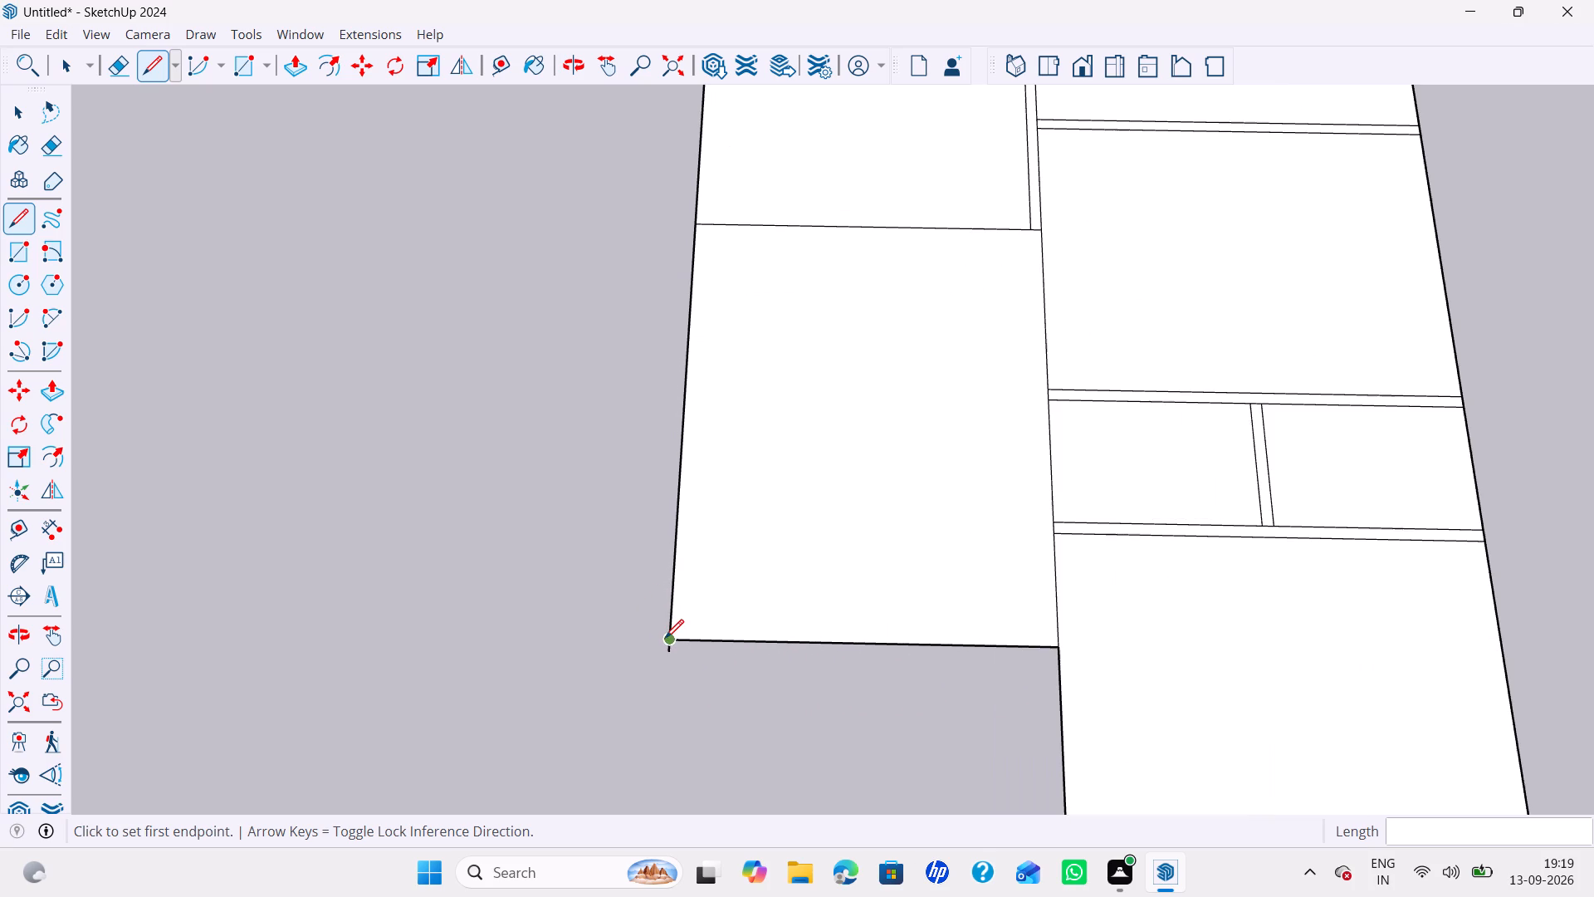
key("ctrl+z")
Draw a 9" wide wall strip along the near side of the 13' long room, ending at the 10' deep room's side.
left_click(670, 645)
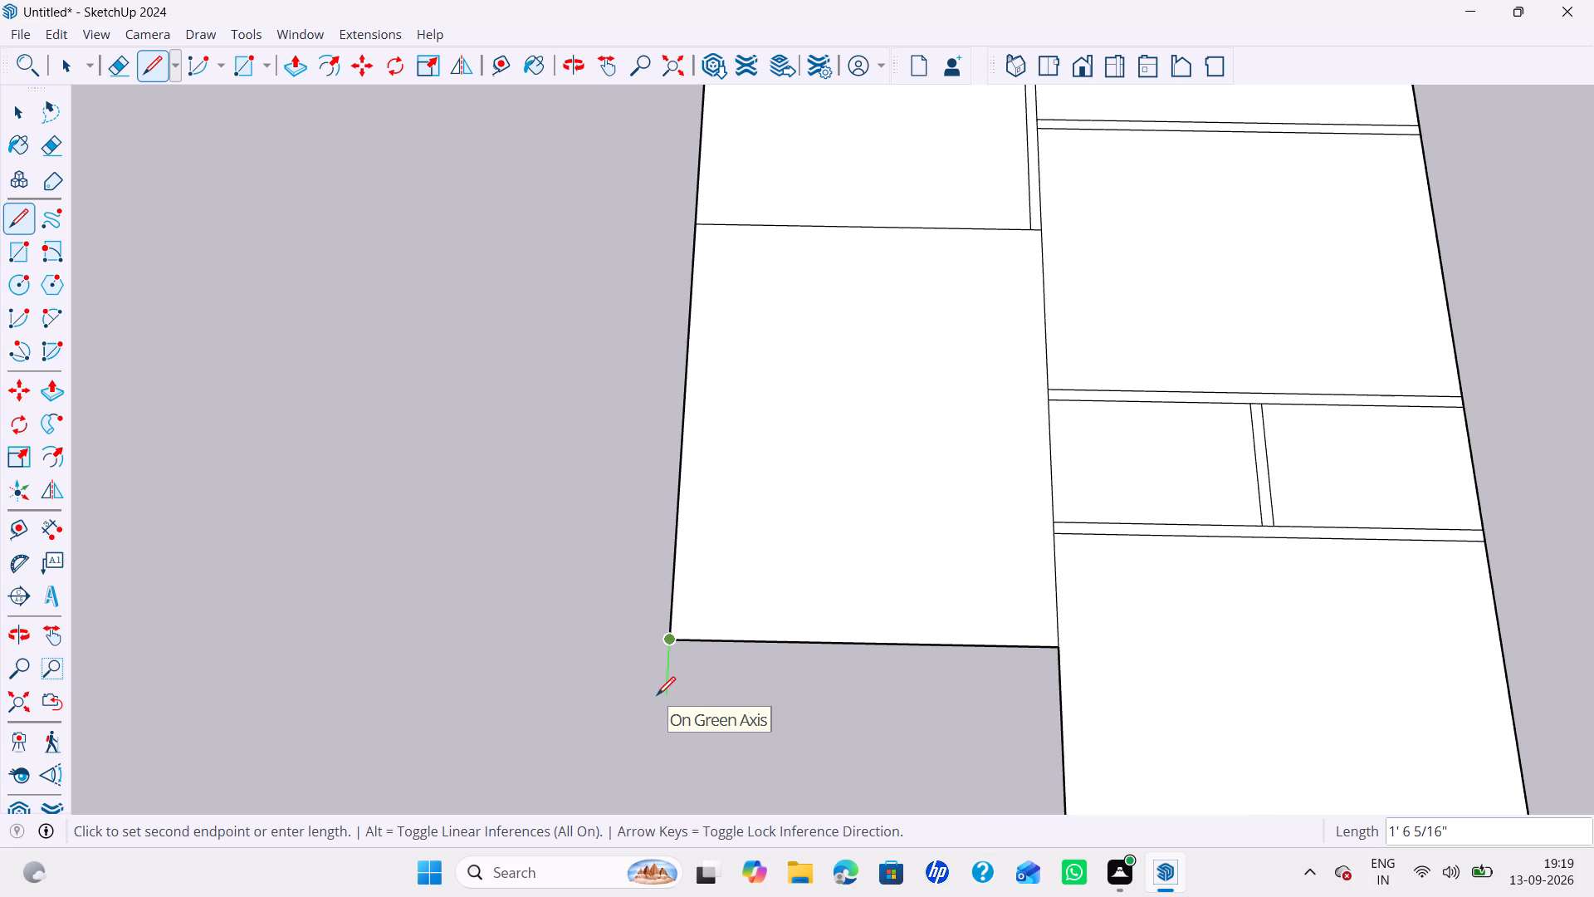
key("9")
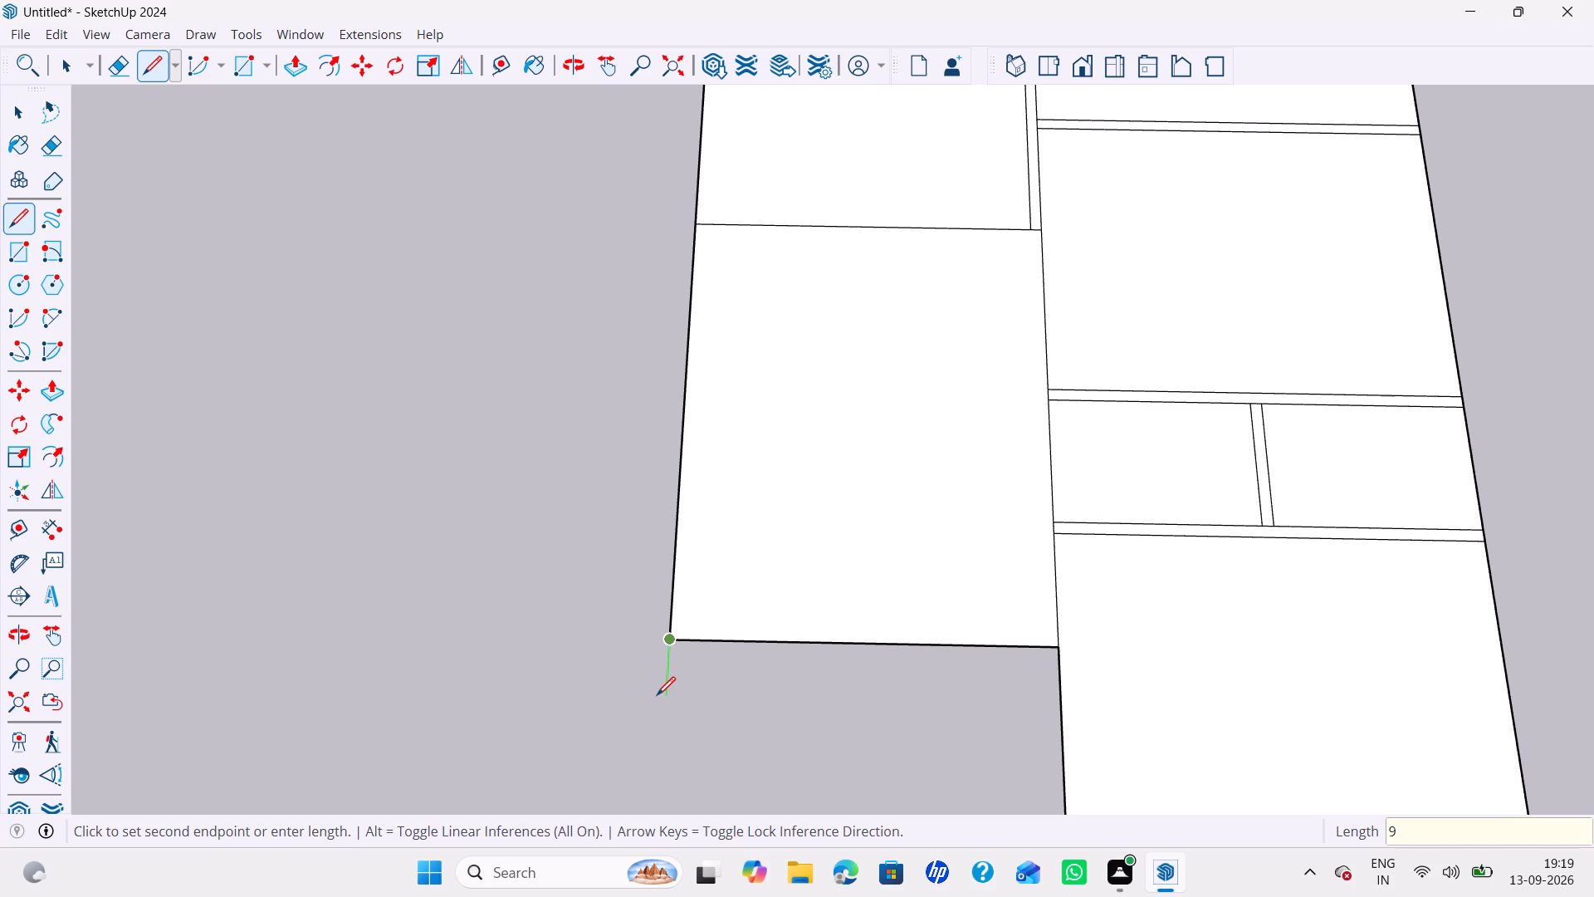
key("shift+quotedbl")
key("Return")
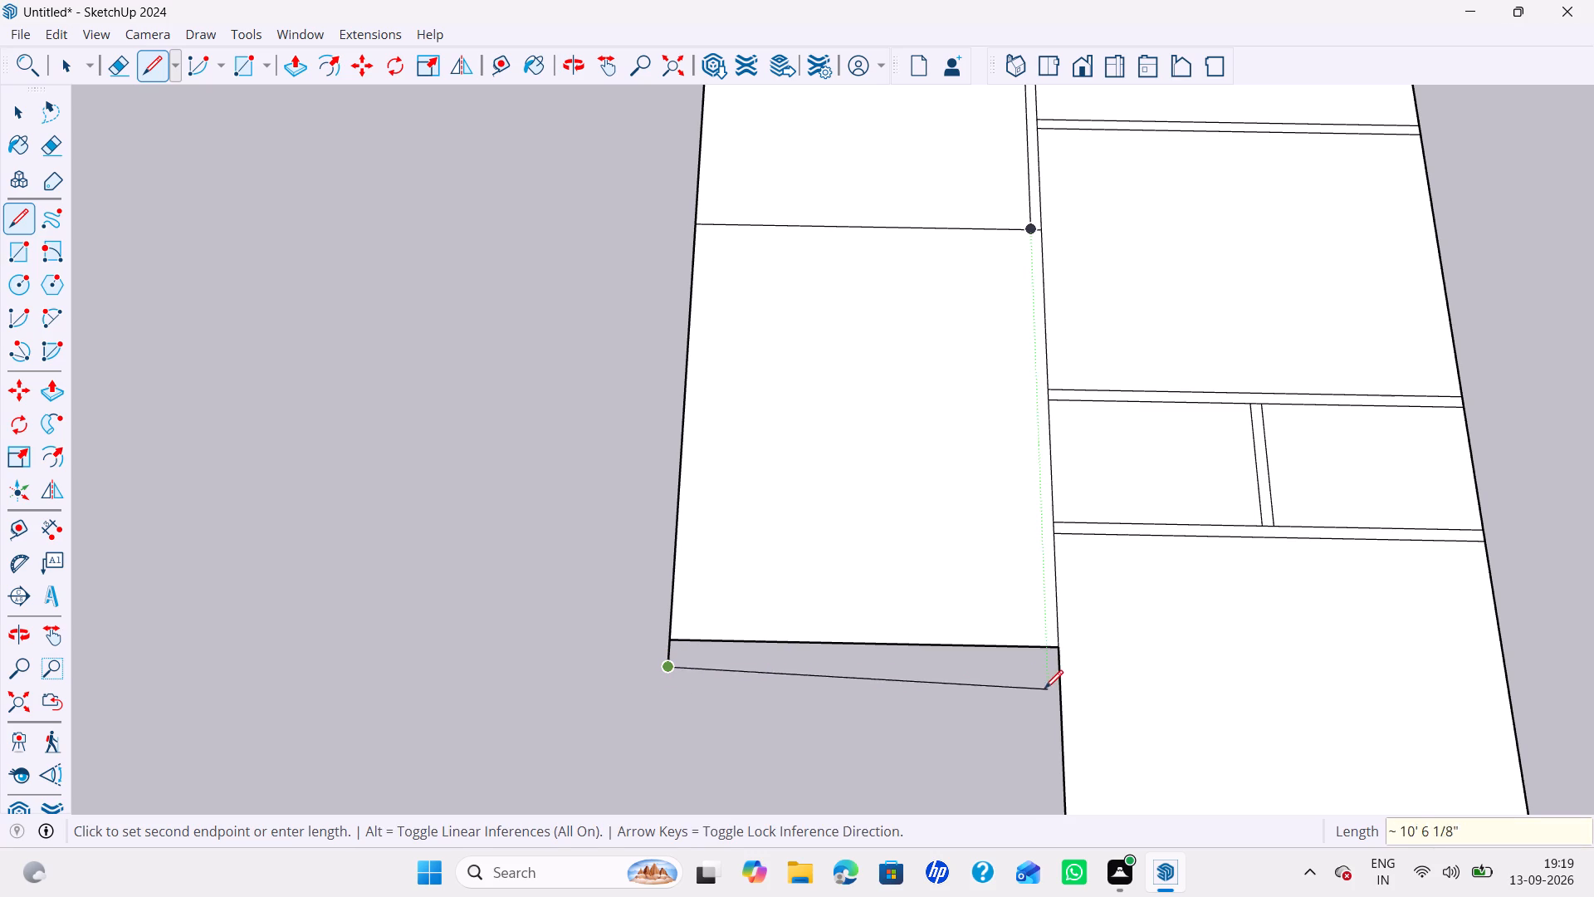
left_click(1058, 674)
Draw a 9" green-axis edge outward from the plan's far corner and run the outer wall line along the far side to the opposite corner.
scroll(957, 649, "down", 7)
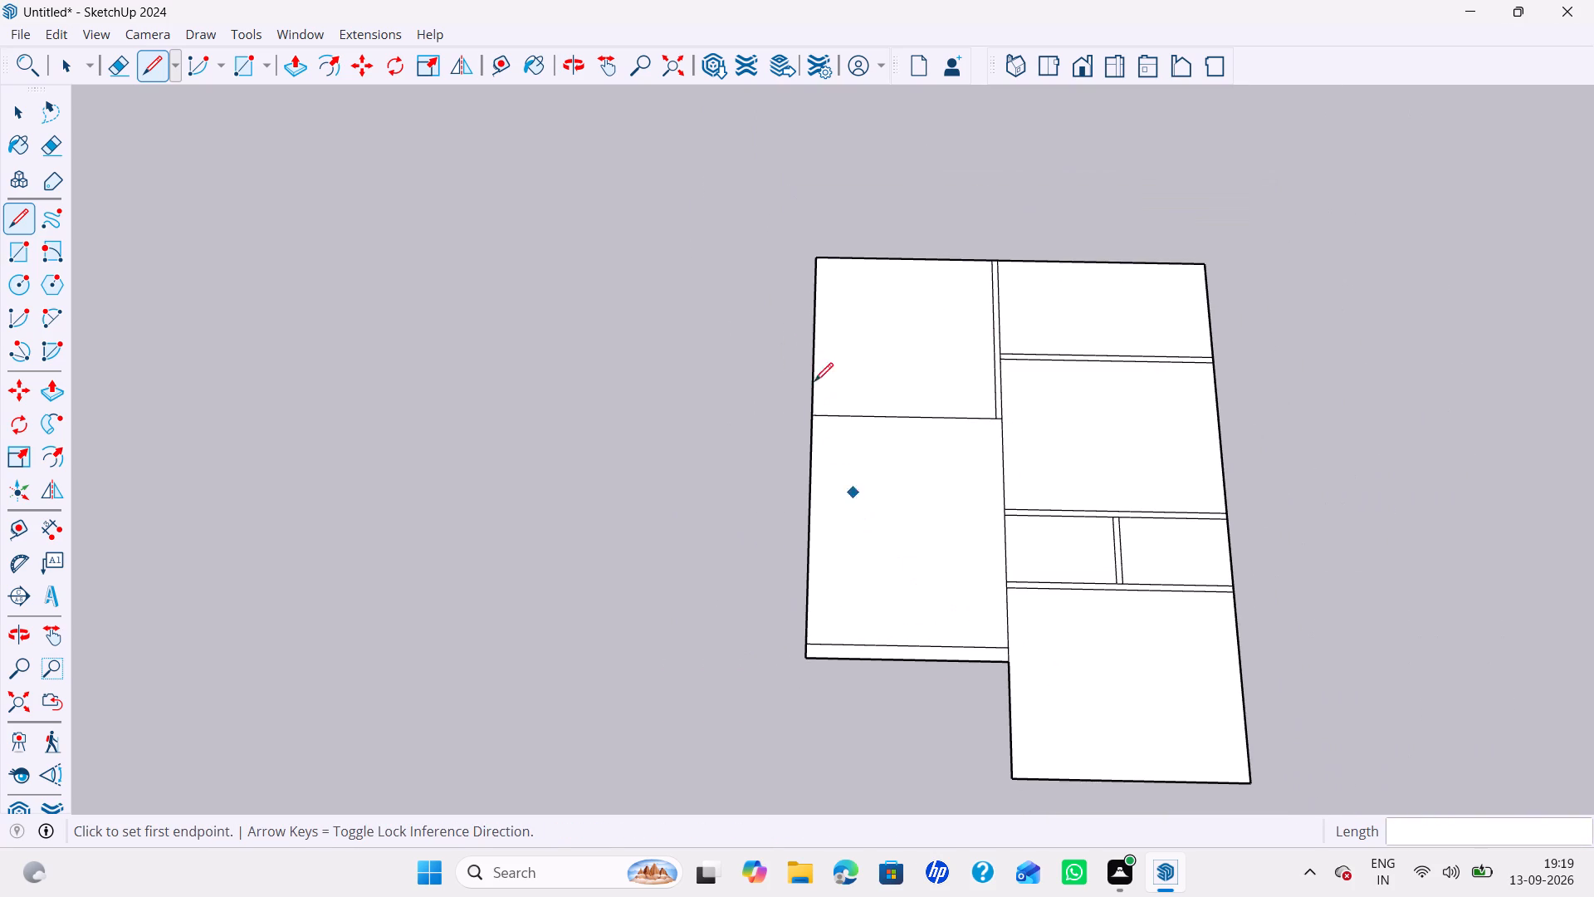
scroll(1128, 301, "down", 2)
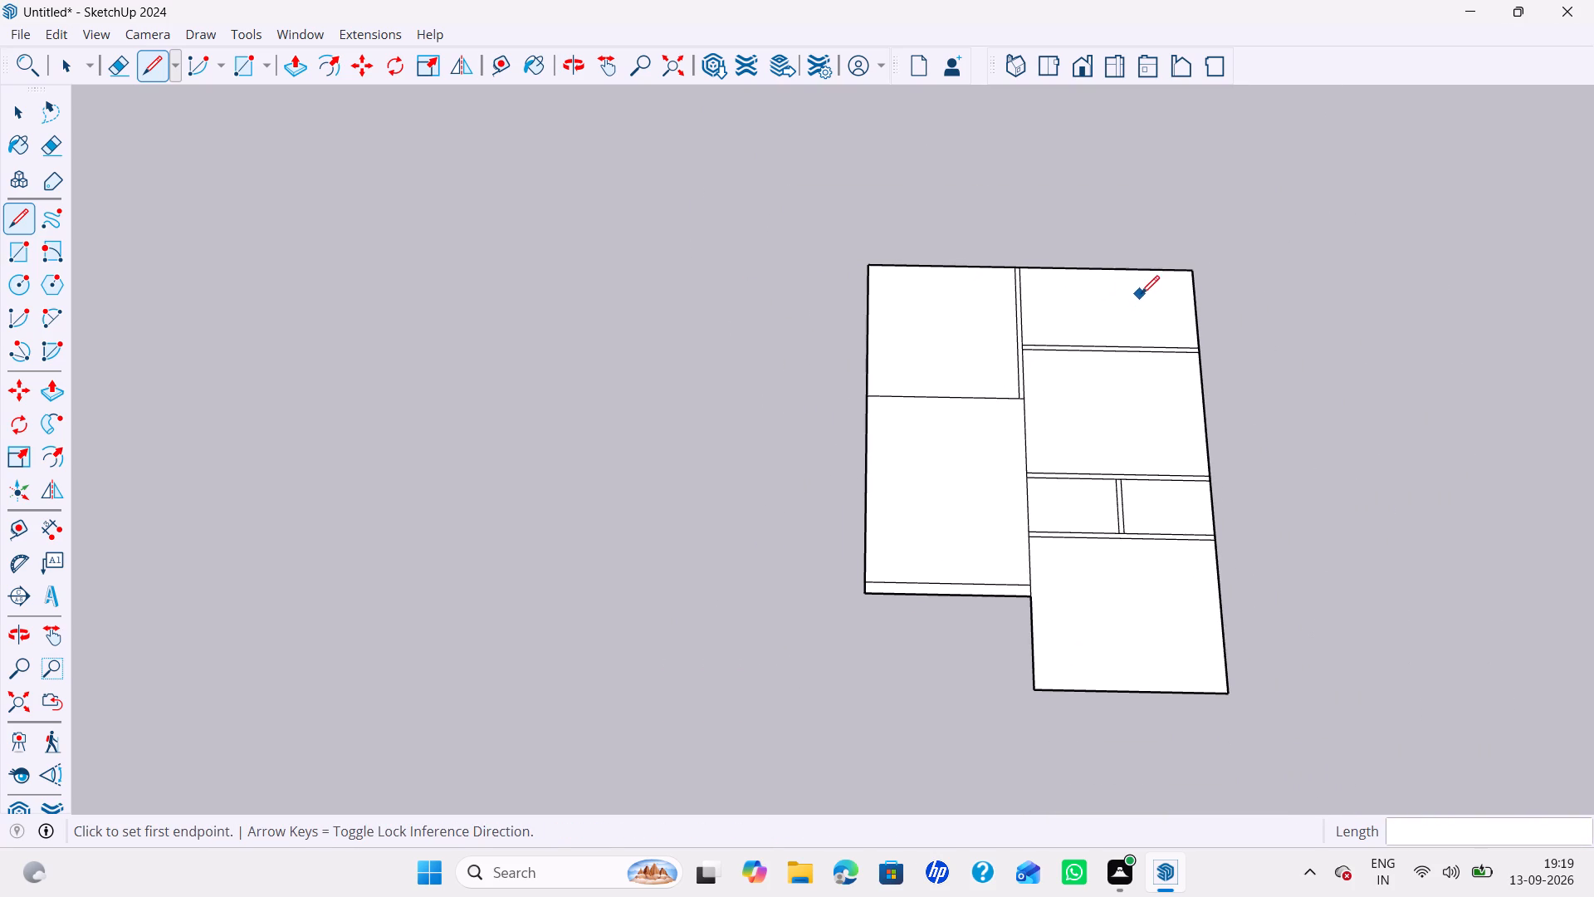
left_click(1187, 268)
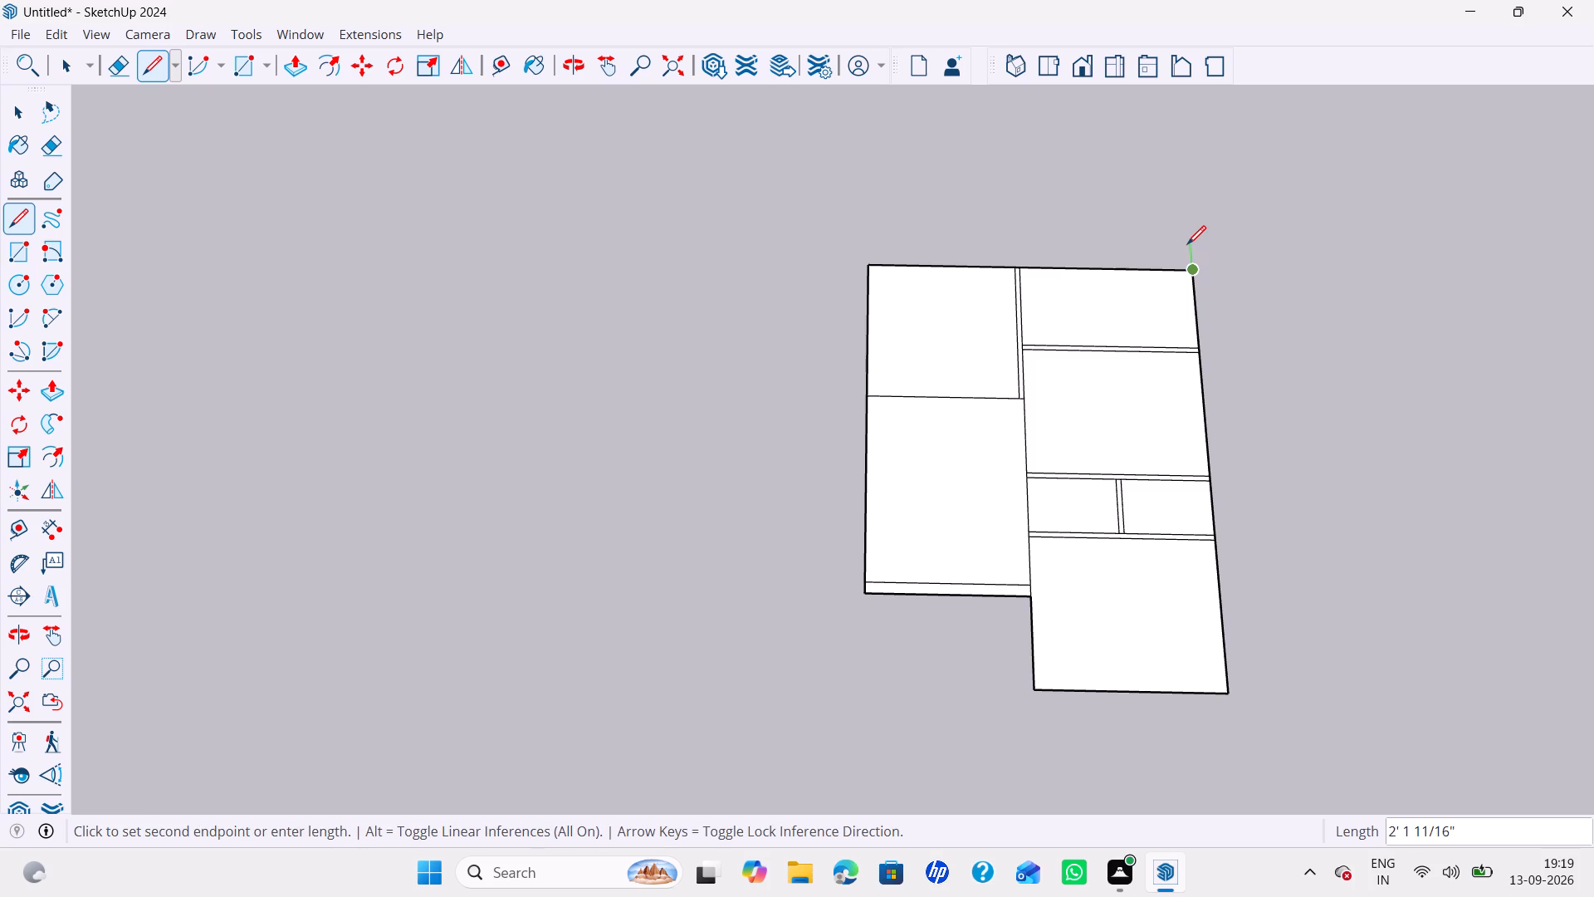
key("Left")
type("9\"")
key("Return")
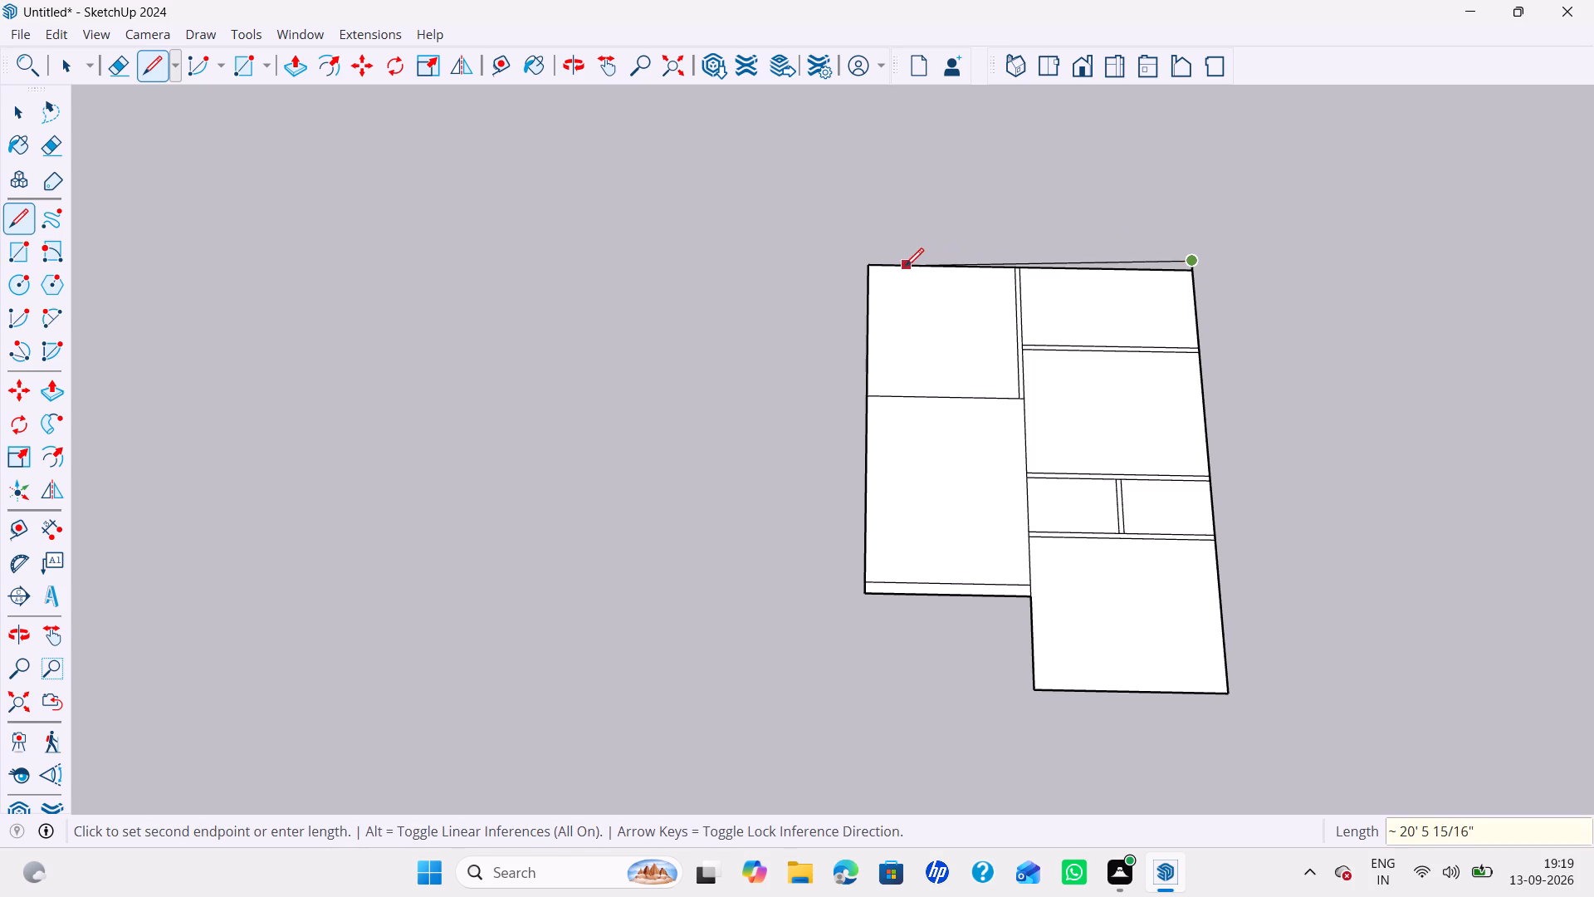
left_click(861, 254)
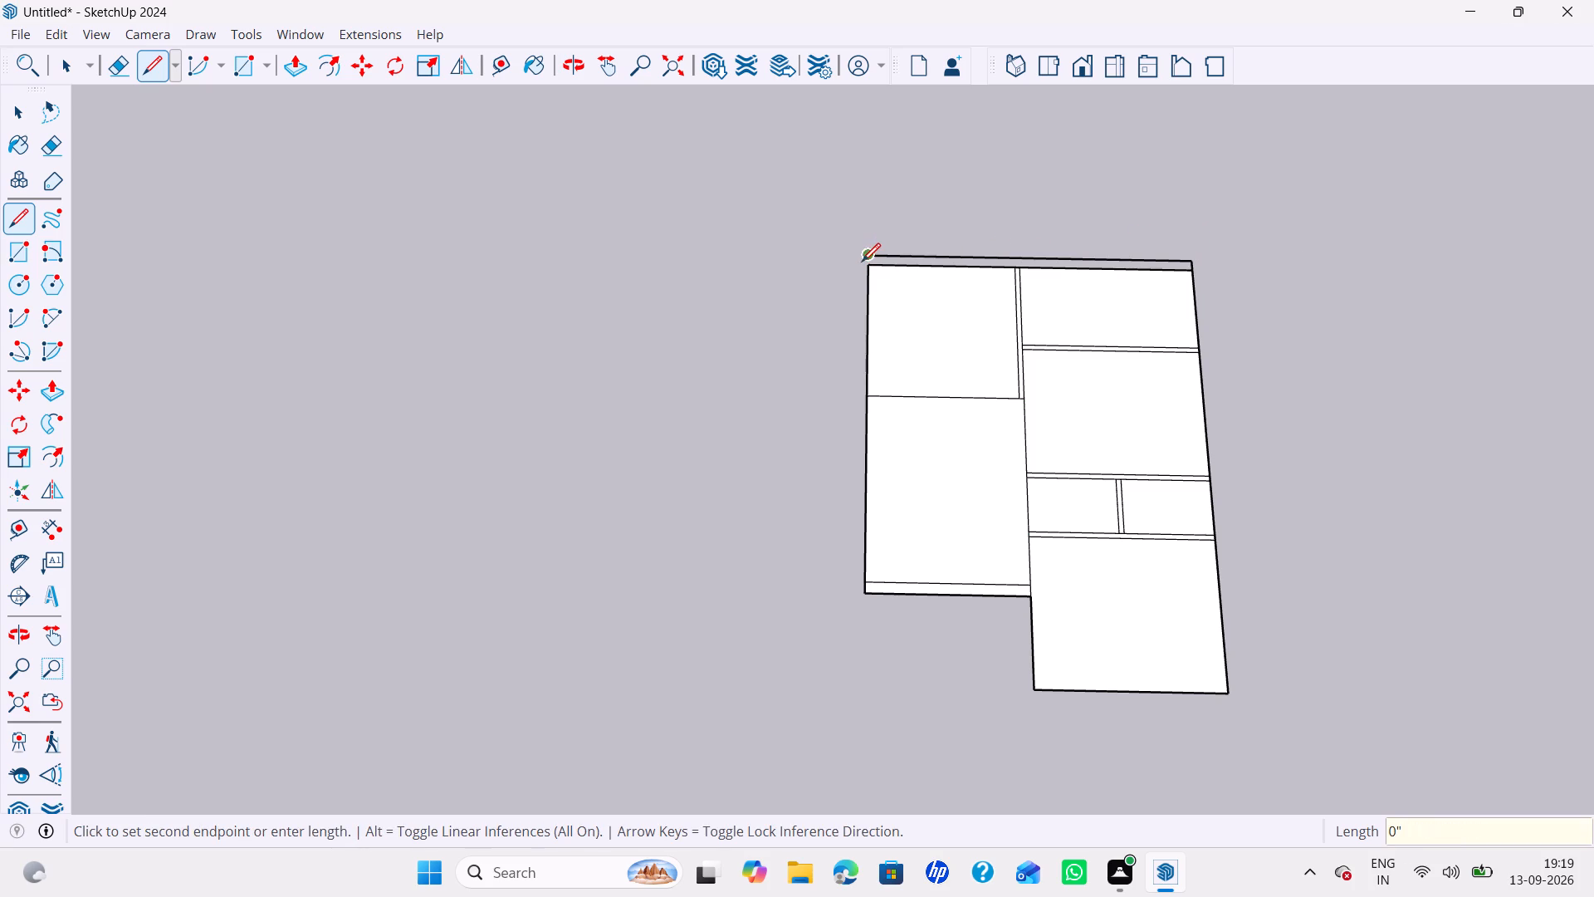
Extend the outer line 9" along the red axis, run it along the 13' room's outer side, and close it at the 9" strip's corner.
scroll(803, 267, "up", 1)
key("9")
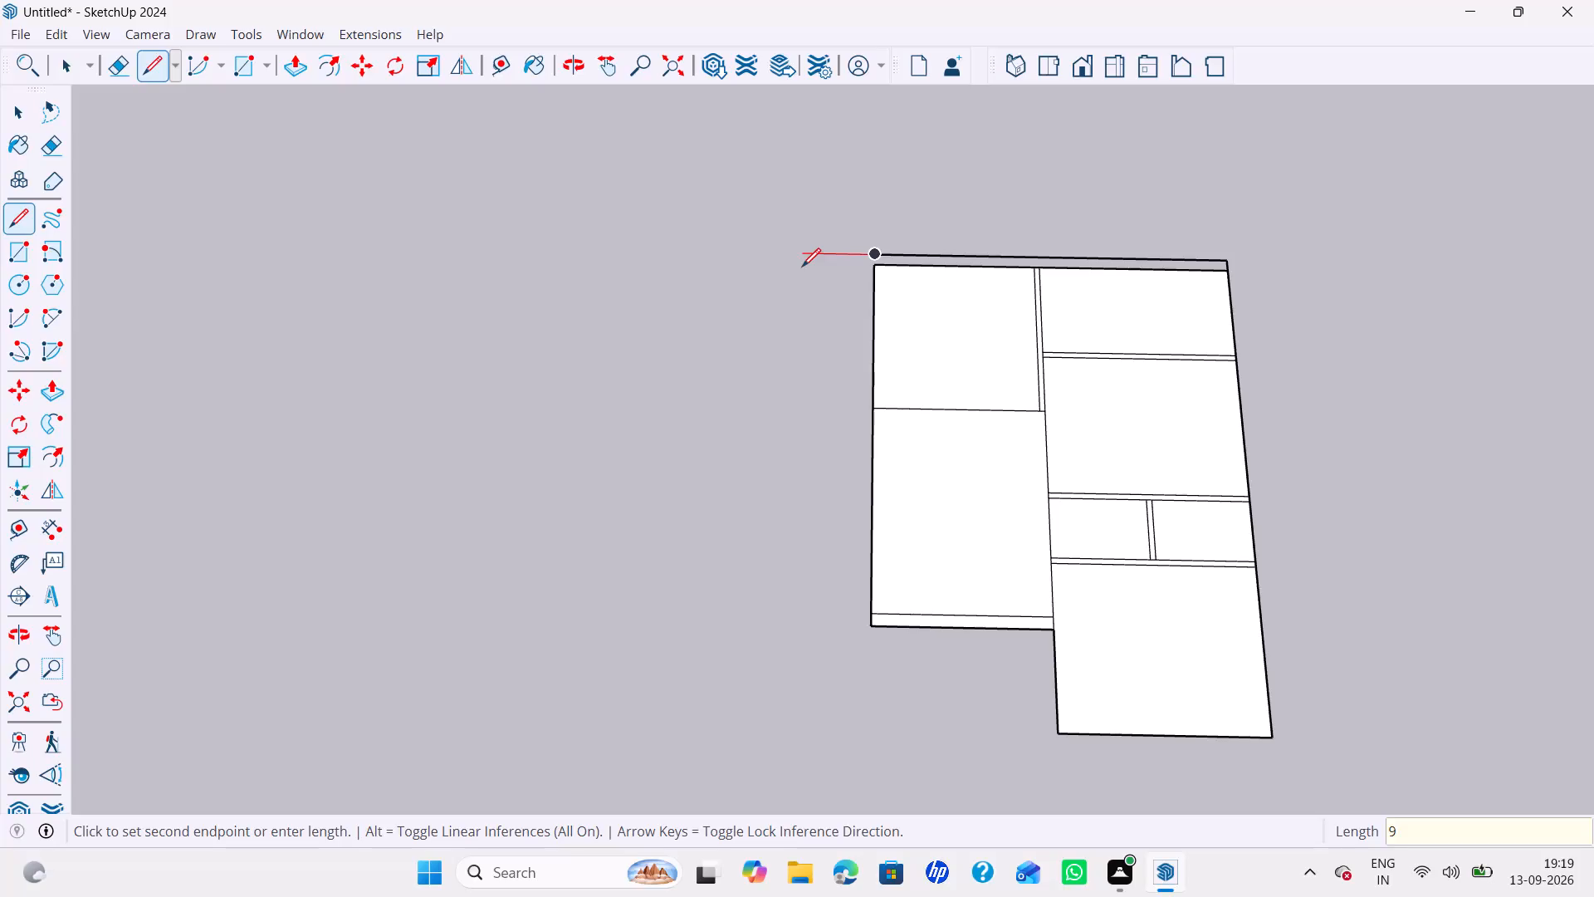
key("shift+quotedbl")
key("Return")
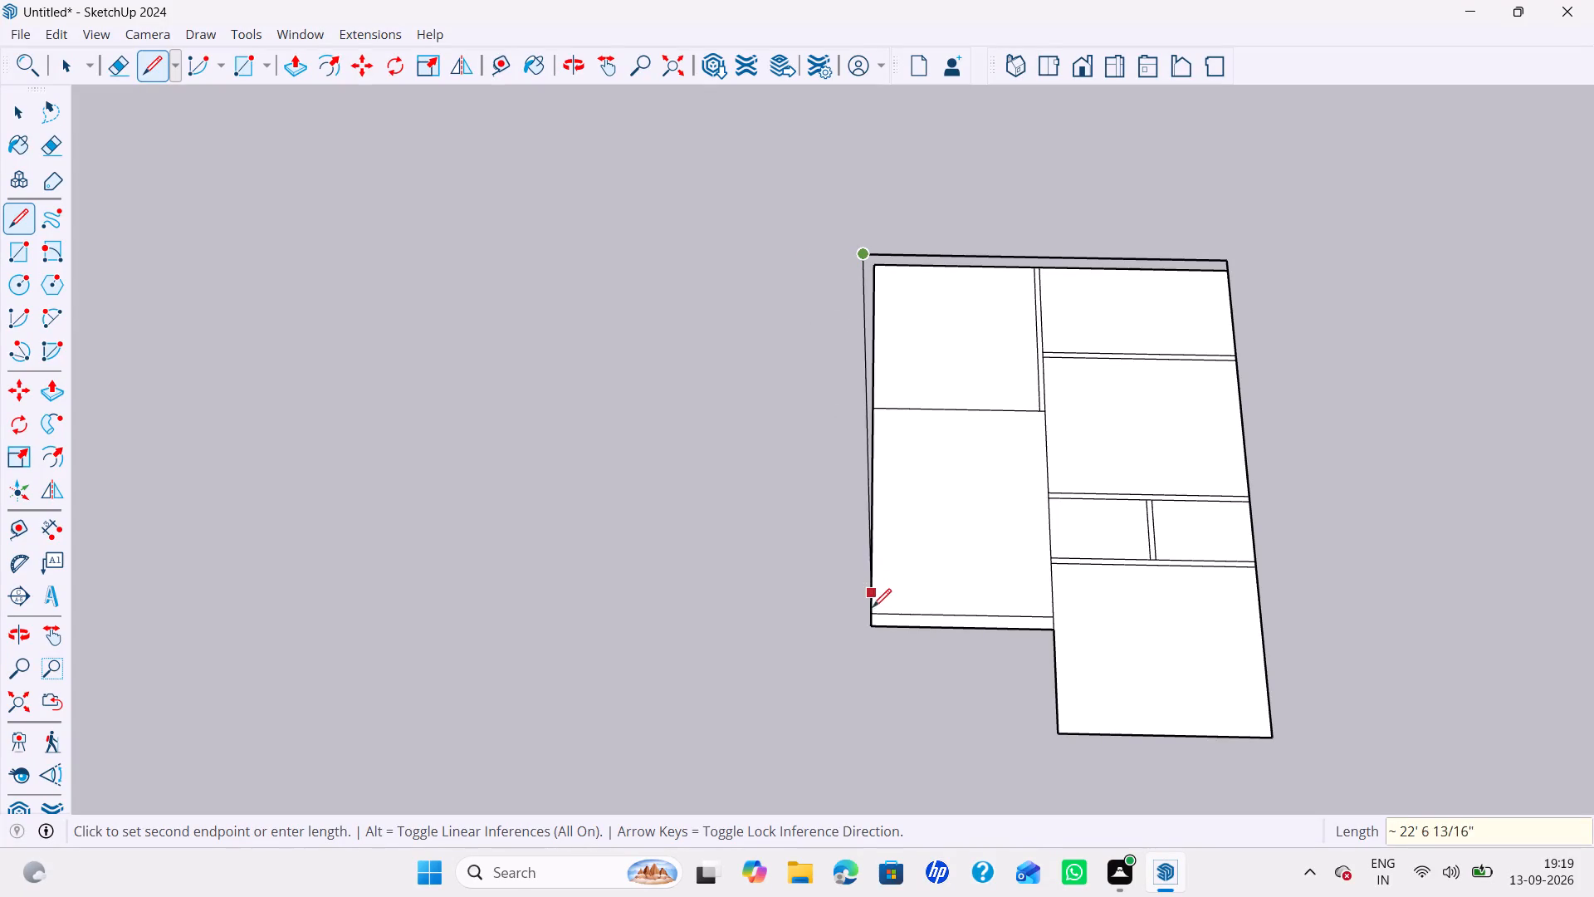
left_click(848, 631)
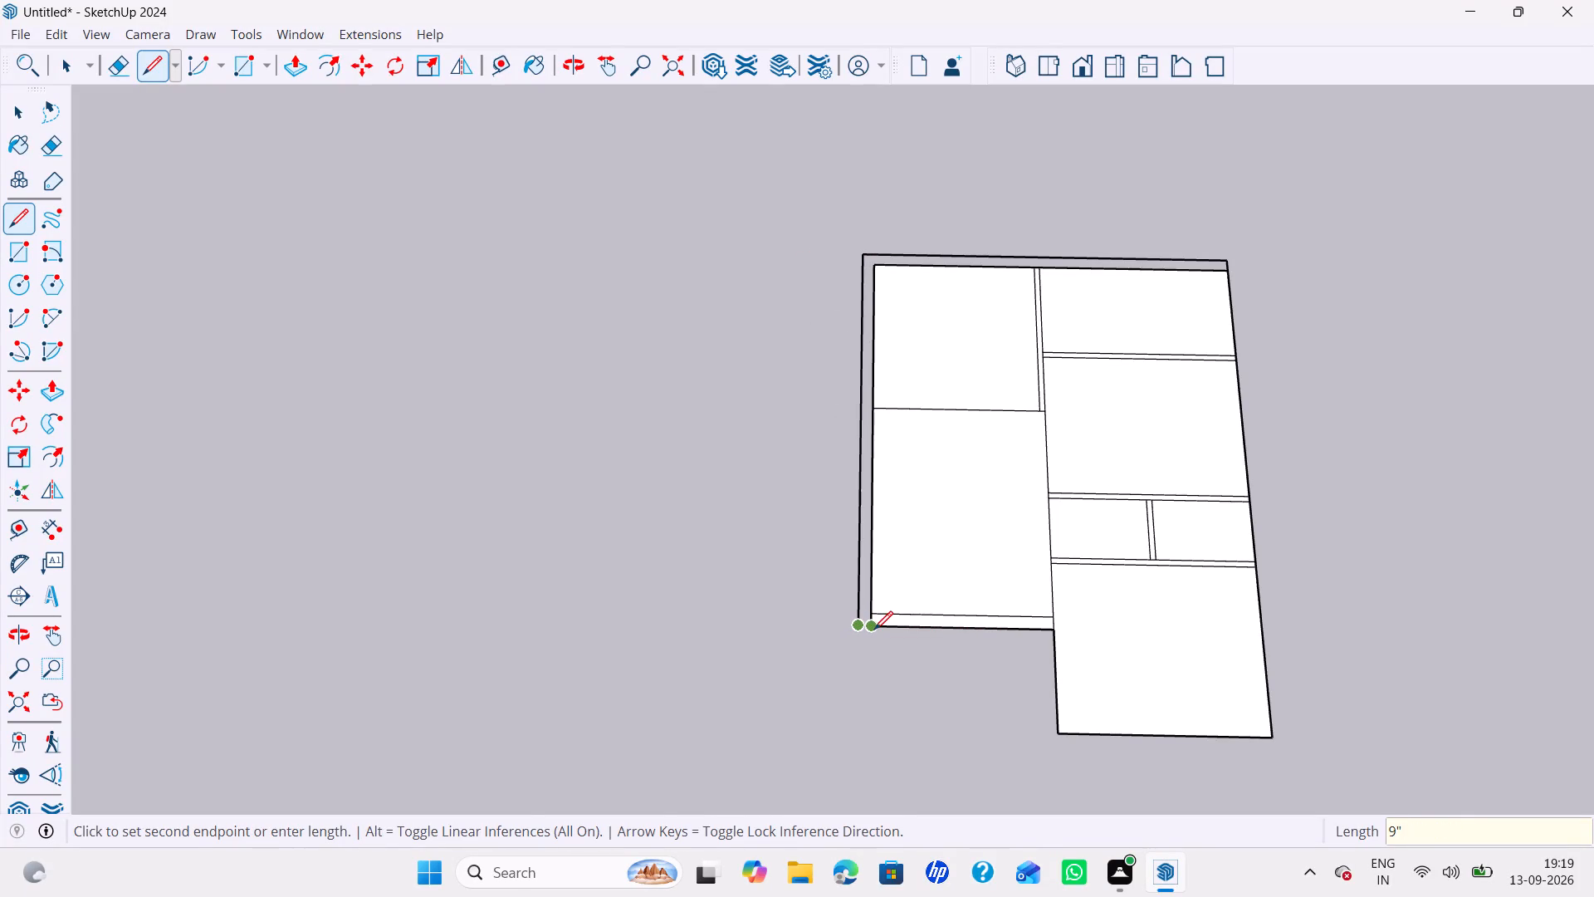
left_click(876, 628)
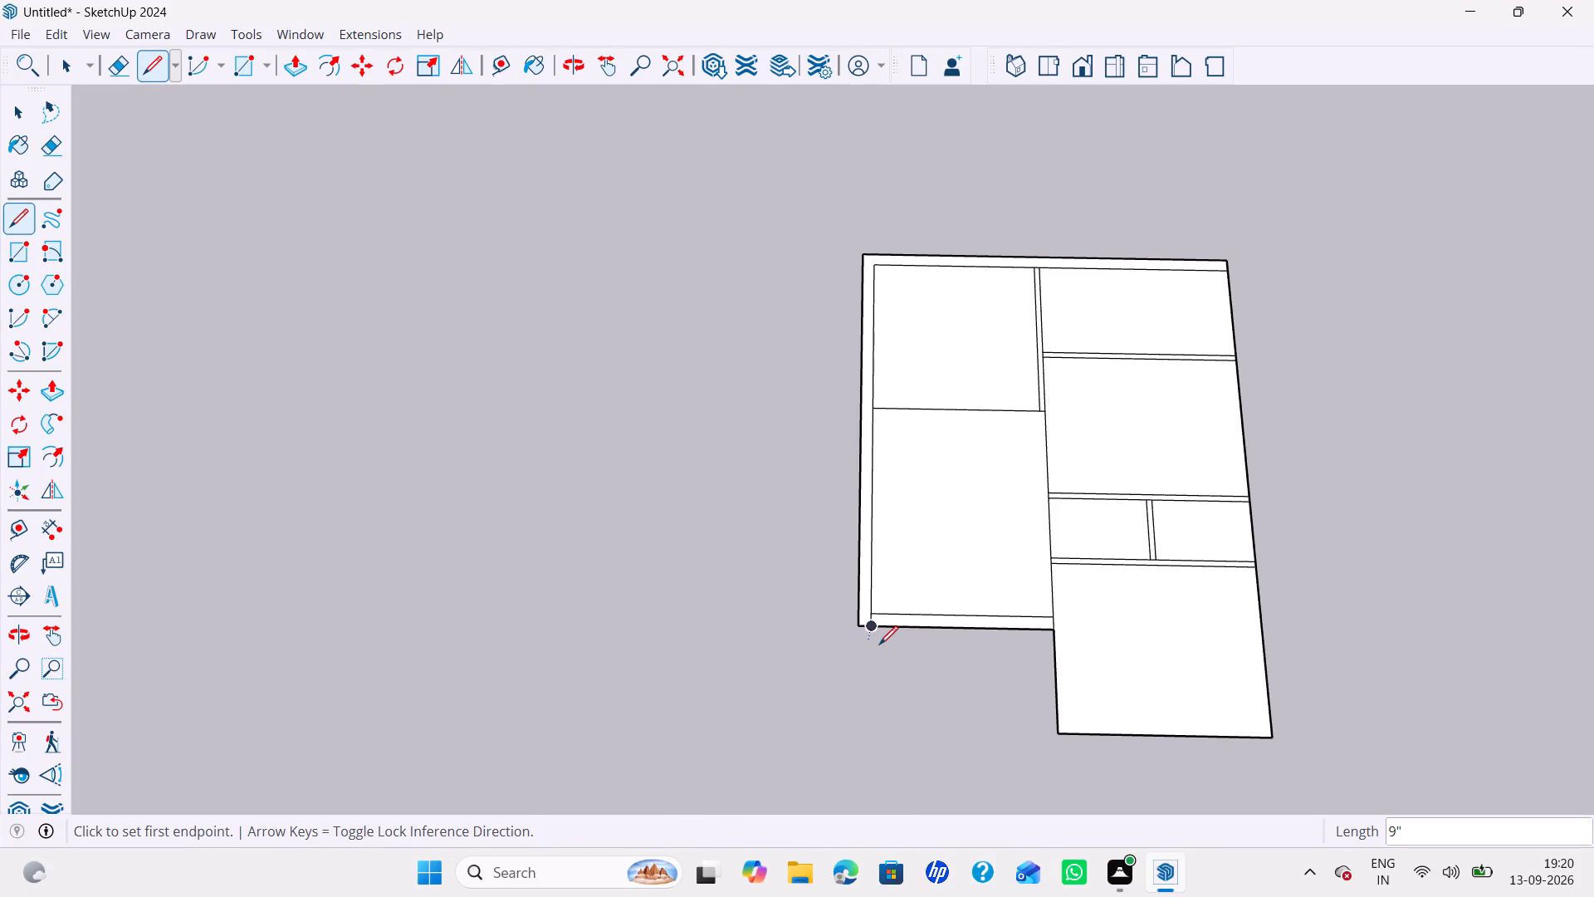
Erase the leftover short edge crossing the 9" wall at the 13' room's near outer corner.
key("e")
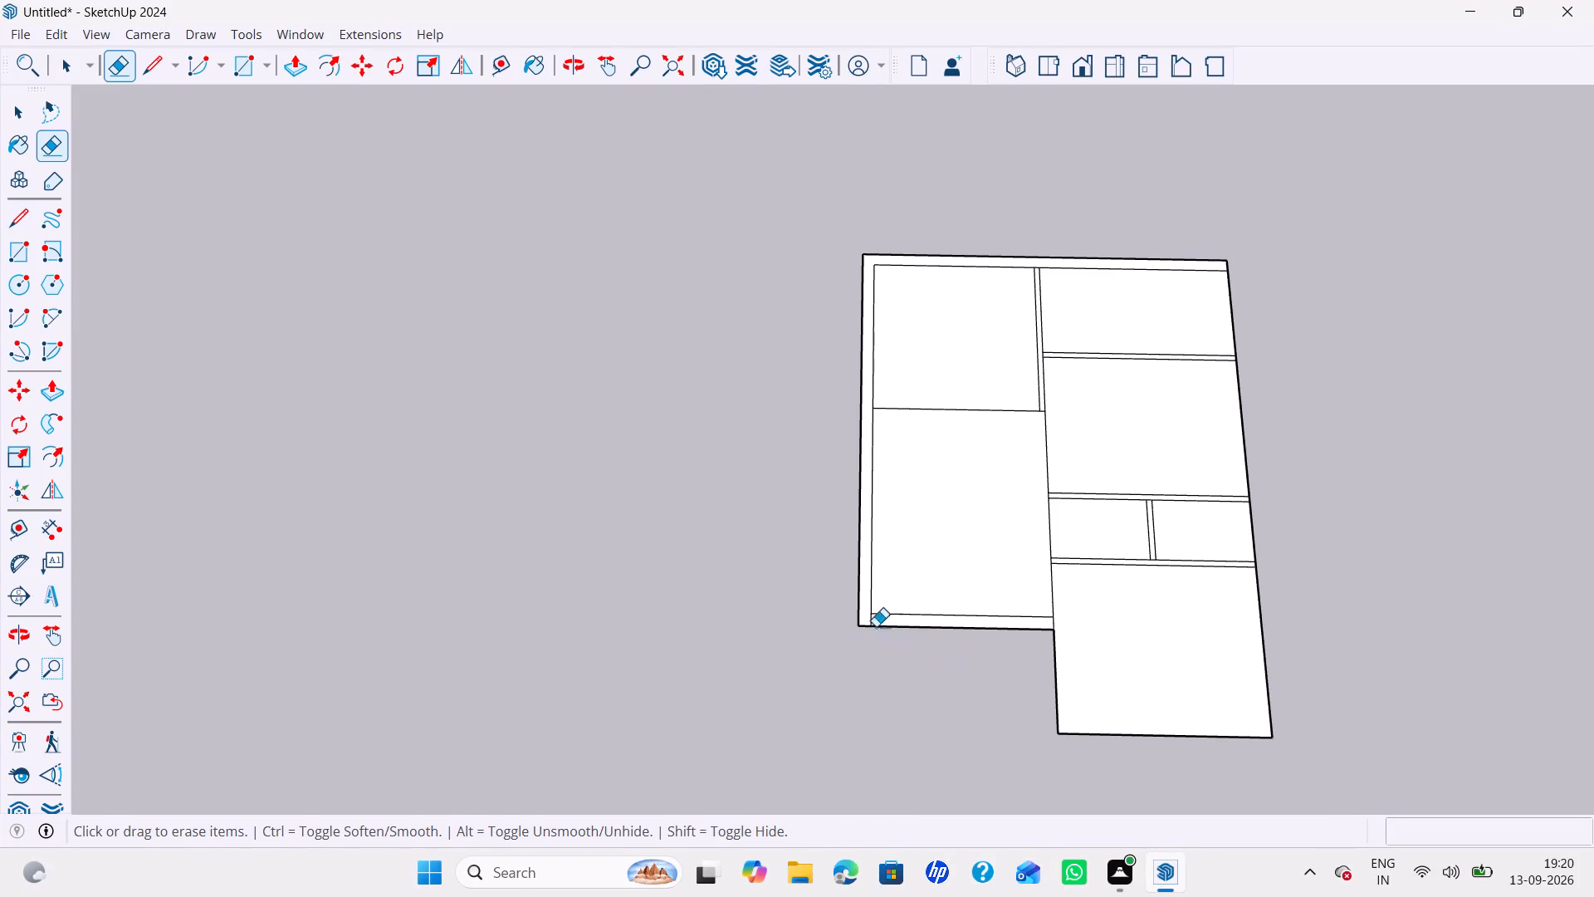
scroll(853, 606, "up", 3)
left_click(882, 621)
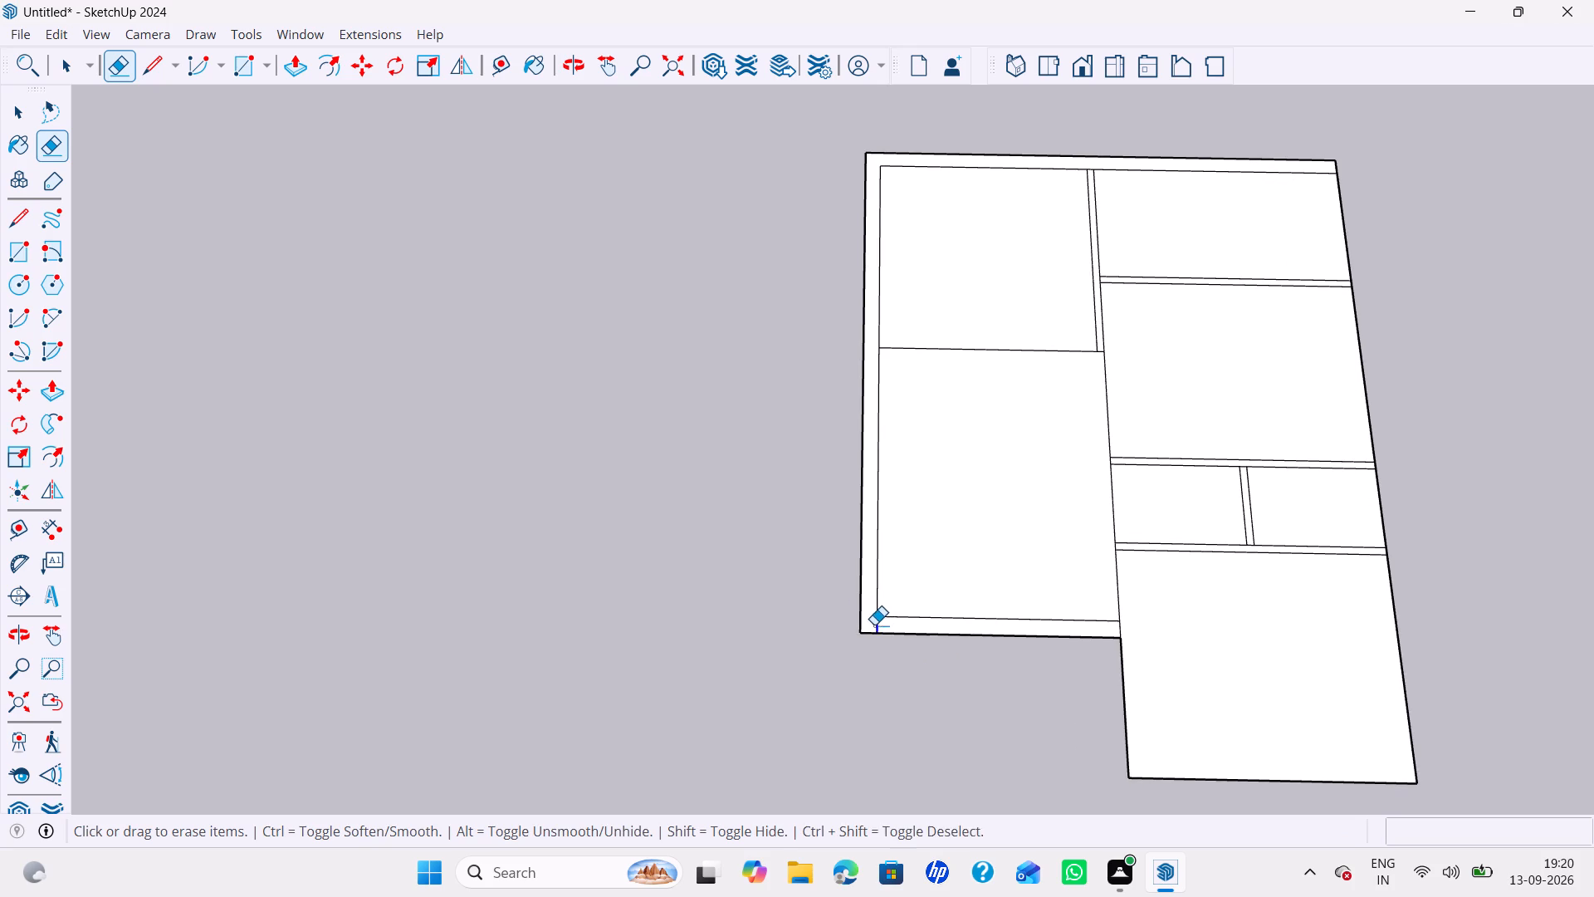
Draw a 4" wide, 6' long wall strip along the protruding side of the near 10' deep room, ending at the 9" wall.
scroll(955, 650, "down", 5)
middle_click_drag(995, 674, 929, 627)
middle_click_drag(932, 644, 1009, 654)
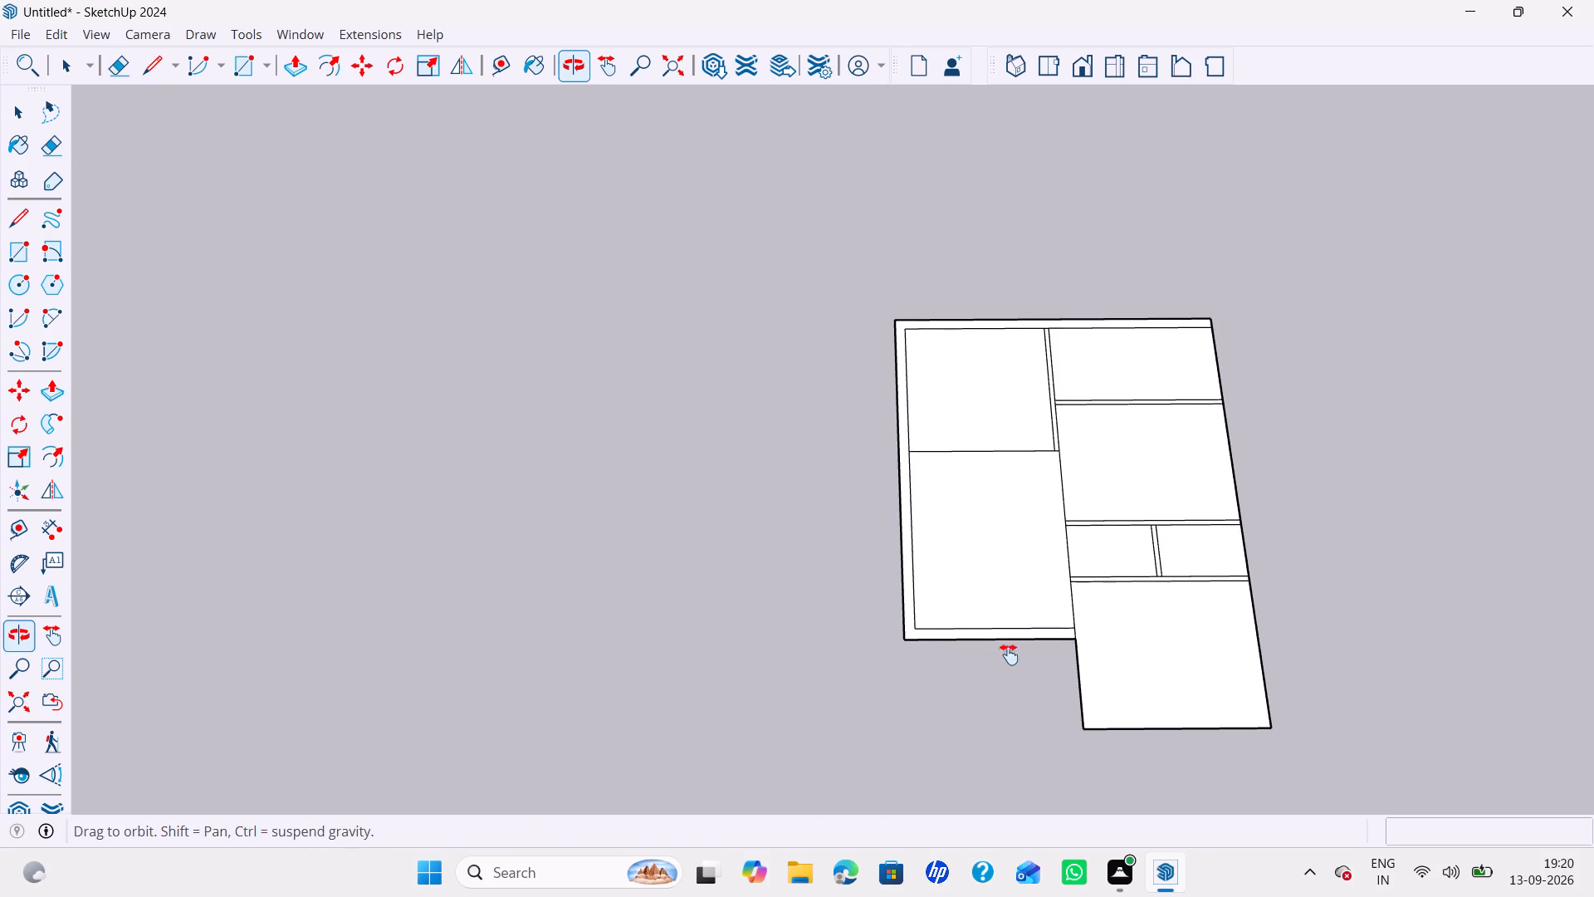
middle_click_drag(1009, 654, 855, 554)
middle_click_drag(897, 596, 910, 604)
key("space")
type("l")
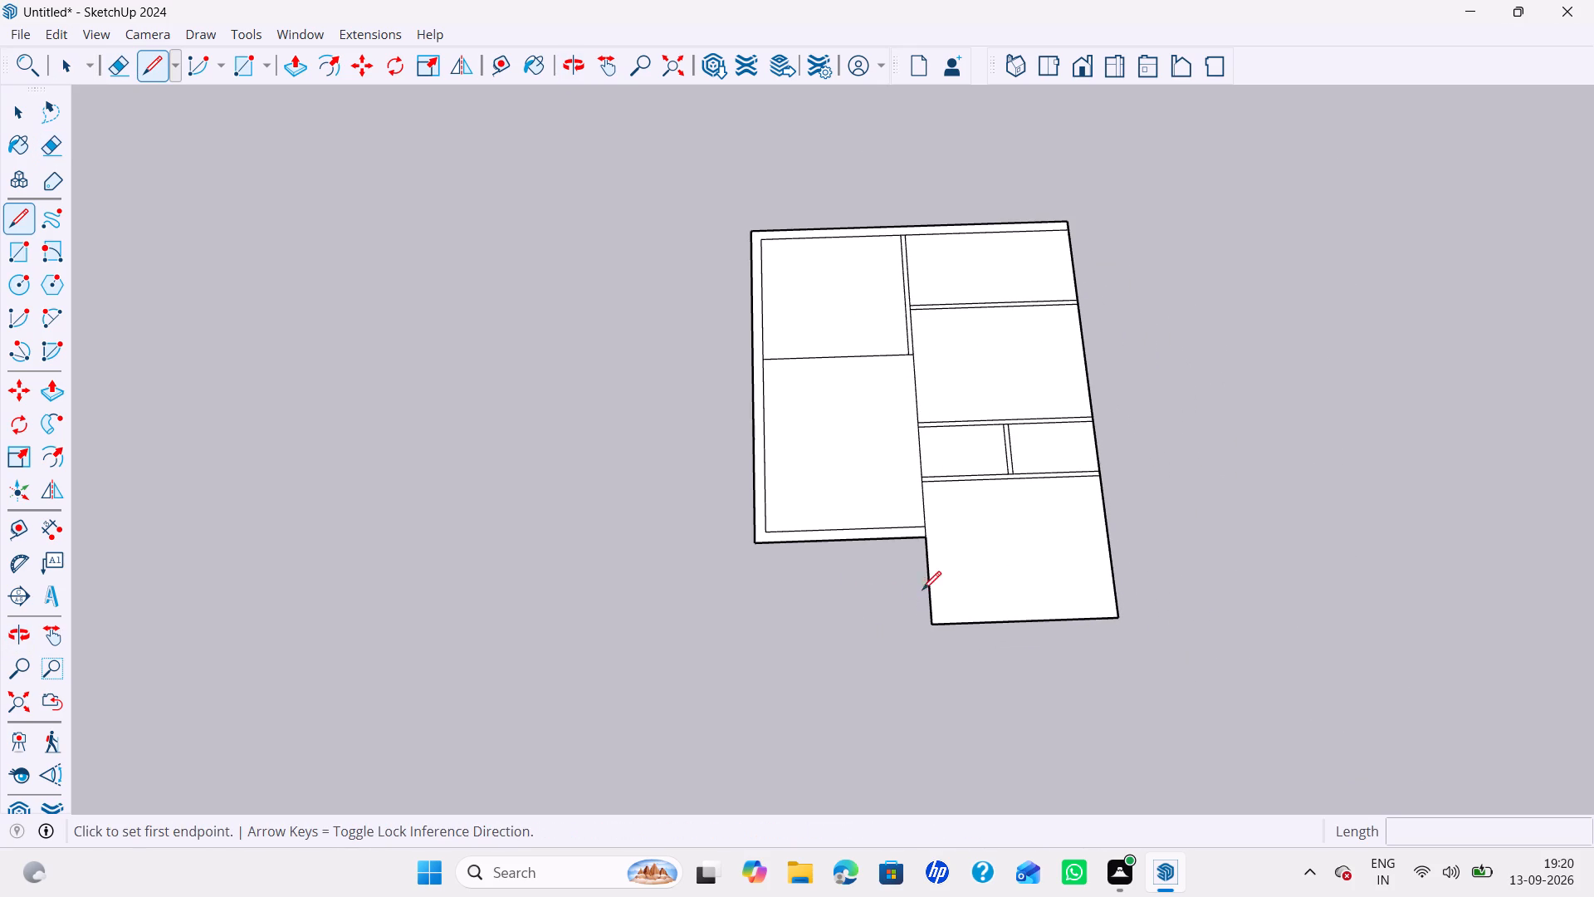
key("space")
key("l")
left_click(931, 621)
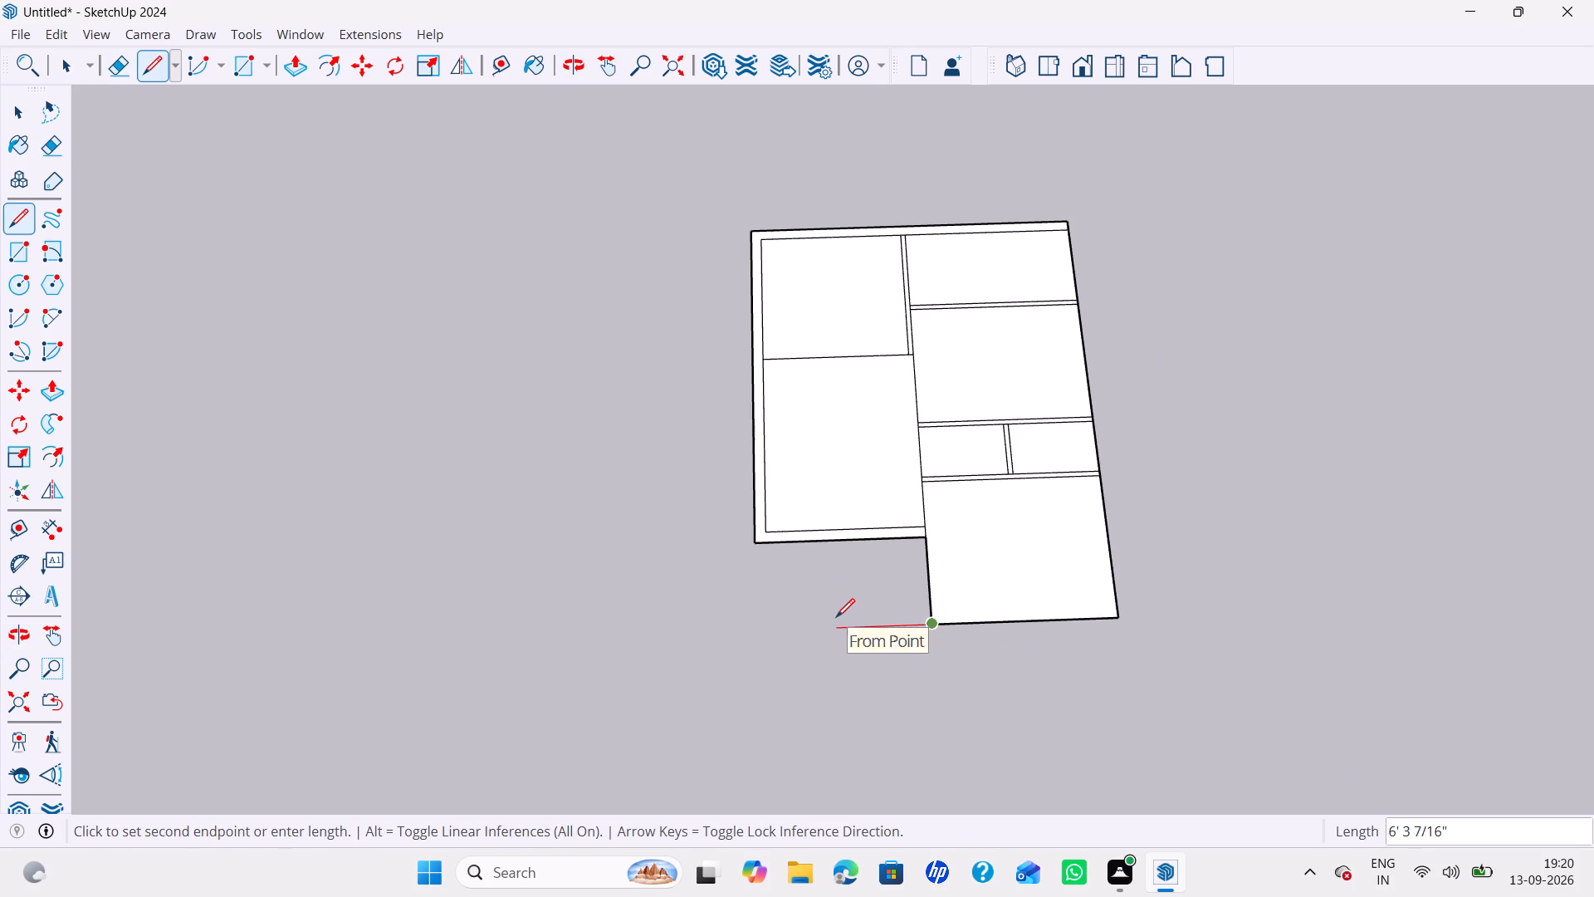
type("4\"")
key("Return")
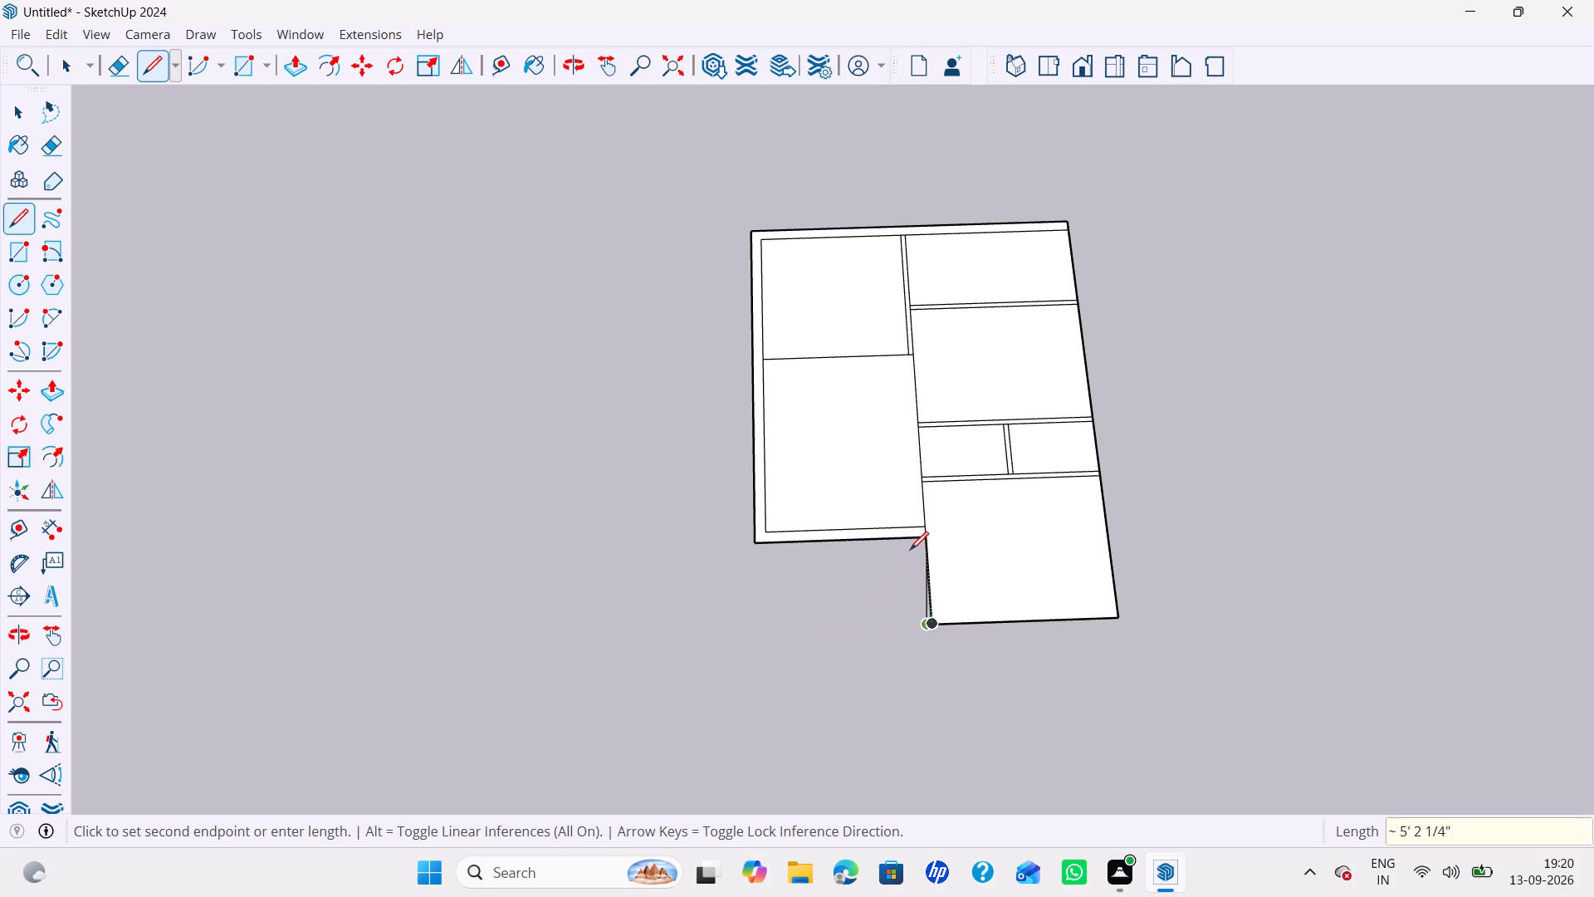
scroll(907, 543, "up", 4)
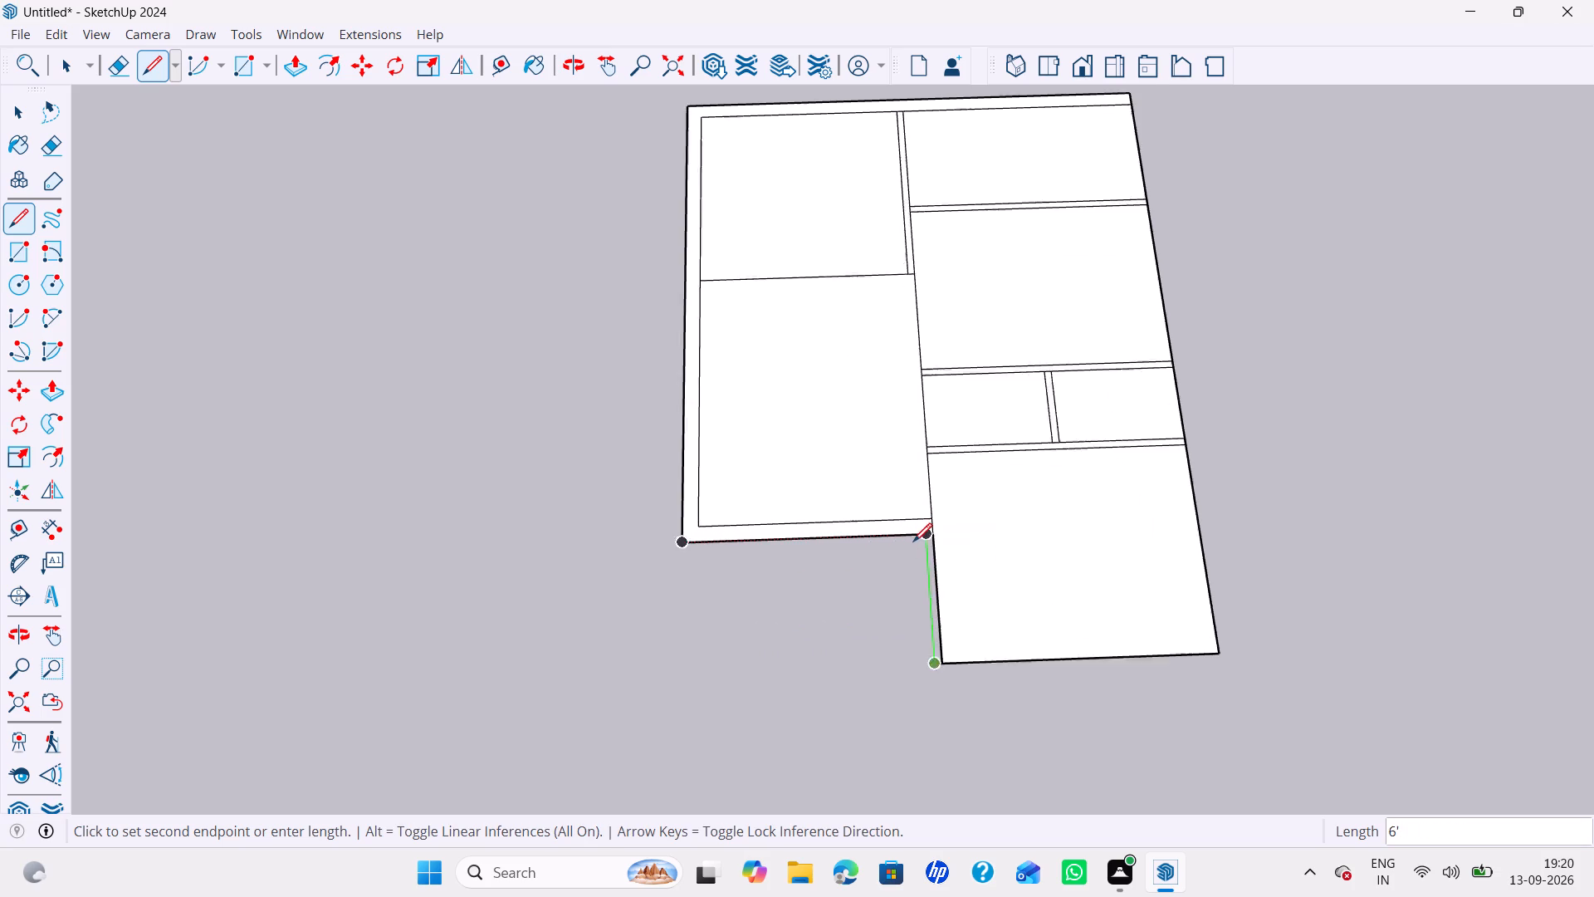
scroll(913, 542, "up", 4)
left_click(925, 531)
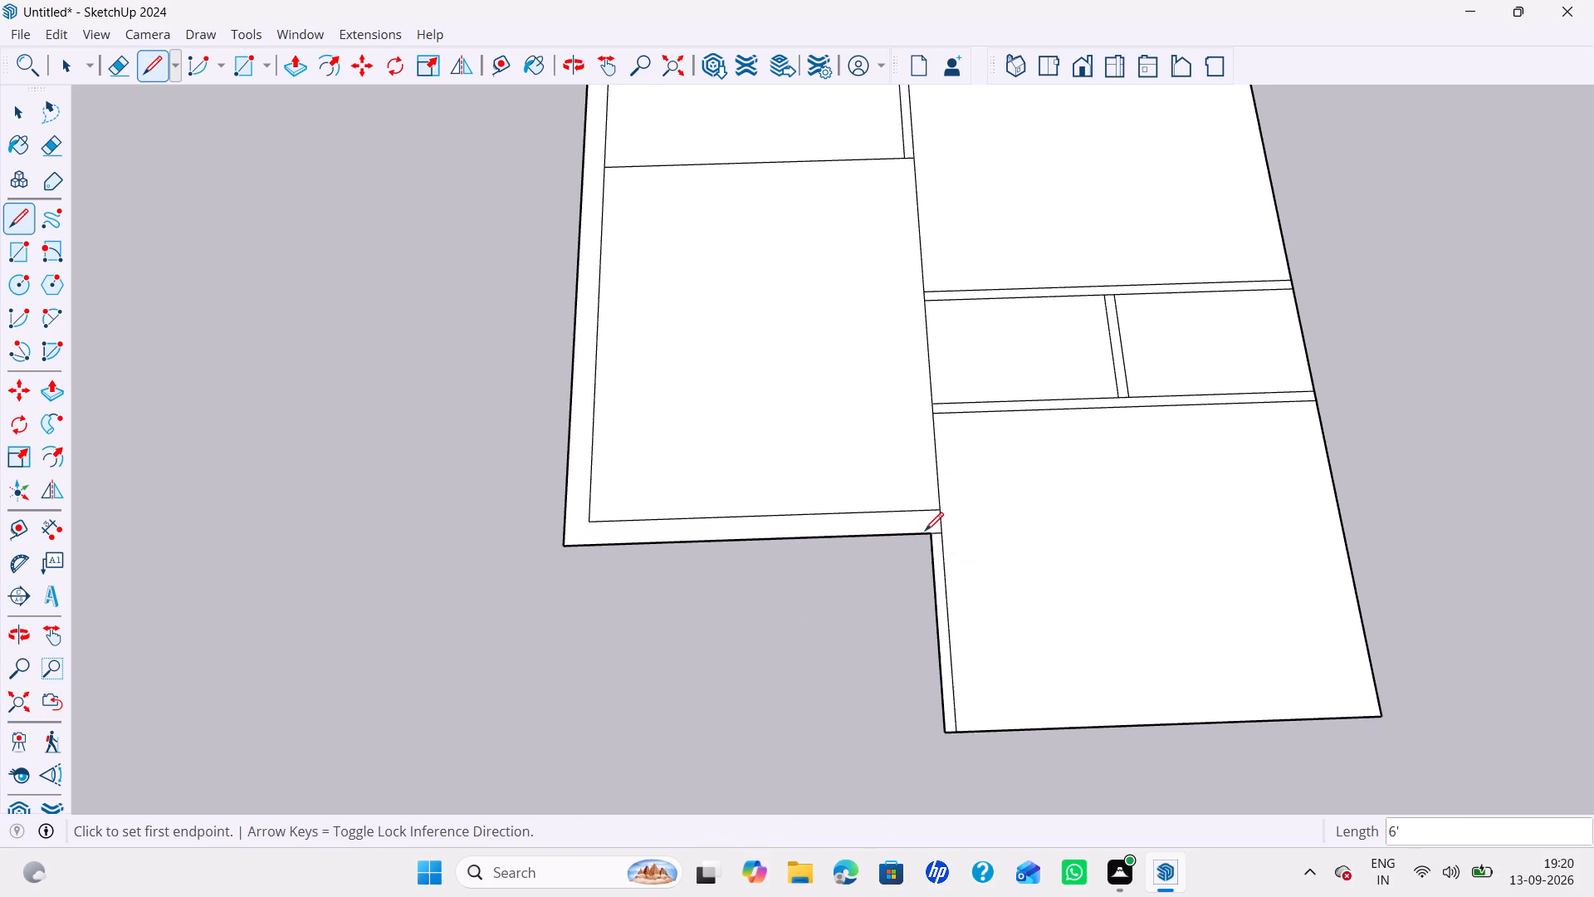
Draw a 9" green-axis edge outward from the 4" strip's near corner and run the outer line along the near room's front side.
scroll(928, 603, "down", 4)
left_click(944, 701)
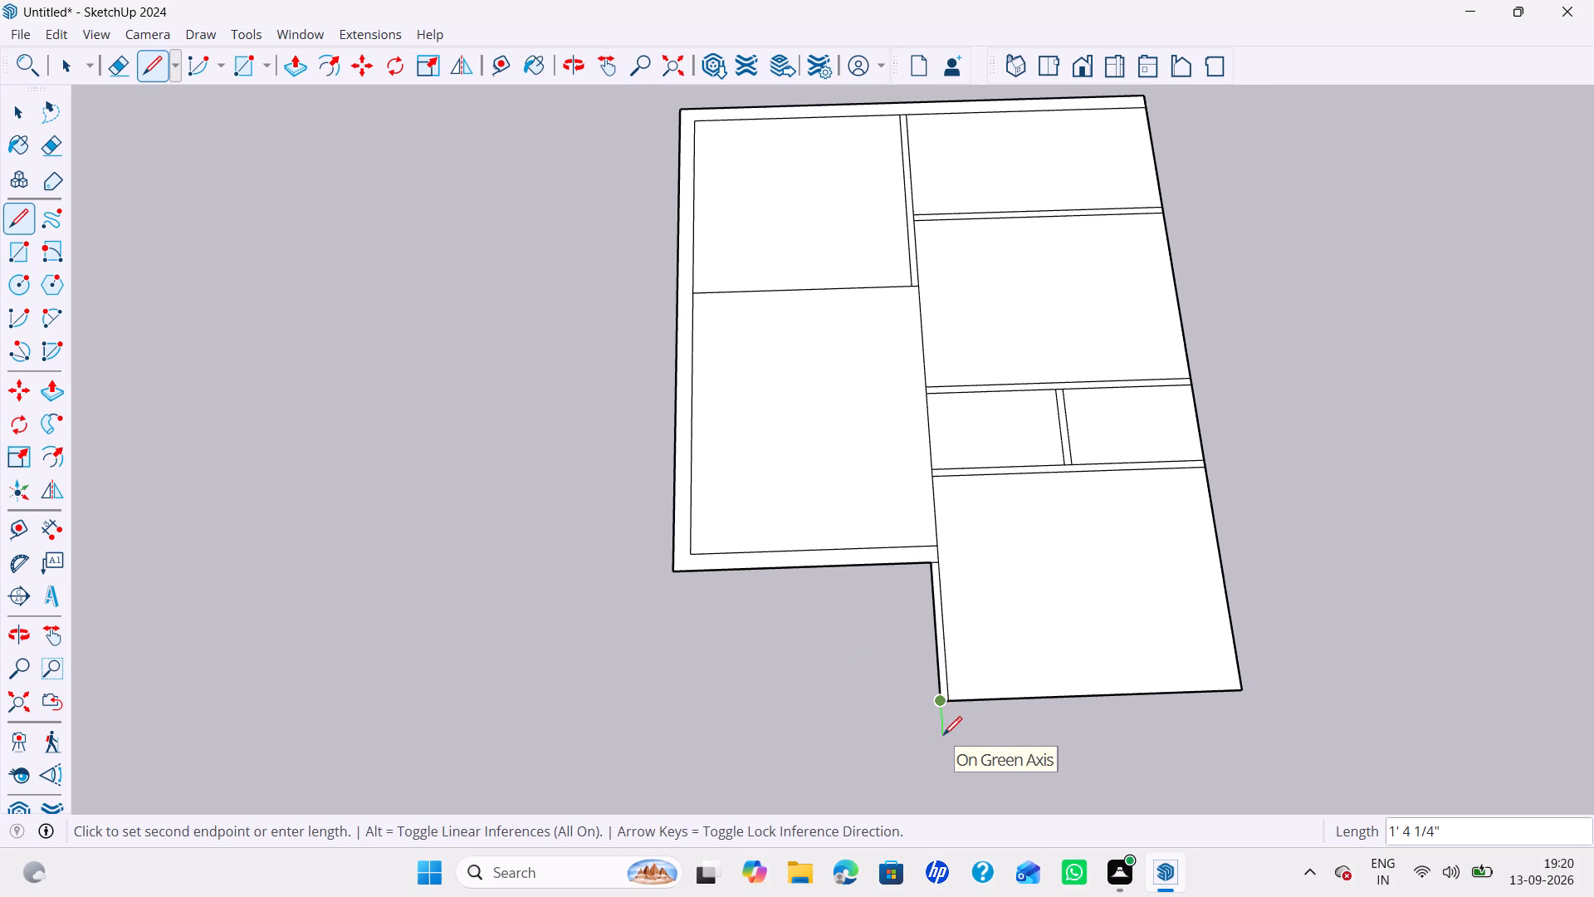
type("9\"")
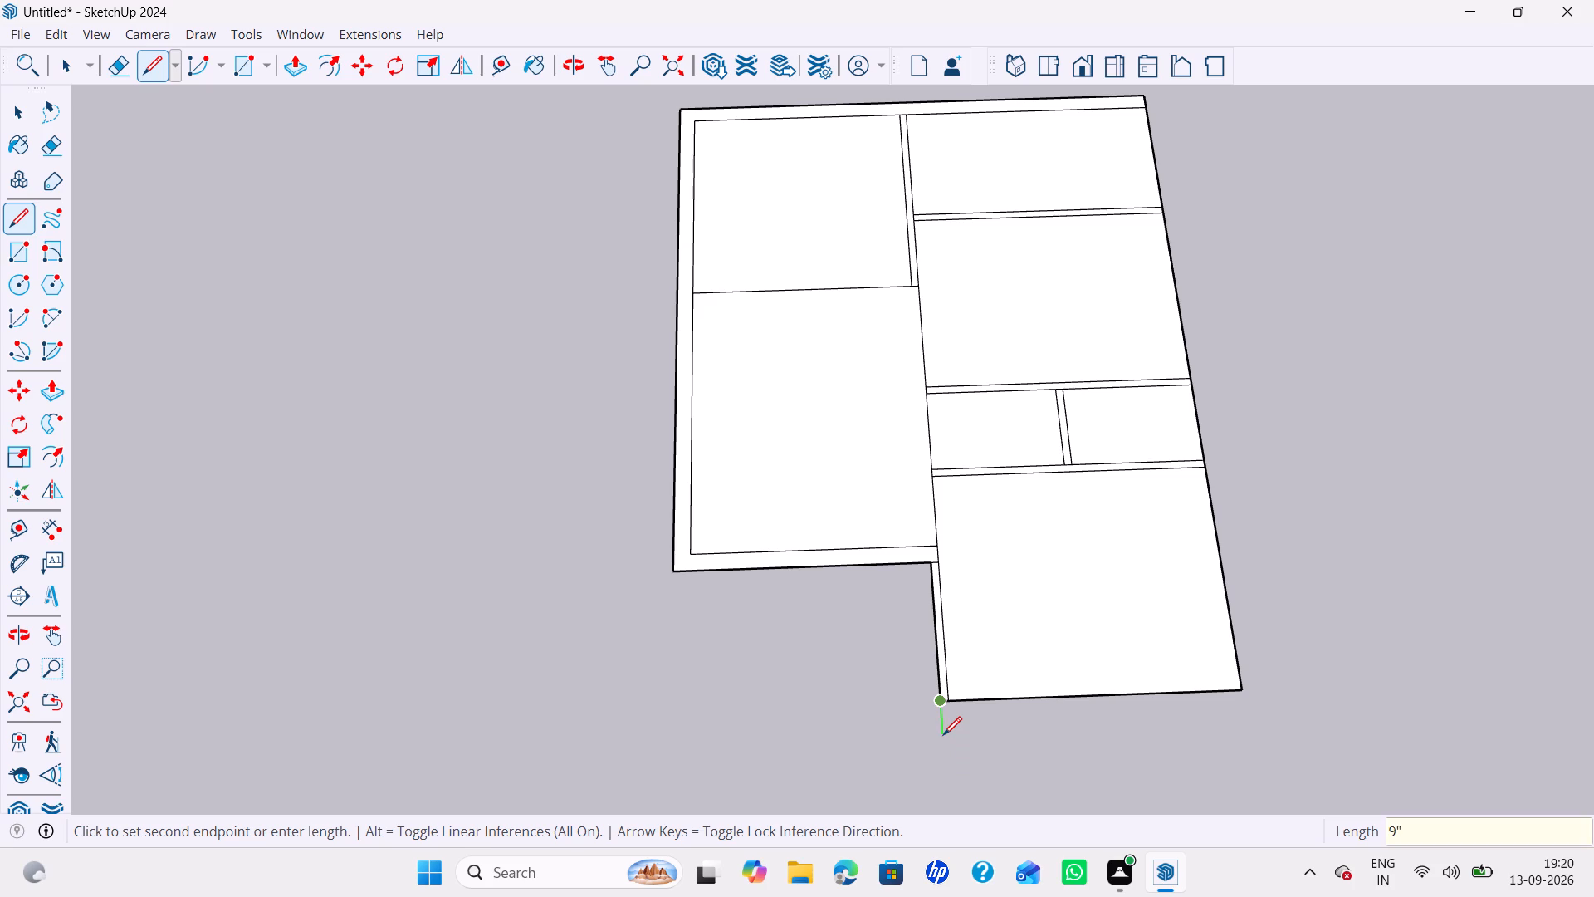
key("Return")
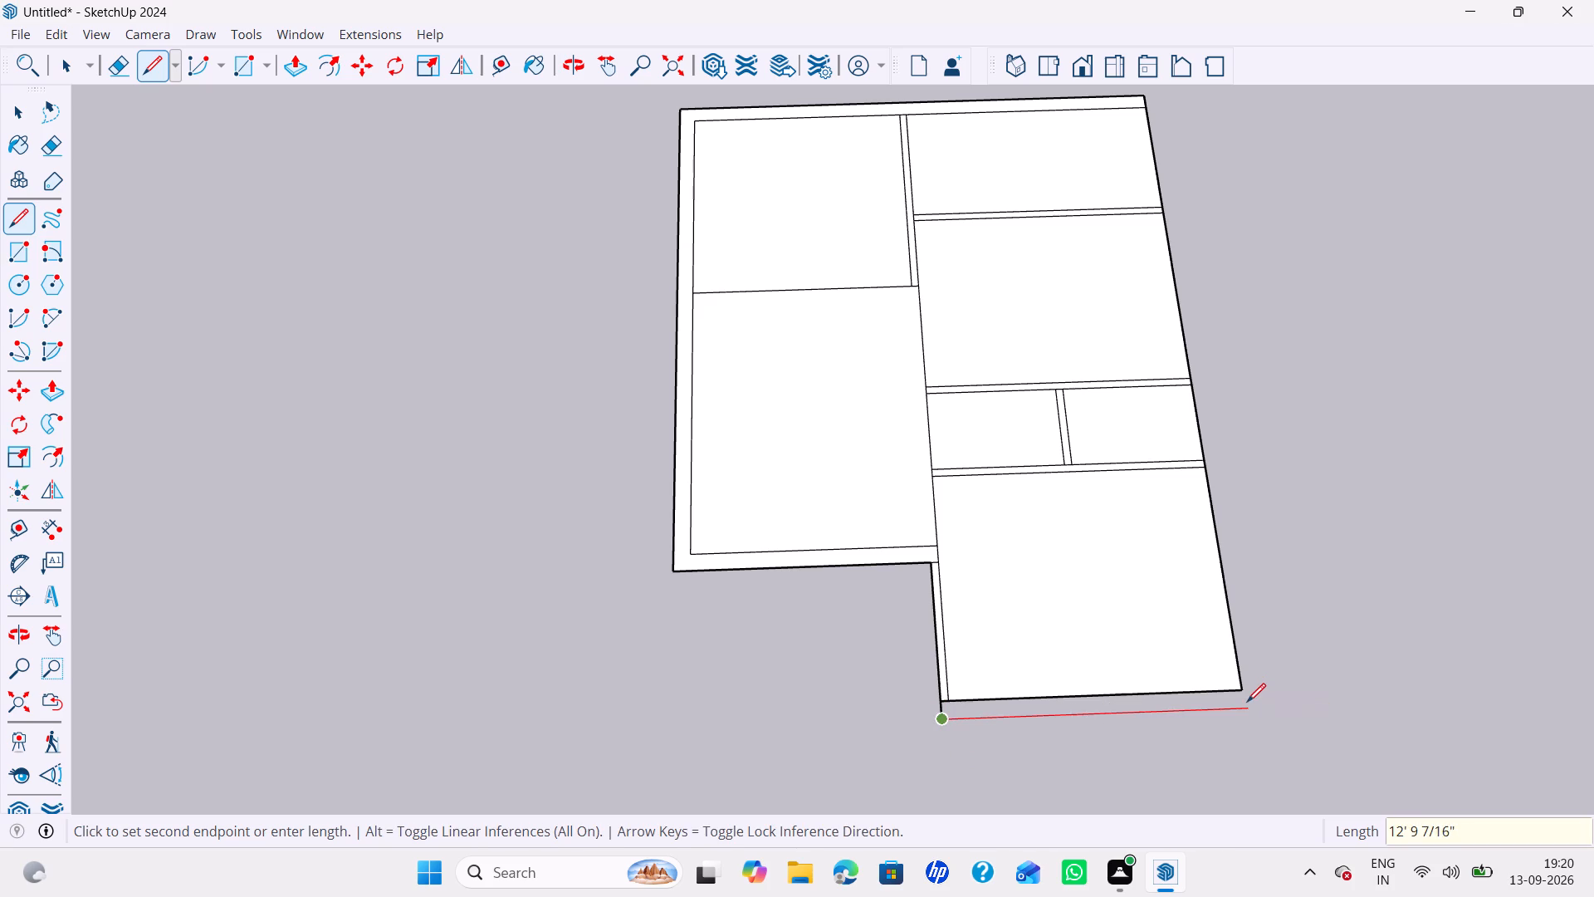
left_click(1247, 704)
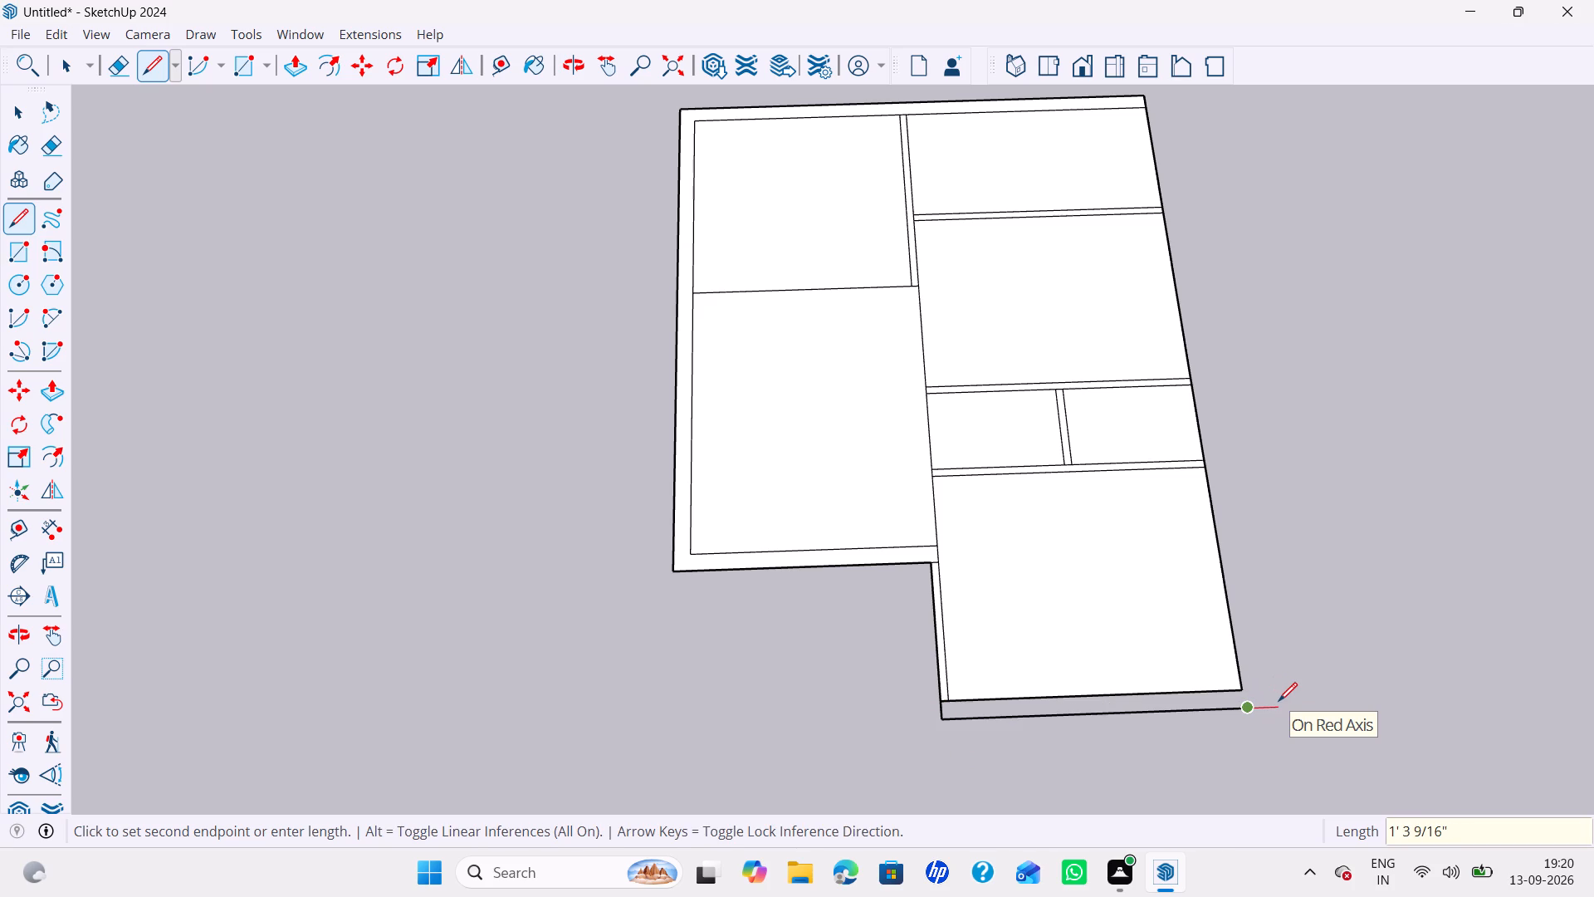
Extend the outer line 9" along the red axis, run it 31' 3" along the plan's long side, and close it at the far corner.
type("9\"")
key("Return")
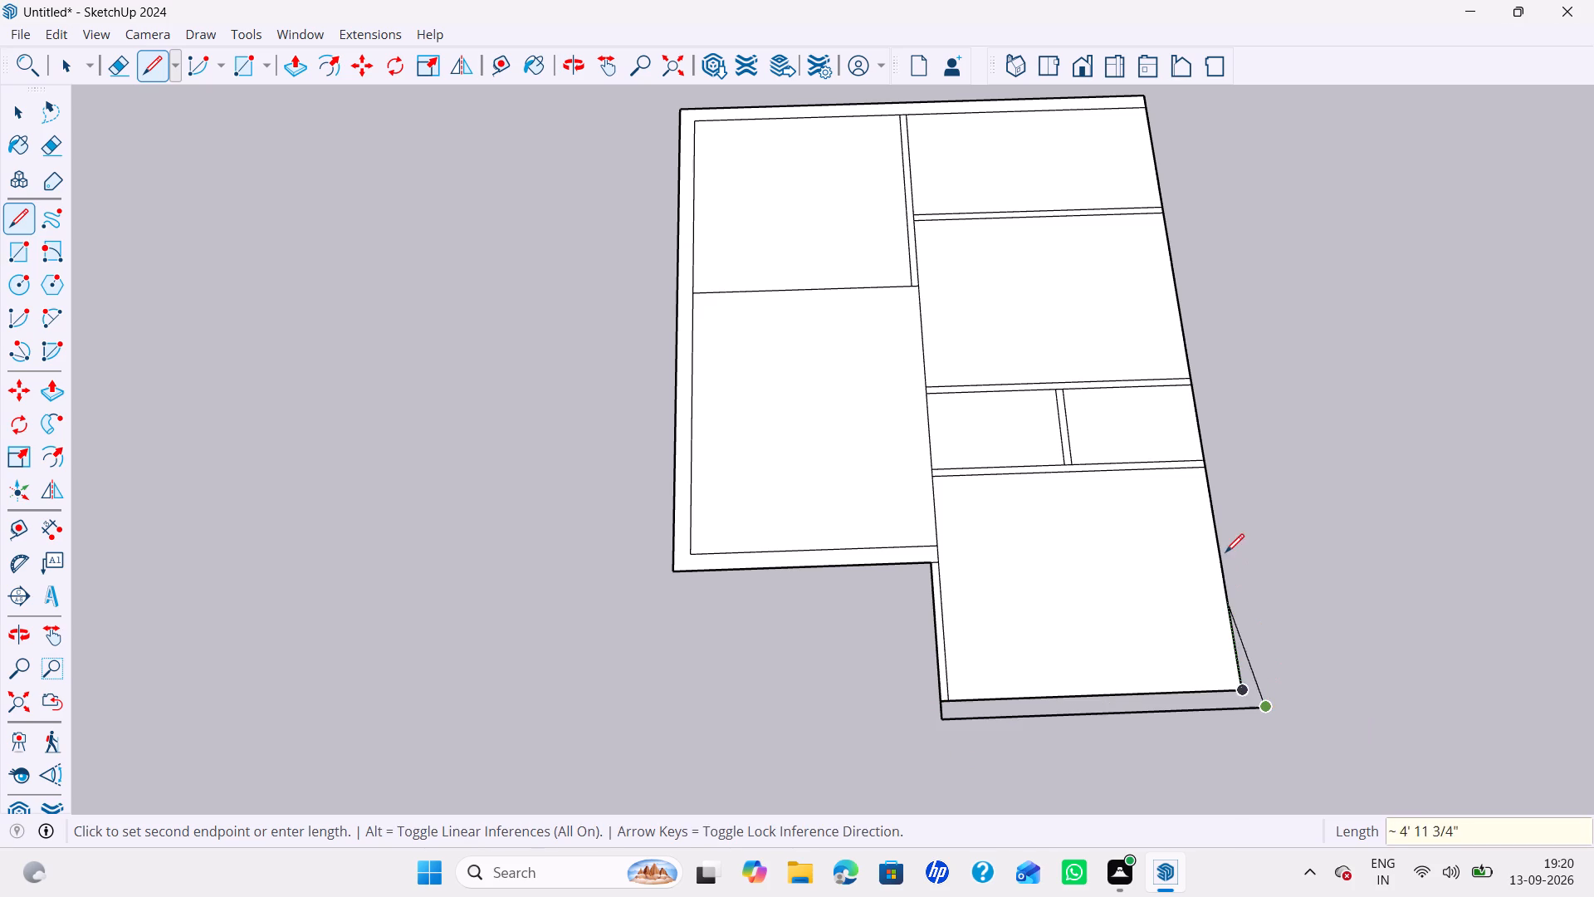
scroll(1220, 528, "up", 1)
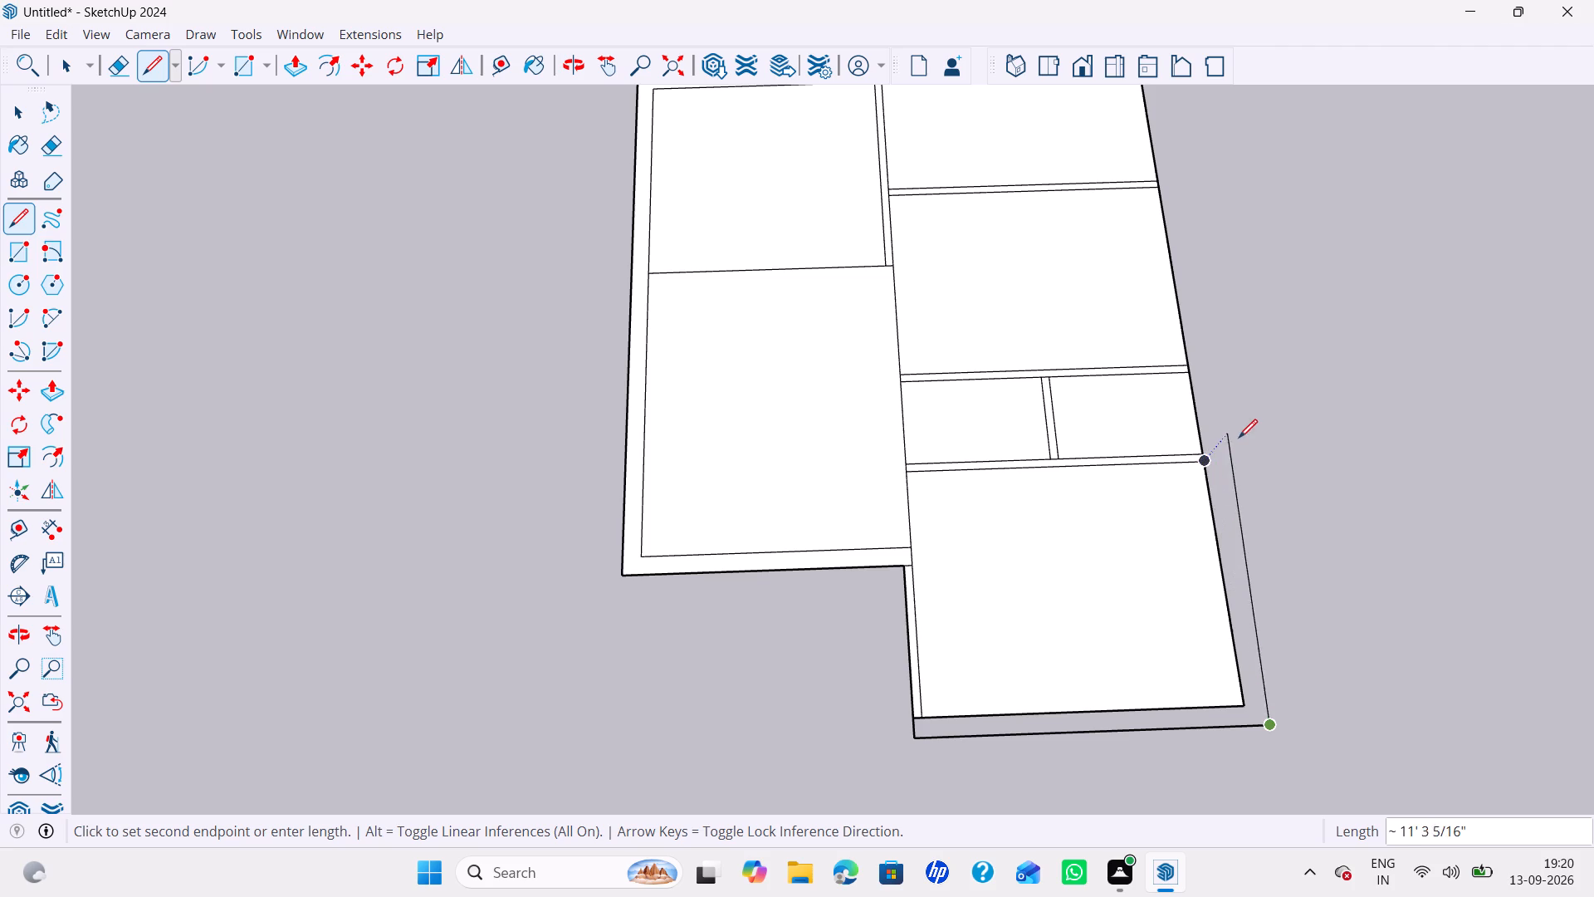
scroll(1239, 438, "down", 5)
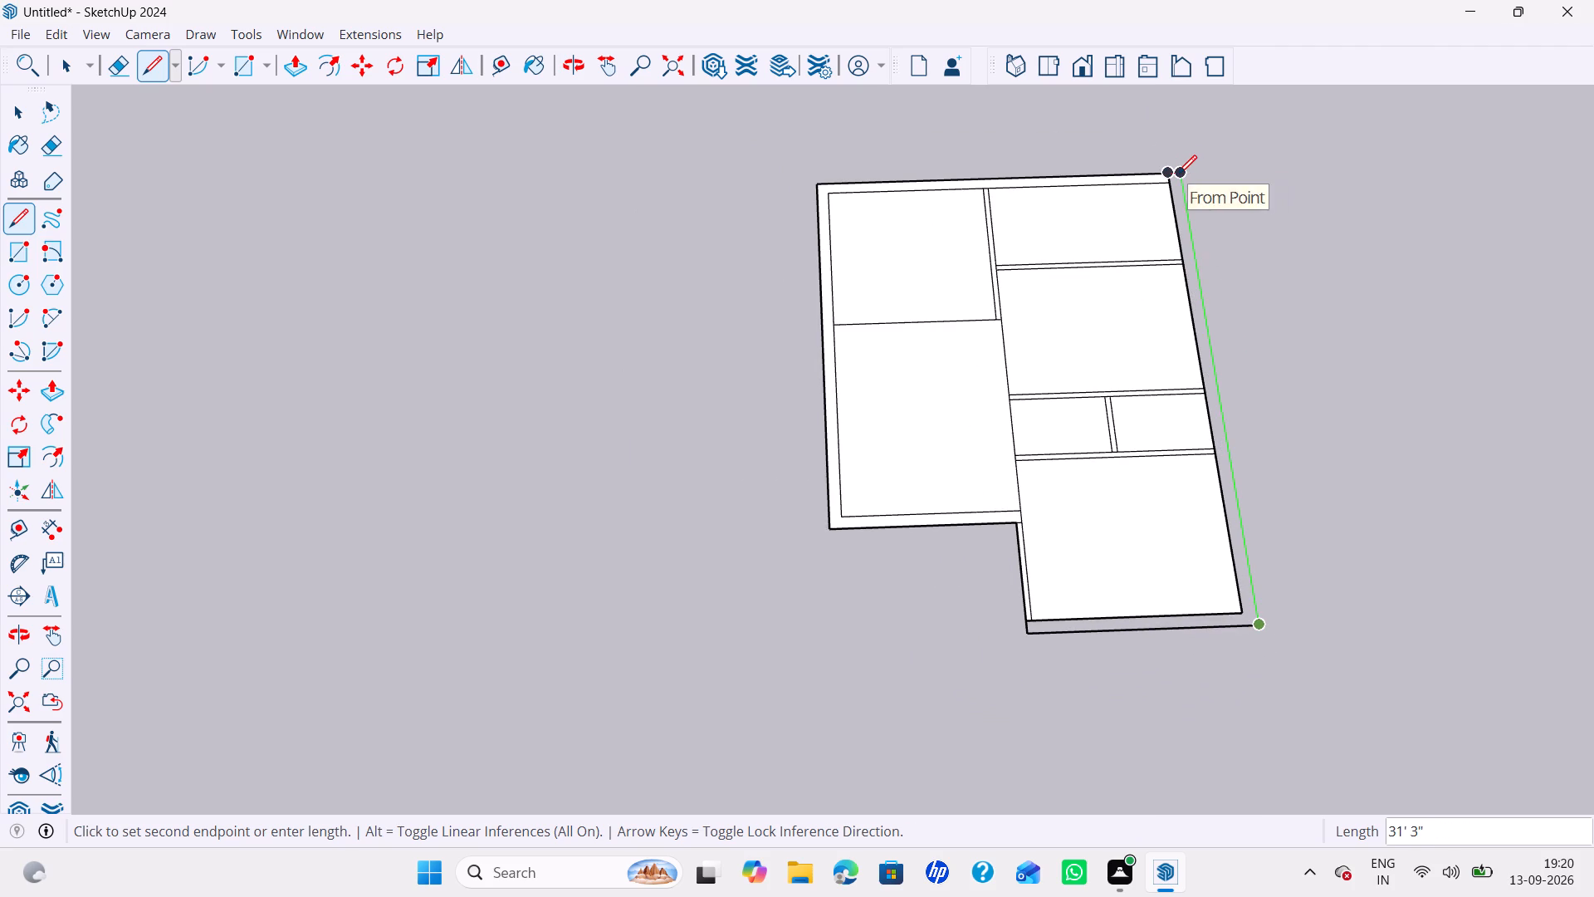
left_click(1178, 174)
left_click(1164, 177)
key("space")
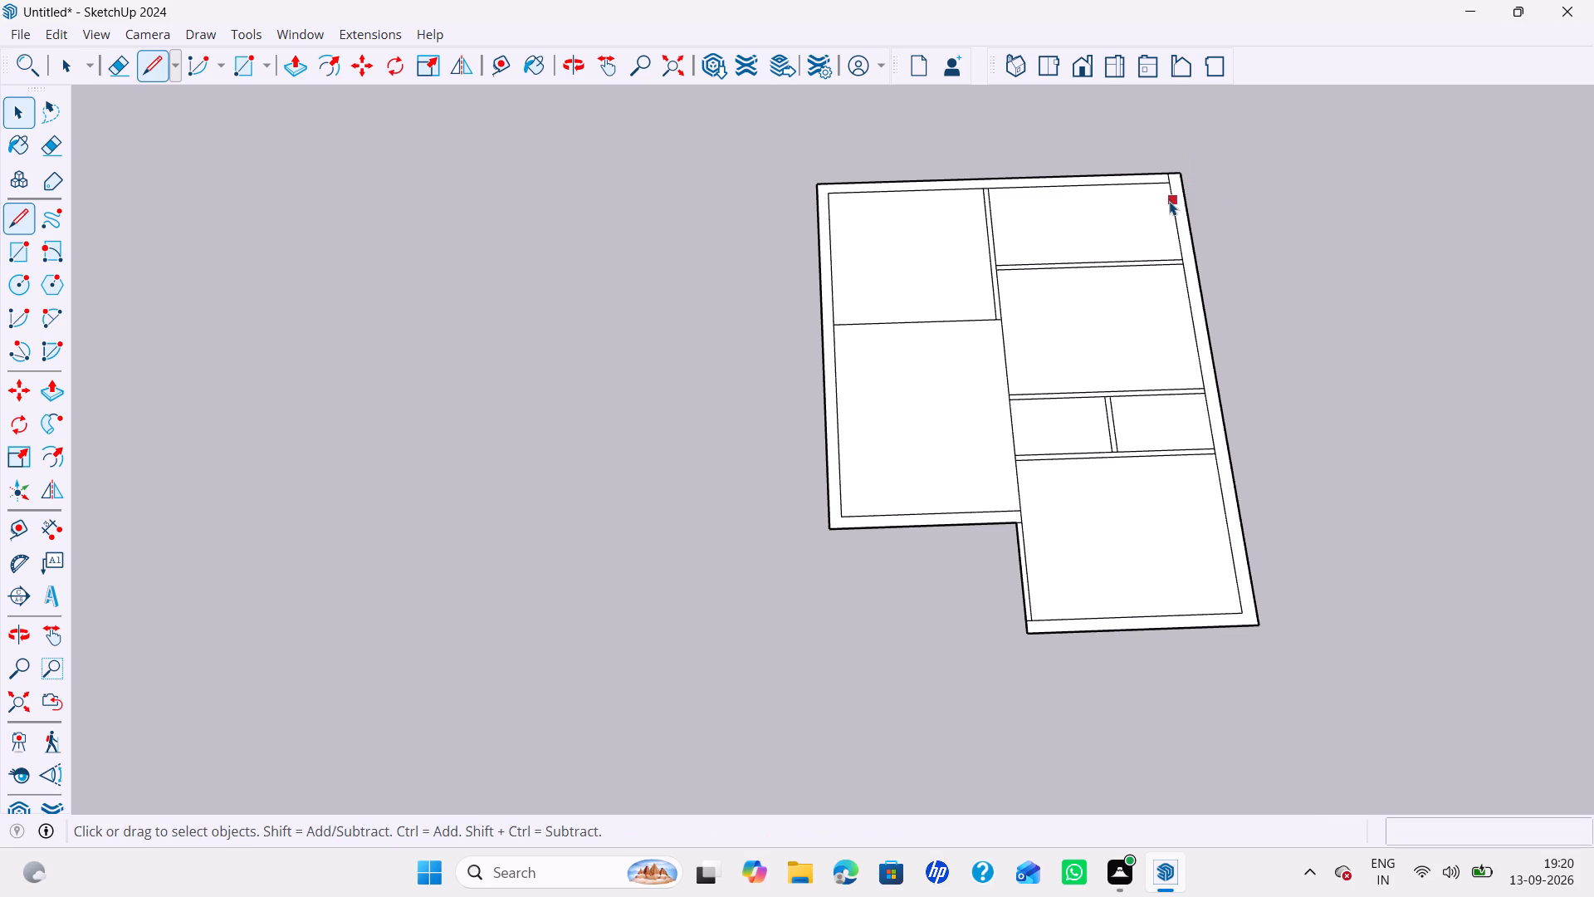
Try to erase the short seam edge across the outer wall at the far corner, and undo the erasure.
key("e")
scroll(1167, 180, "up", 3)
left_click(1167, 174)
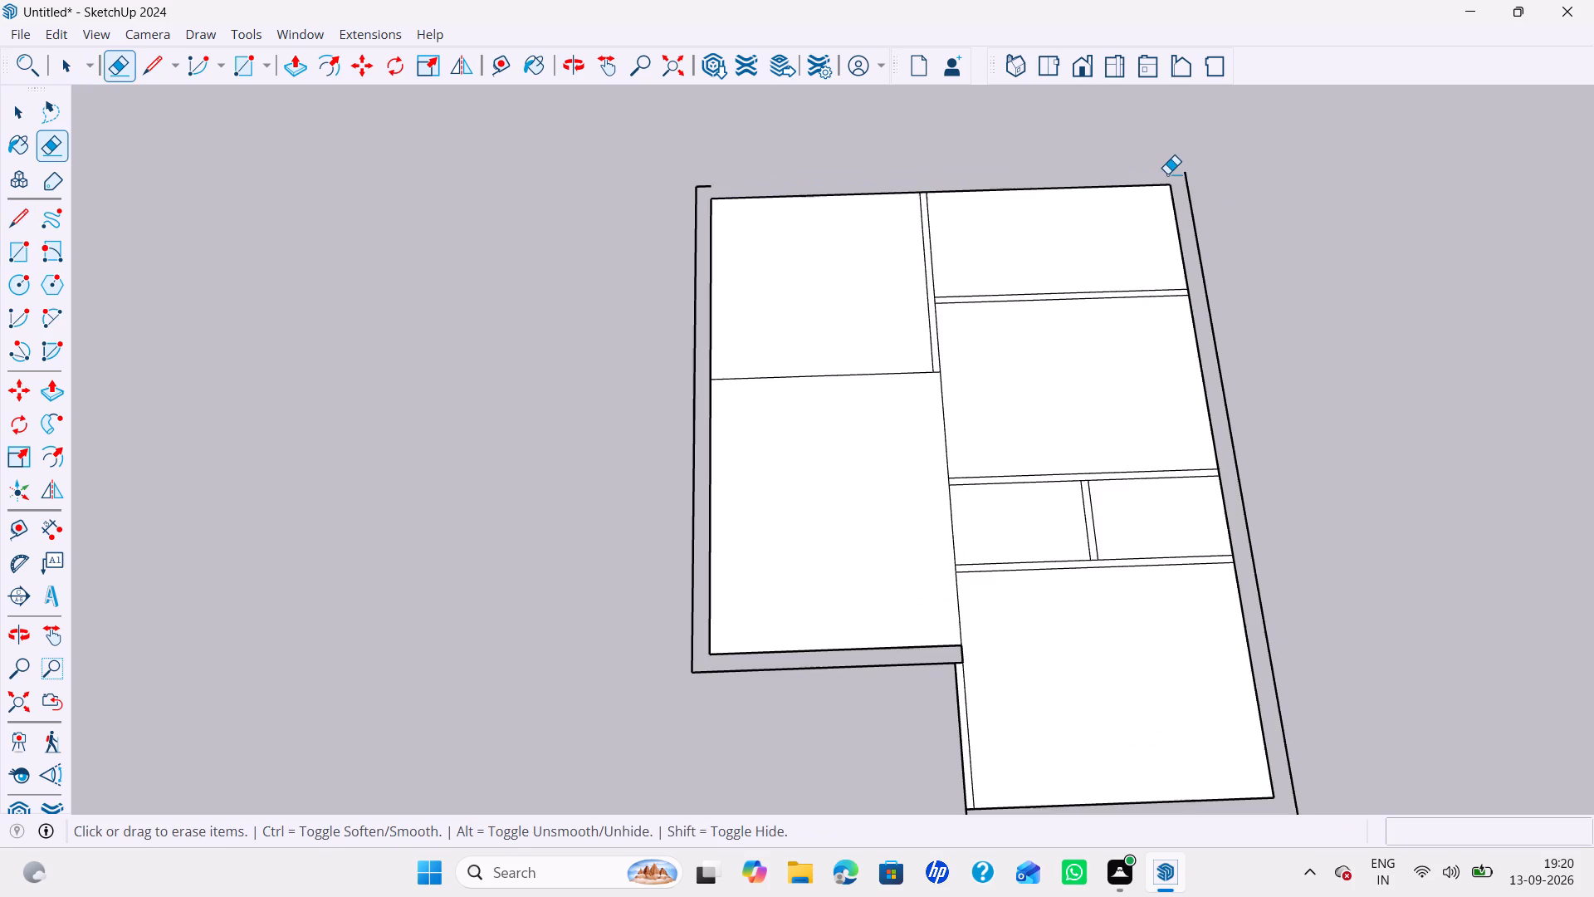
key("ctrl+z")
Erase the short seam edge crossing the outer wall at the far corner where the two 9" strips meet.
scroll(1164, 184, "up", 1)
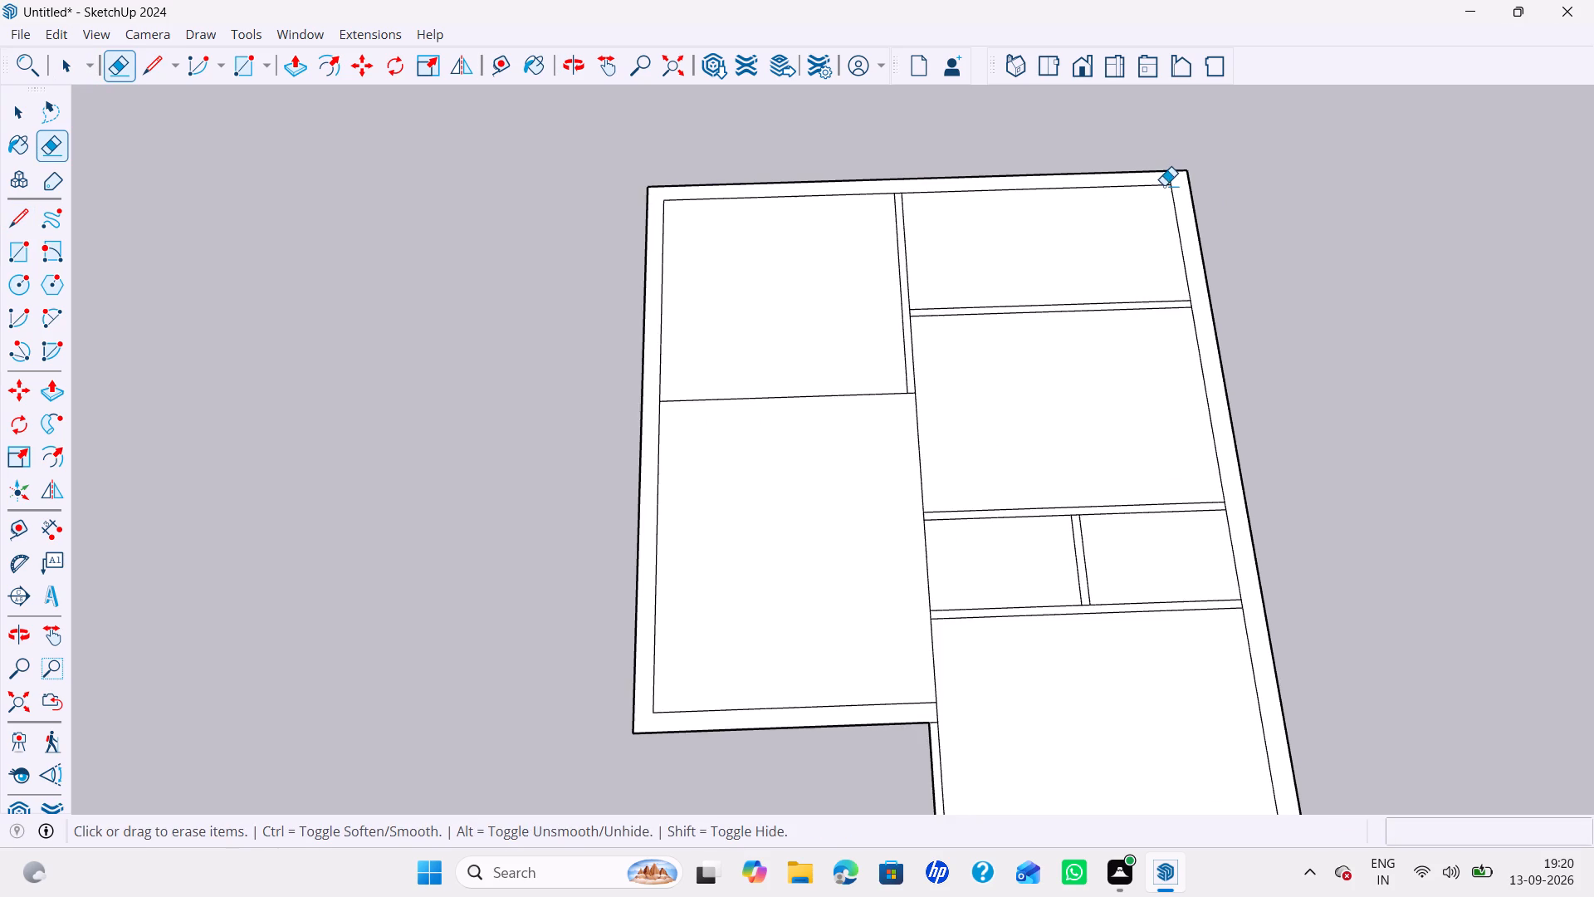
scroll(1164, 185, "up", 2)
left_click(1172, 175)
scroll(1185, 206, "down", 6)
scroll(1217, 321, "down", 2)
key("space")
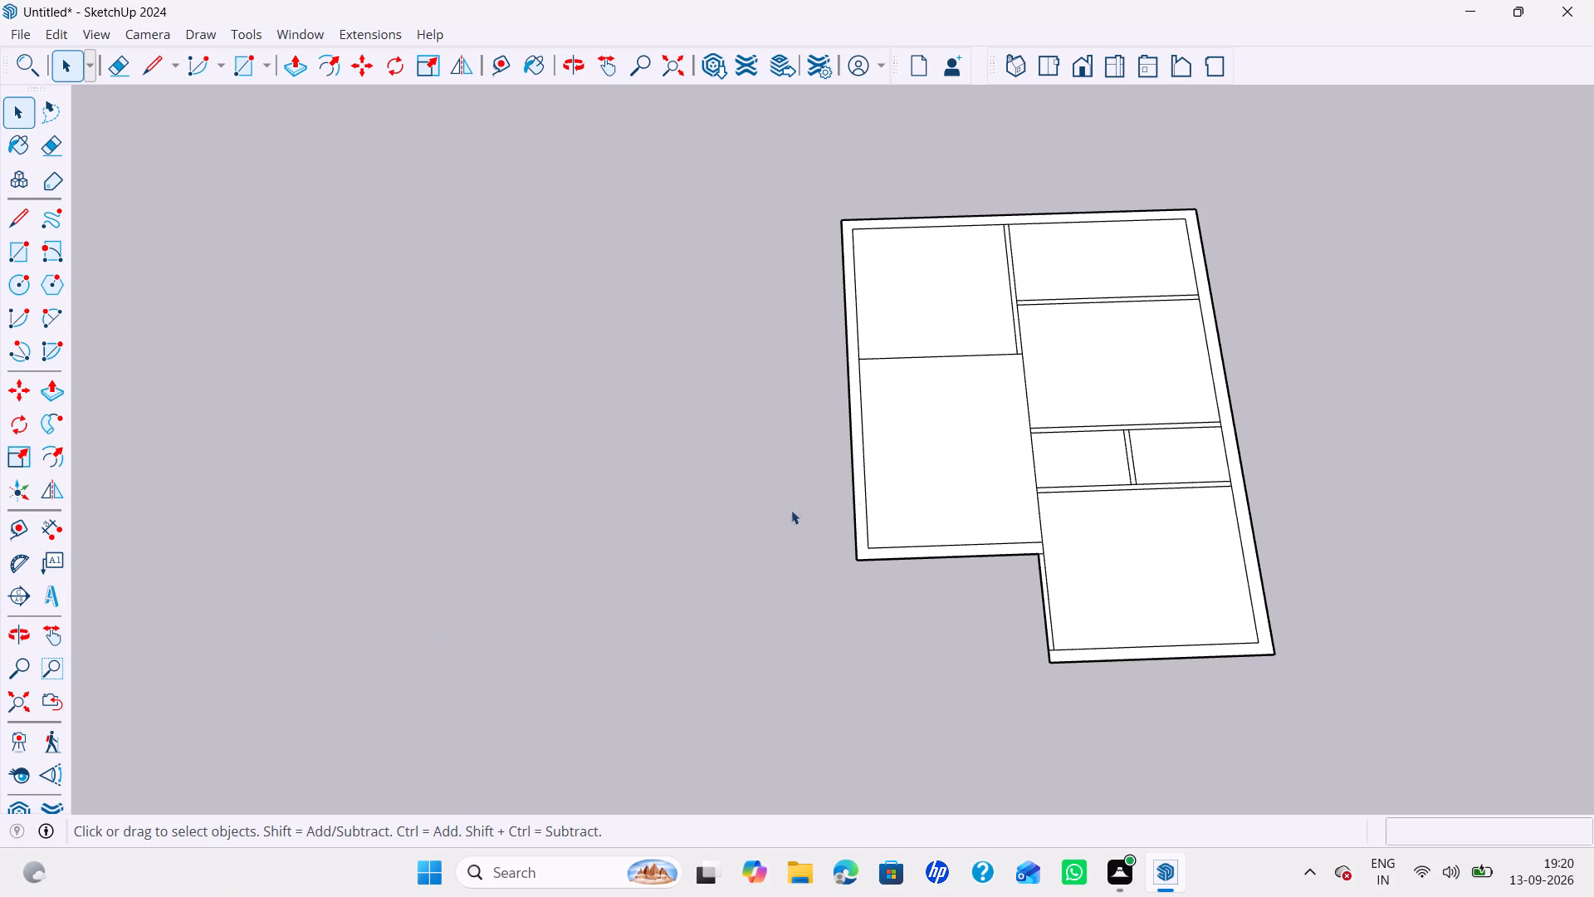
Copy the full dividing edge between the far room and the 13' long room 4" toward the near side, forming the inner wall.
left_click(961, 357)
key("m")
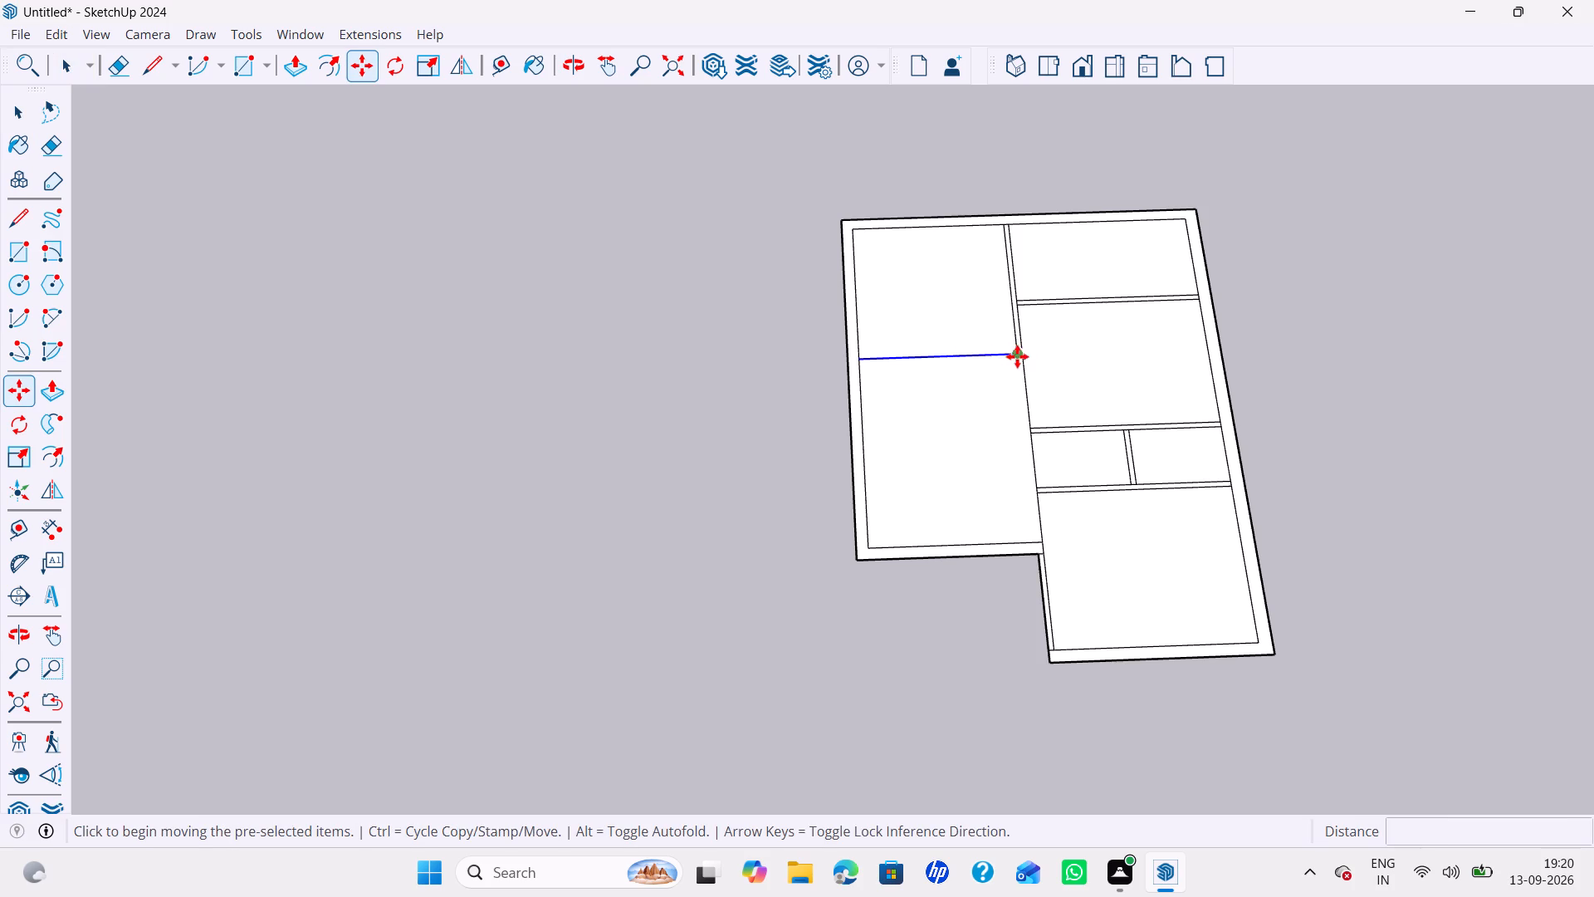
scroll(1019, 356, "down", 1)
key("space")
scroll(1022, 356, "up", 9)
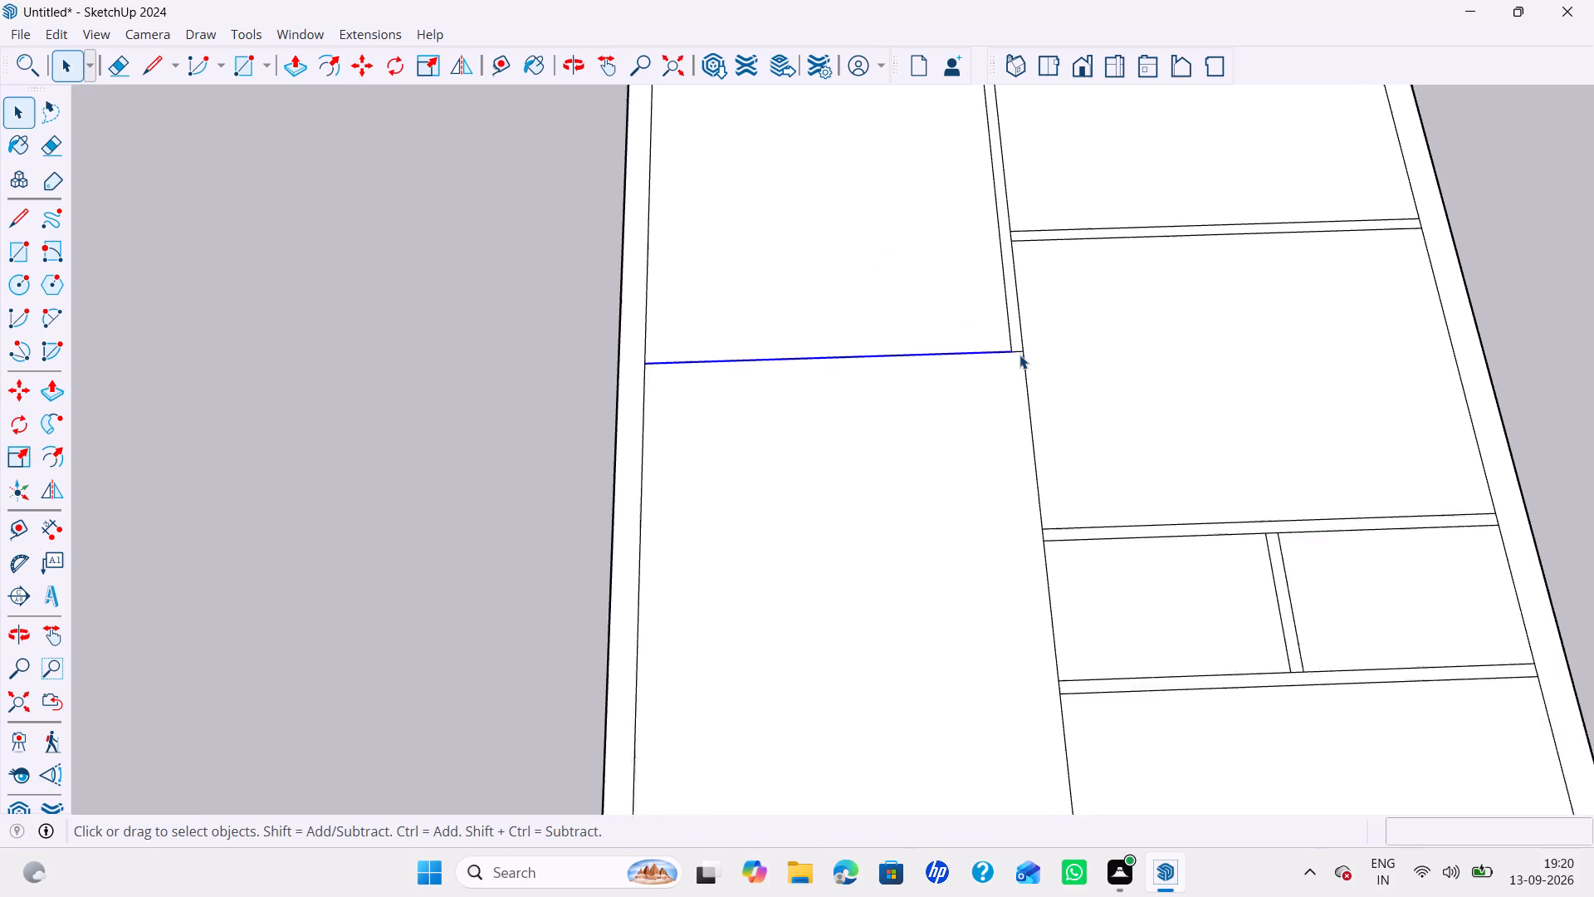
scroll(1019, 355, "up", 1)
left_click(1015, 351, "shift")
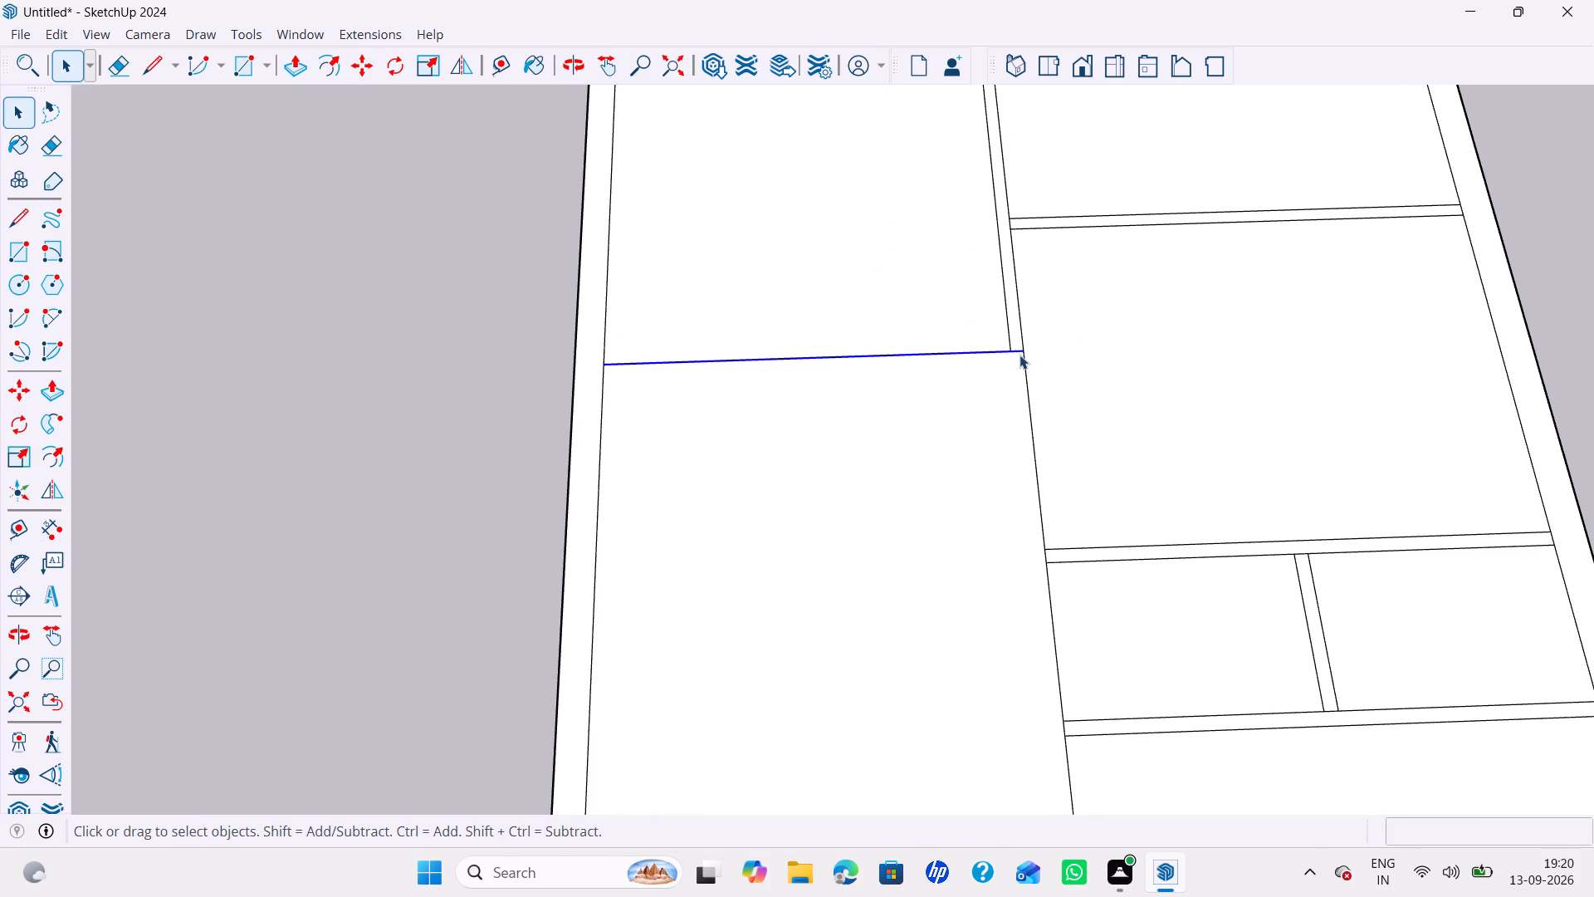
key("m")
left_click(1025, 351, "ctrl")
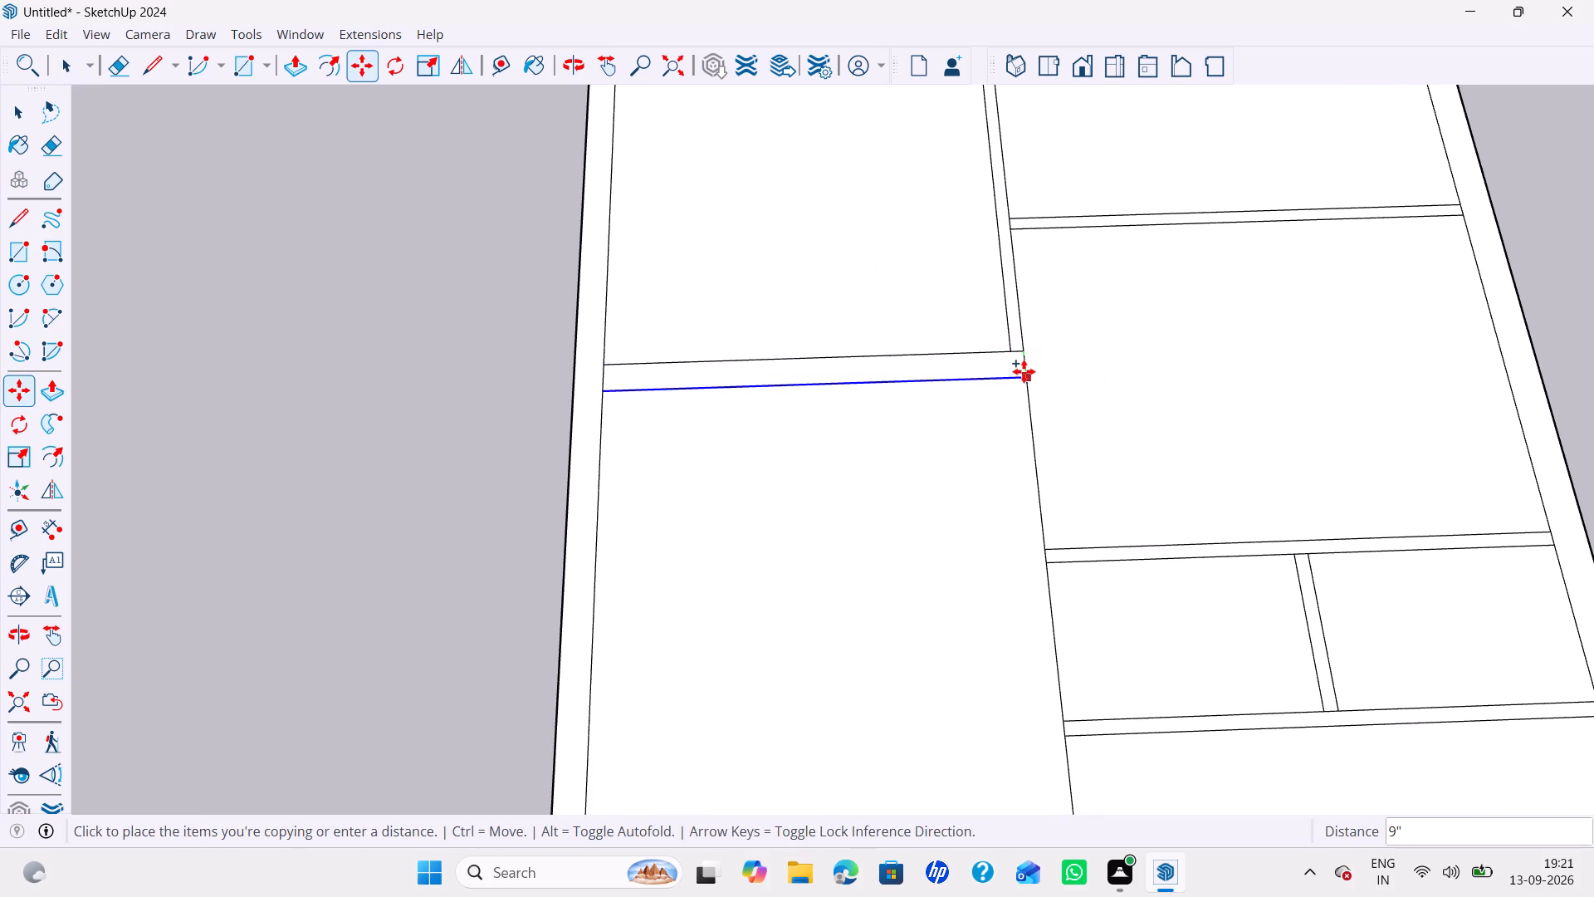
type("4\"")
key("Return")
scroll(1071, 439, "down", 7)
key("space")
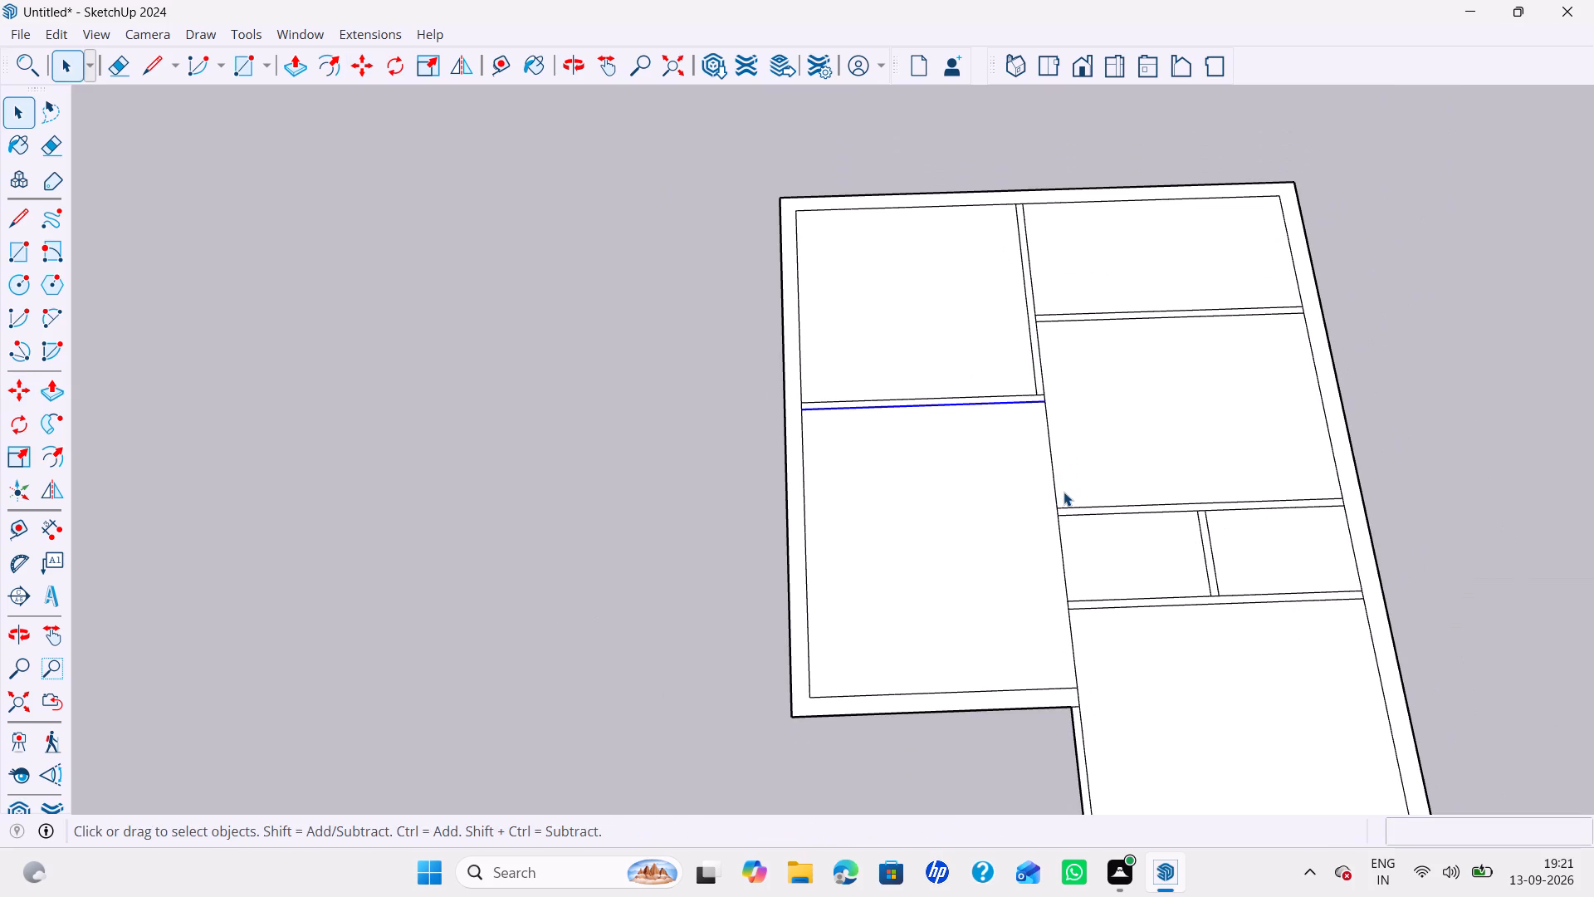
Measure the 13' room's length from the copied wall edge to the near 9.
key("t")
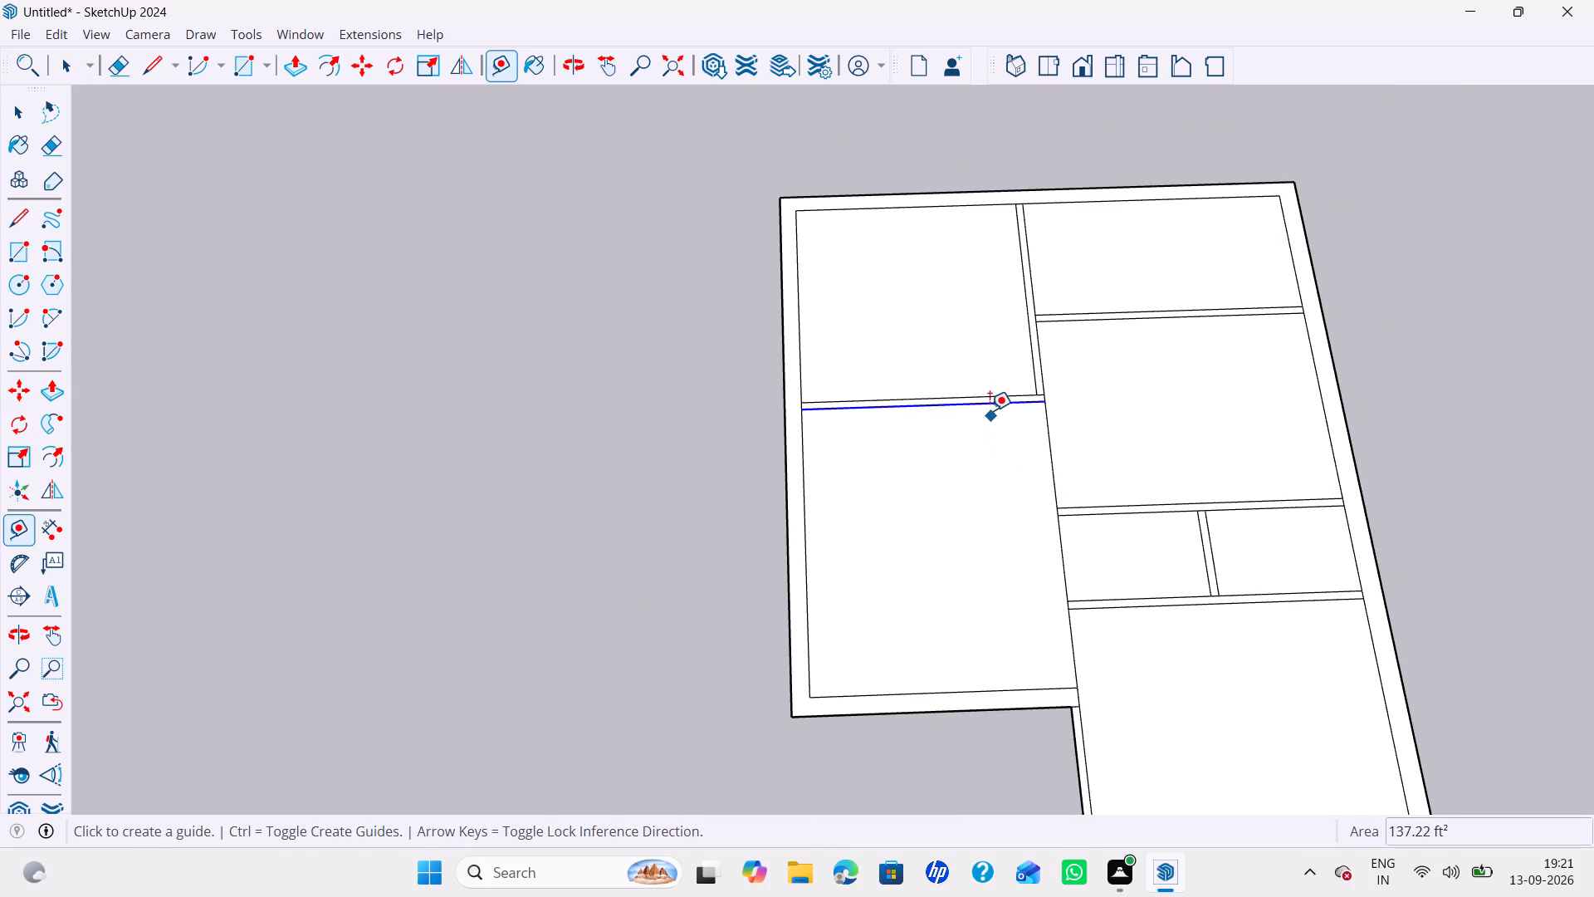
left_click(990, 407)
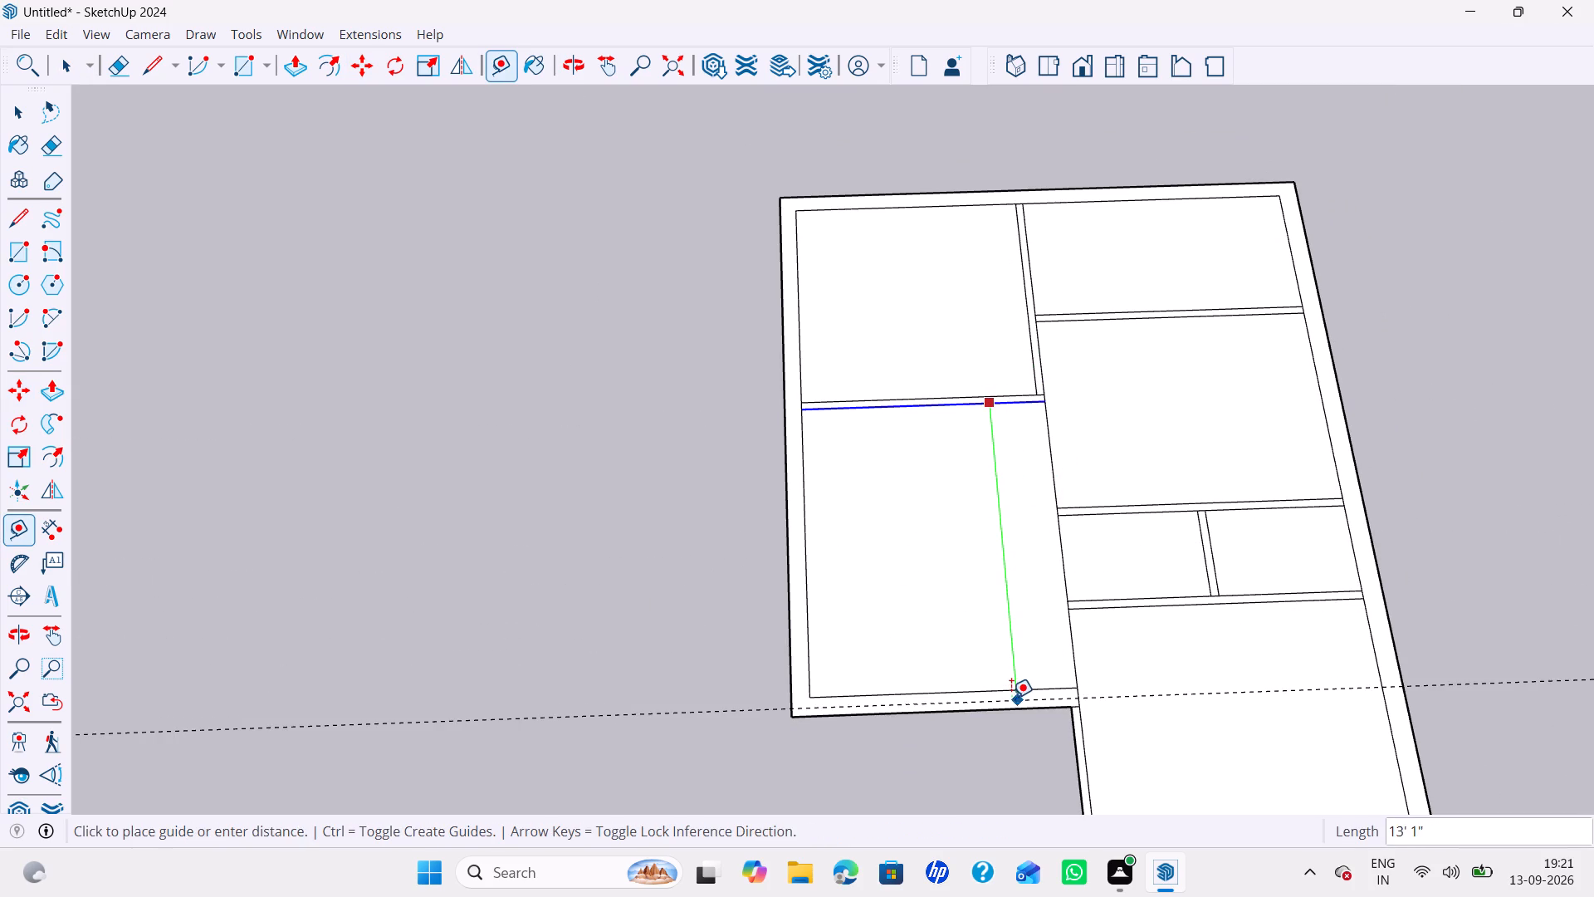
key("Escape")
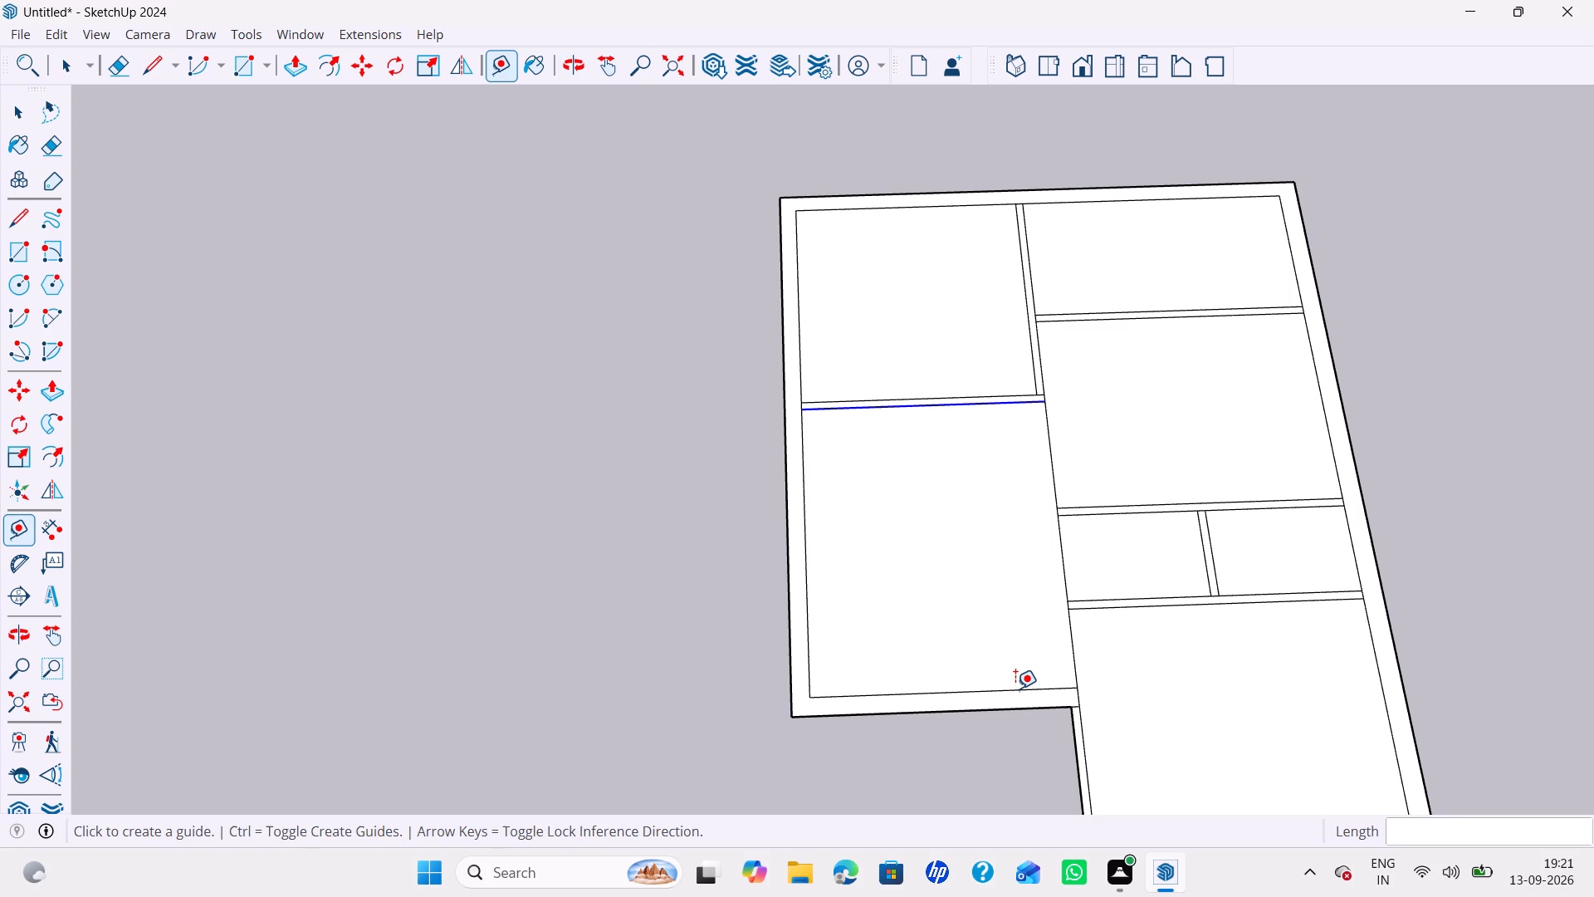
key("Escape")
key("space")
Move the inner and outer edges of the 13' room's near 9" wall outward 4" along the green axis.
left_click(1015, 689)
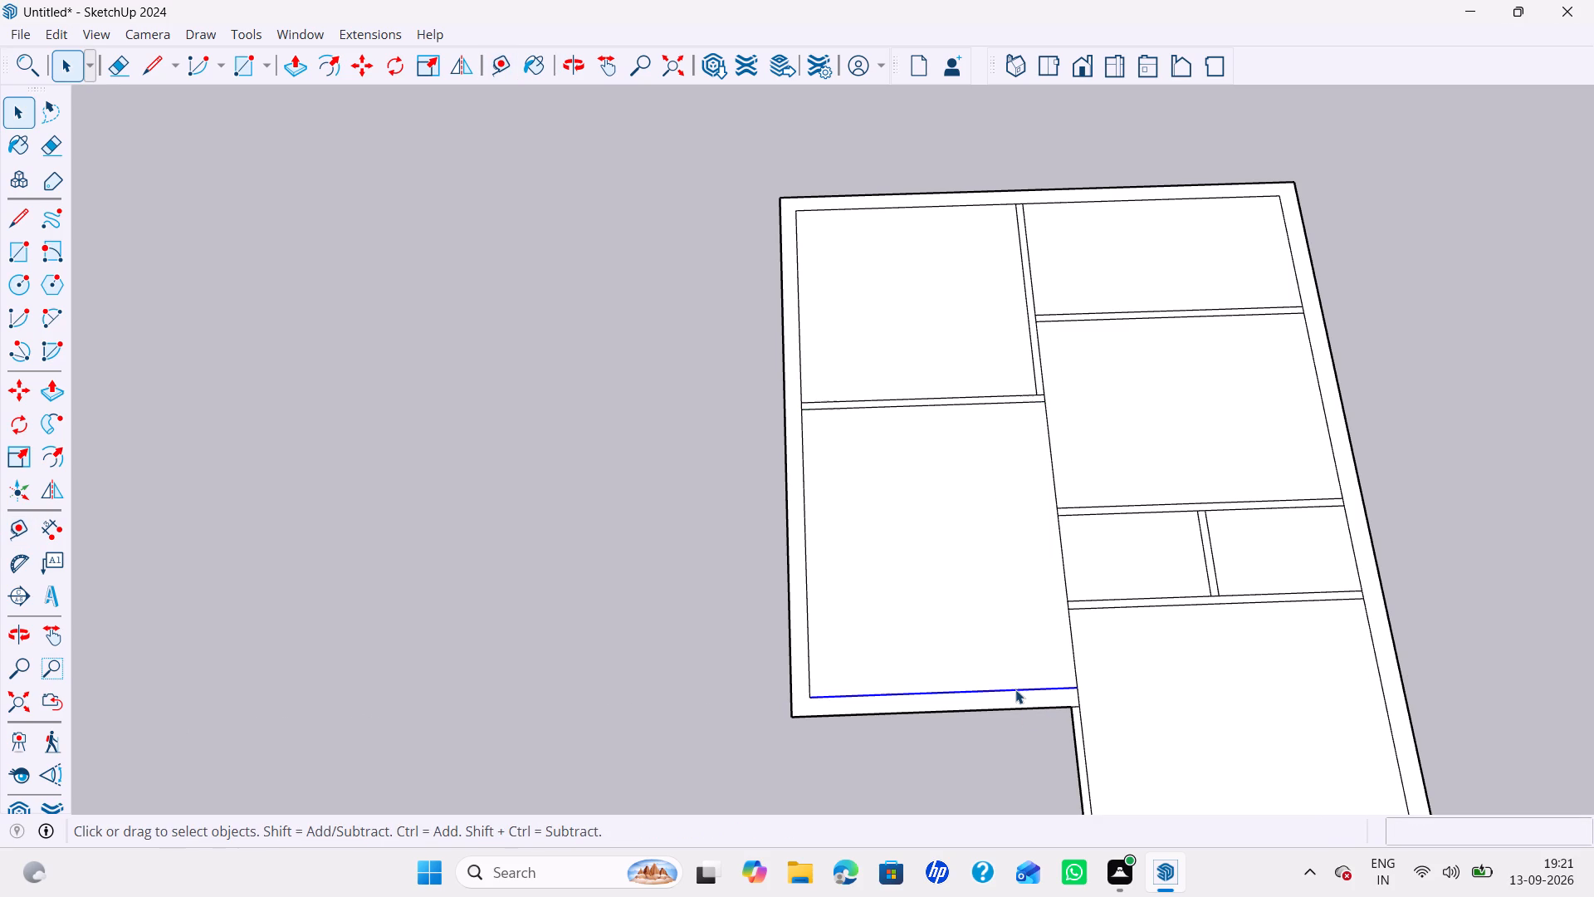
left_click(1013, 710, "ctrl")
scroll(1077, 714, "up", 7)
left_click(1075, 698, "ctrl")
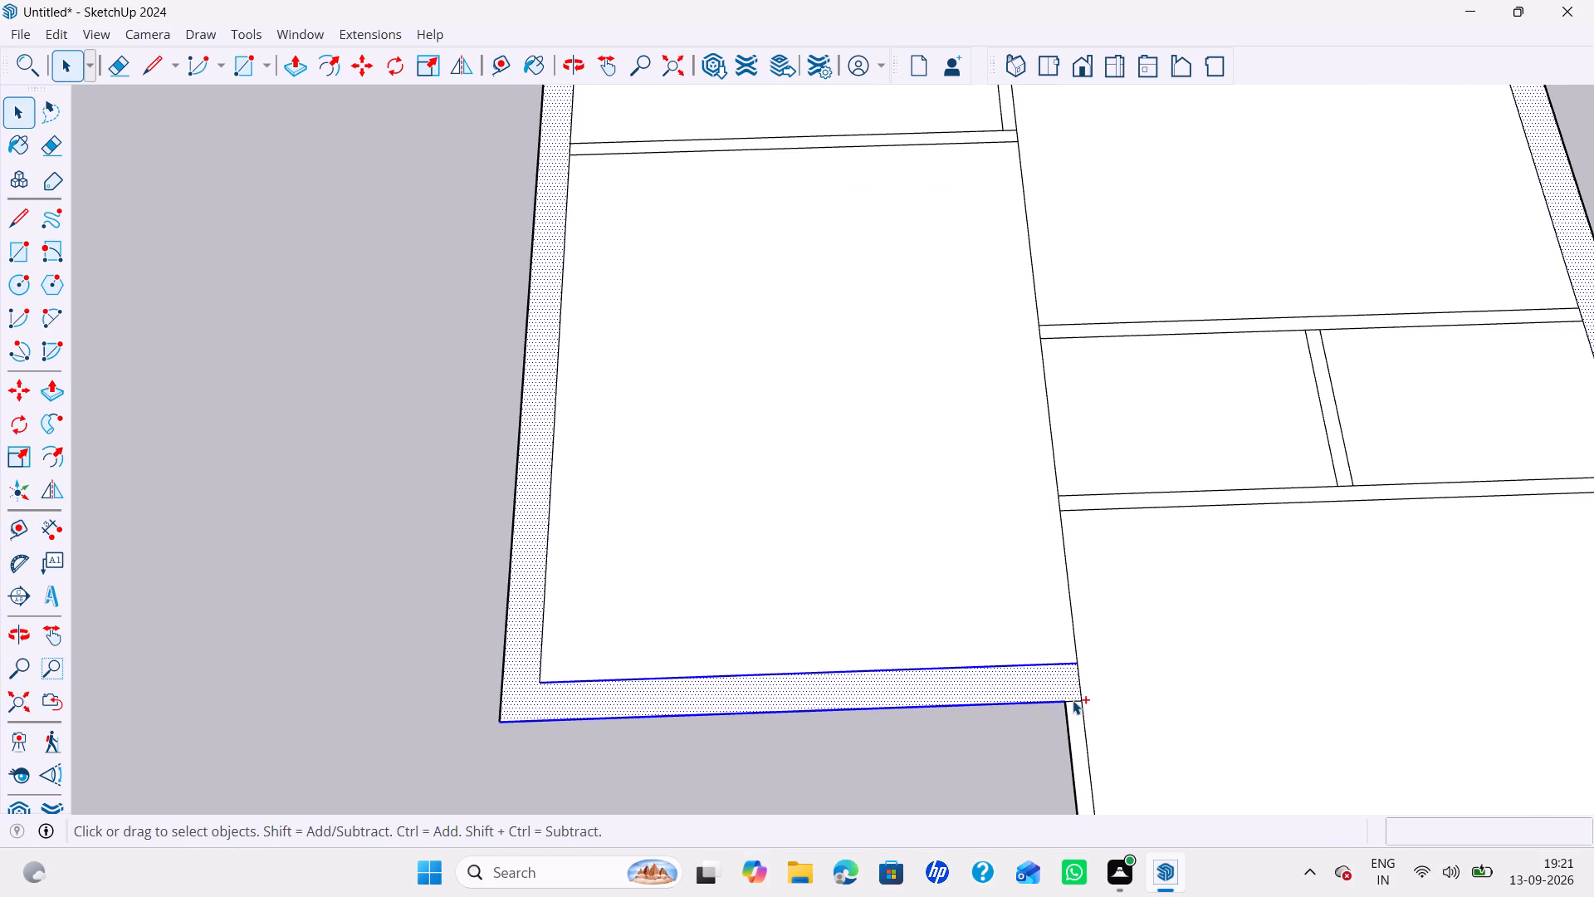
left_click(1073, 700, "ctrl")
left_click(1071, 684, "ctrl+shift")
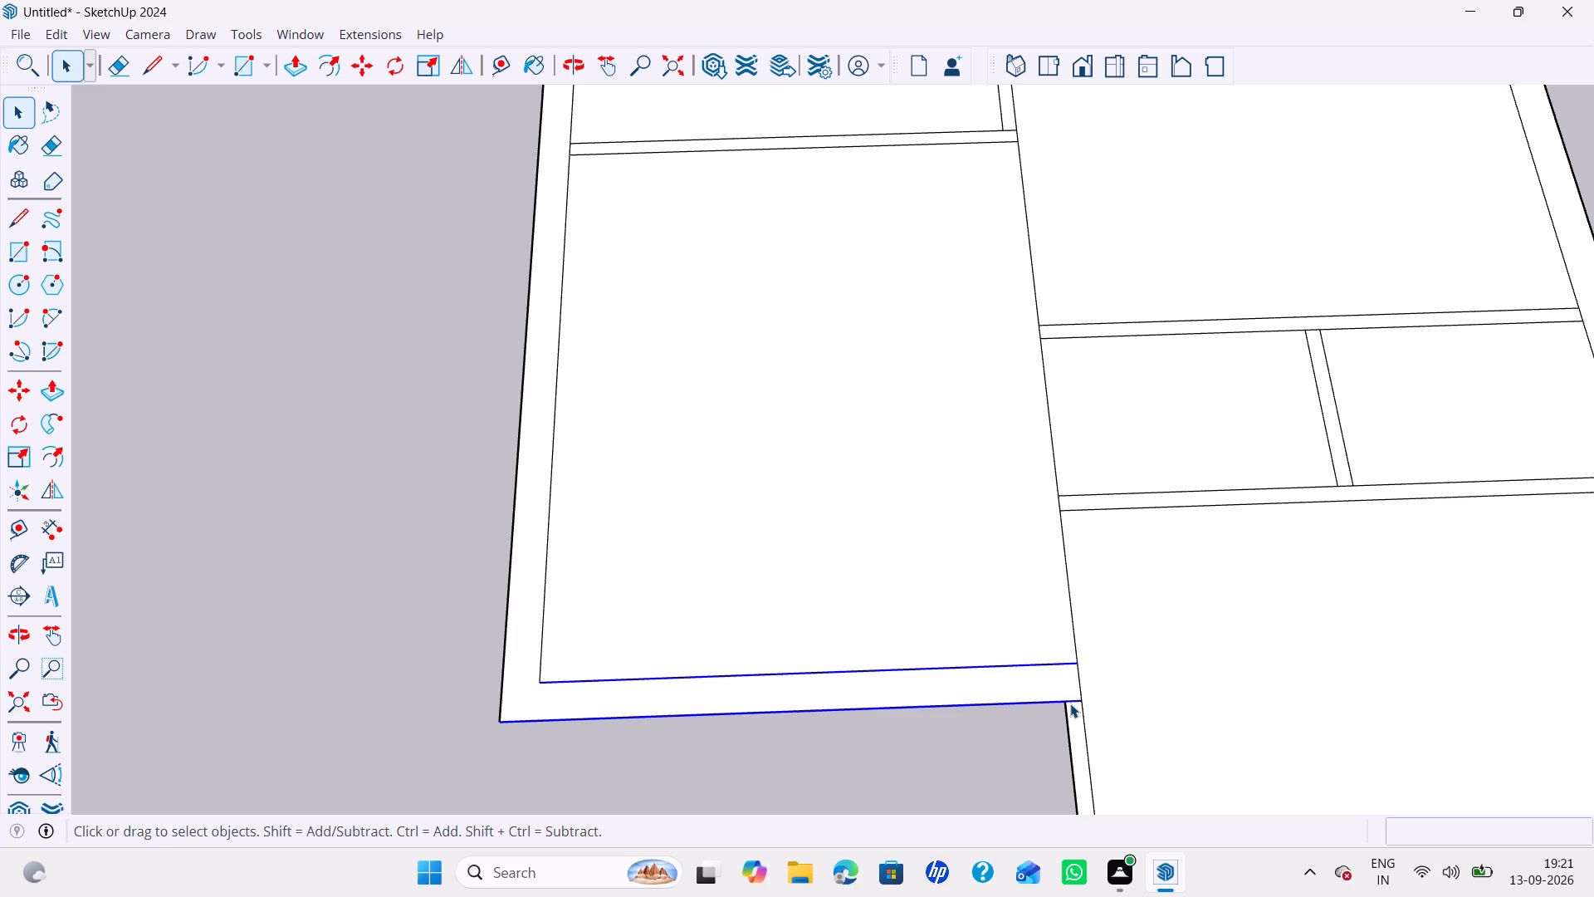
key("m")
left_click(1079, 703)
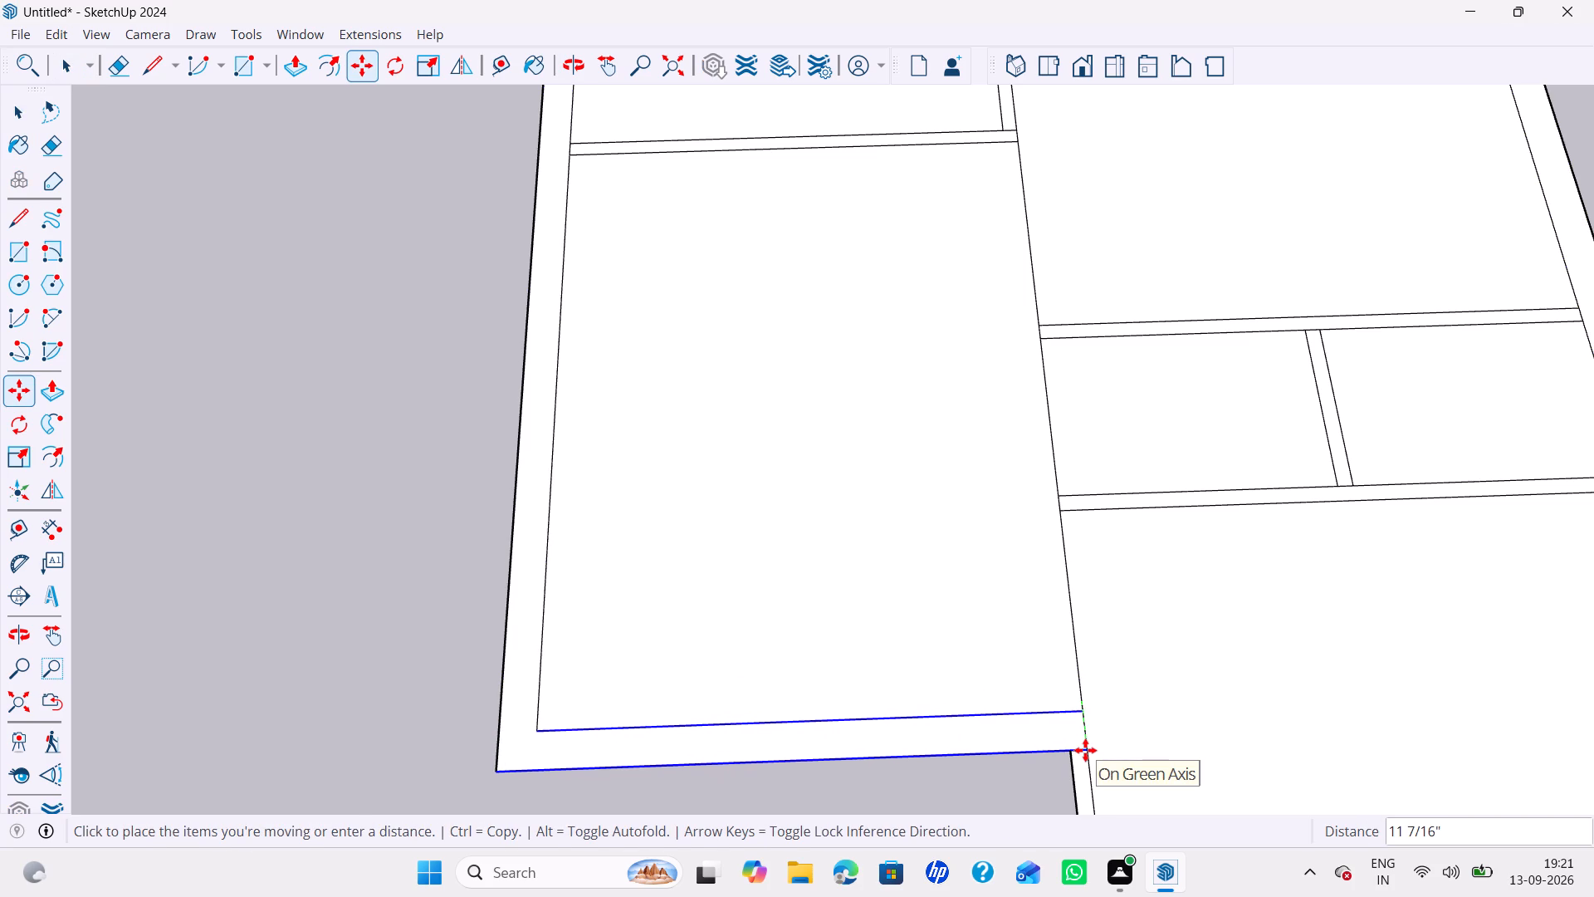
type("4\"")
key("Return")
key("space")
Measure the 13' room's length from the moved near wall toward the 4" dividing wall, and clear the selection.
scroll(1061, 667, "down", 7)
key("t")
left_click(1028, 671)
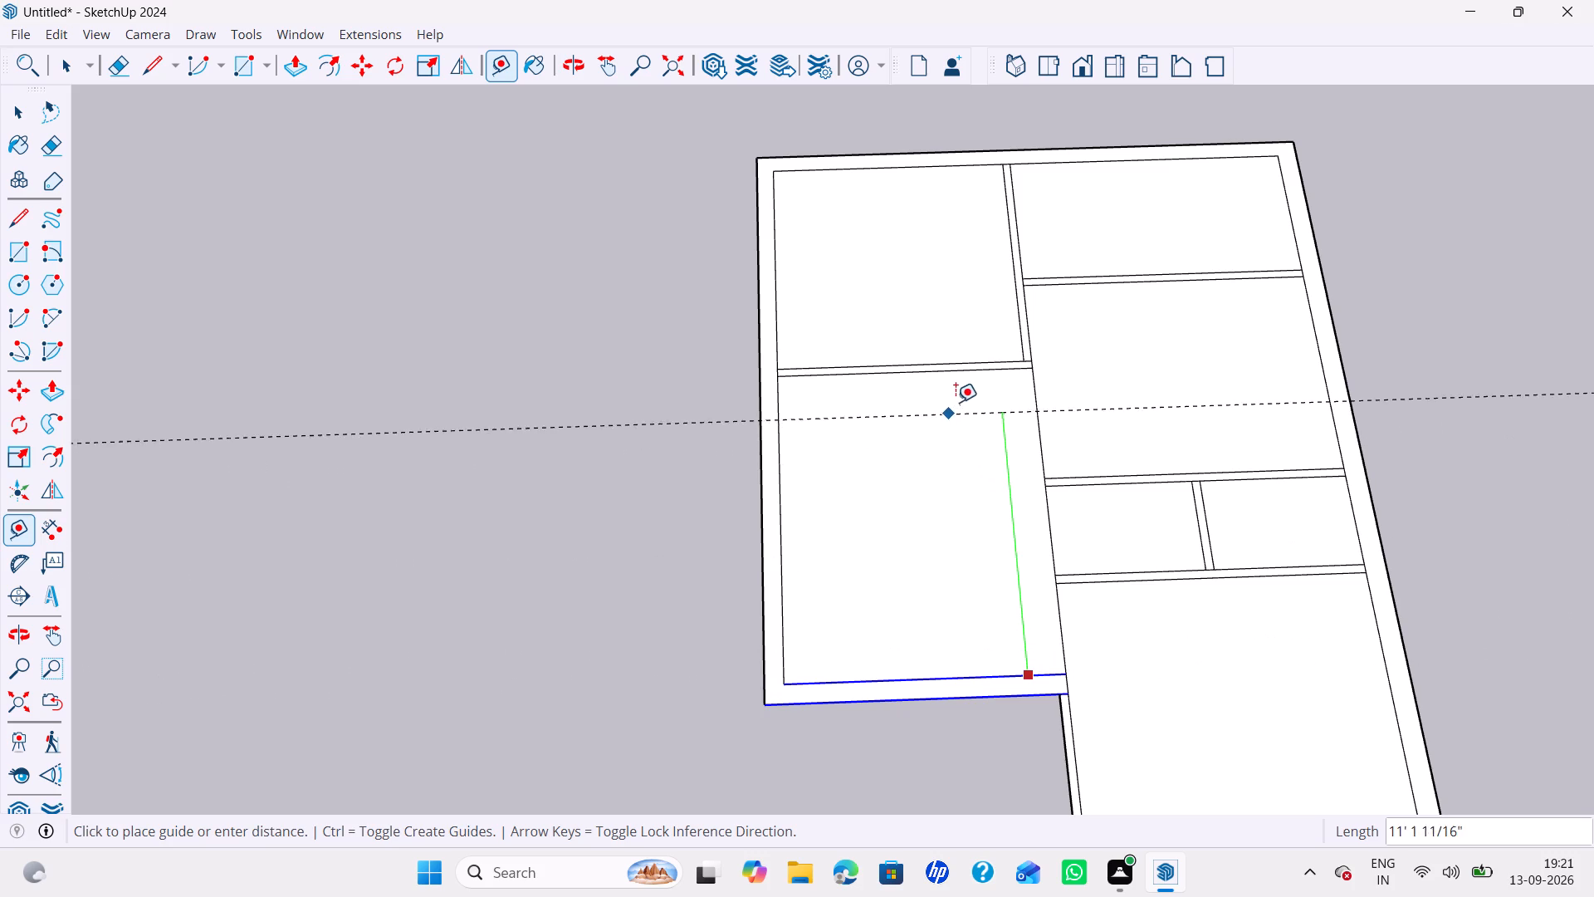
key("Escape")
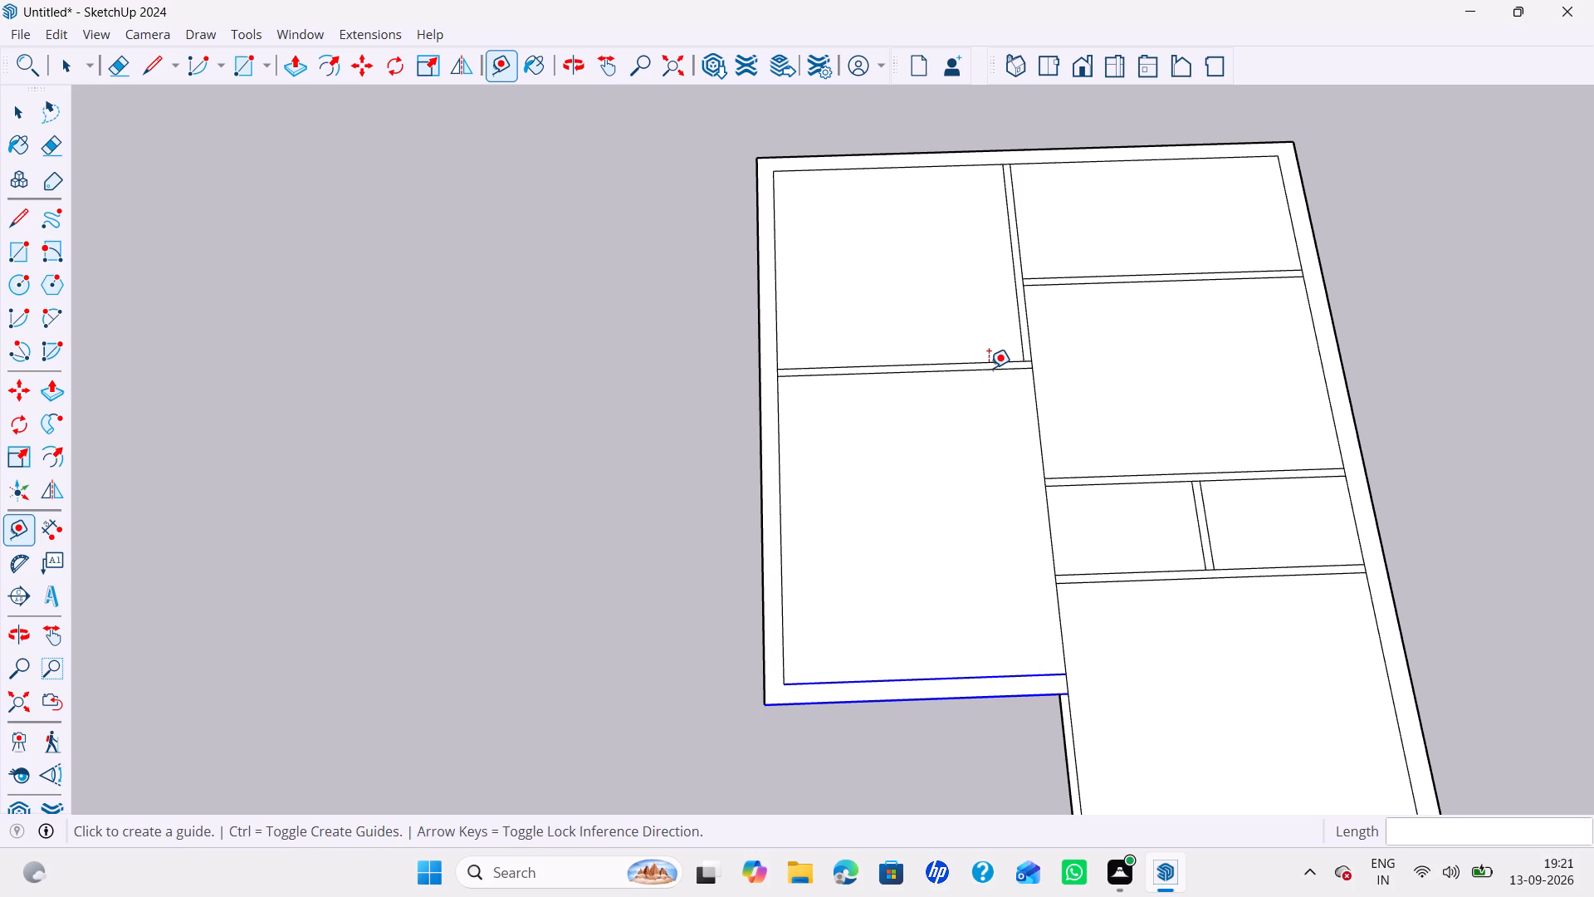
key("space")
left_click(621, 404)
scroll(775, 448, "down", 4)
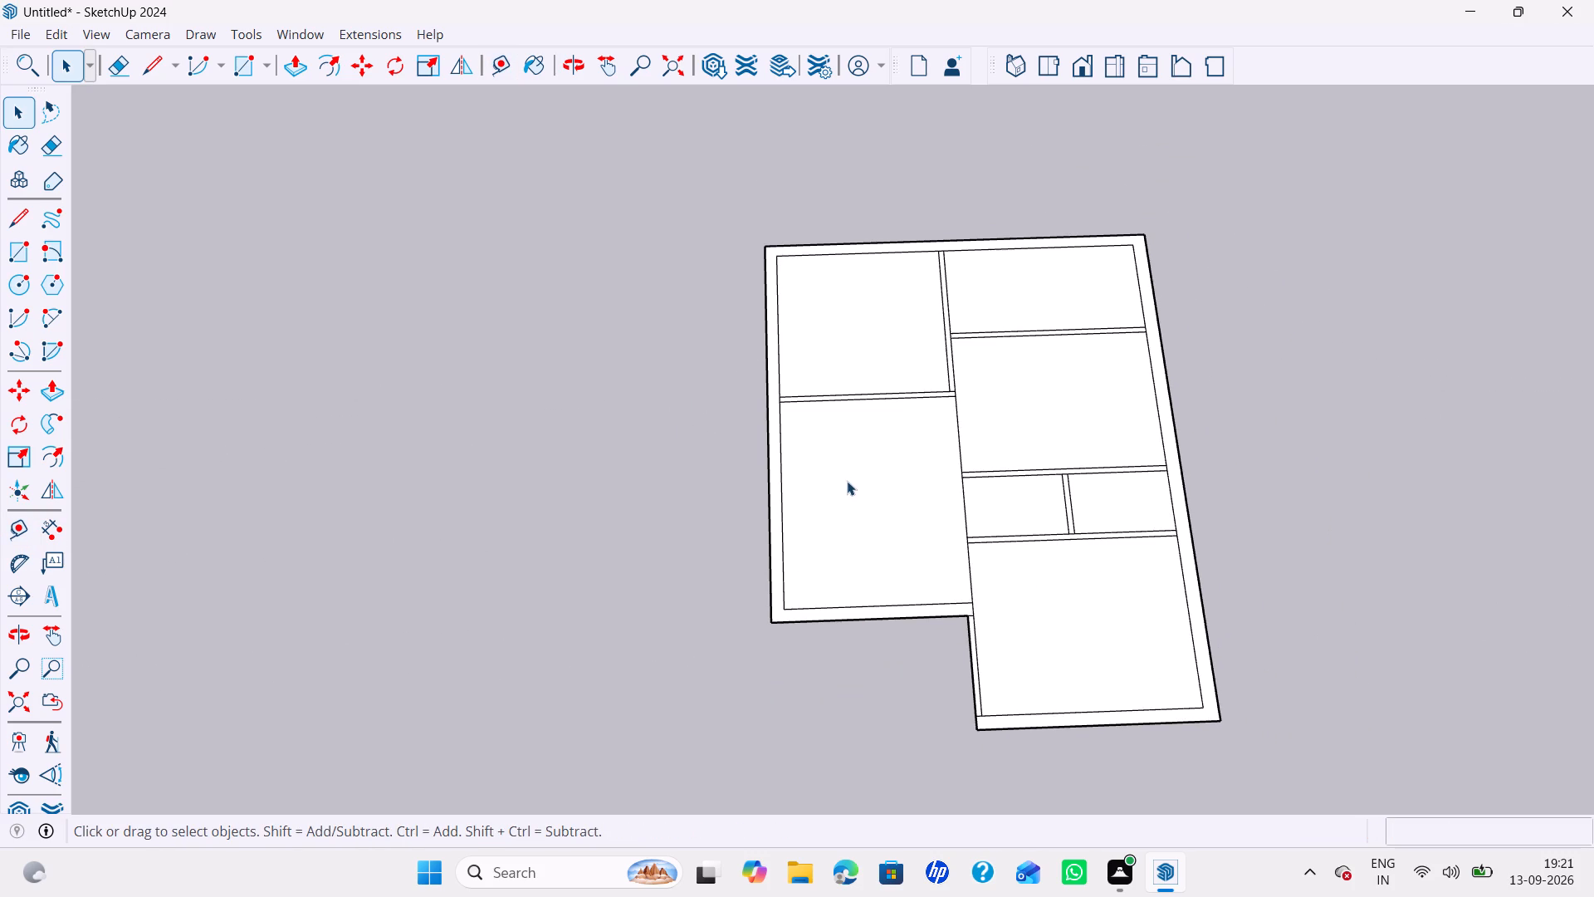
Draw a 6' line outward along the green axis from the building's near outer corner, marking the near boundary offset.
scroll(754, 504, "down", 1)
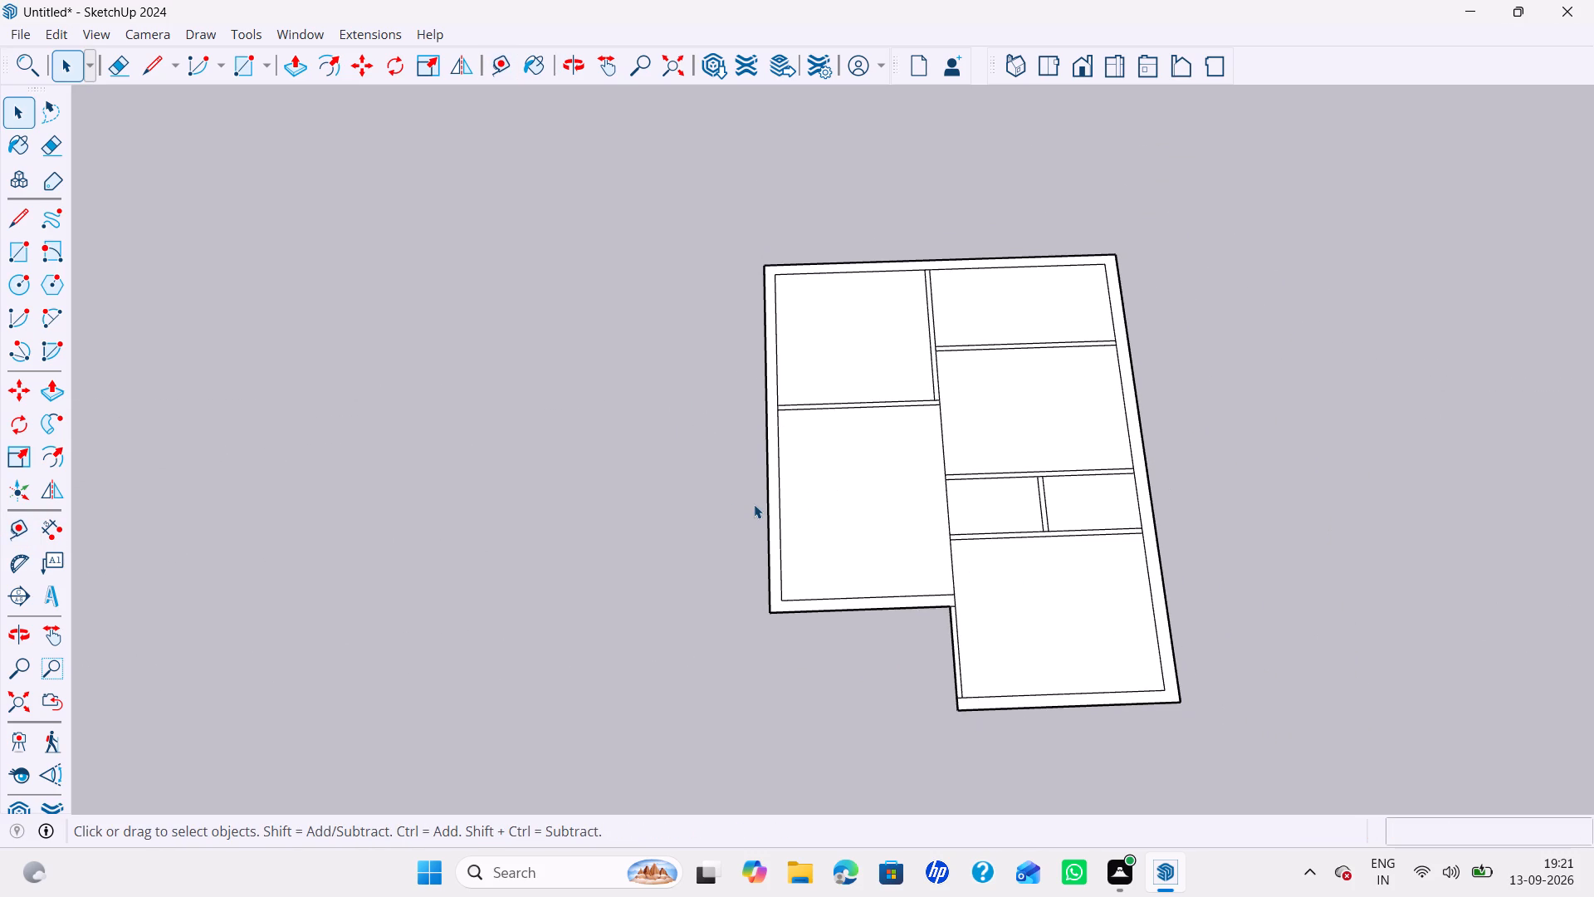
key("l")
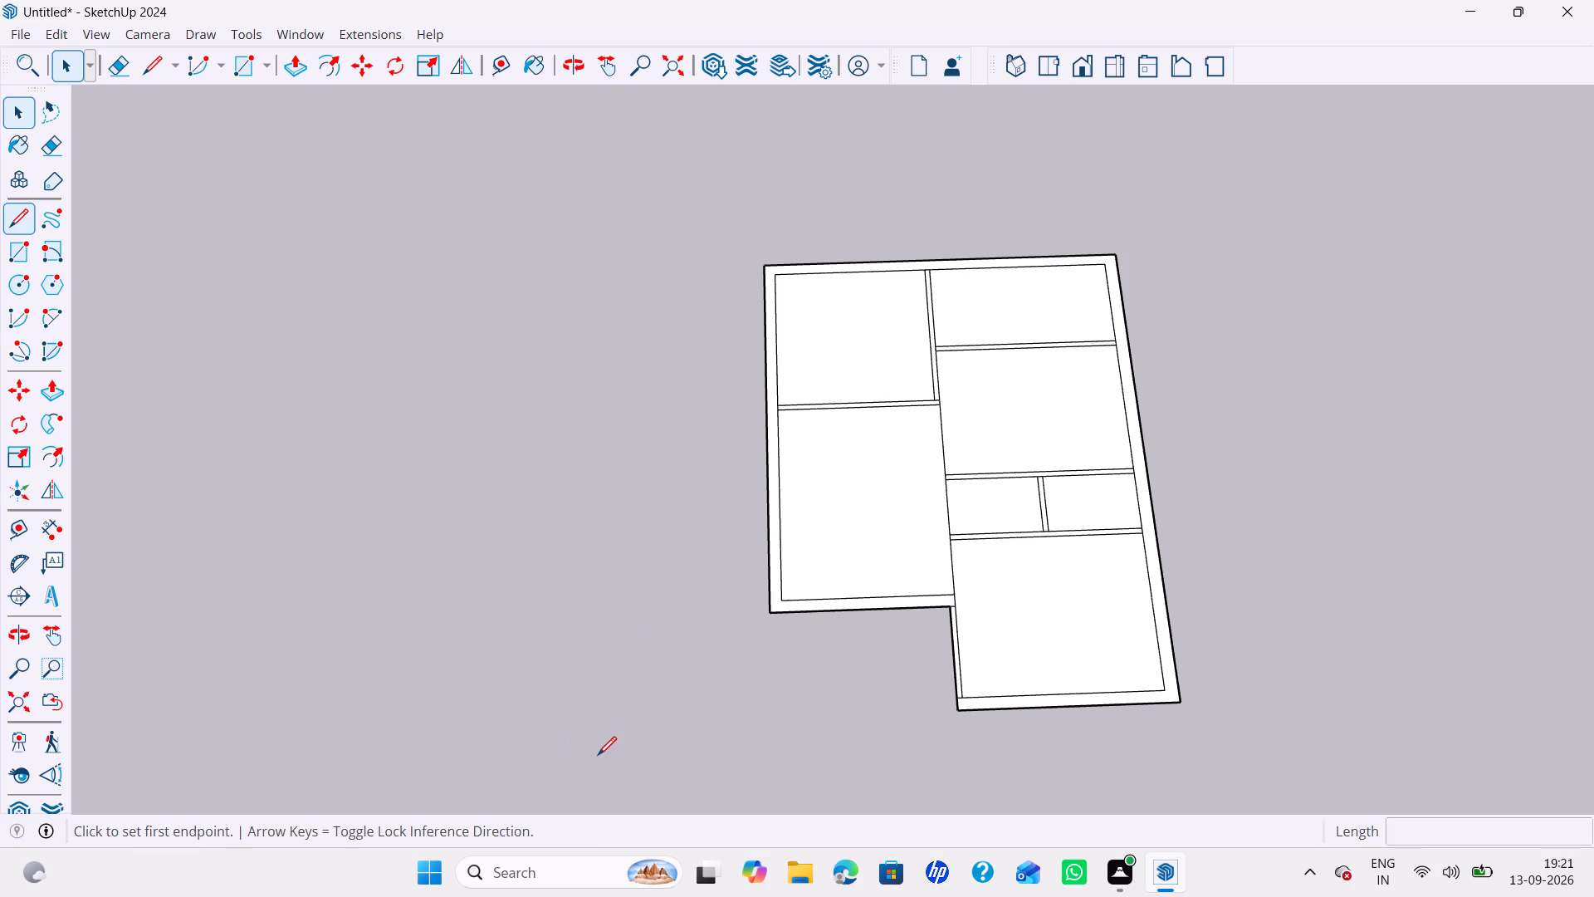
key("Return")
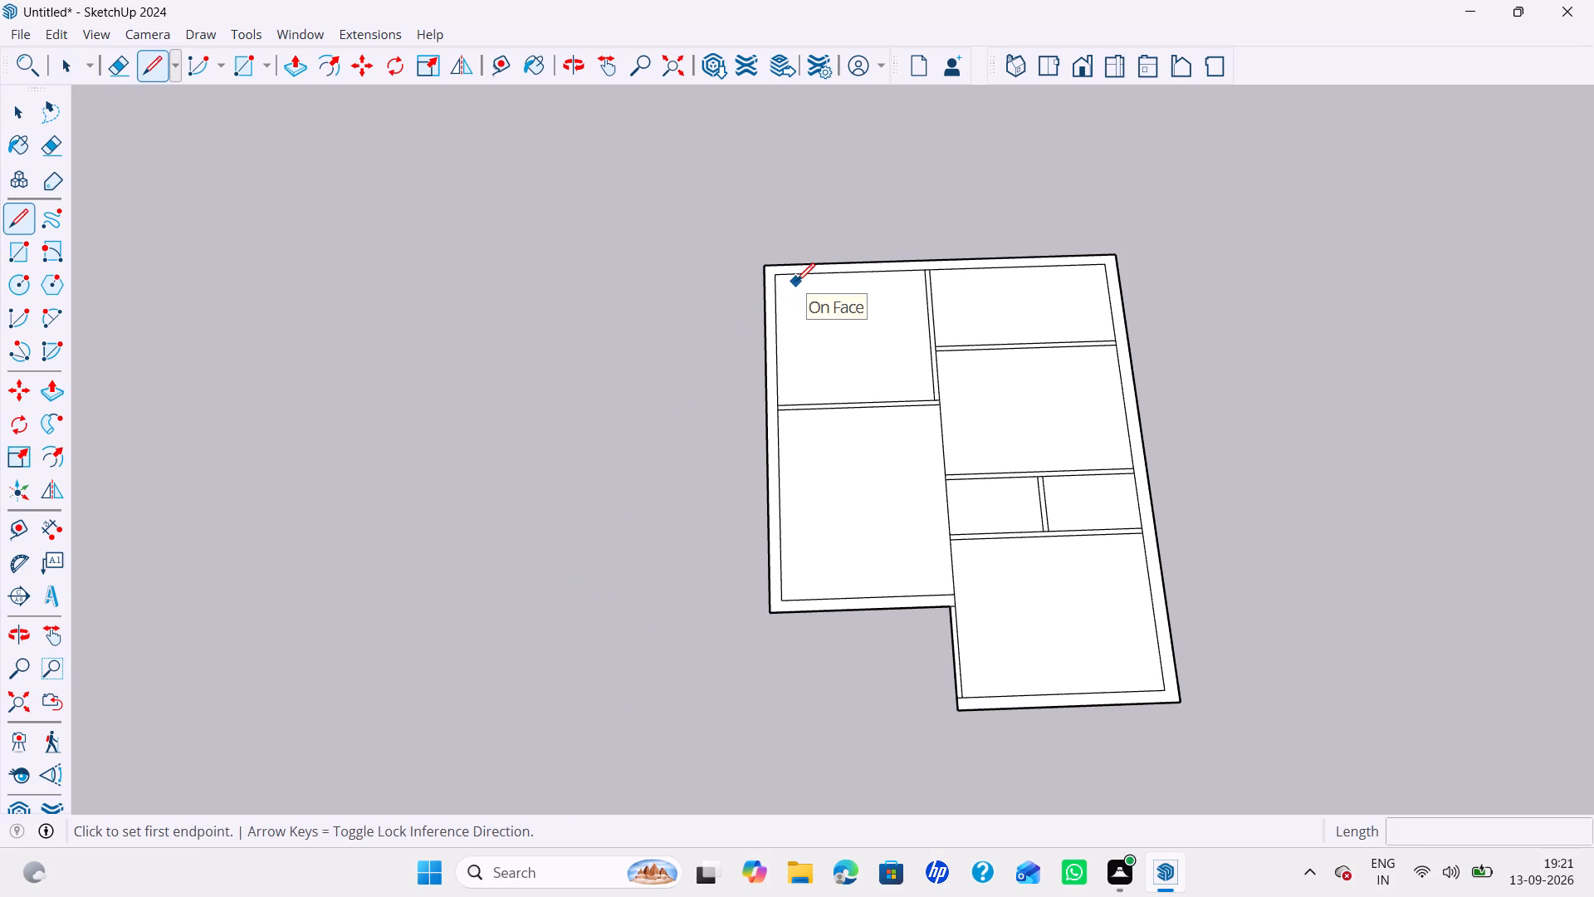
scroll(799, 323, "down", 2)
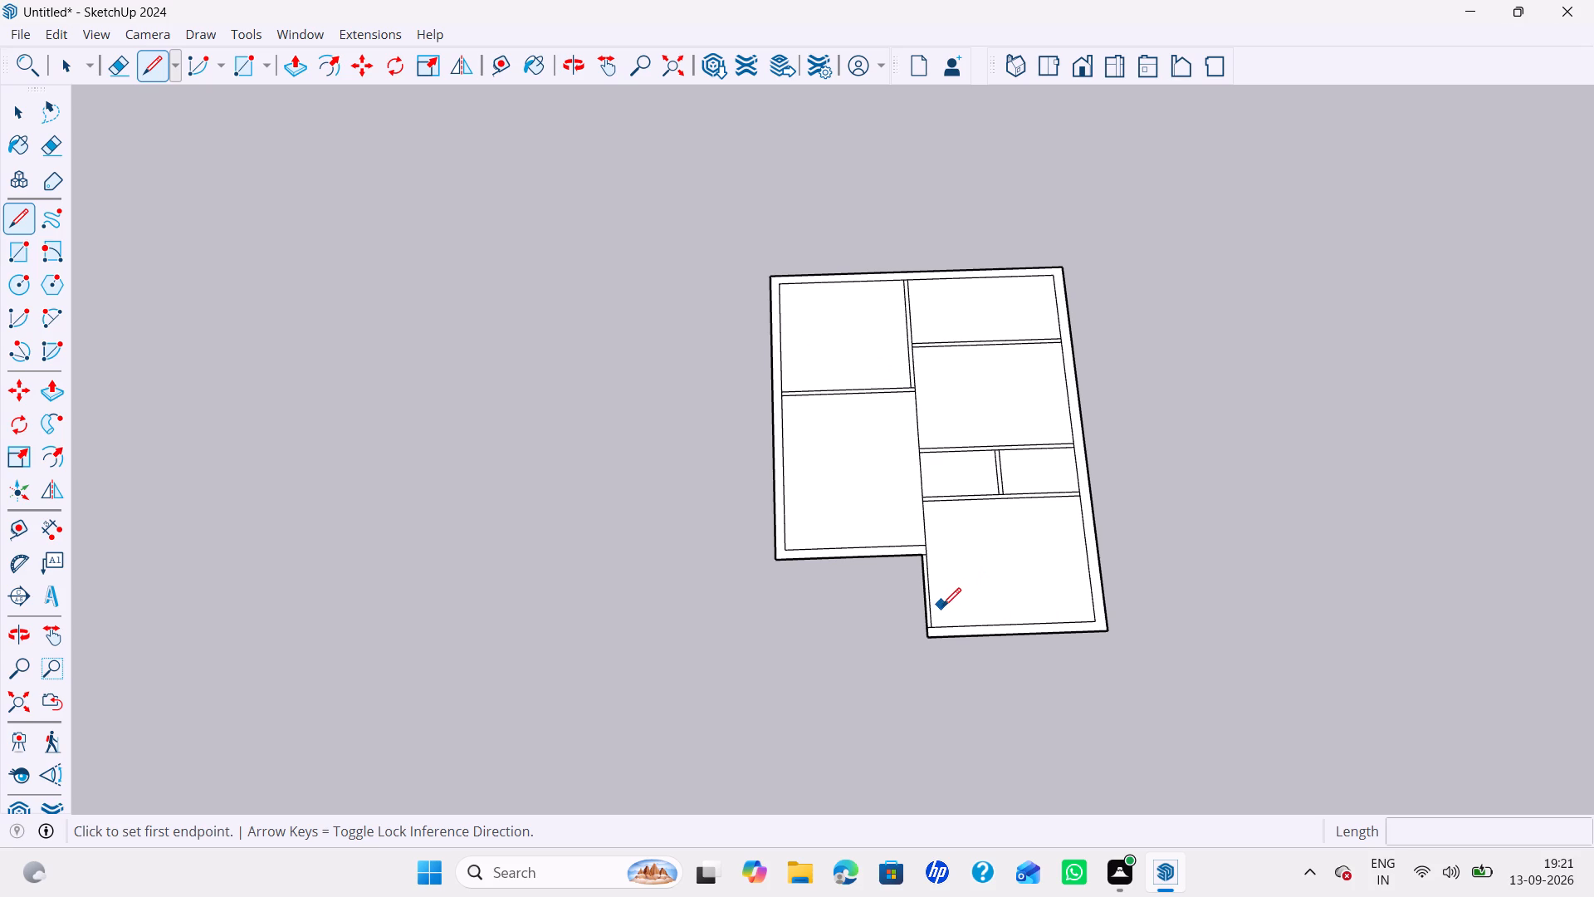
left_click(1108, 635)
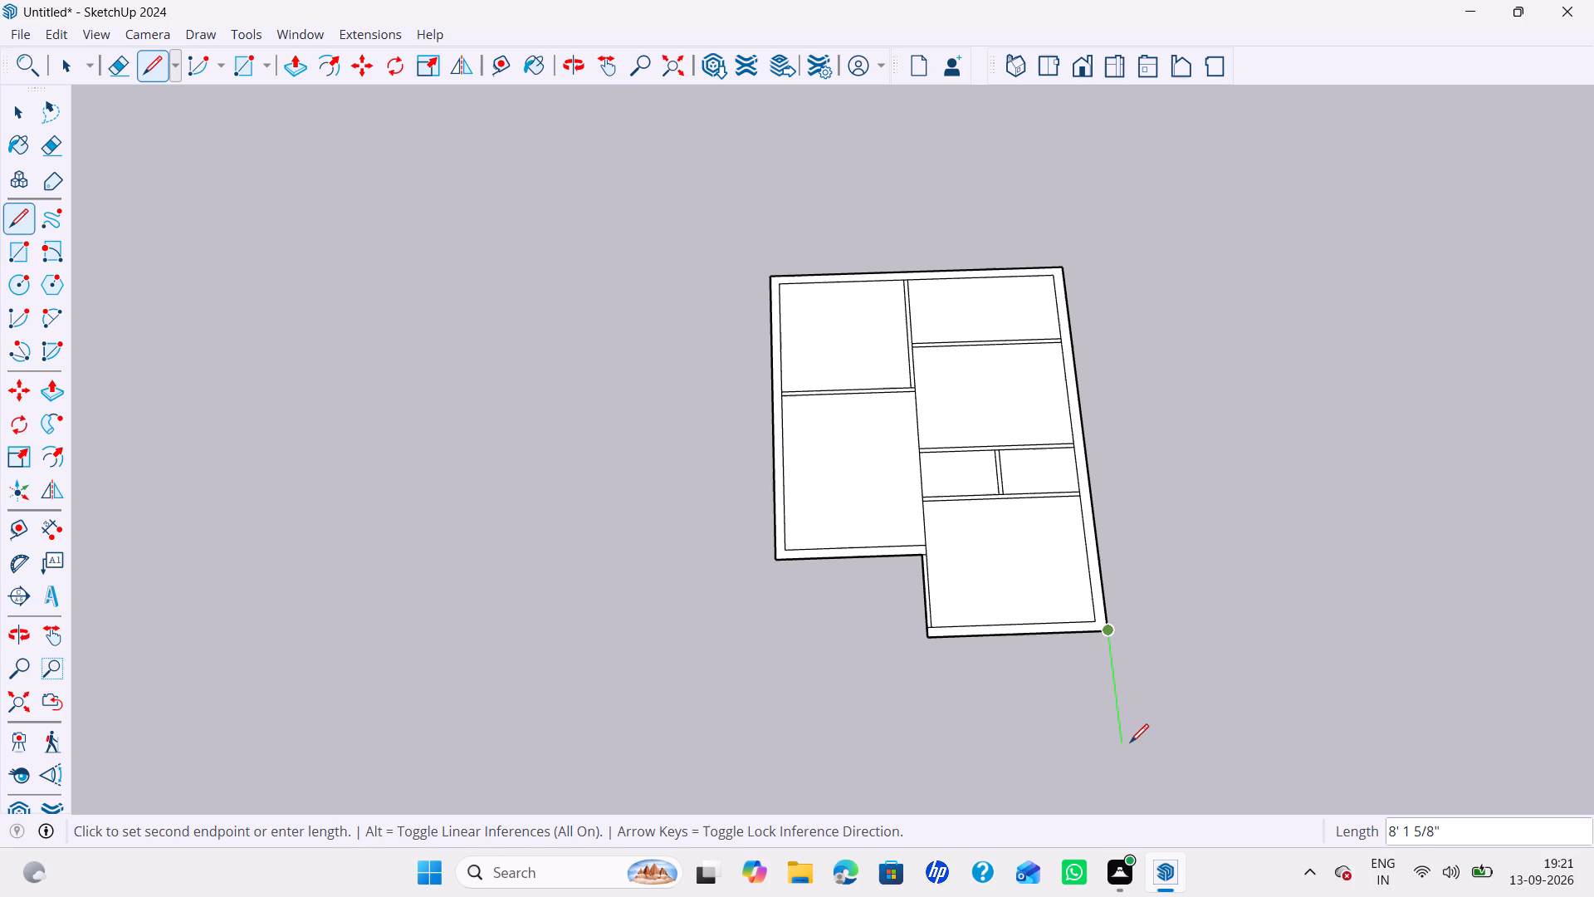
type("6'")
key("Return")
Draw the near boundary along the red axis until level with the building's opposite outer wall, then extend it 3'6" beyond.
key("Left")
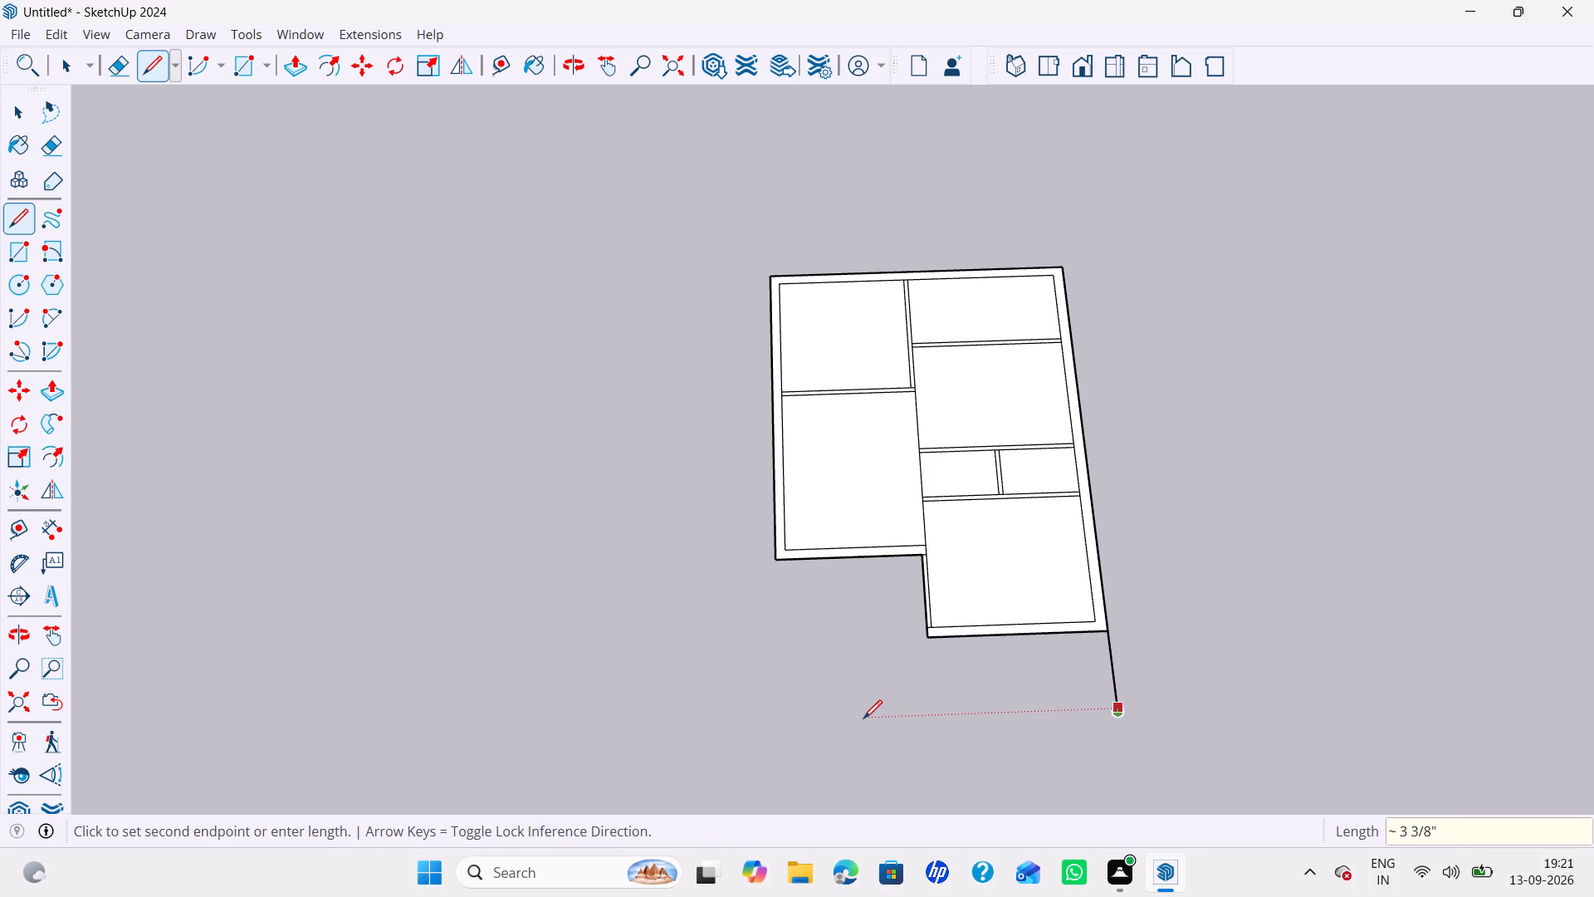
key("Right")
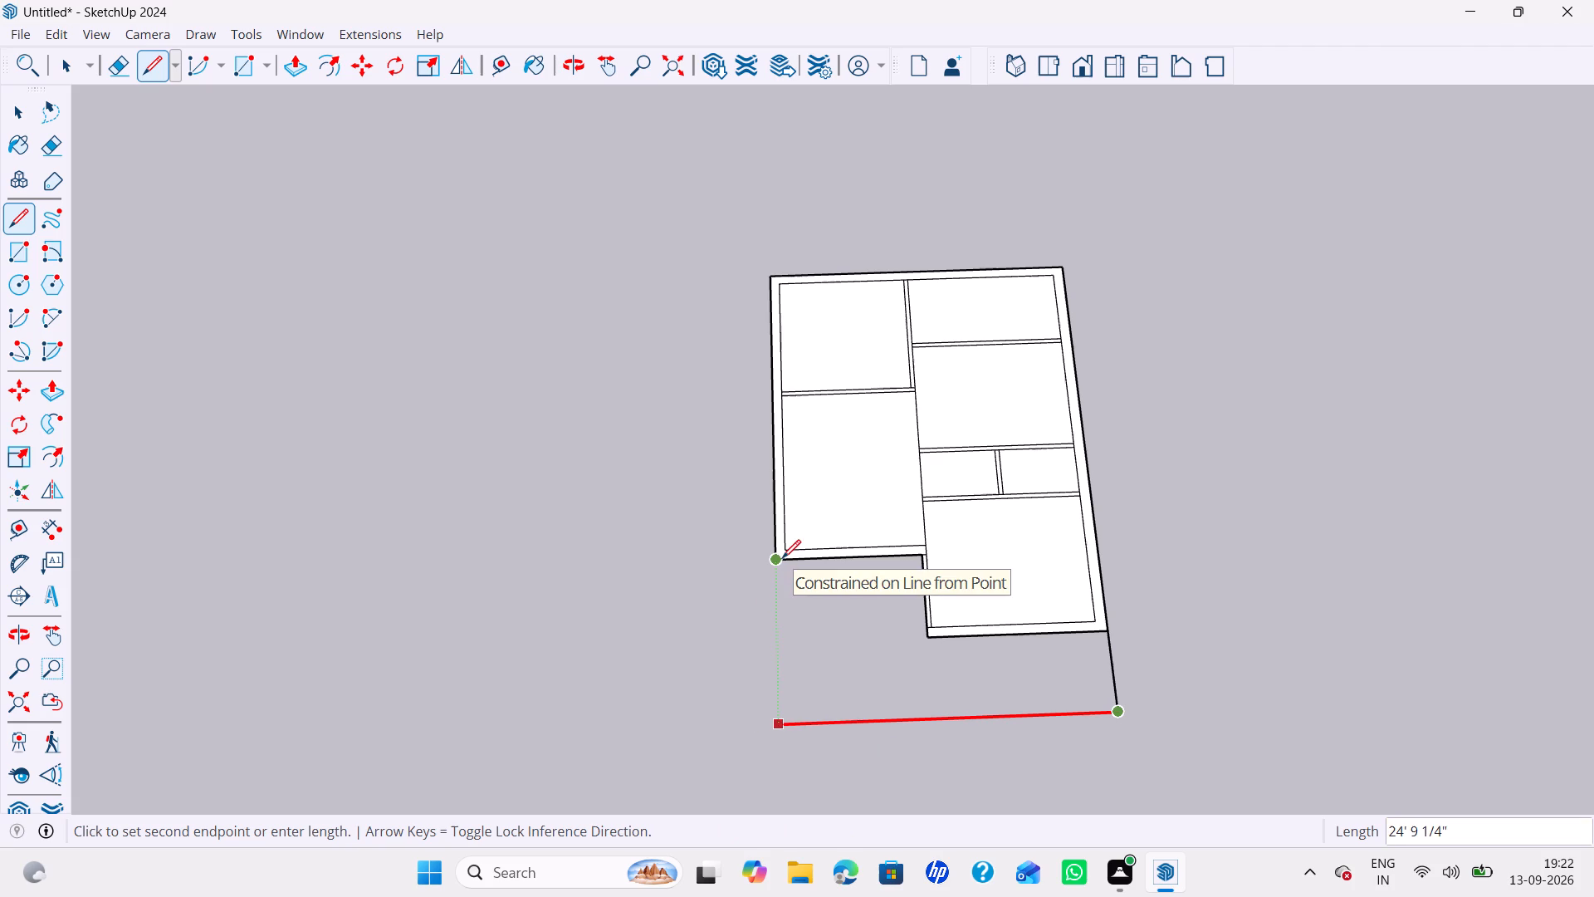
left_click(782, 558)
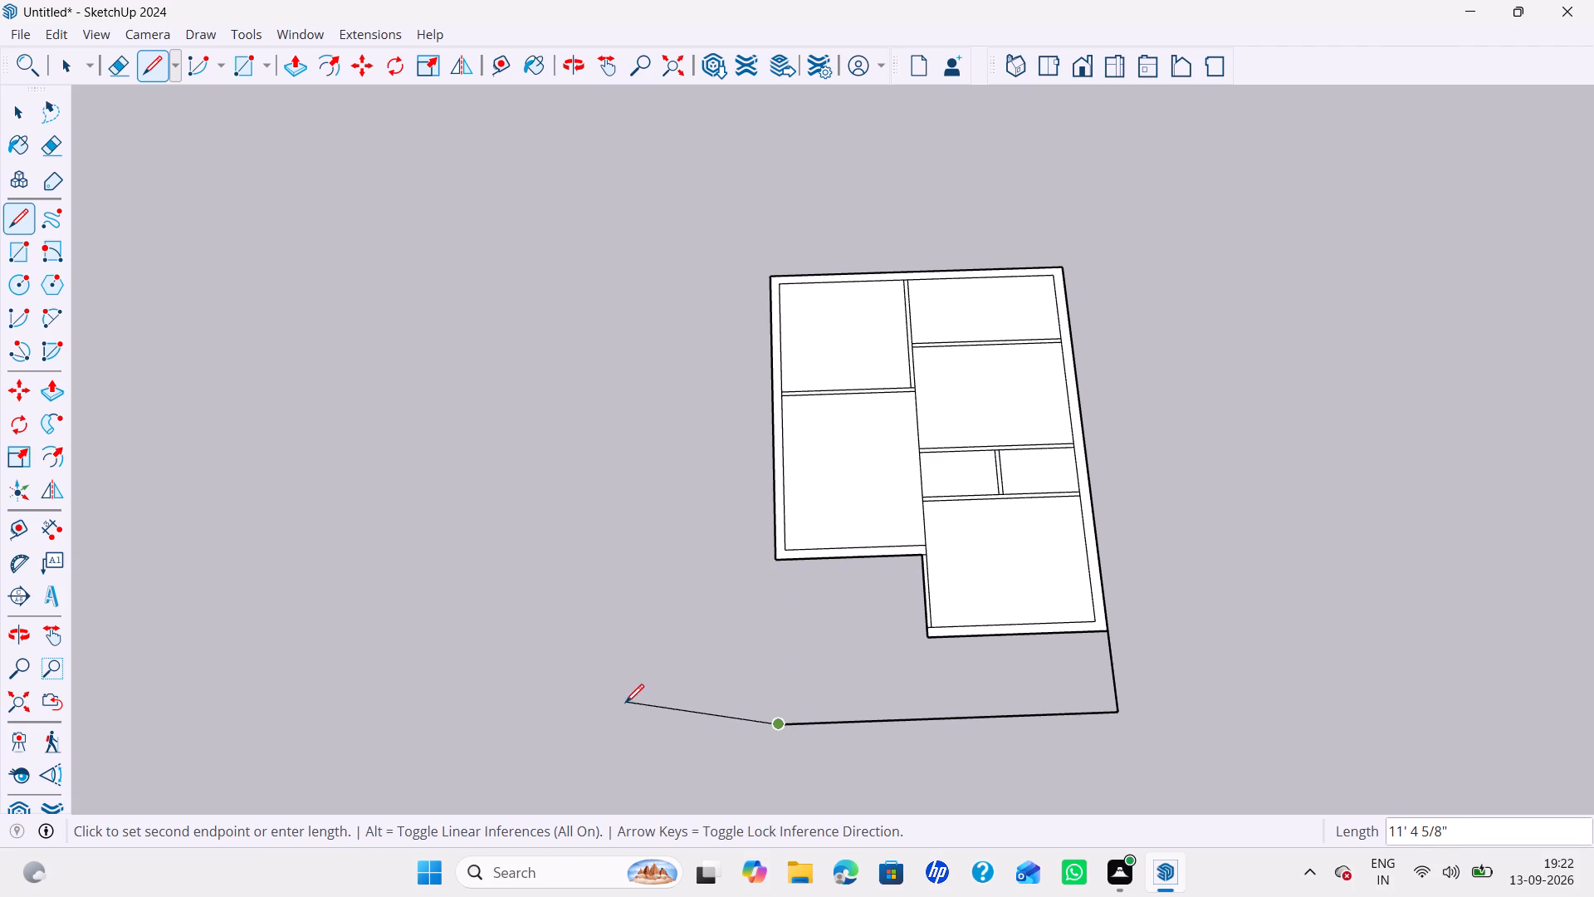
key("Left")
key("Right")
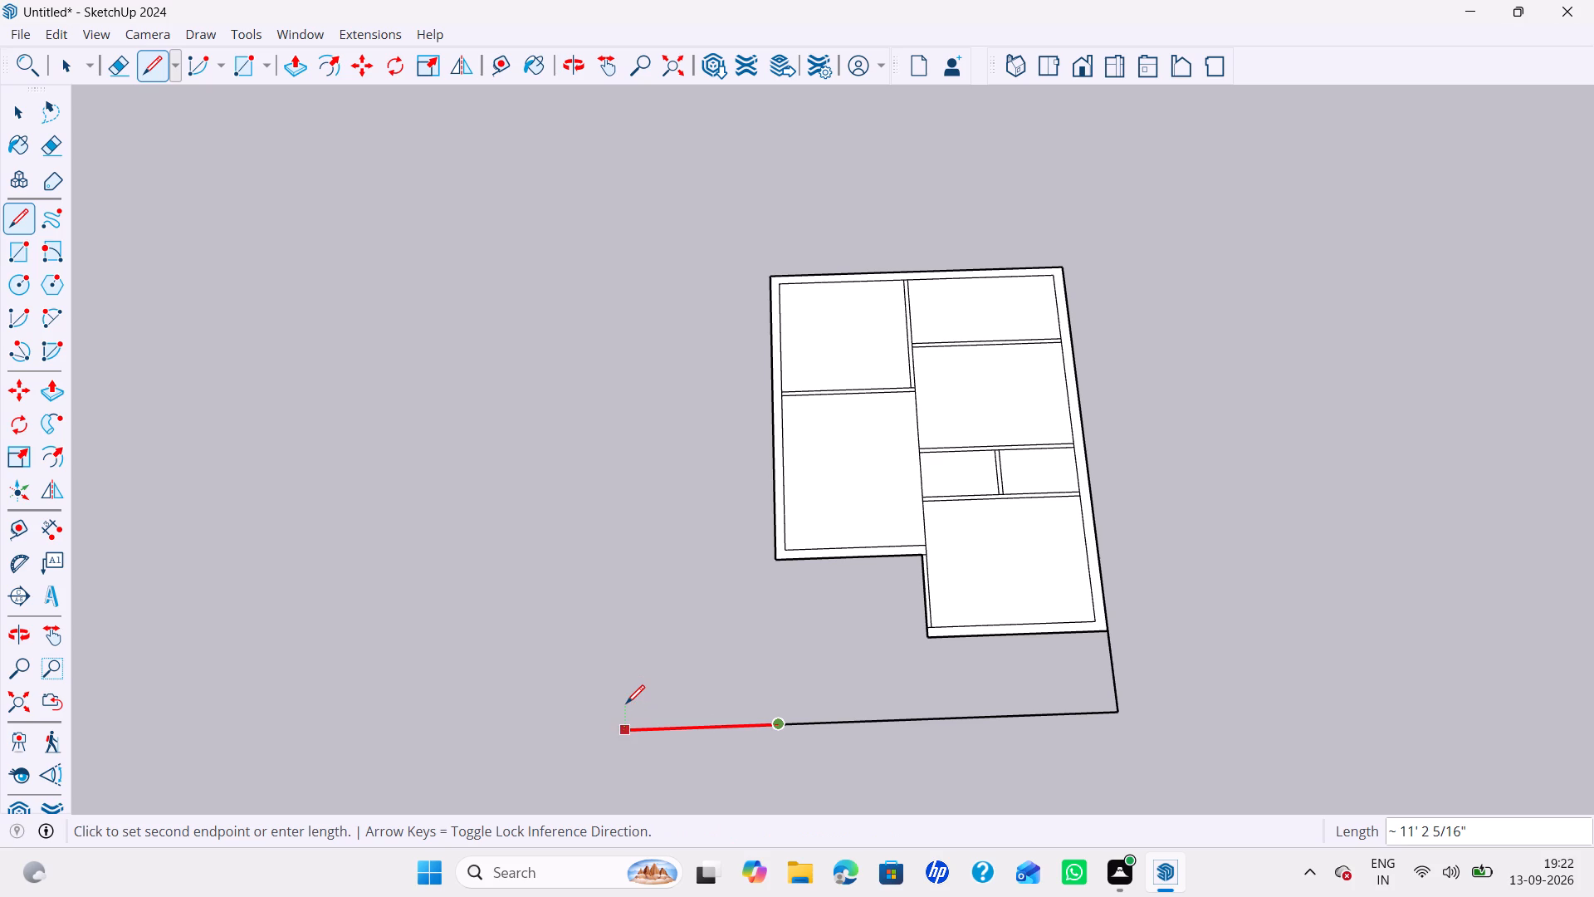
type("3'6\"")
key("Return")
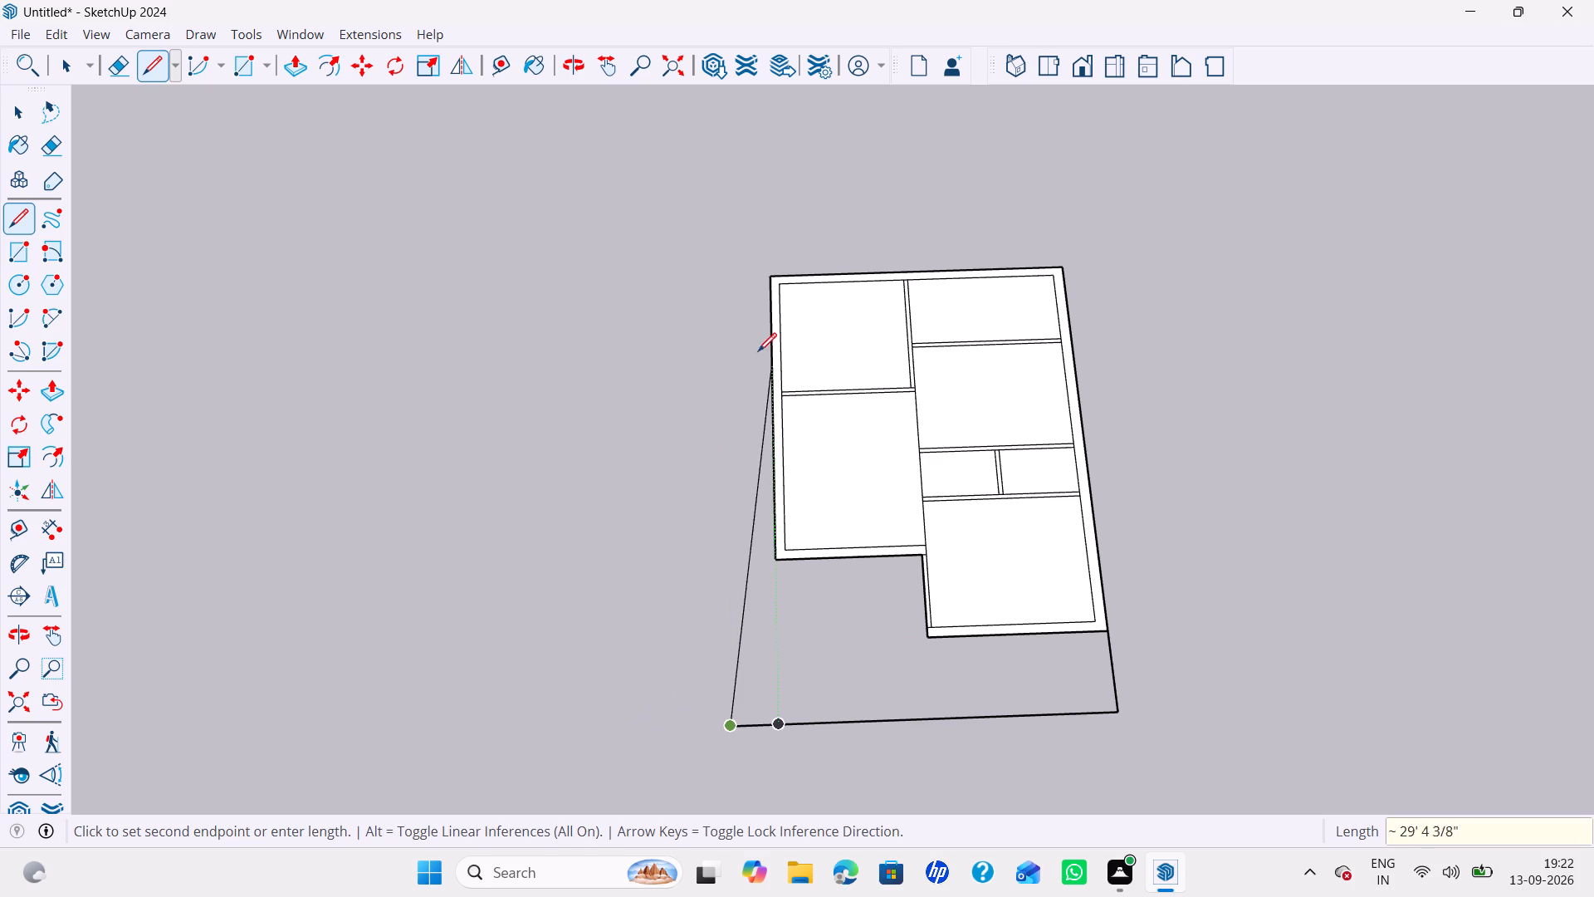
Draw the side boundary along the green axis until level with the far outer wall, then extend it 2'8" beyond.
left_click(726, 282)
scroll(730, 229, "up", 1)
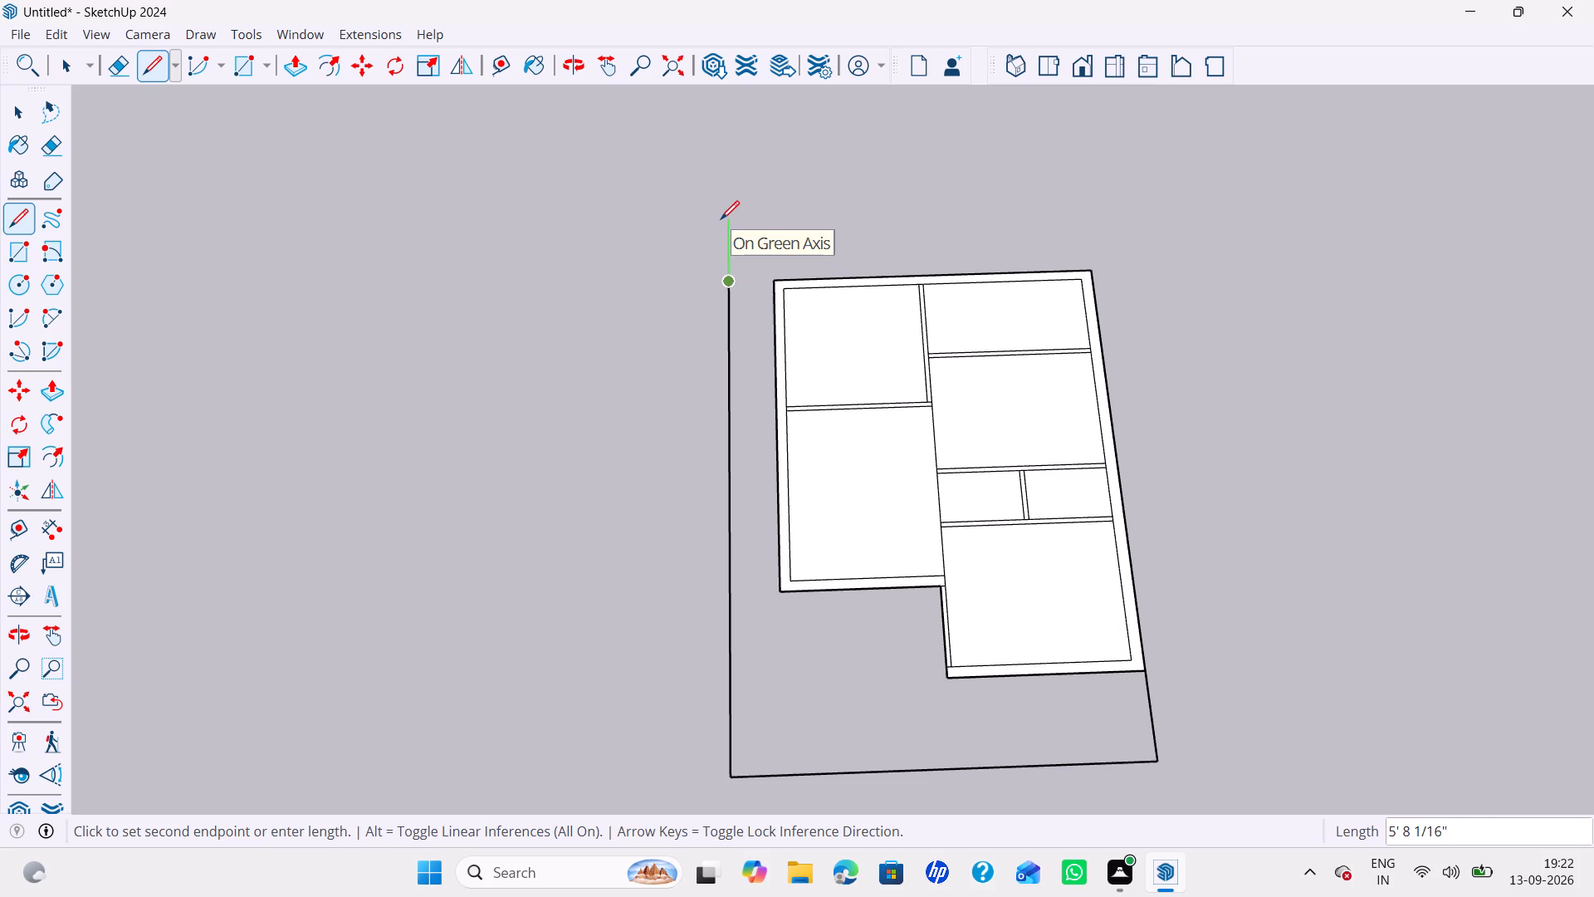
type("2'")
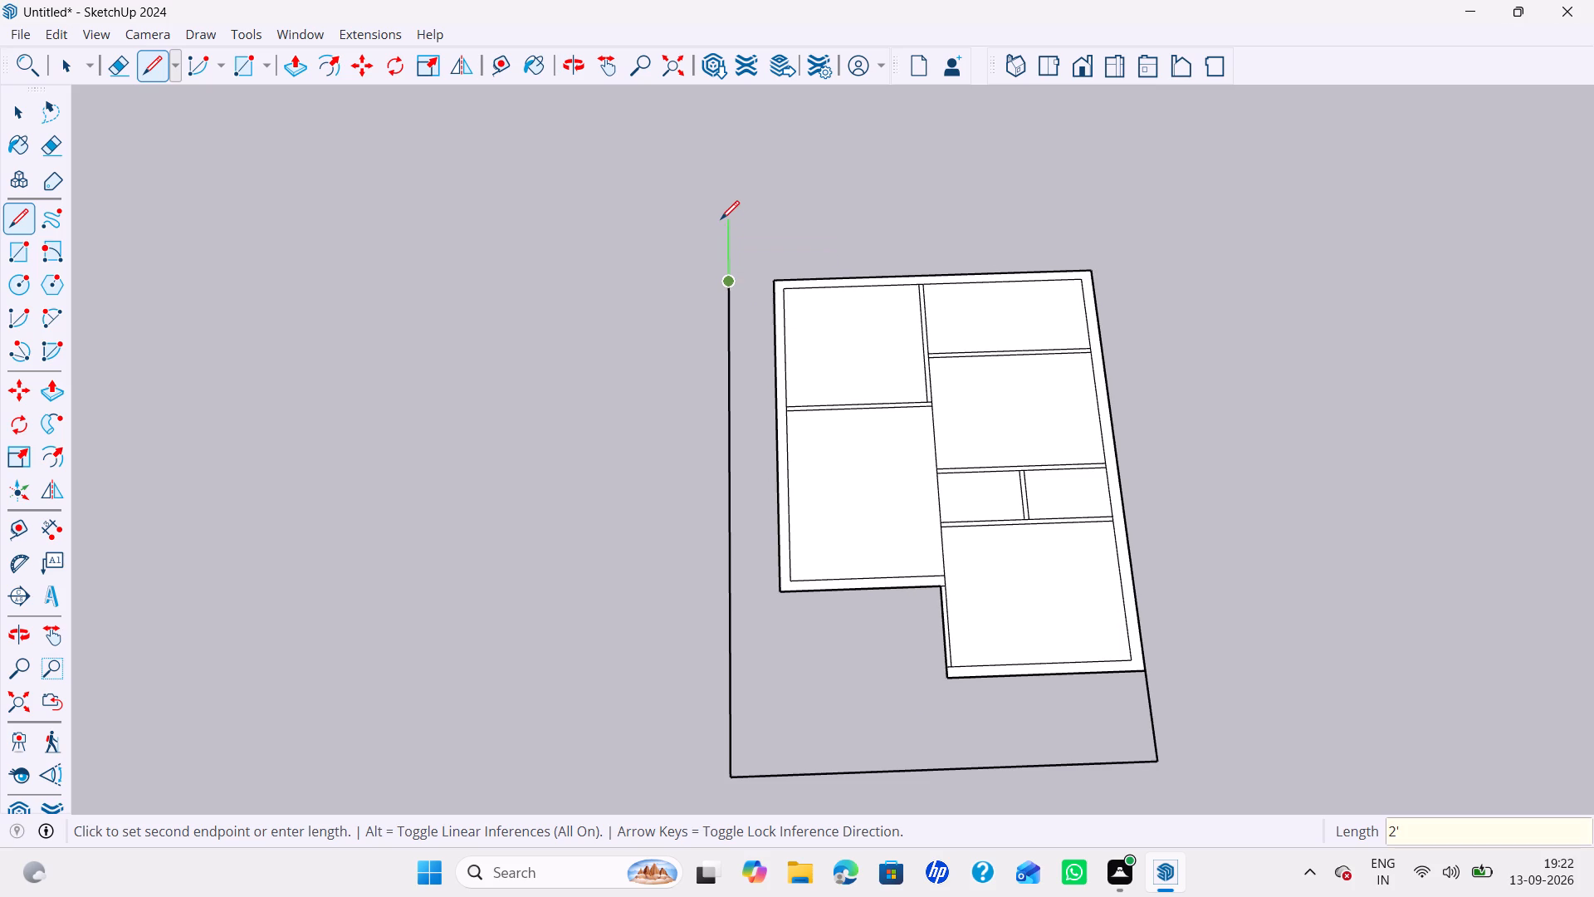
type("8\"")
key("Return")
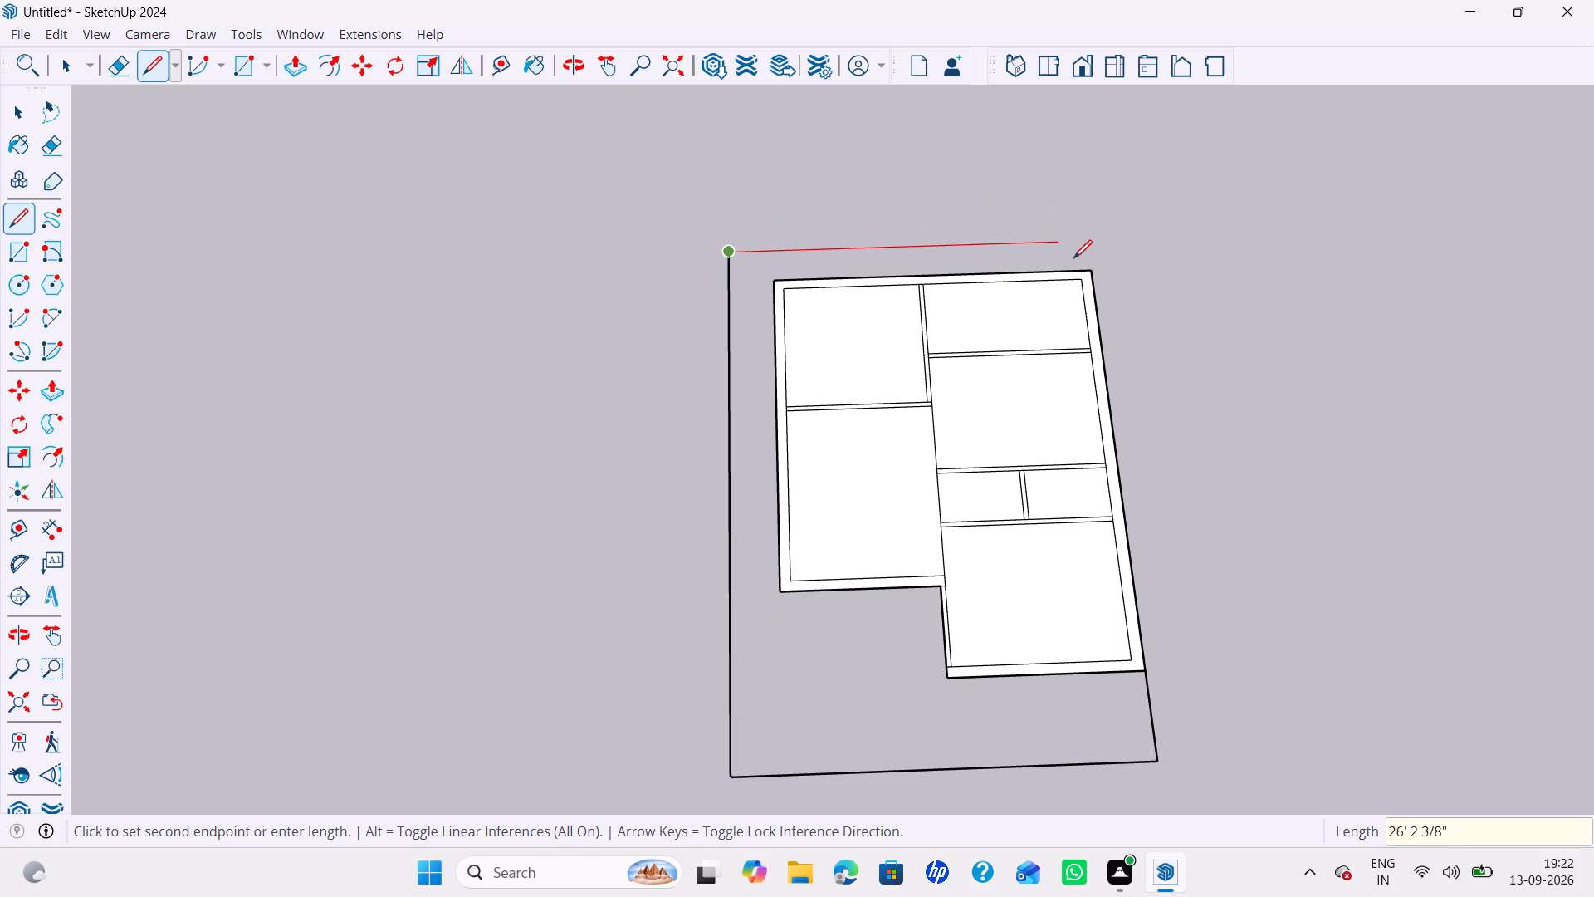
Draw the far boundary along the red axis until level with the building's other outer side wall, then extend it 1'9" beyond.
left_click(1088, 249)
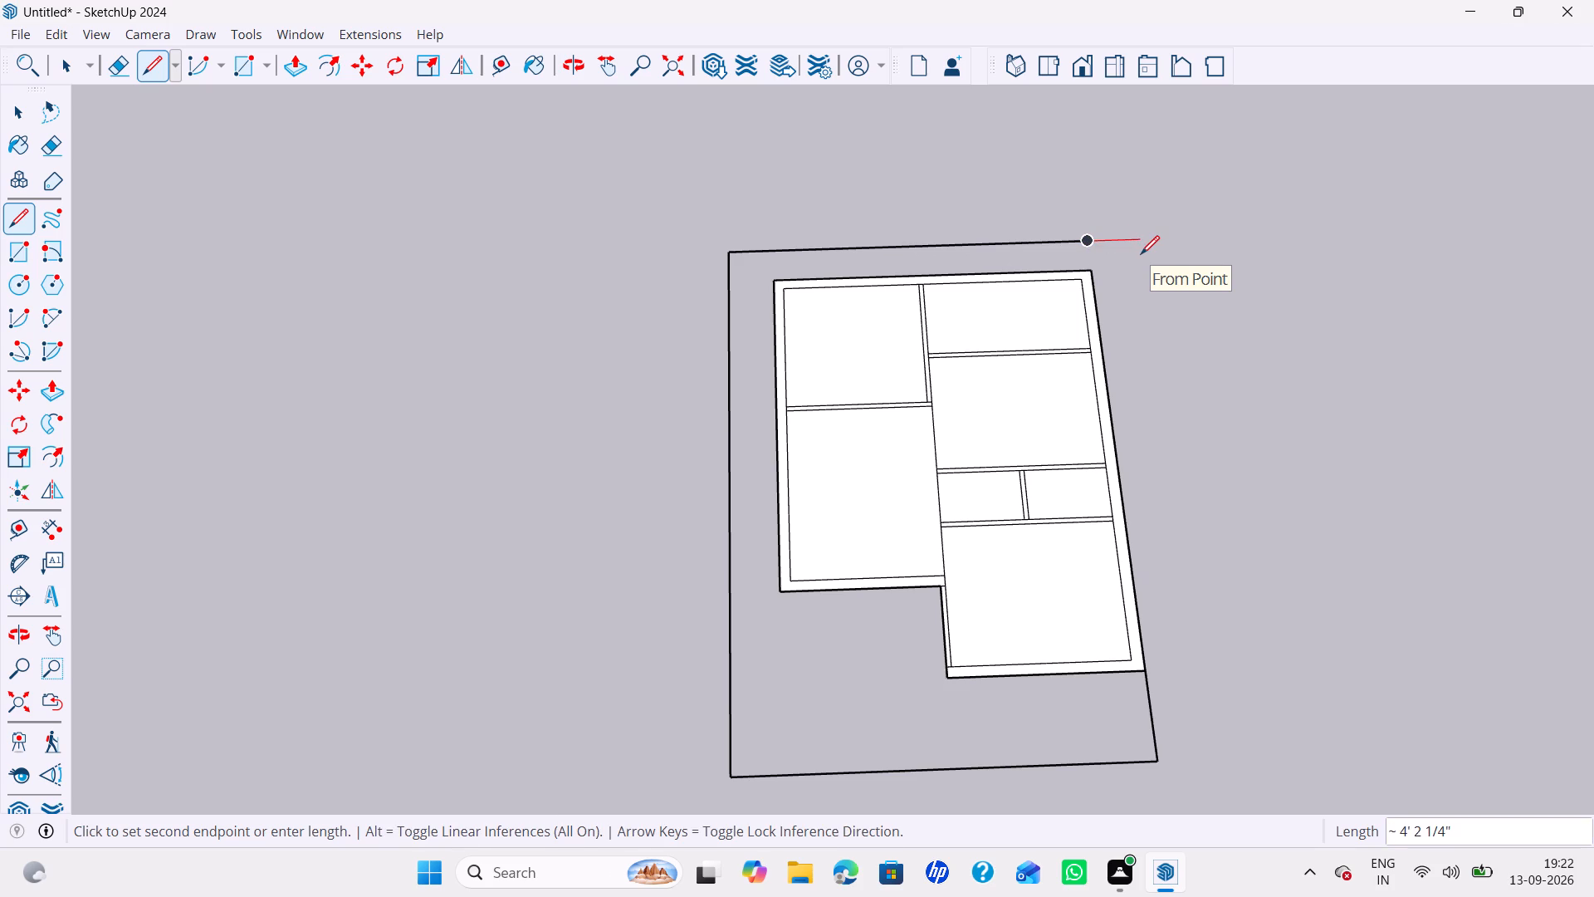
key("1")
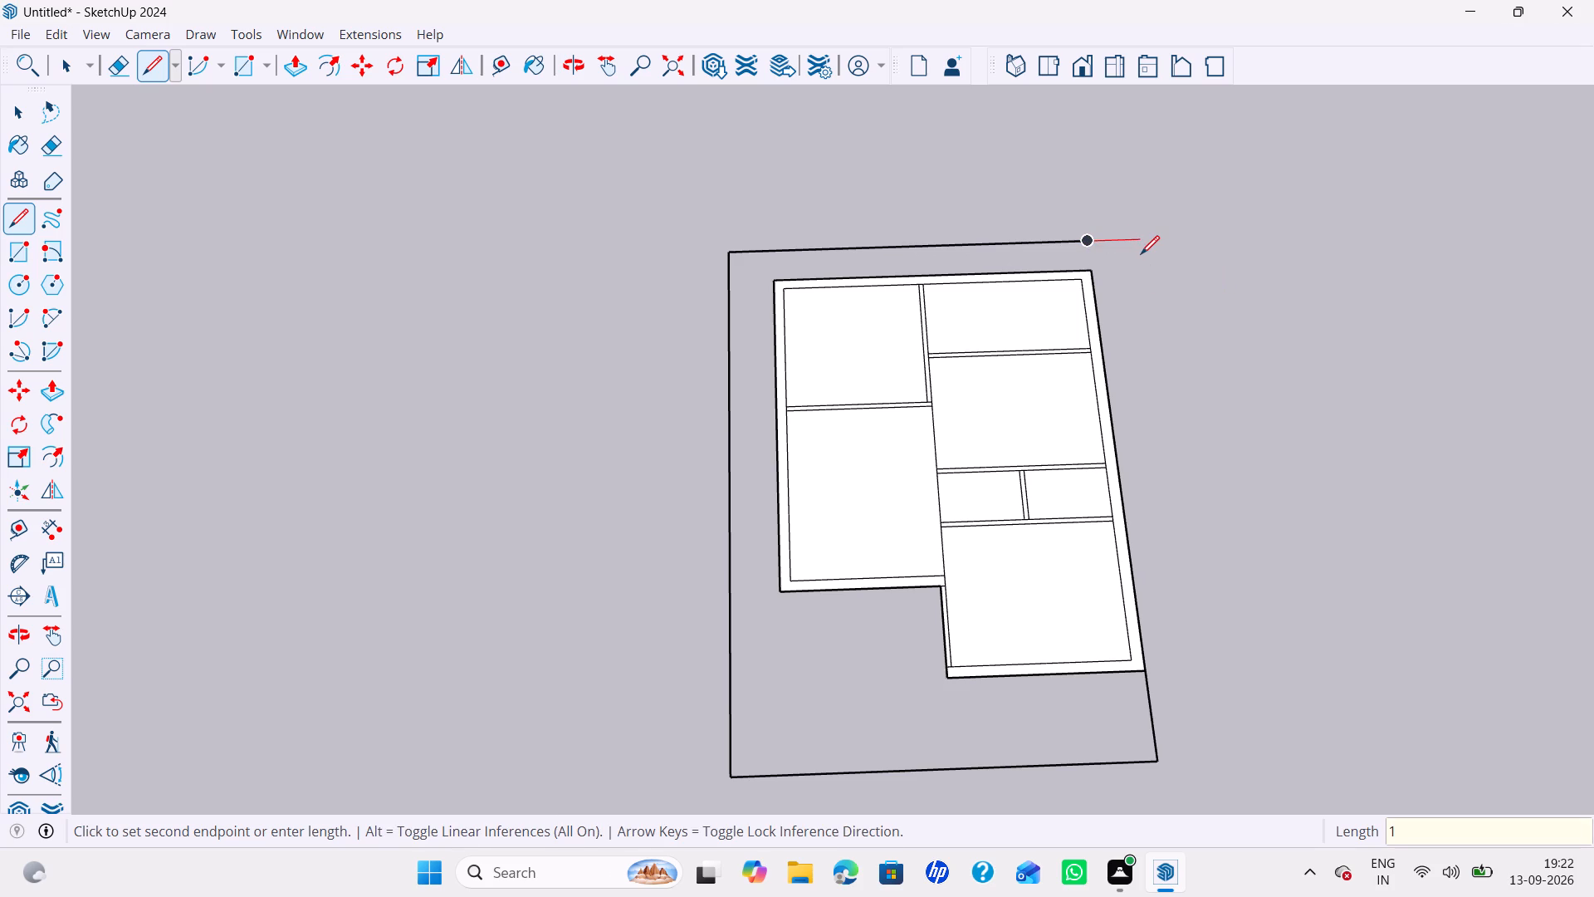
type("'9")
key("shift+quotedbl")
key("Return")
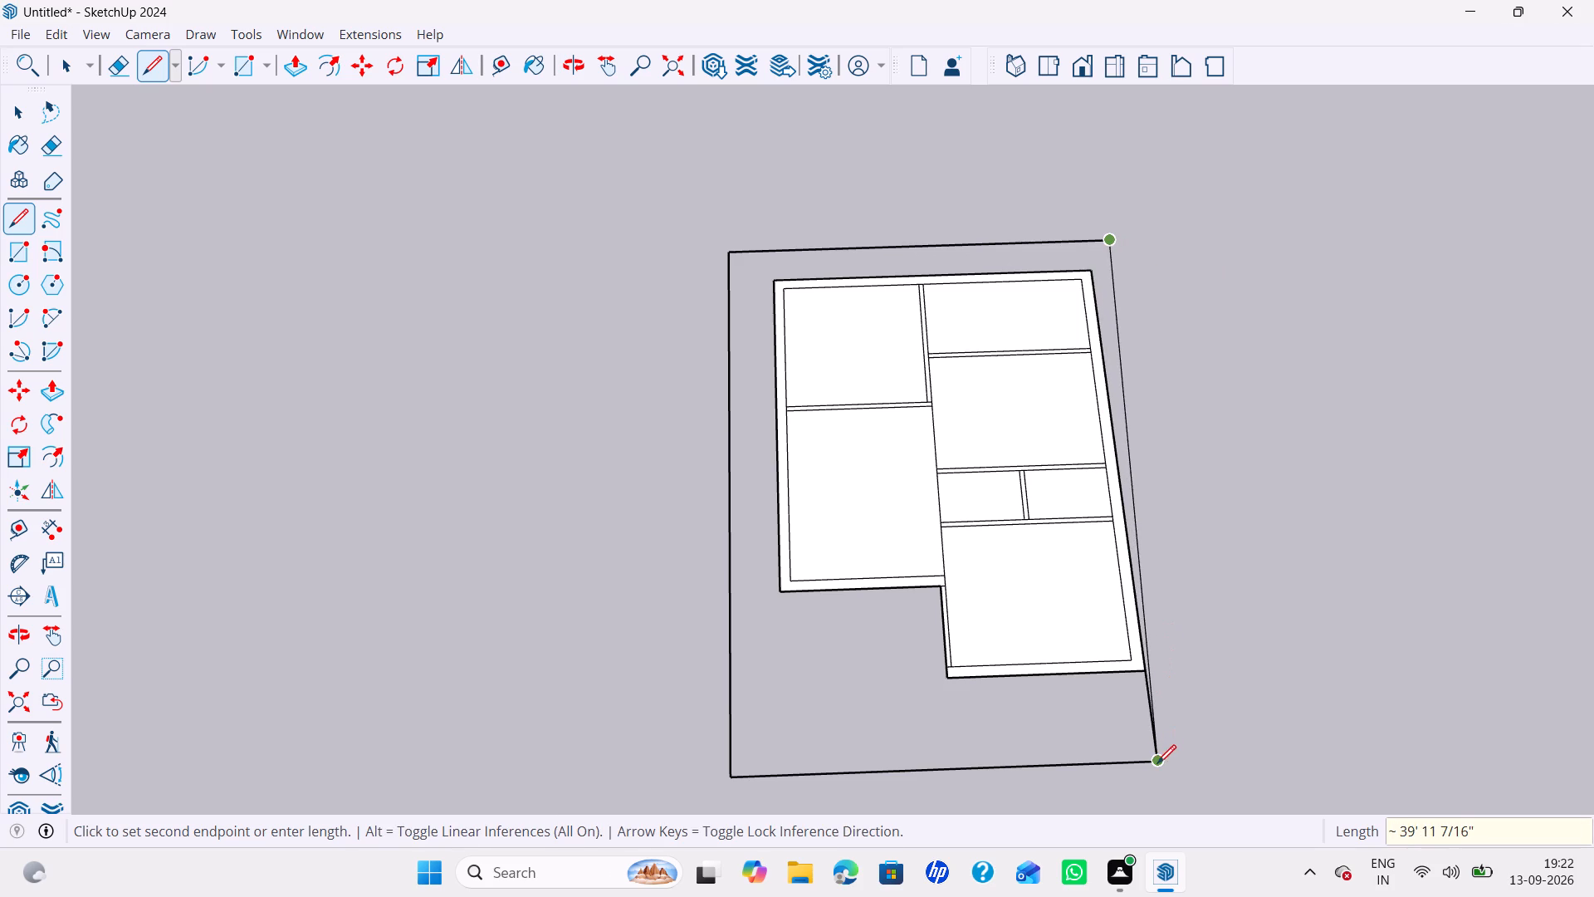
Draw the remaining side boundary back until level with the near boundary and join the two, closing the plot outline.
left_click(1186, 765)
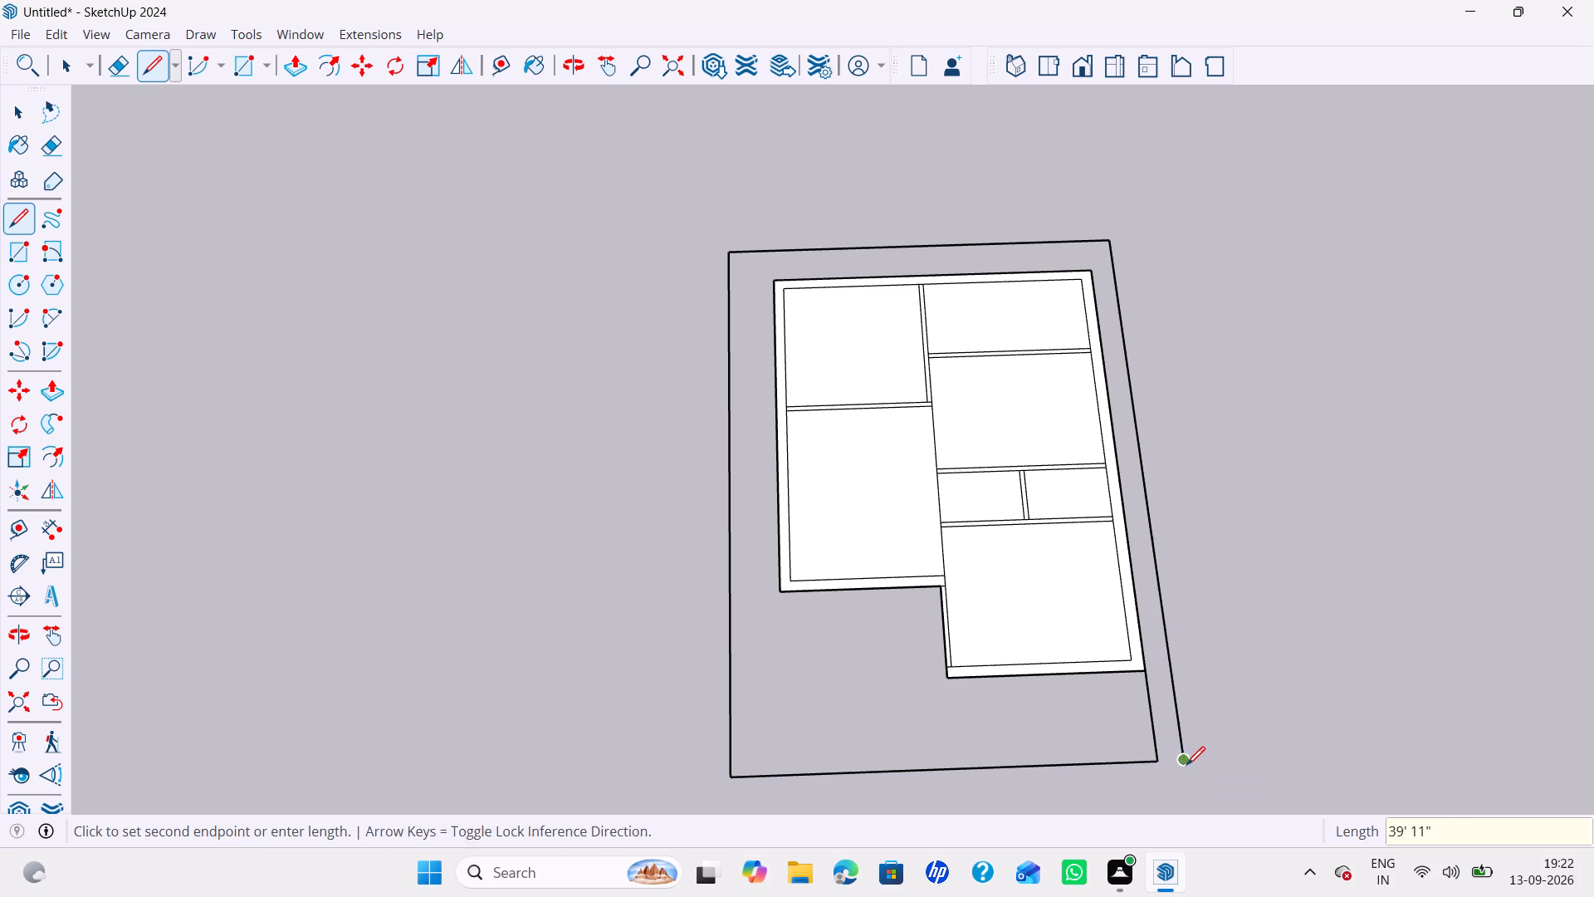
scroll(1186, 779, "down", 3)
middle_click_drag(1215, 784, 1183, 725)
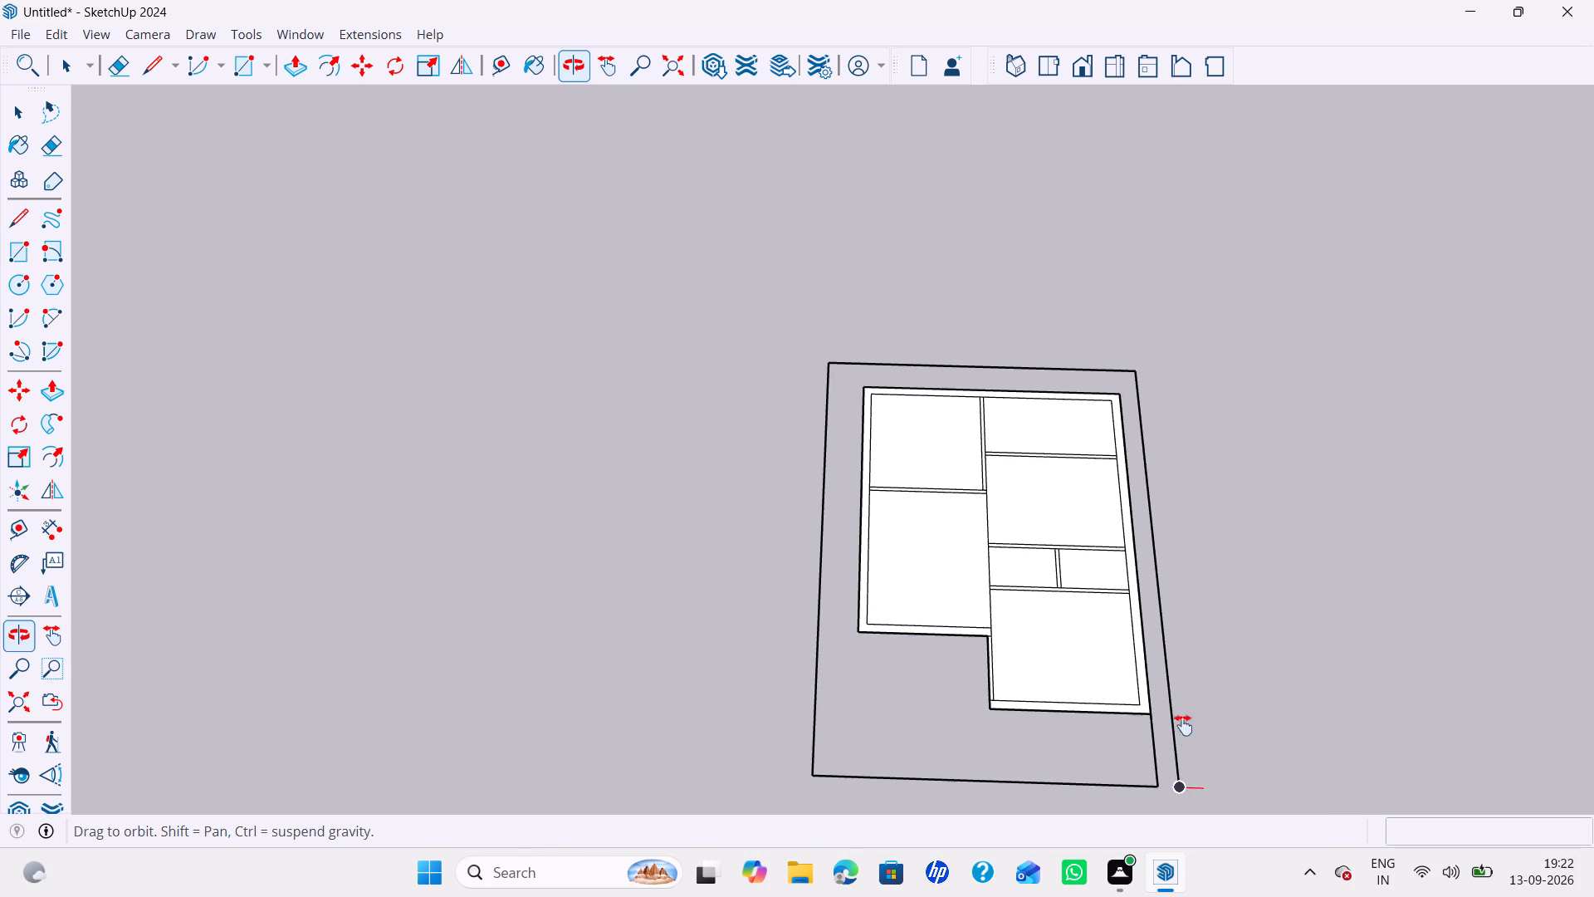
middle_click_drag(1183, 725, 1145, 611)
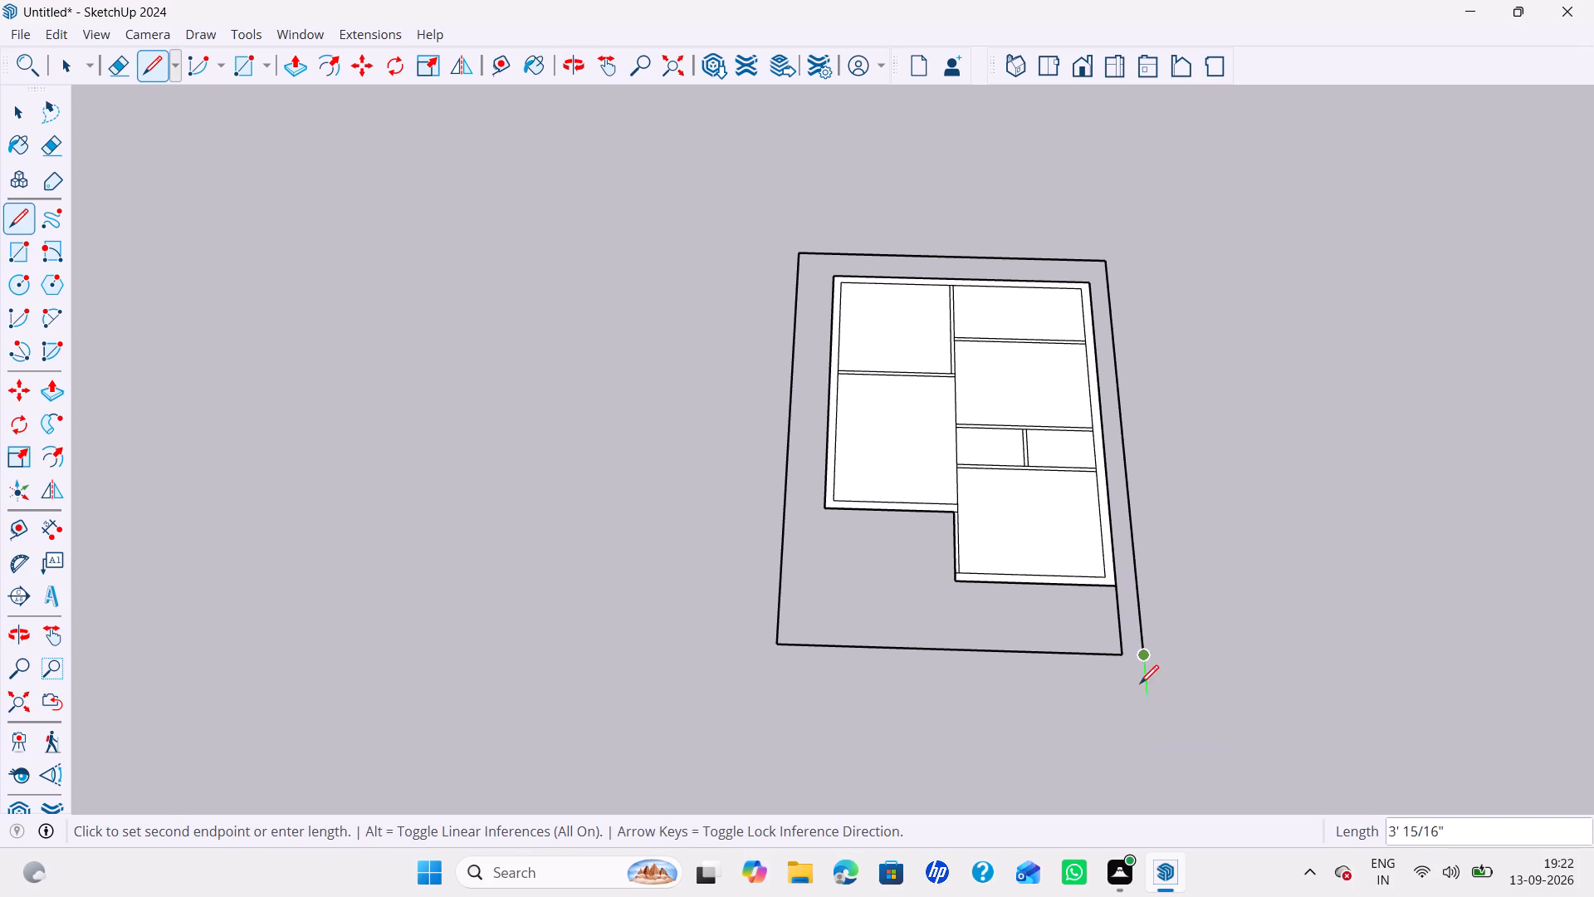
left_click(1133, 663)
Erase the 6' offset line between the building's near corner and the near plot boundary.
key("e")
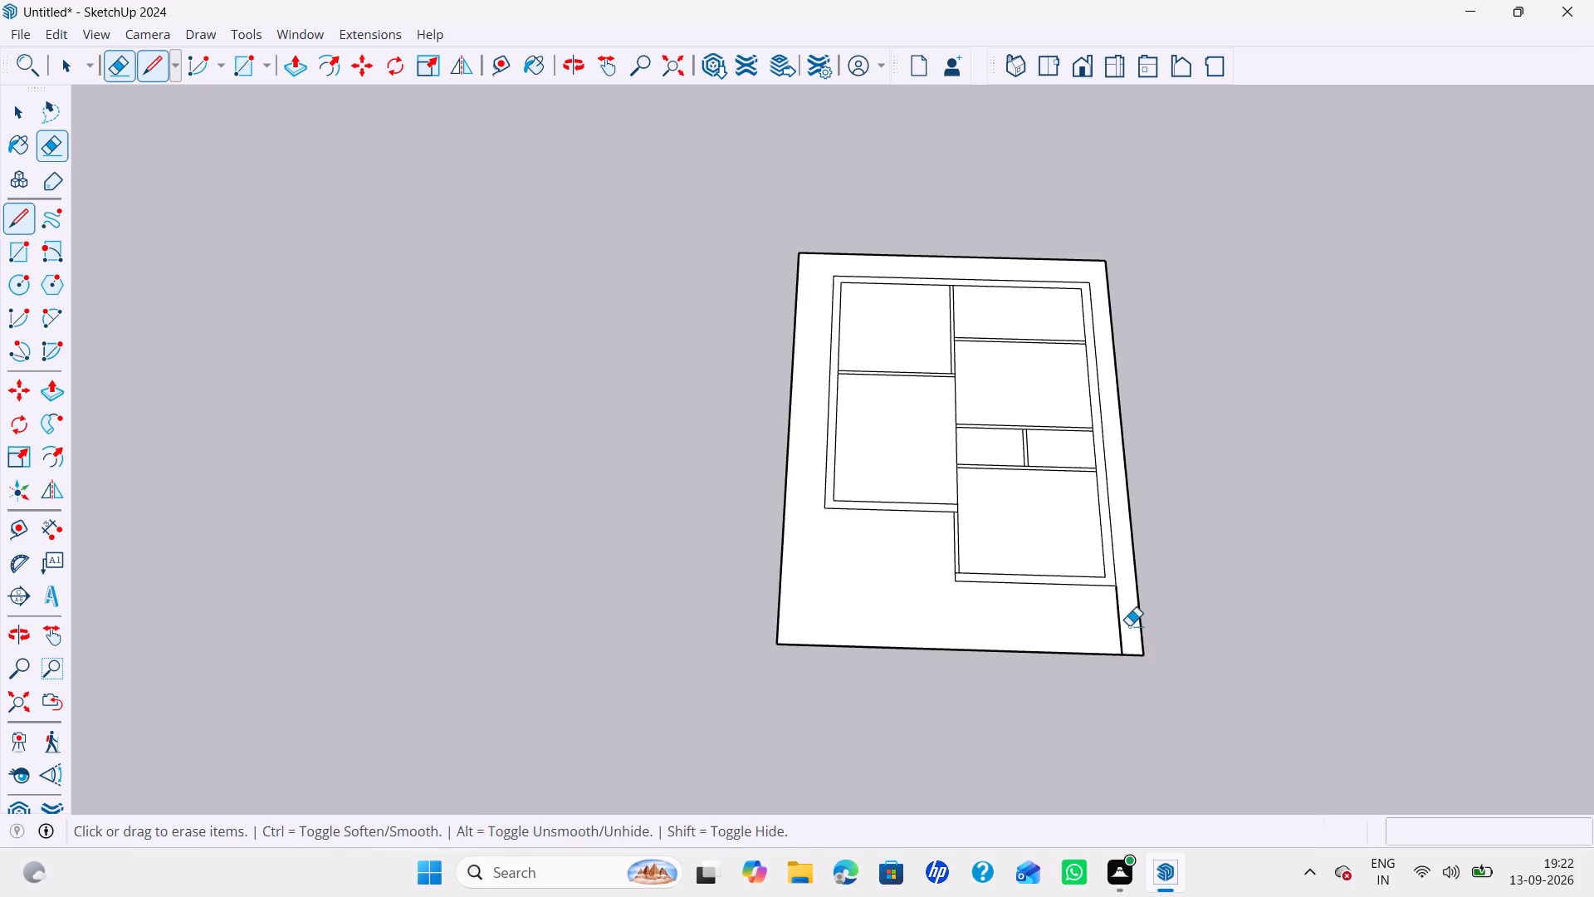
left_click(1122, 615)
key("space")
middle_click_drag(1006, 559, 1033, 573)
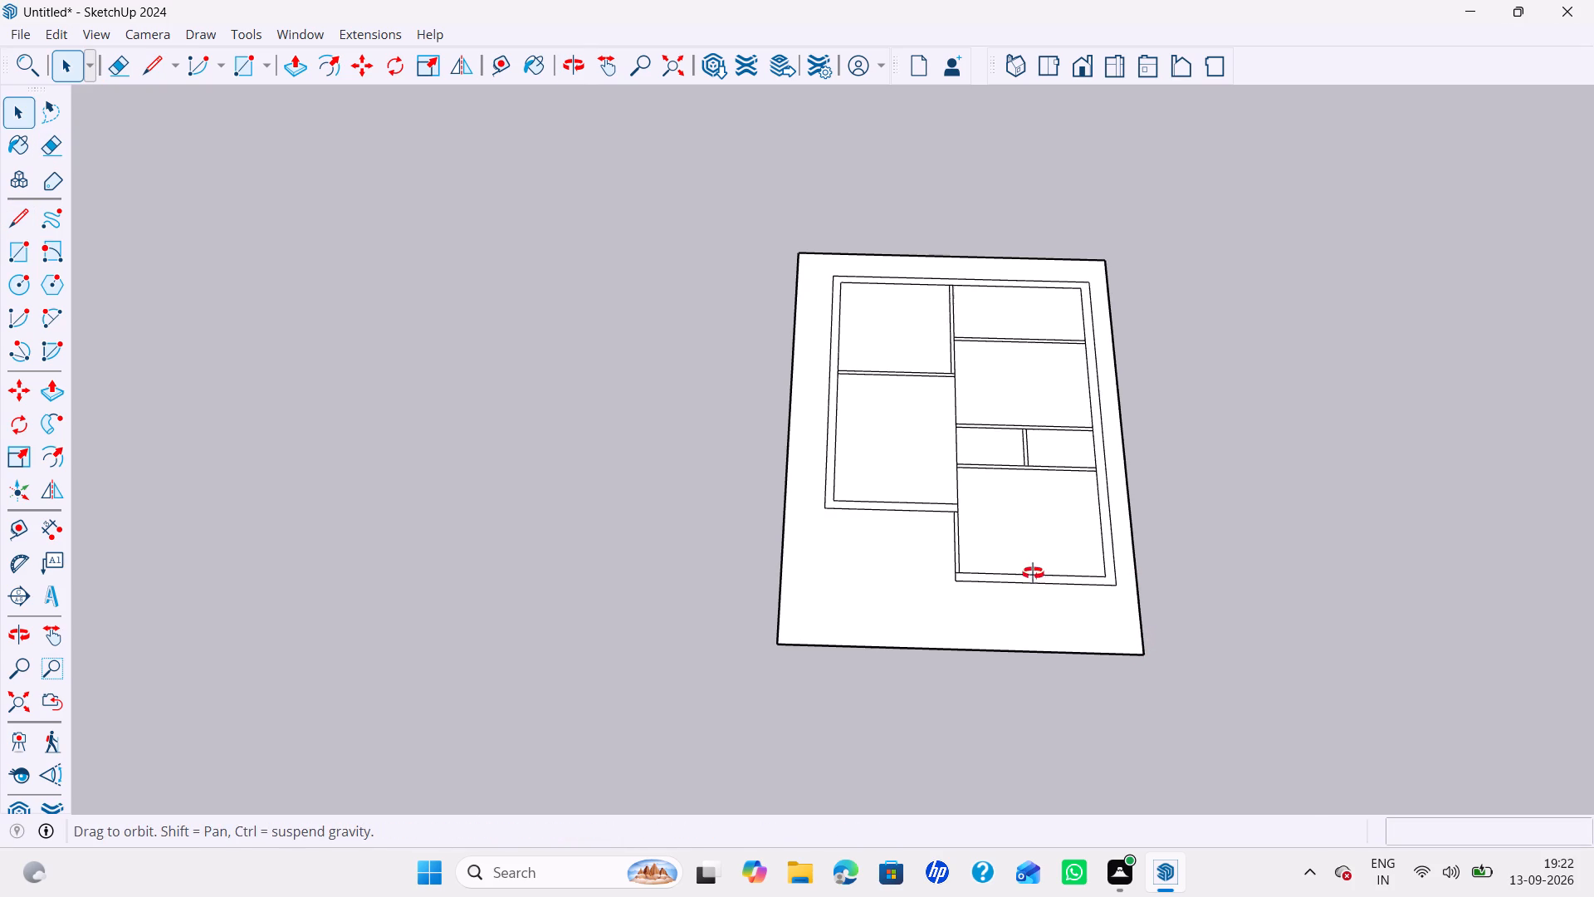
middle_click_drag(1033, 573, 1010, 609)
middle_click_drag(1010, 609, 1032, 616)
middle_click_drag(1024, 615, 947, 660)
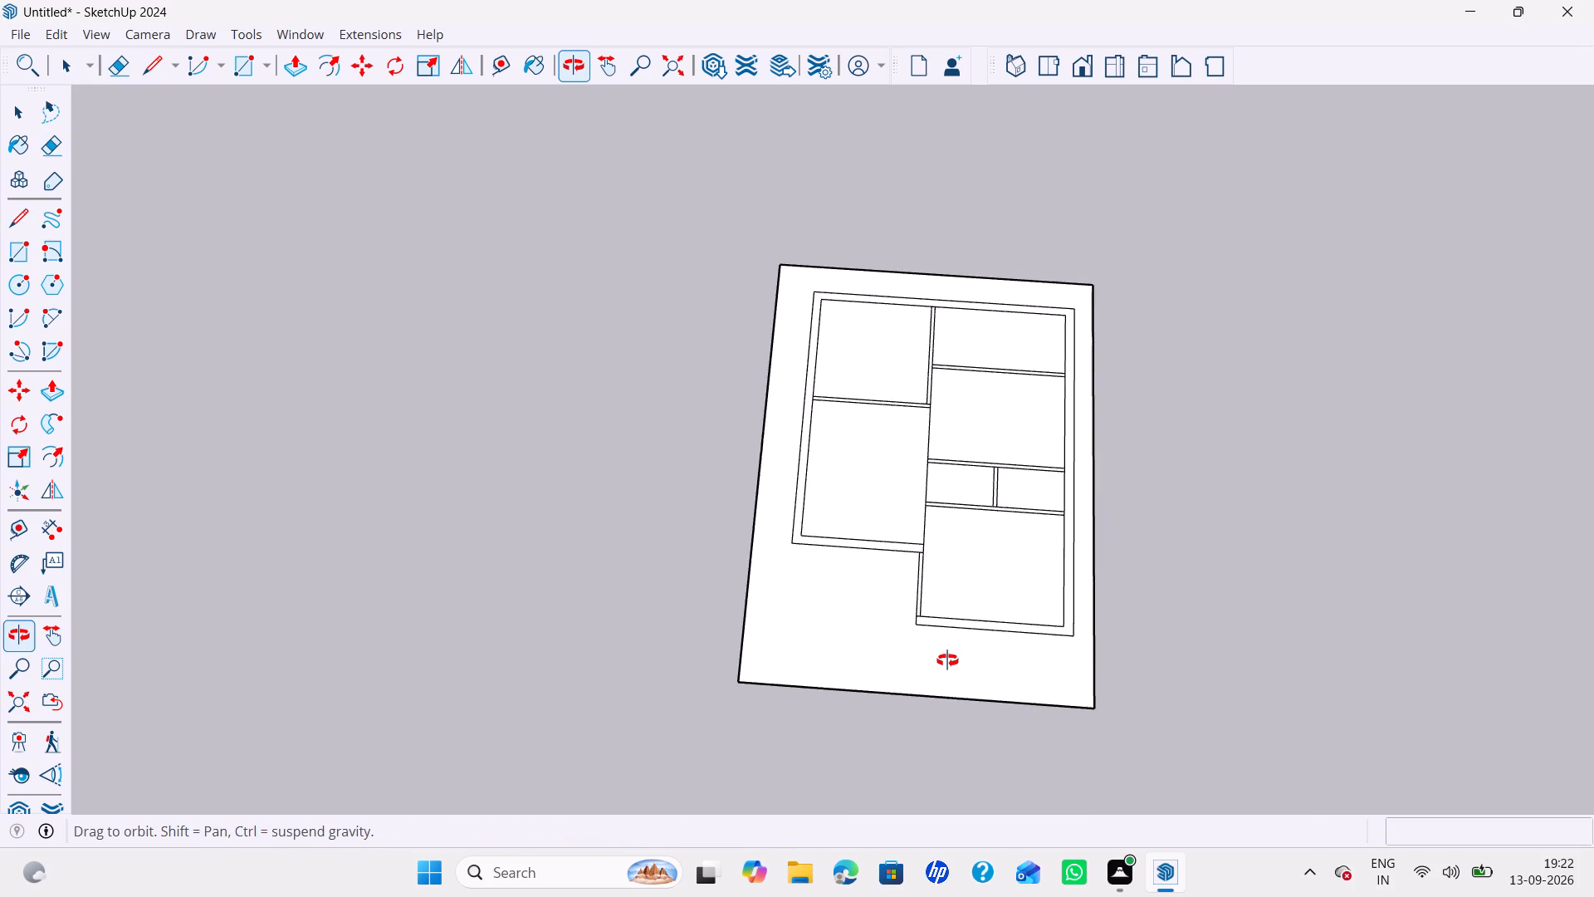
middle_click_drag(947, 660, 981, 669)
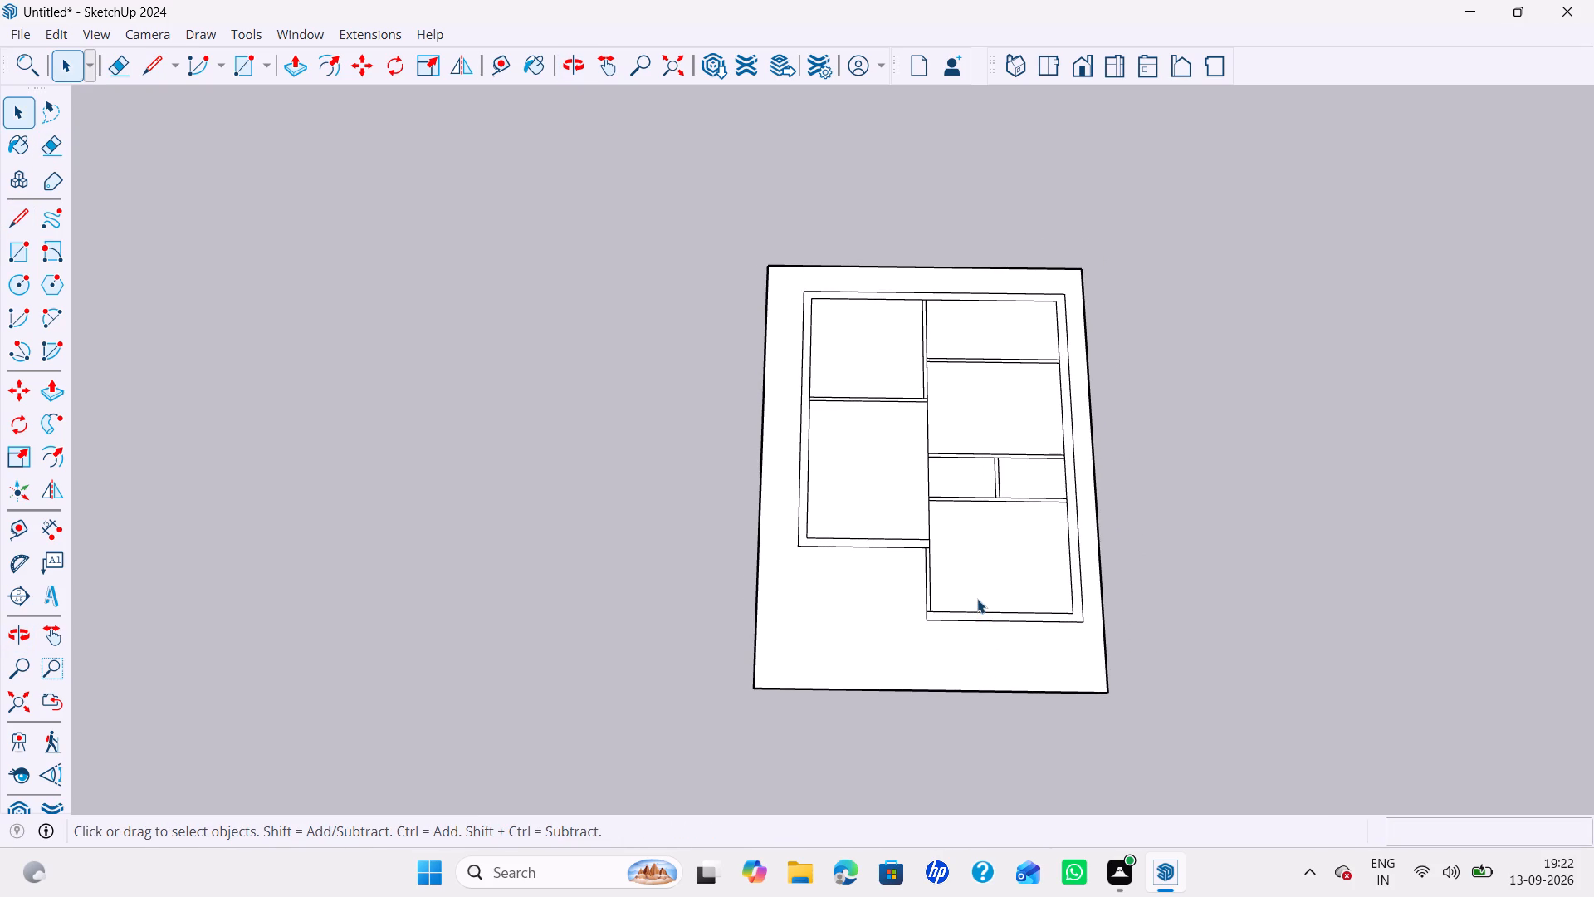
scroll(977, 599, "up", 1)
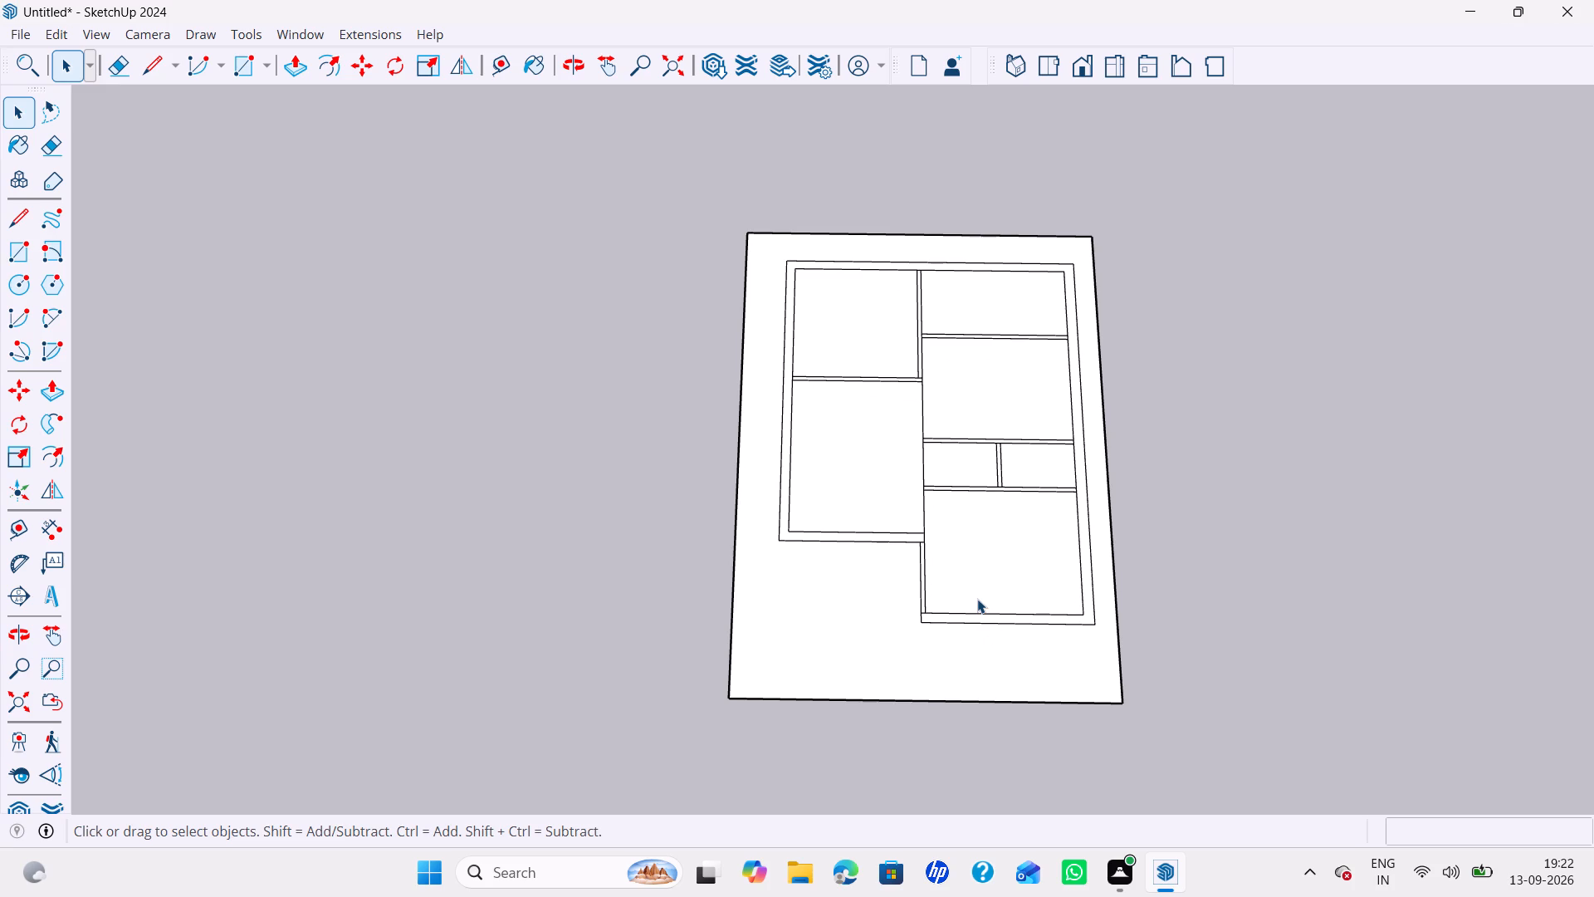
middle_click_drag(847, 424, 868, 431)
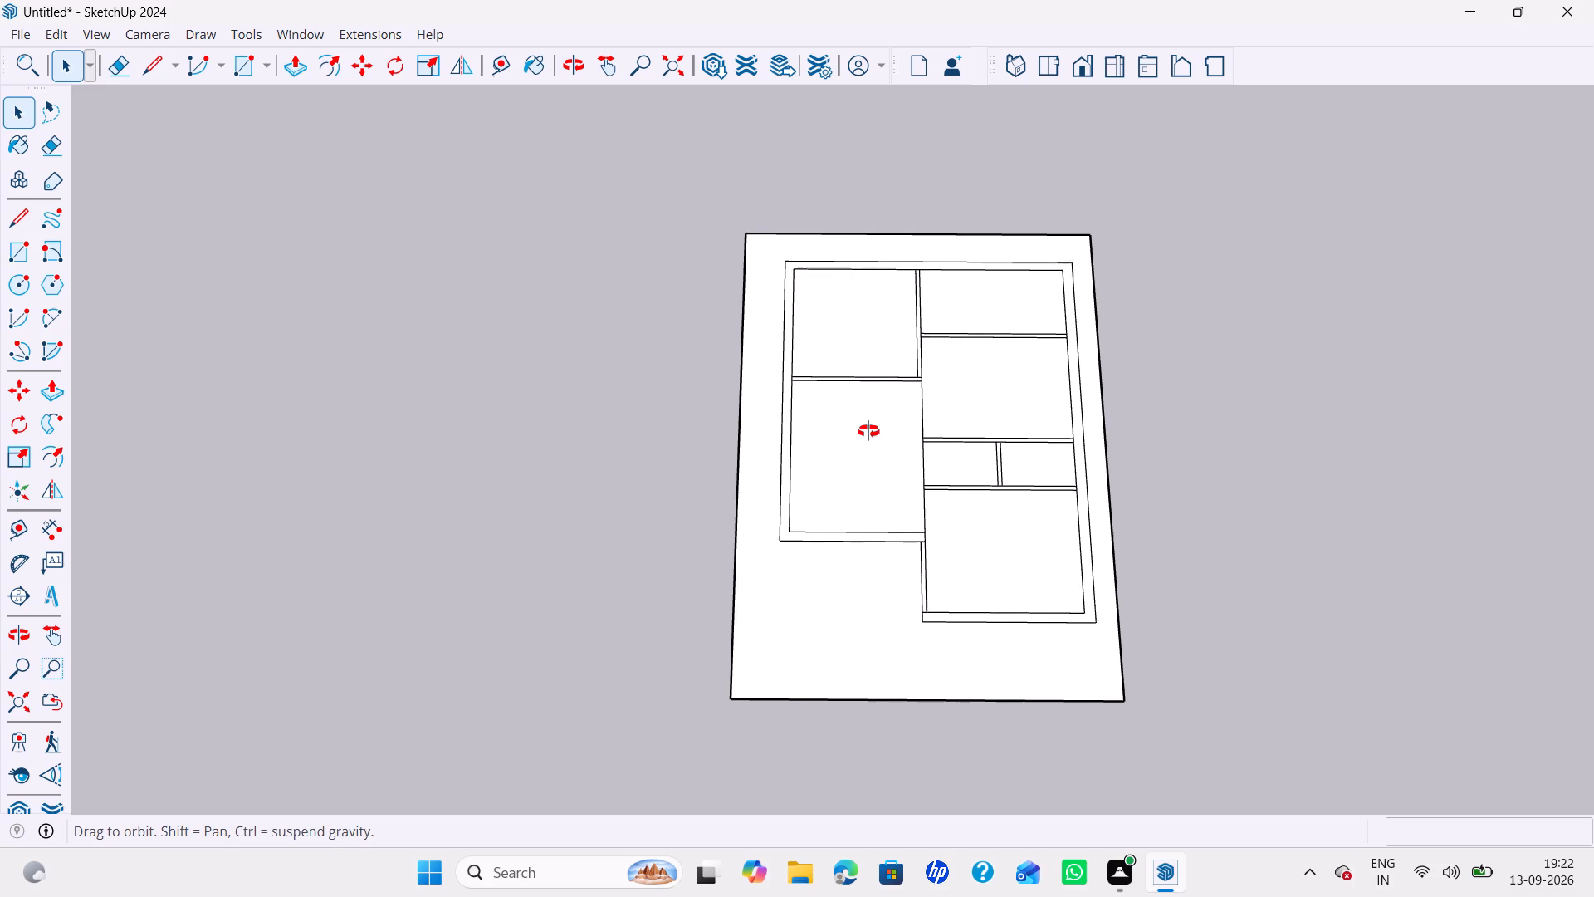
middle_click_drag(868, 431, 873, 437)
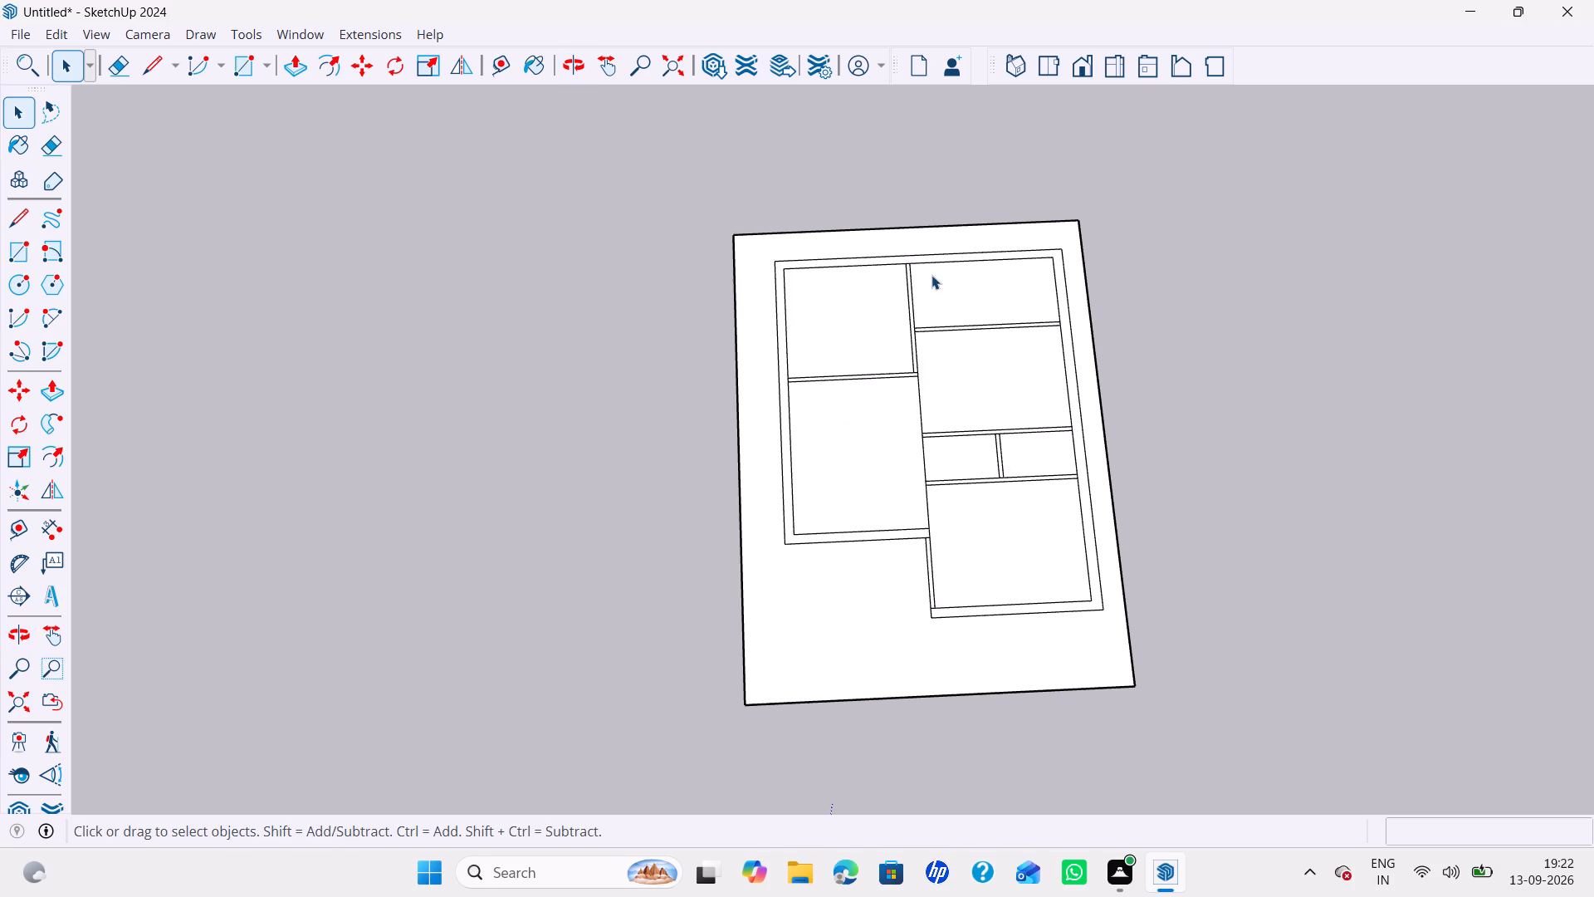
Extend both edges of the 4" wall between the two far rooms across the 9" far outer wall with lines.
scroll(931, 274, "up", 1)
key("l")
key("Return")
scroll(906, 243, "up", 3)
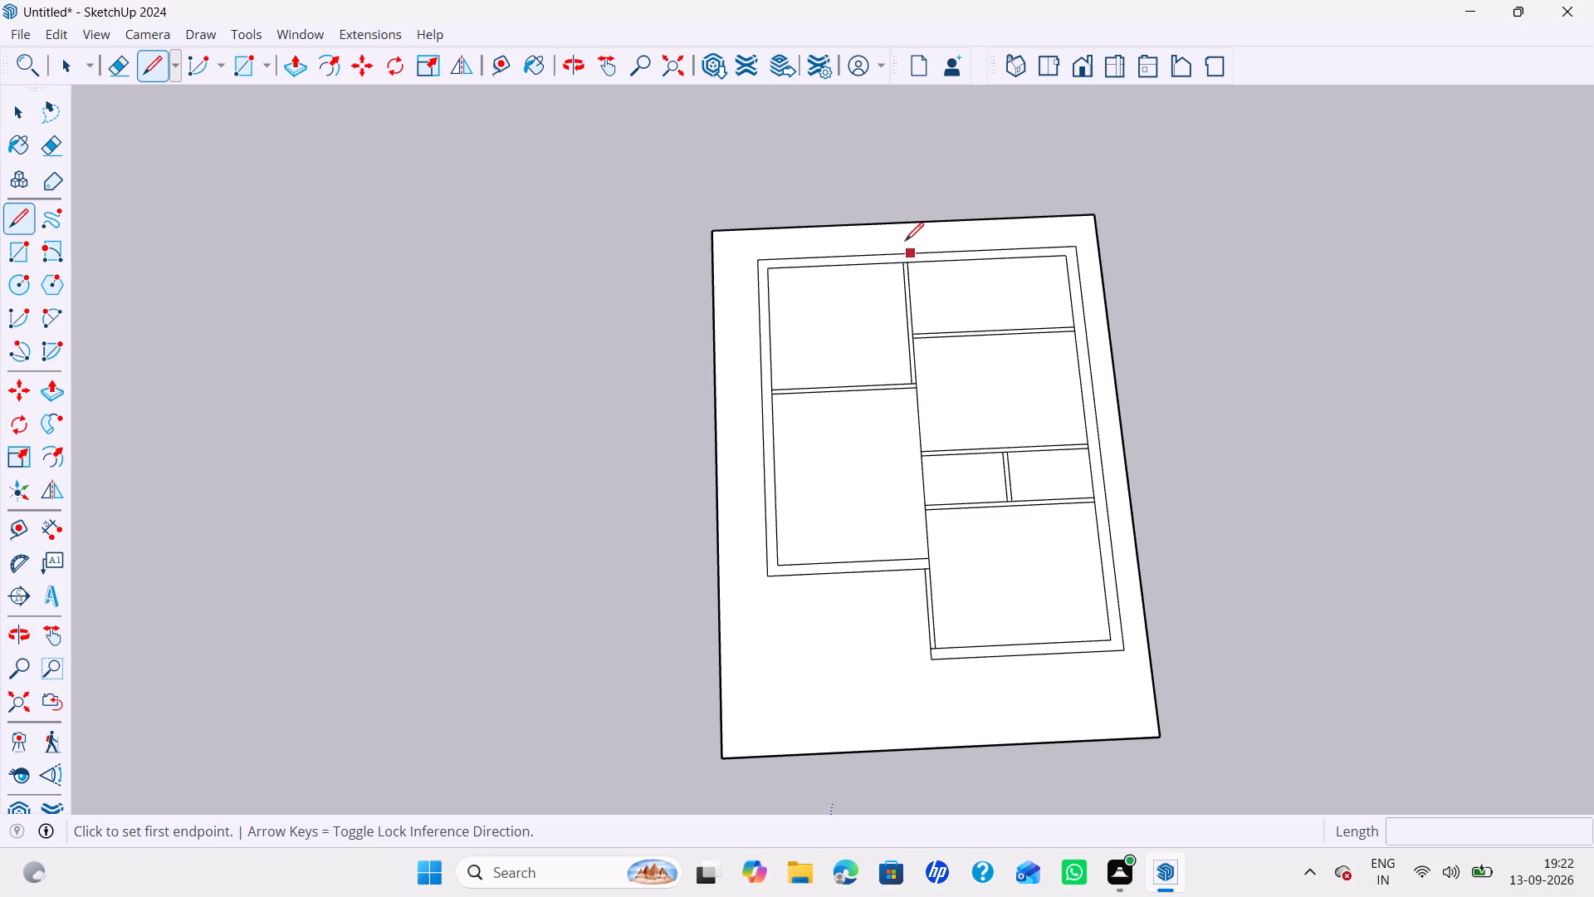
scroll(912, 277, "up", 1)
left_click(912, 277)
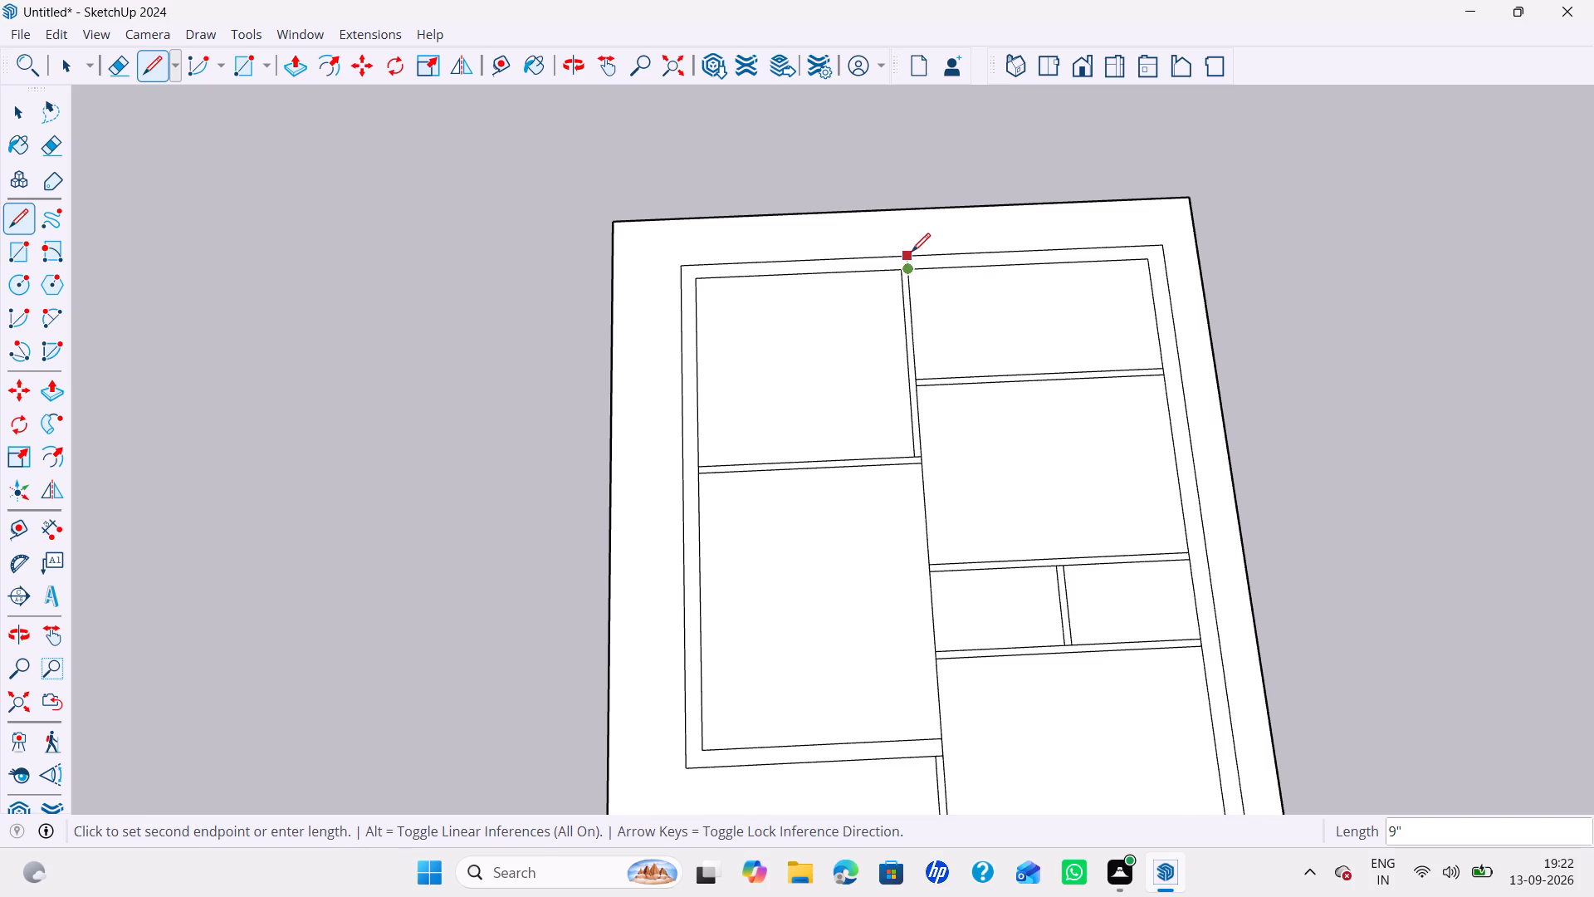
left_click(912, 252)
left_click(904, 272)
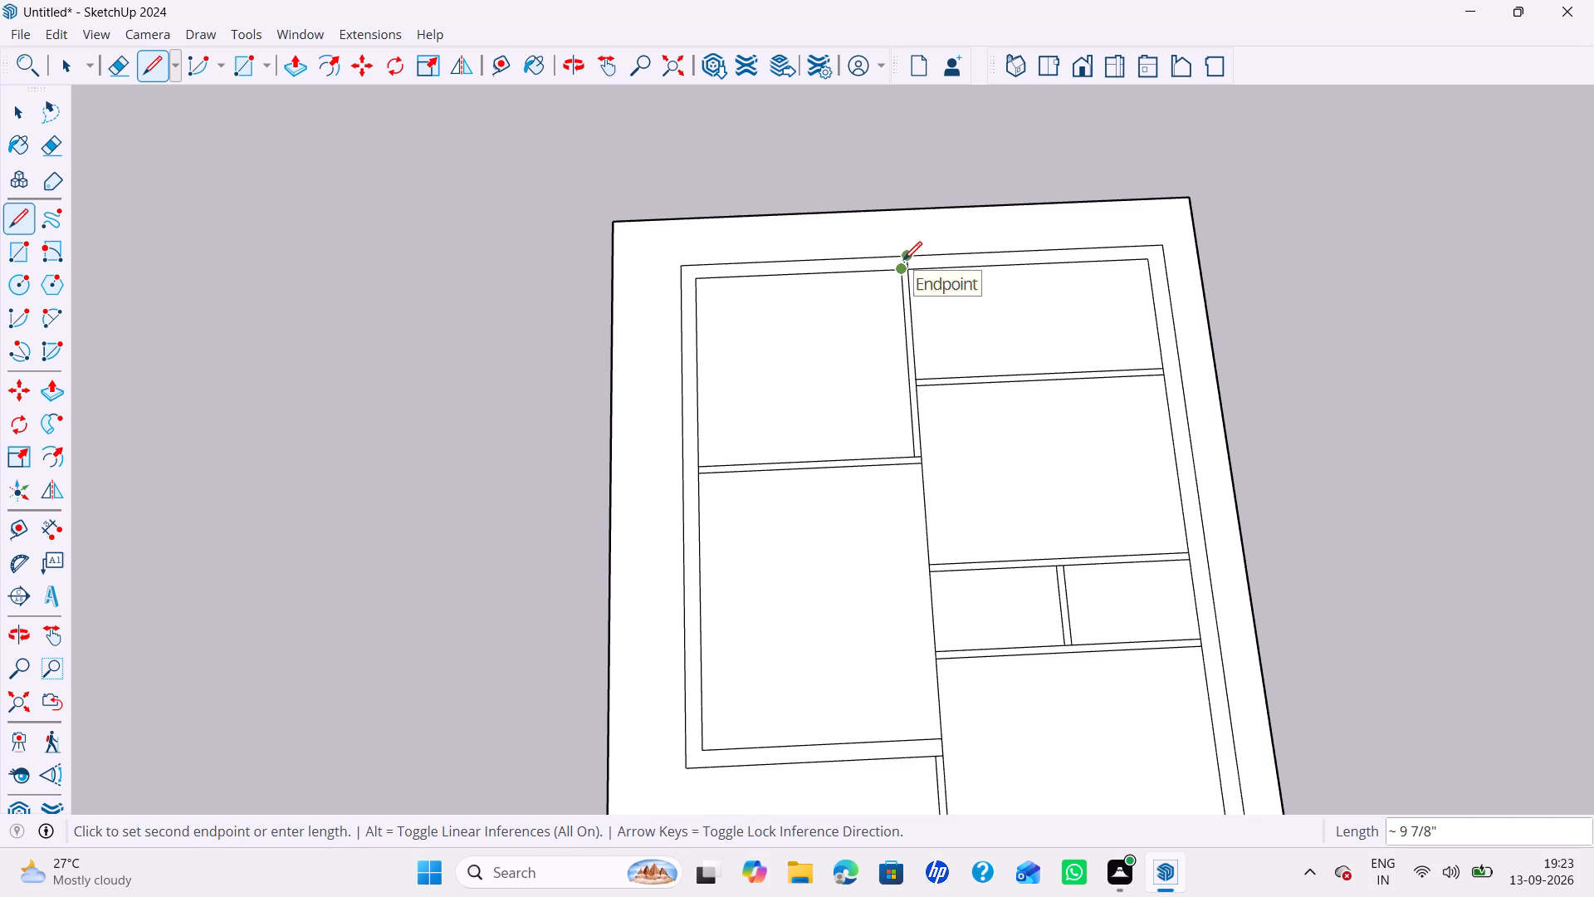
scroll(897, 257, "down", 1)
scroll(897, 257, "up", 5)
left_click(897, 253)
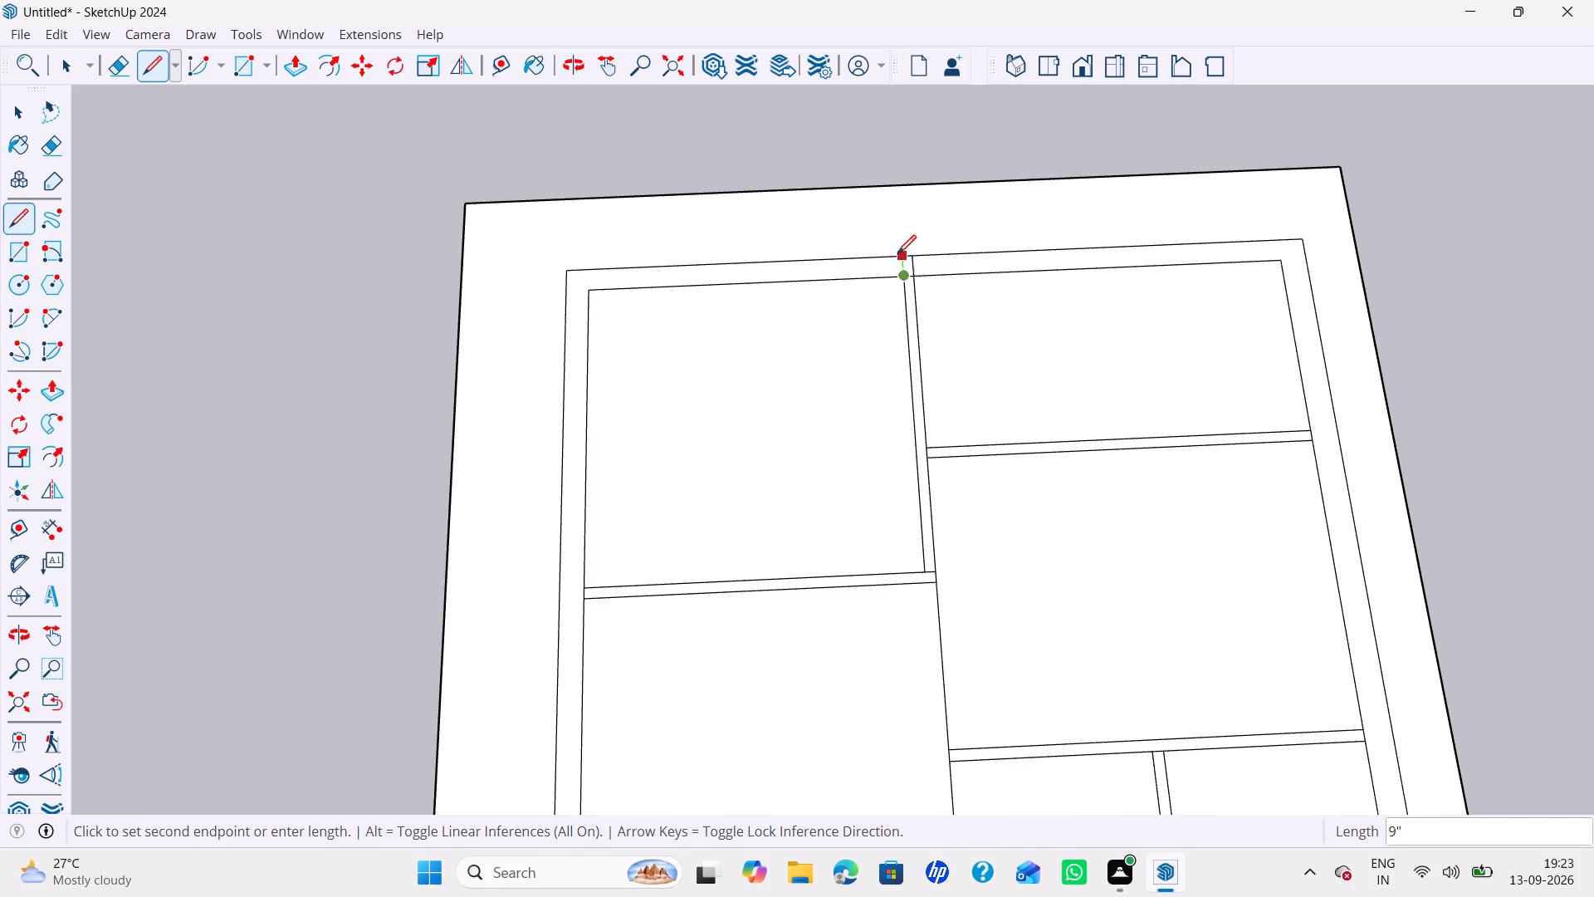
Erase the short edge between the two extension lines where the 4" wall meets the far outer wall's inner face.
key("e")
scroll(902, 255, "down", 1)
scroll(904, 256, "up", 4)
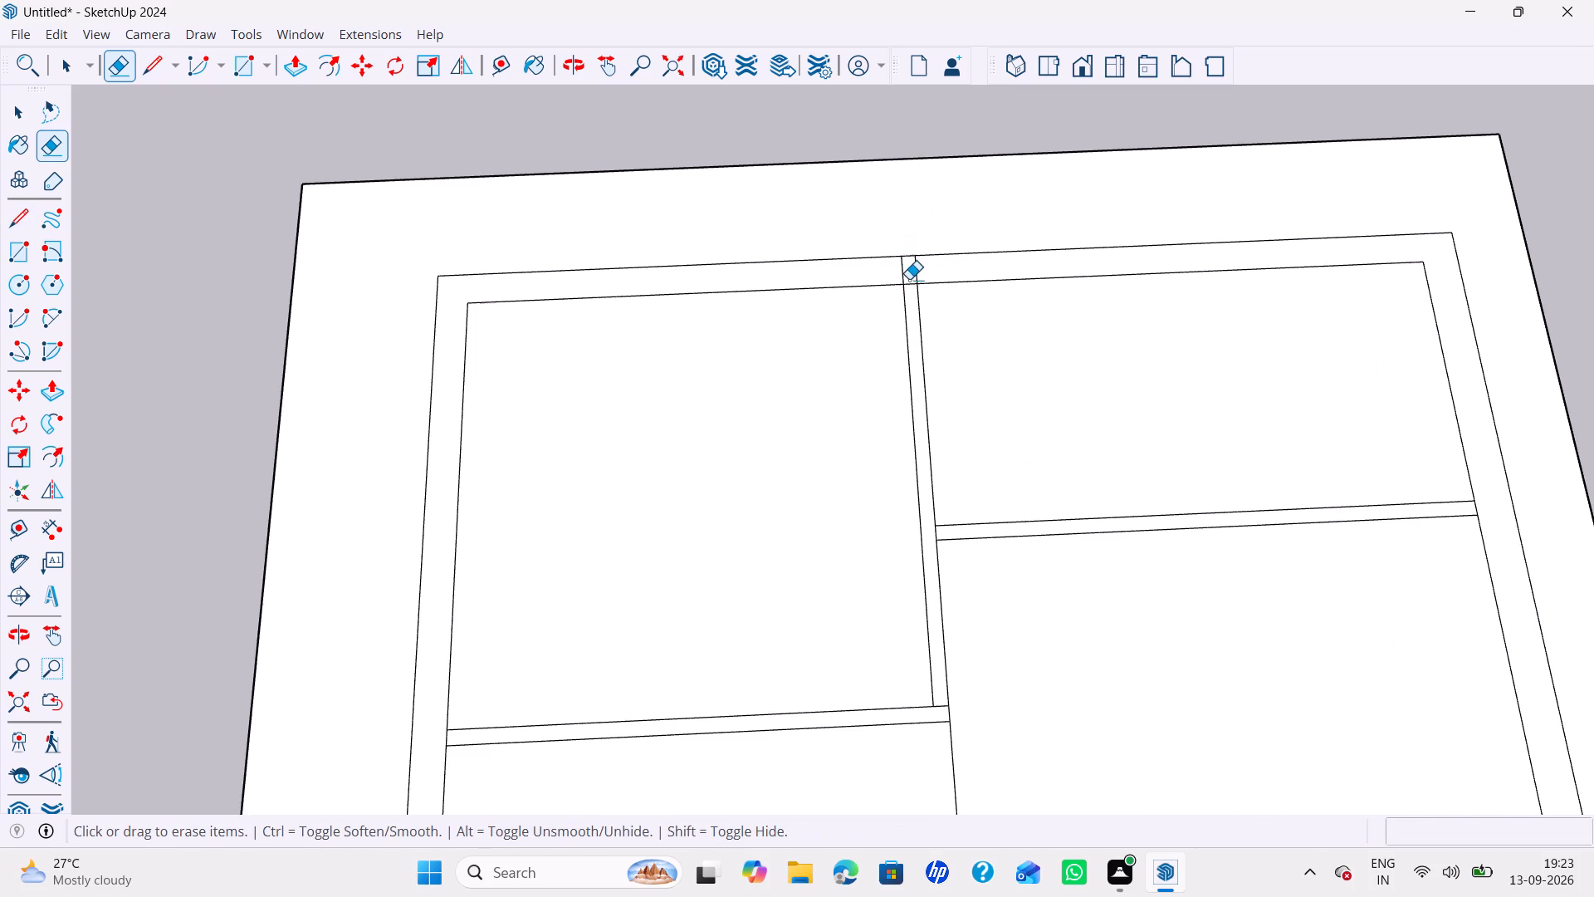
left_click_drag(911, 280, 912, 287)
scroll(927, 274, "down", 5)
key("space")
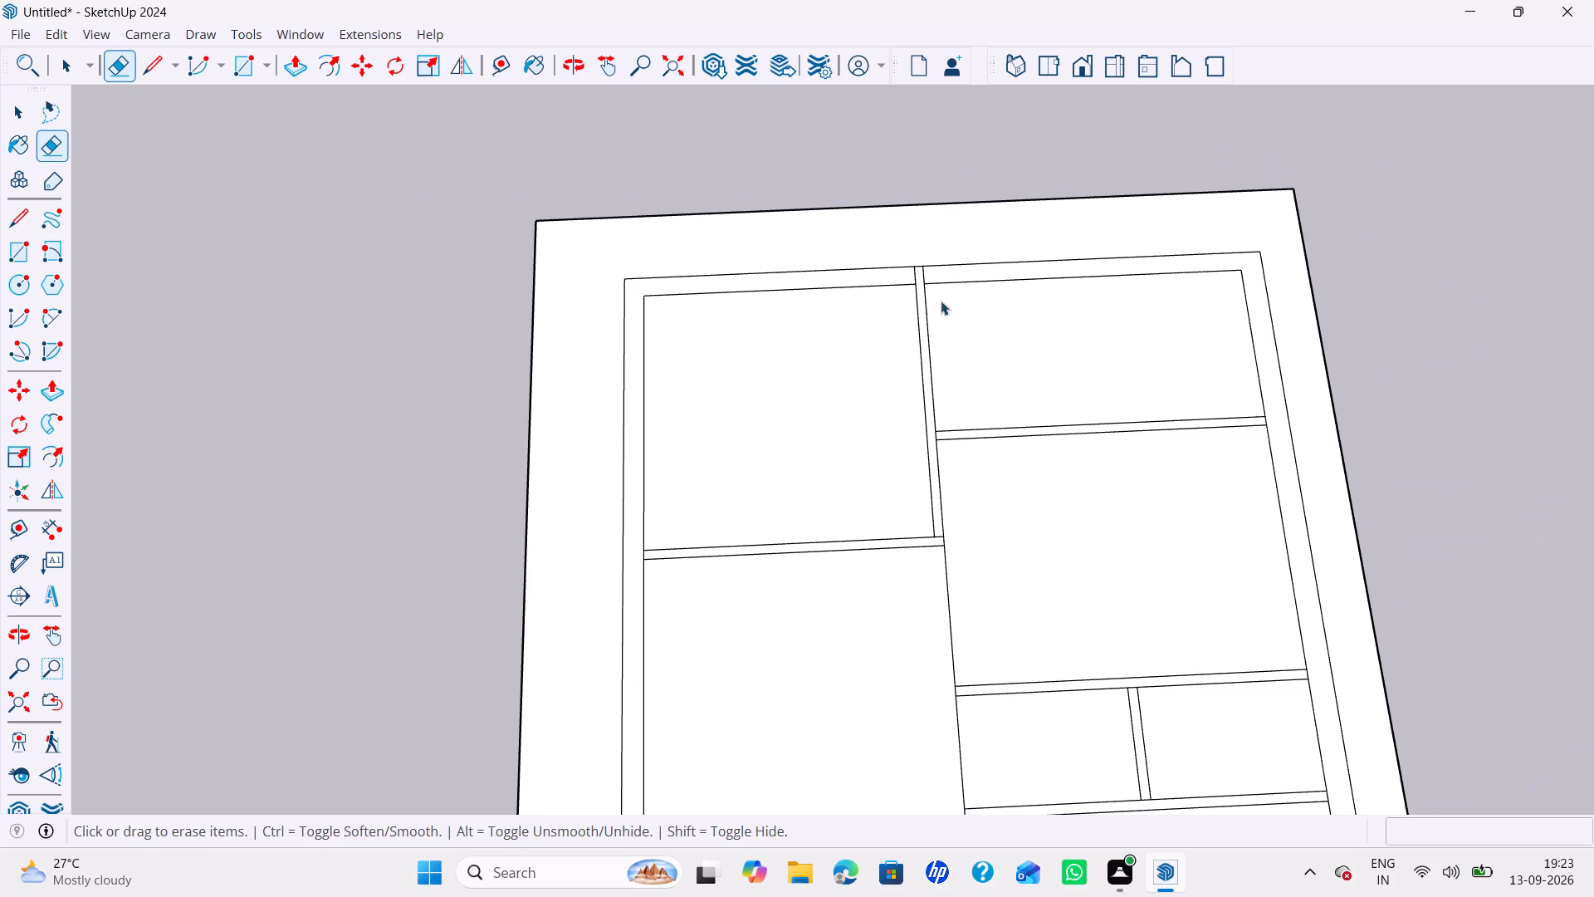
Extend the near edge of the 4" wall below the far side room across the 9" side outer wall with a line.
key("l")
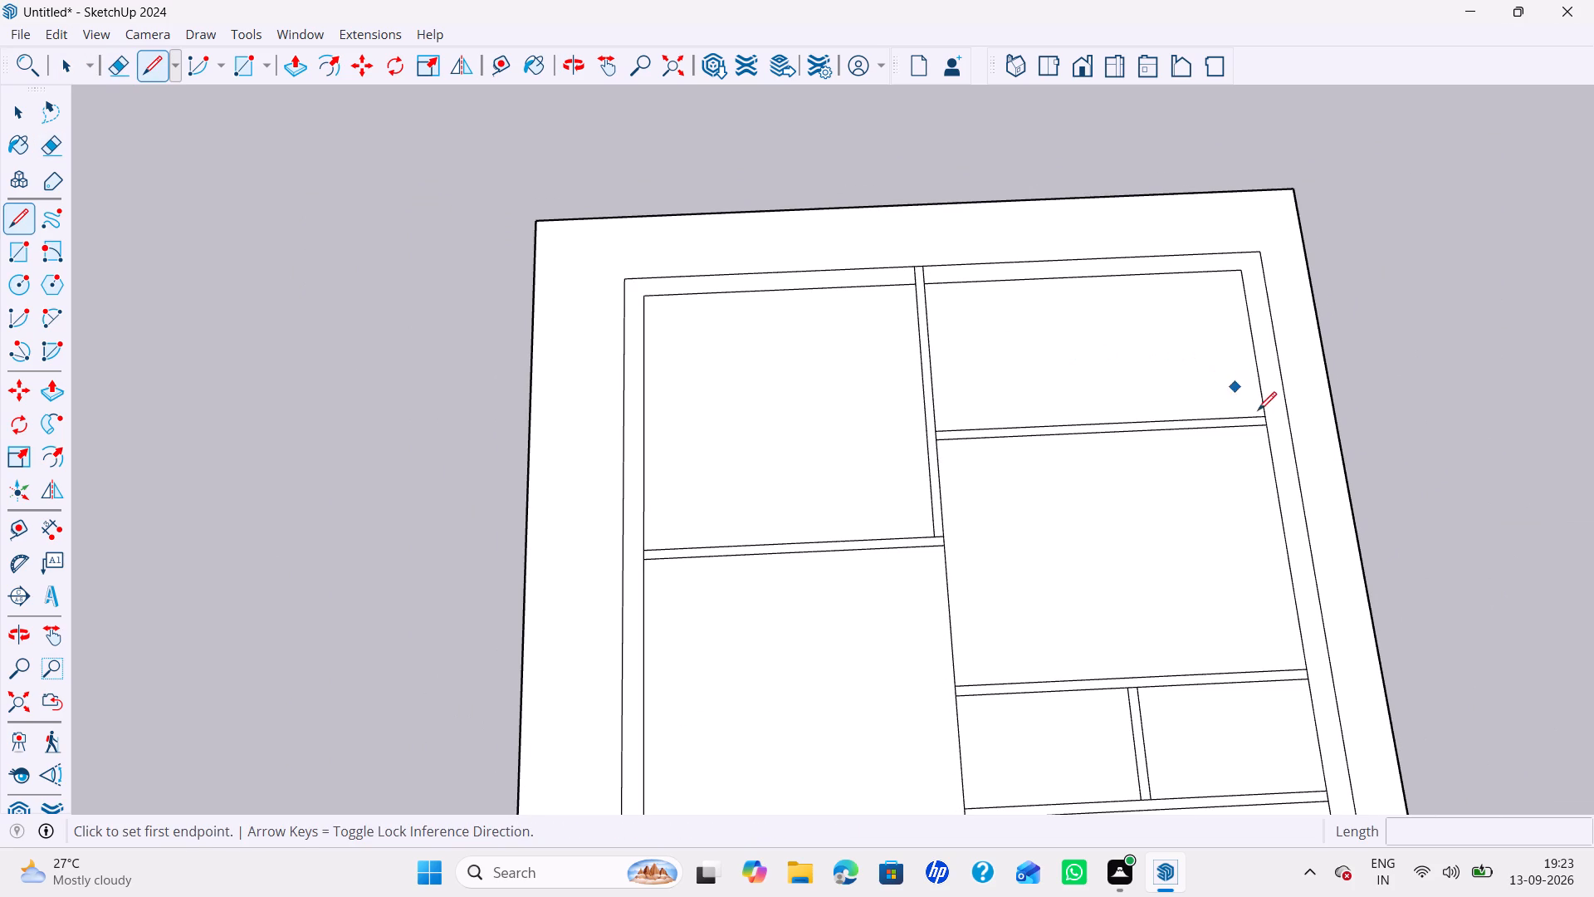
left_click(1266, 426)
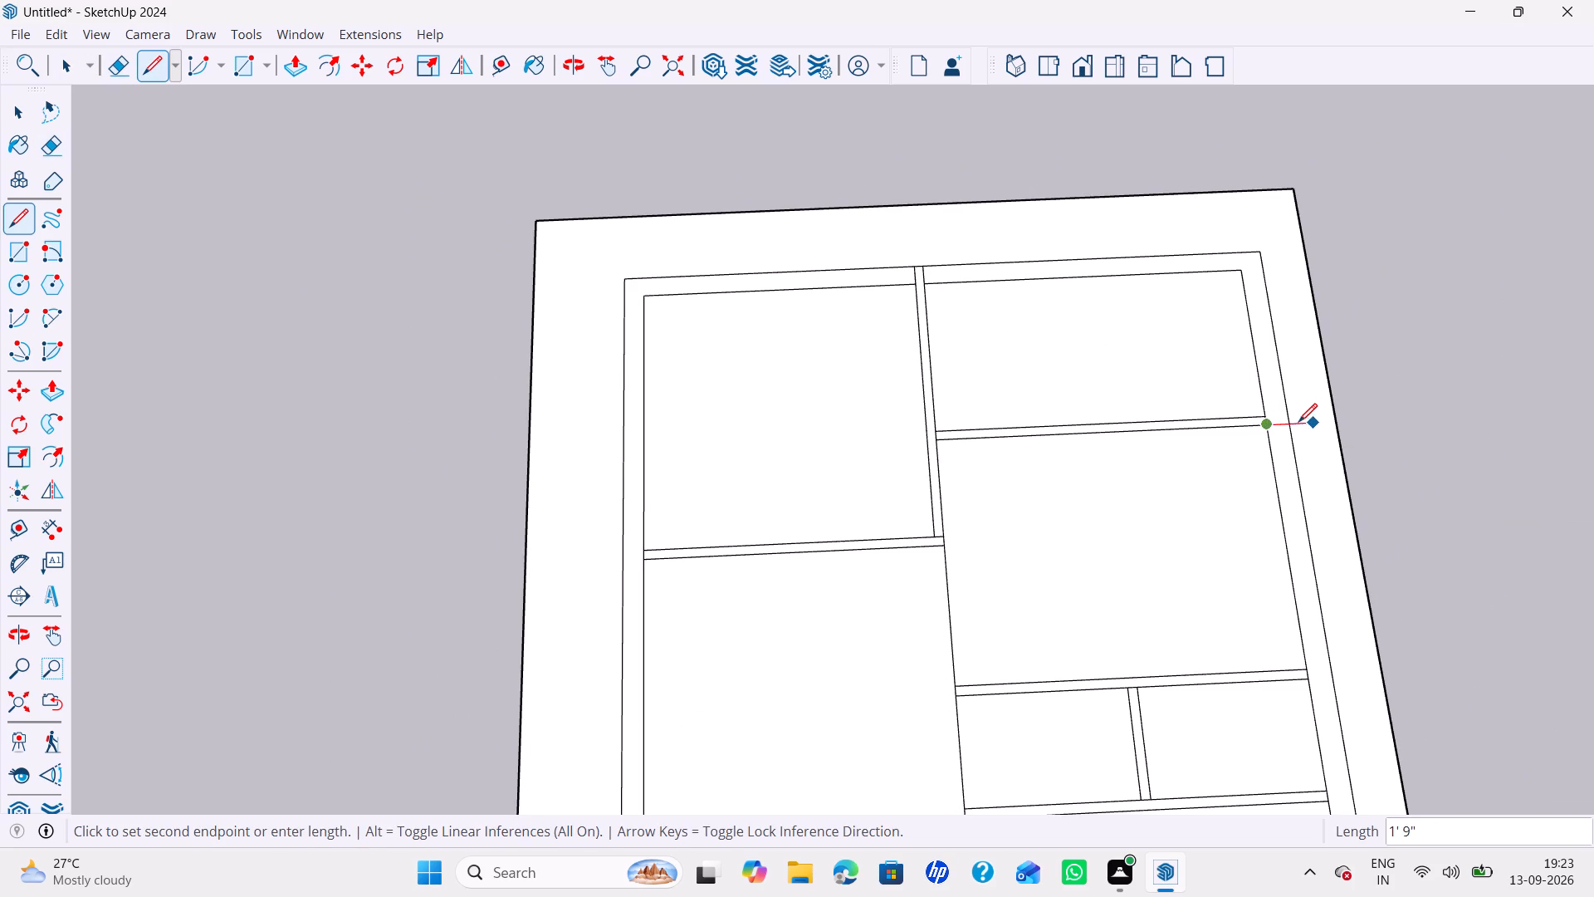
left_click(1293, 427)
Erase the short edge where that 4" cross wall meets the side outer wall's inner face.
key("e")
scroll(1281, 420, "up", 1)
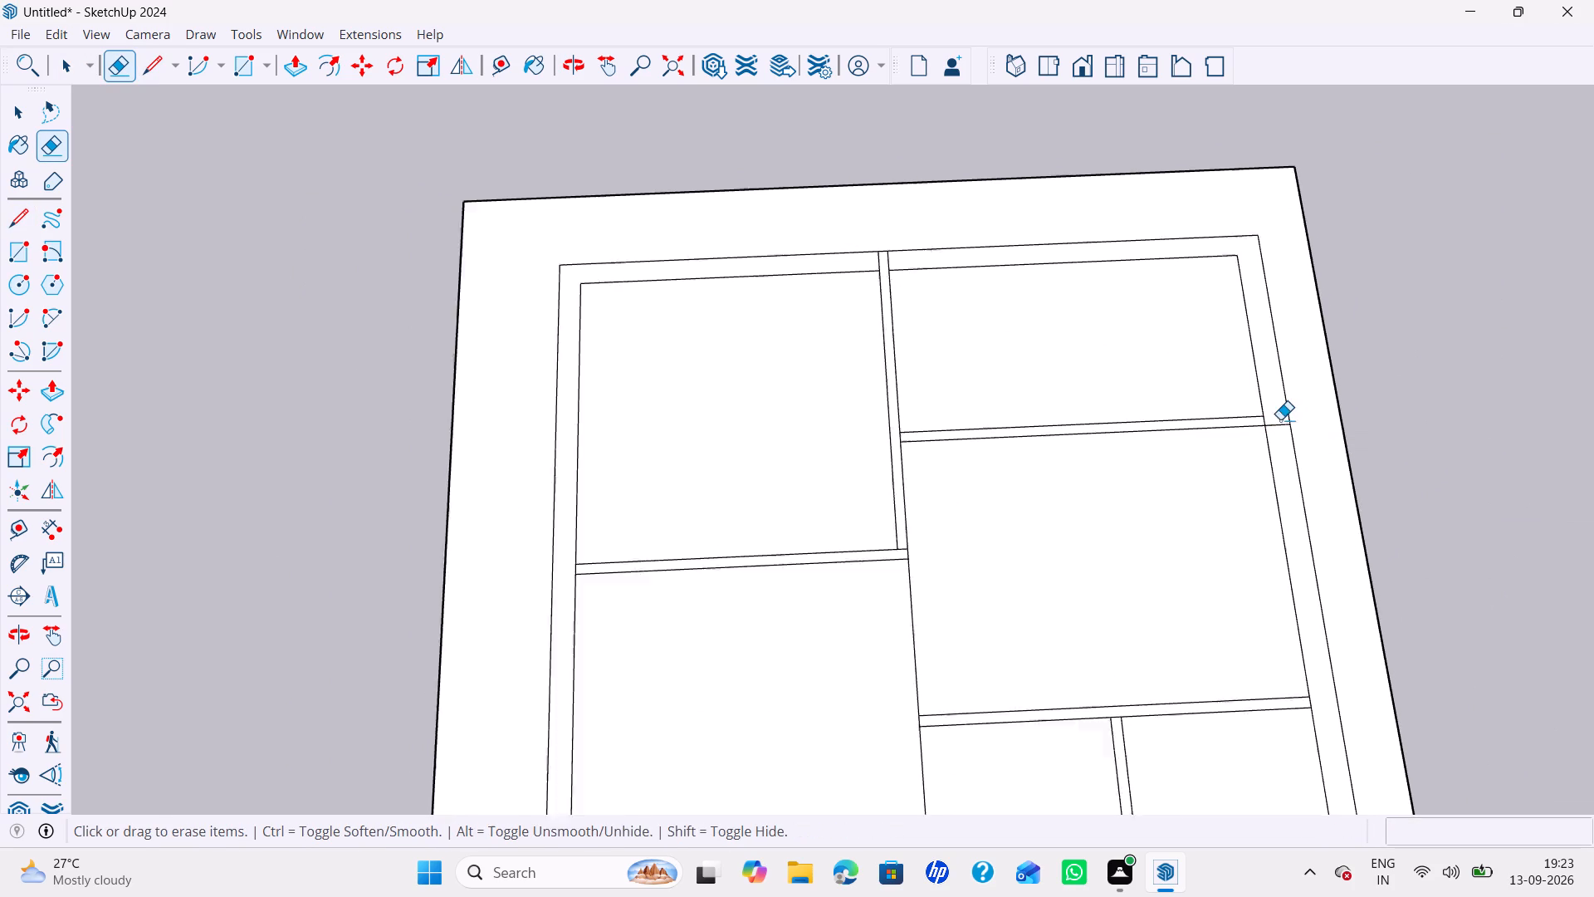
scroll(1280, 419, "up", 6)
left_click(1255, 425)
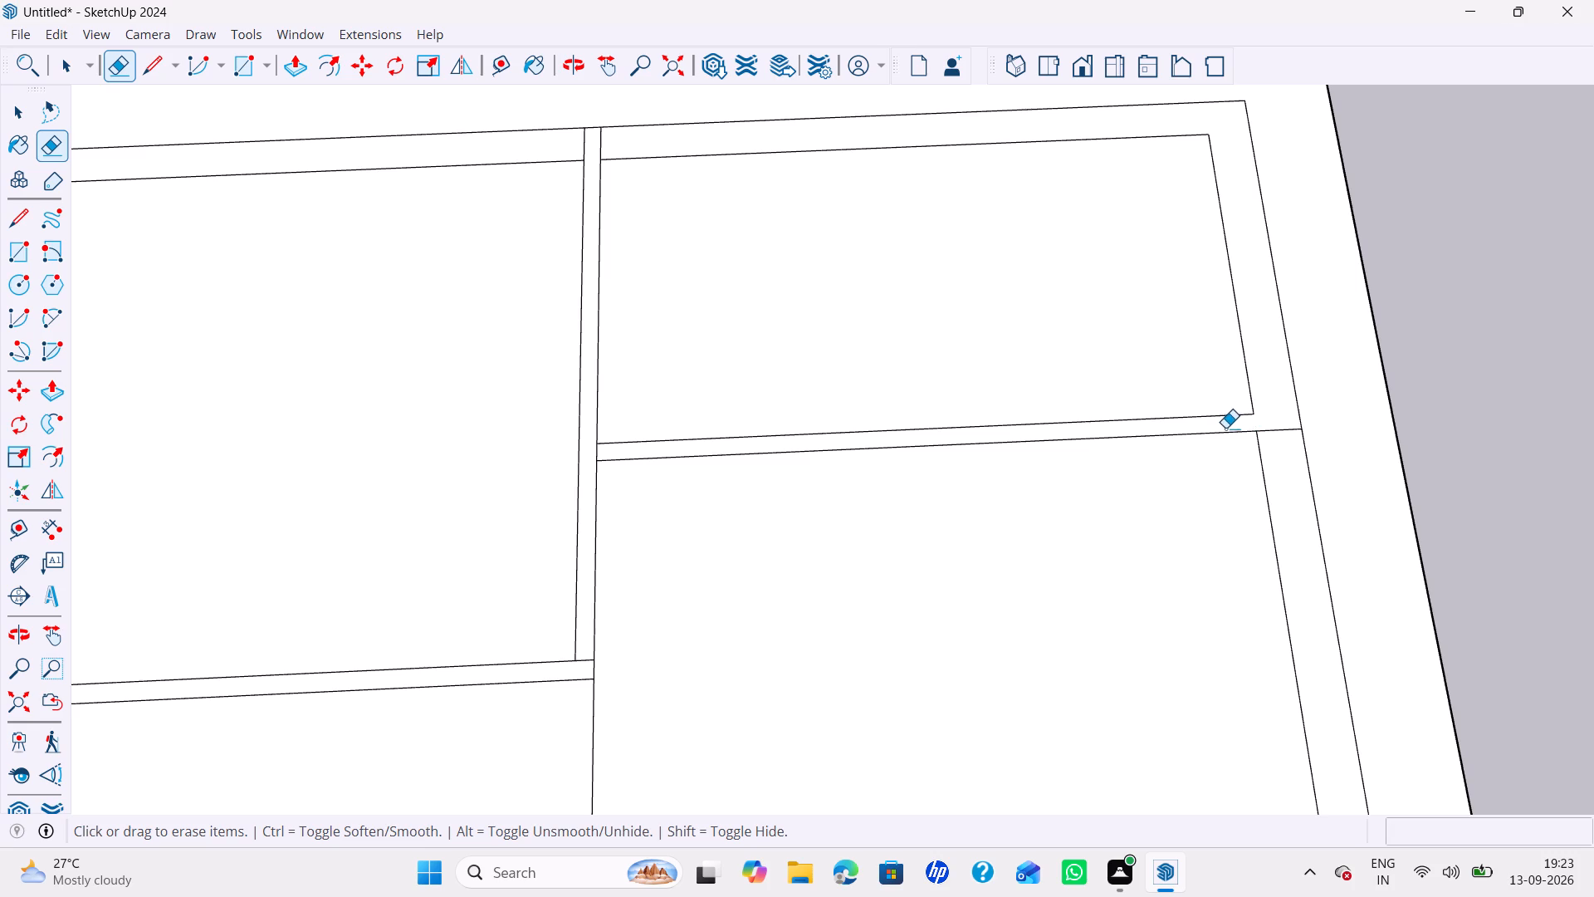
Extend both edges of the same cross wall across the 4" wall between the two far rooms with lines.
scroll(1221, 431, "down", 9)
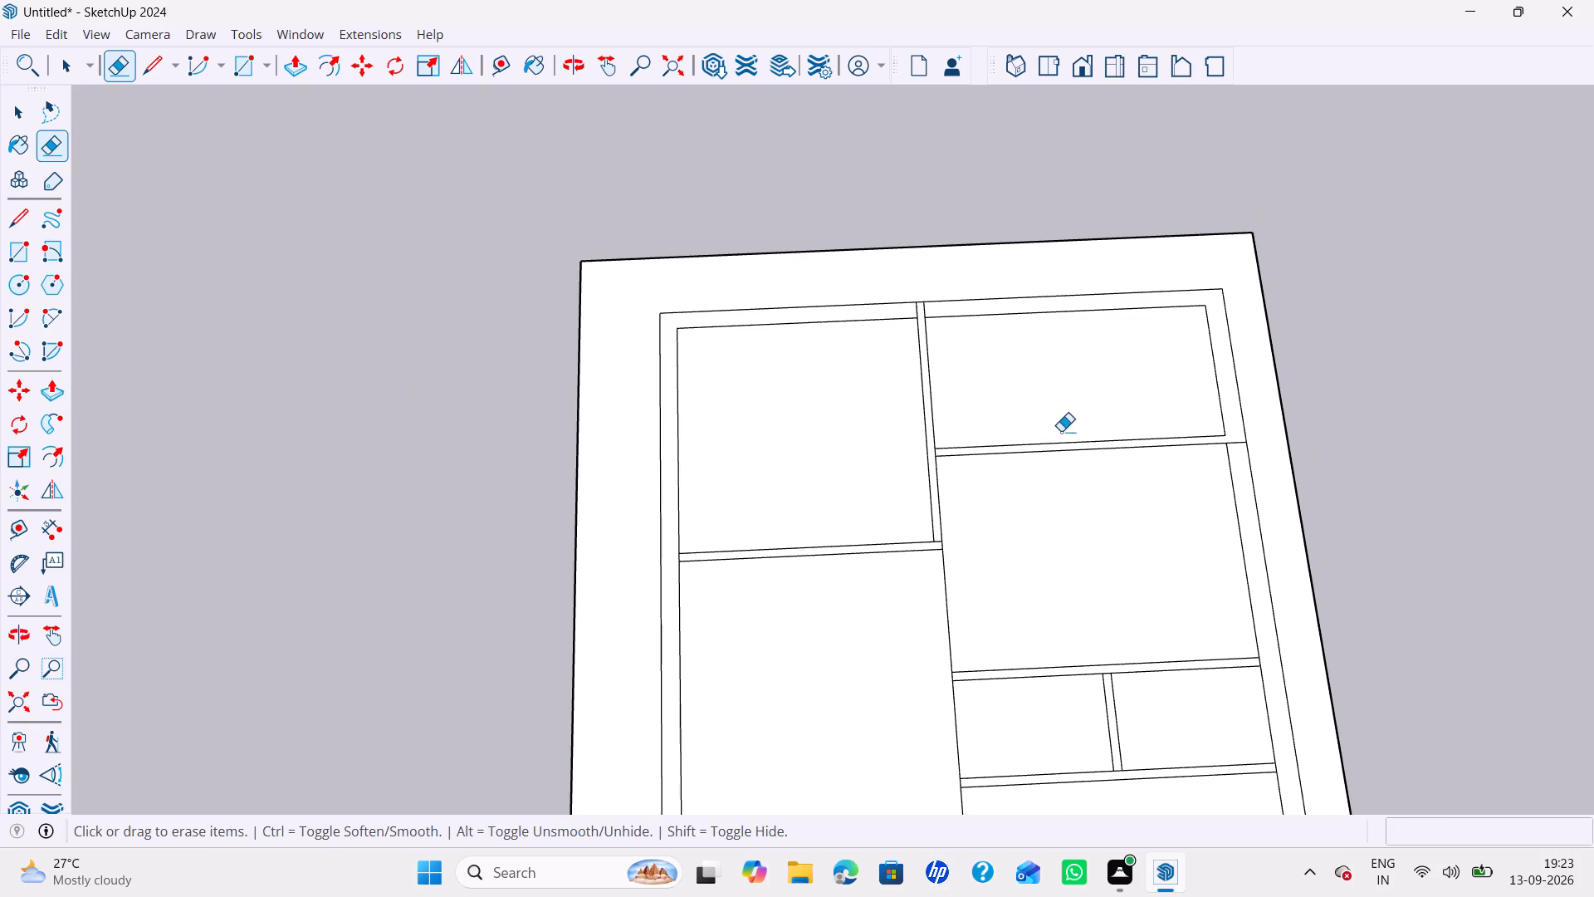
key("space")
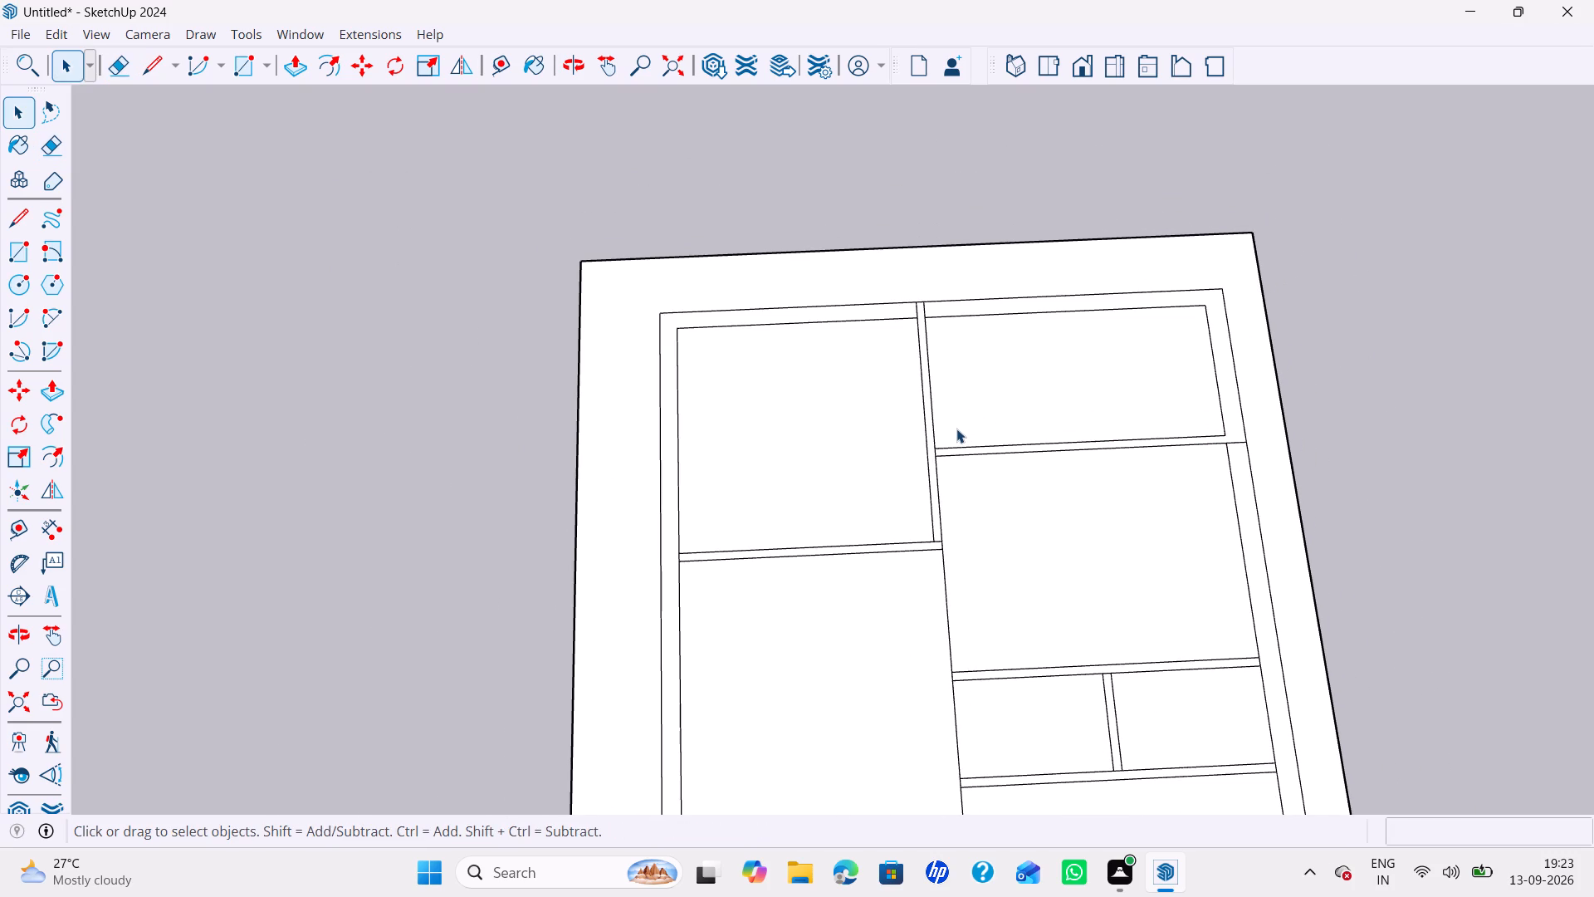
scroll(955, 428, "up", 3)
key("l")
left_click(930, 452)
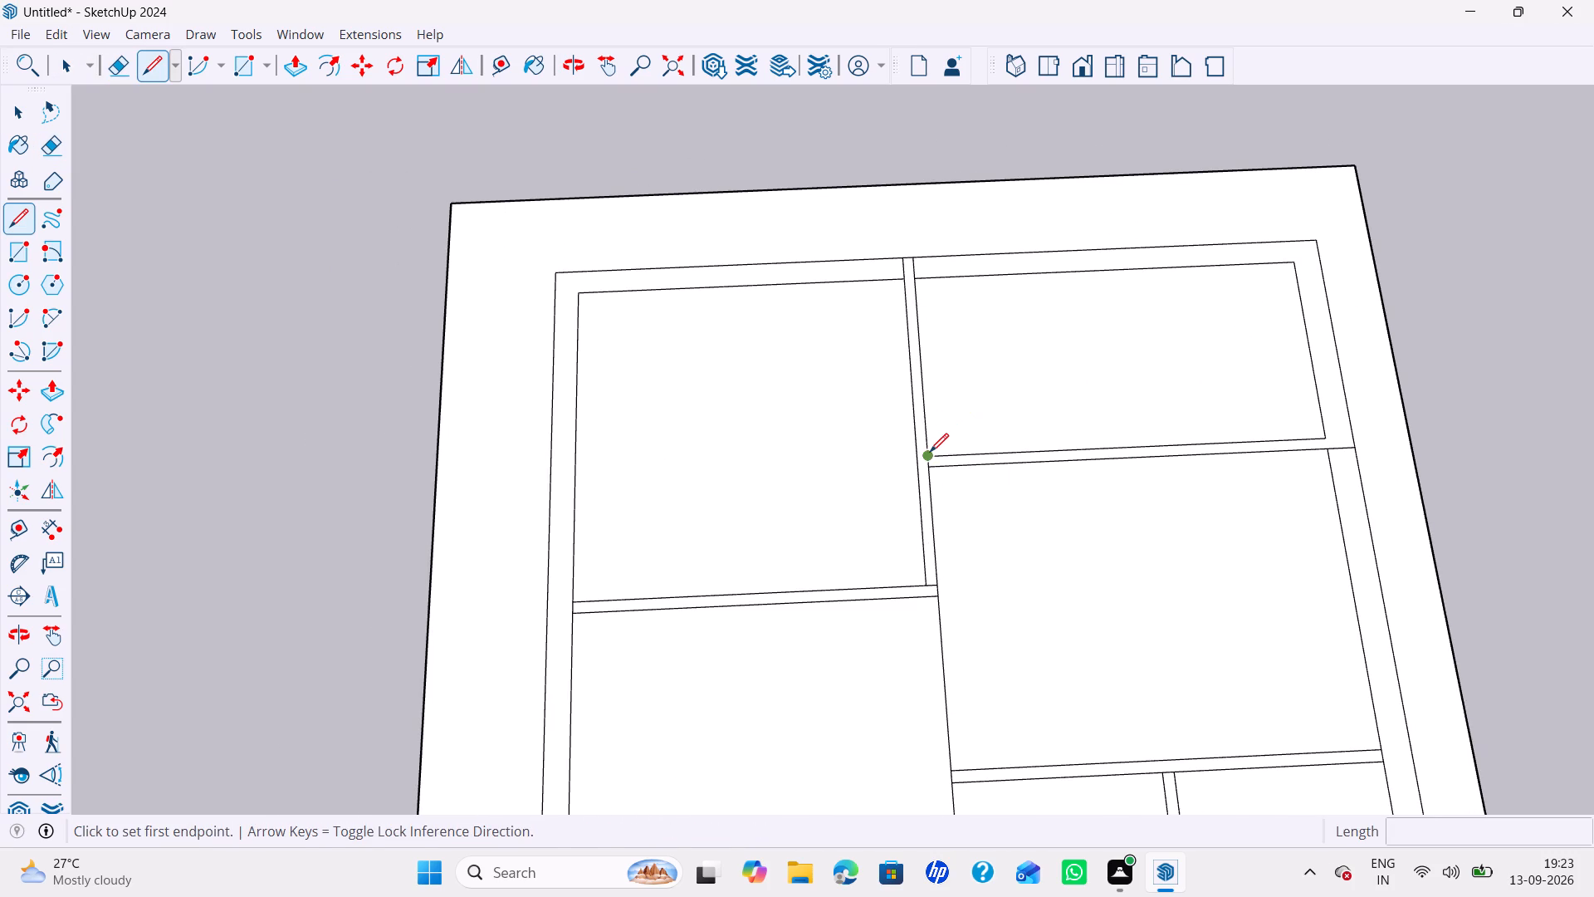
left_click(916, 463)
left_click(932, 470)
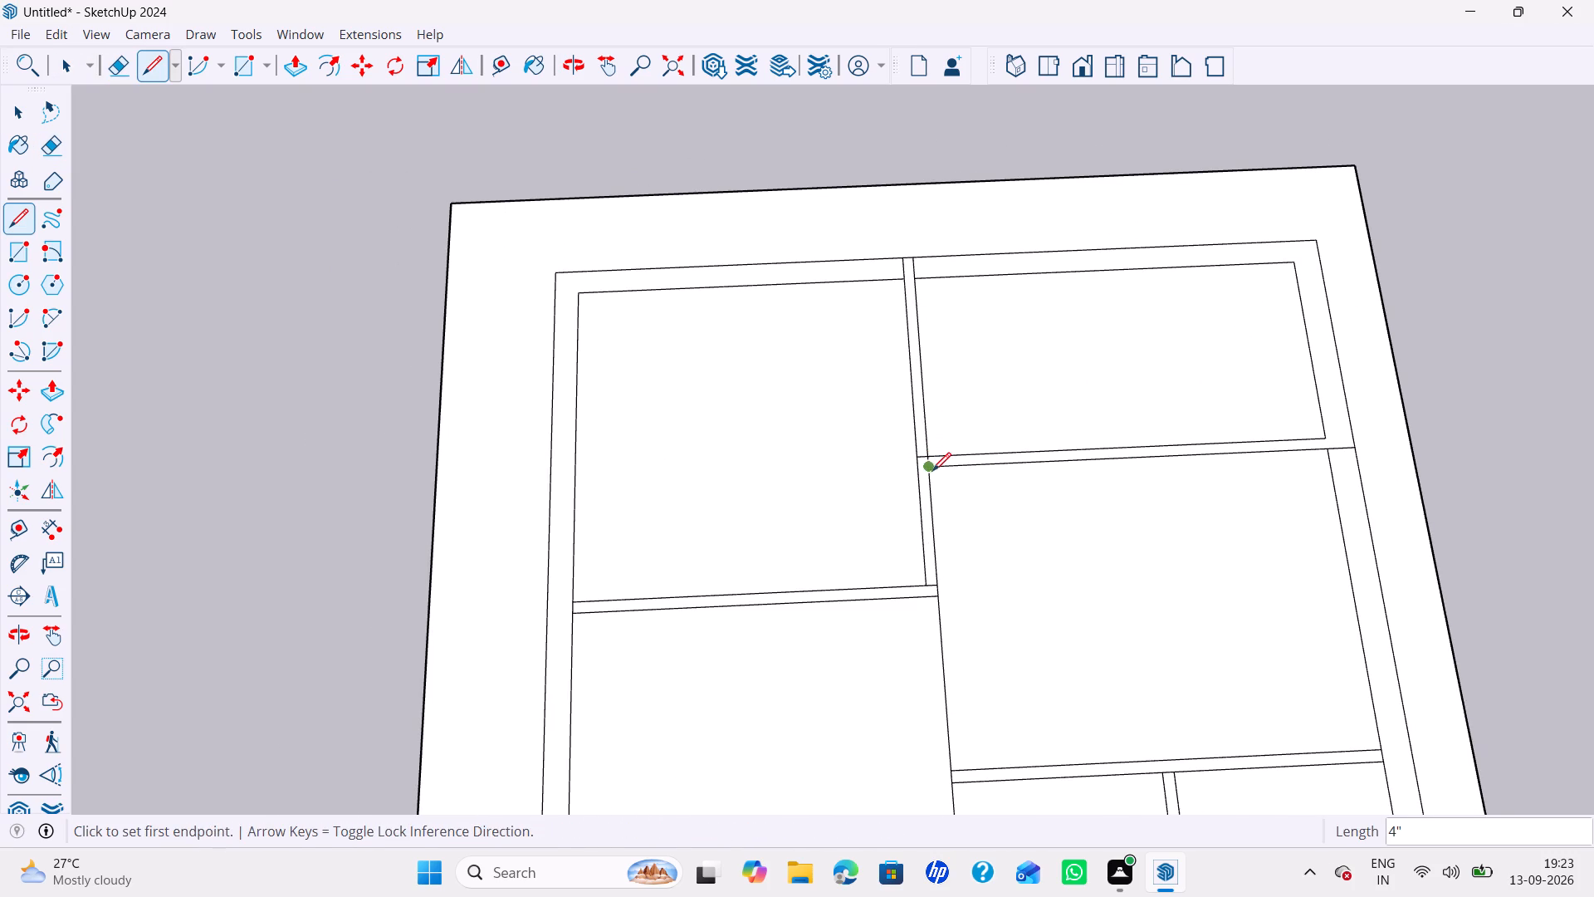
left_click(916, 470)
key("space")
Copy the farther extension line 4" along the dividing wall towards the far outer wall.
scroll(918, 468, "up", 2)
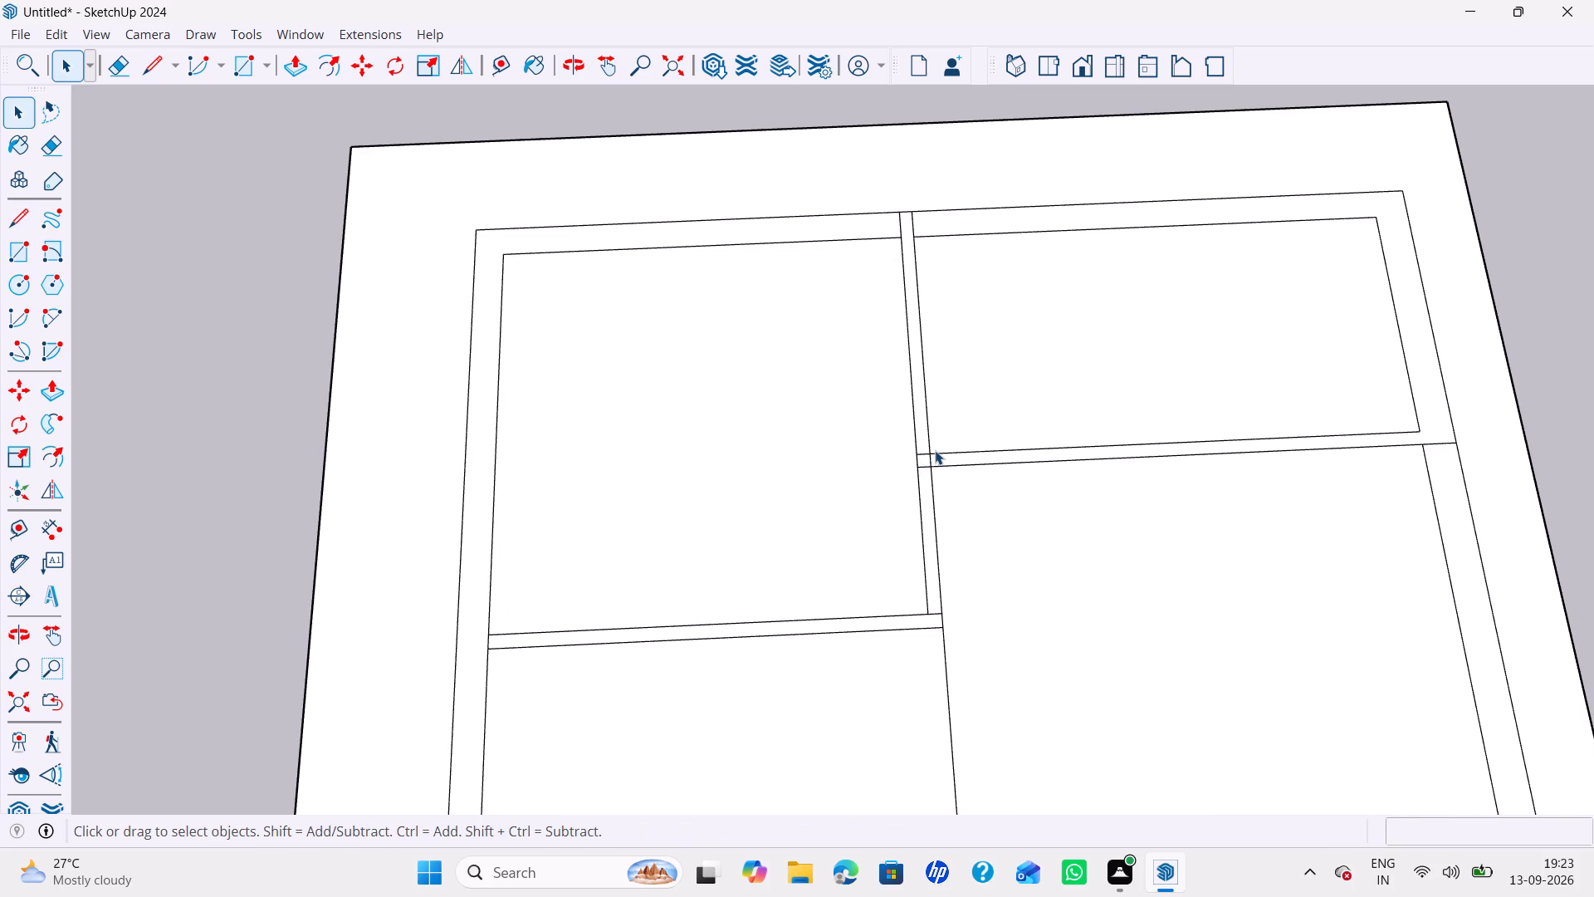
left_click(923, 456)
key("m")
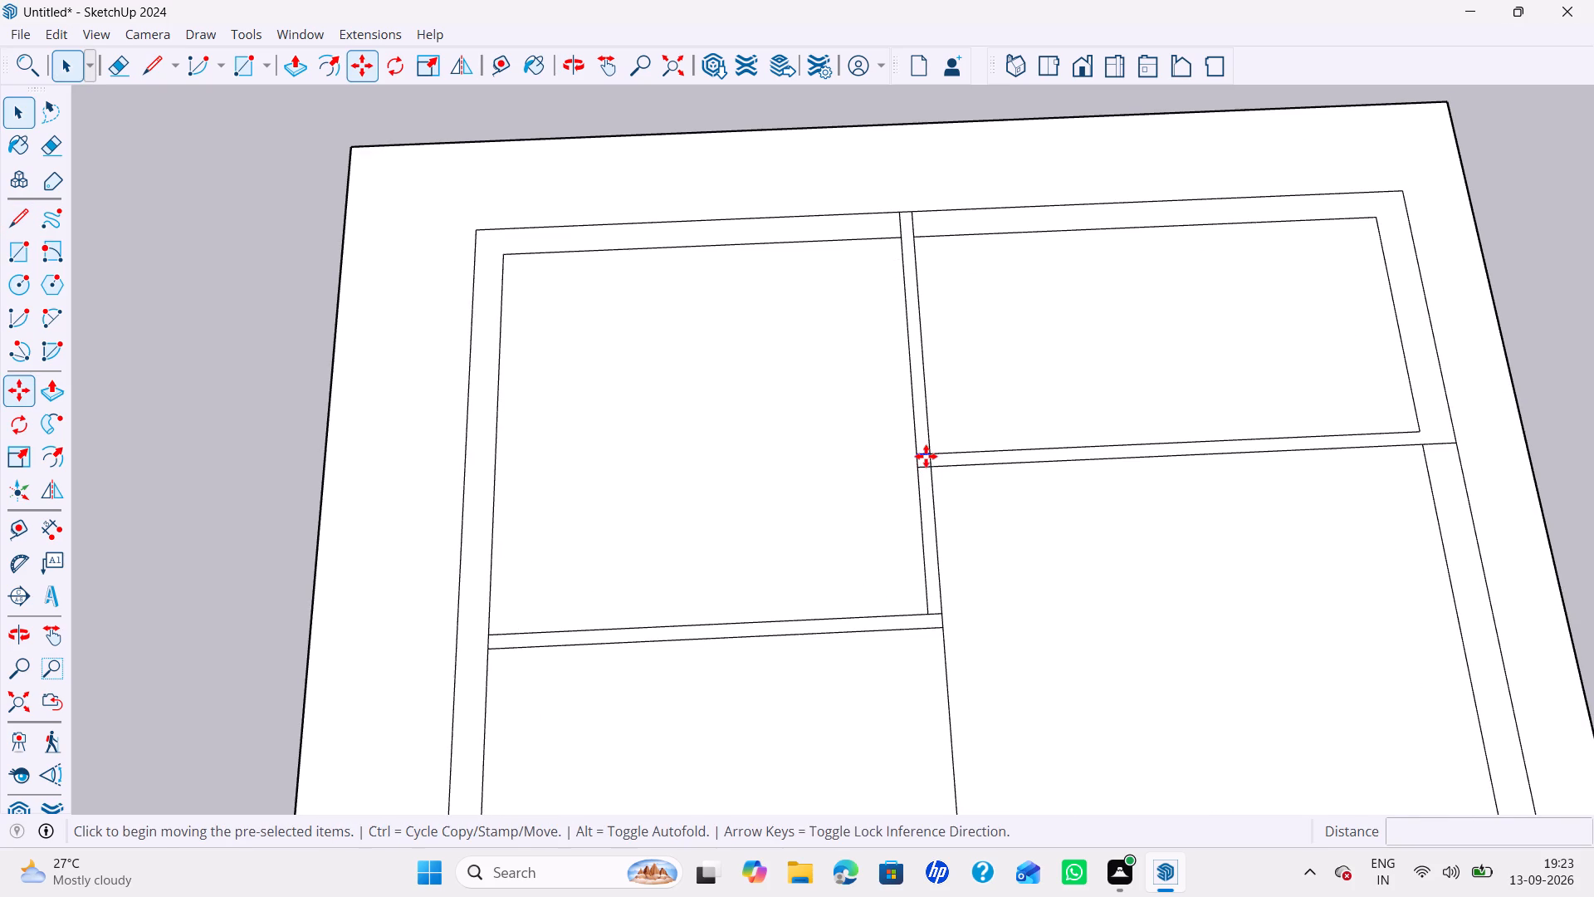
left_click(934, 452, "ctrl")
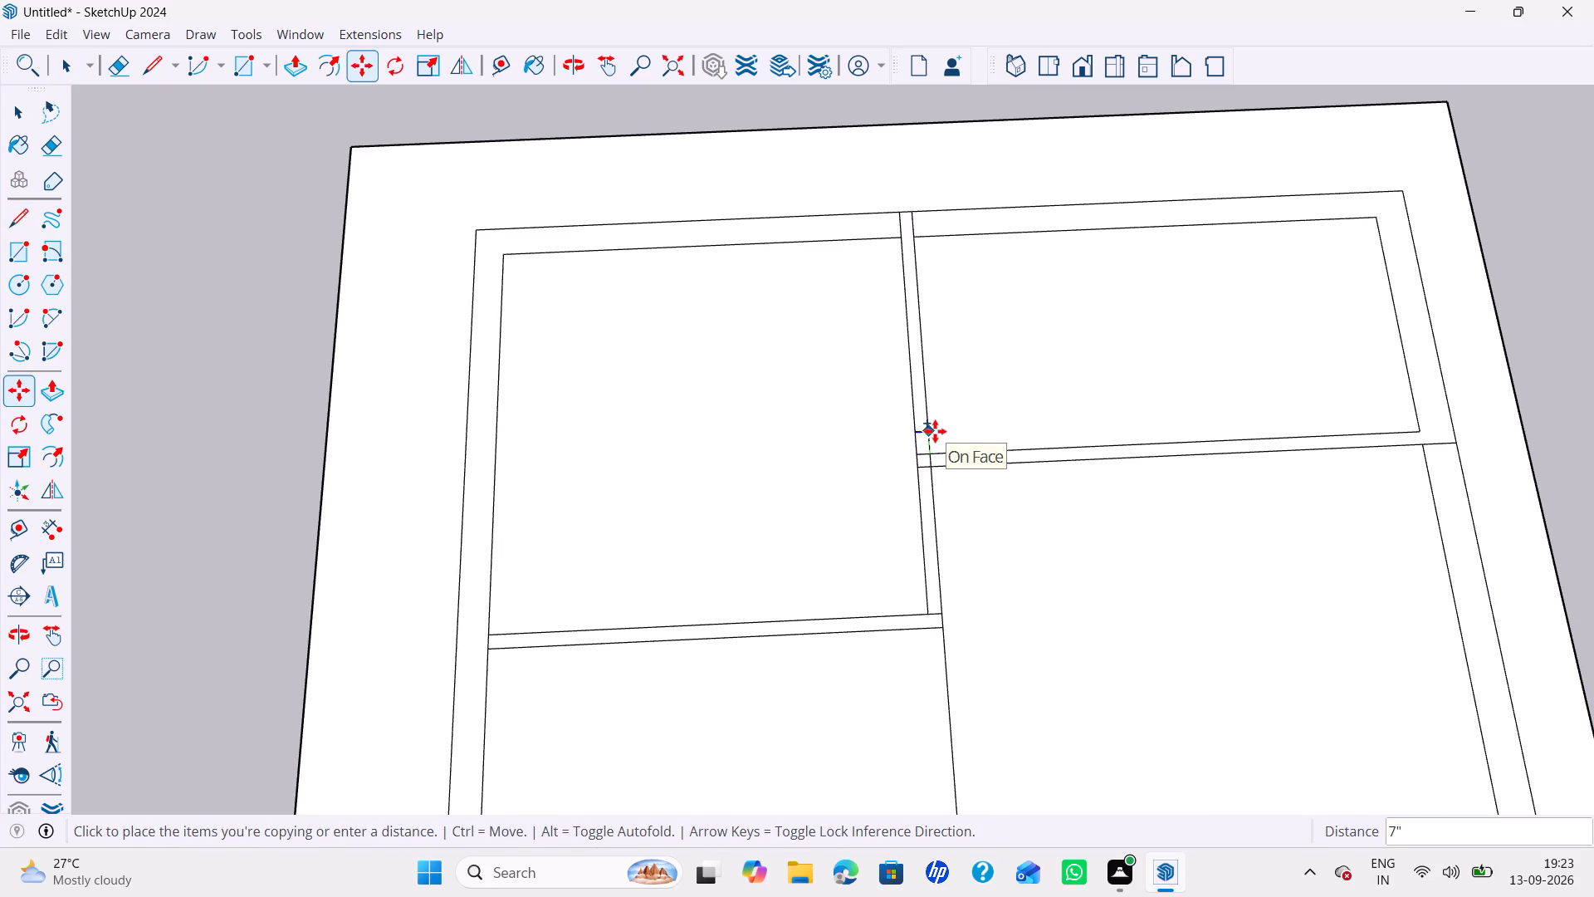
type("4\"")
key("Return")
key("space")
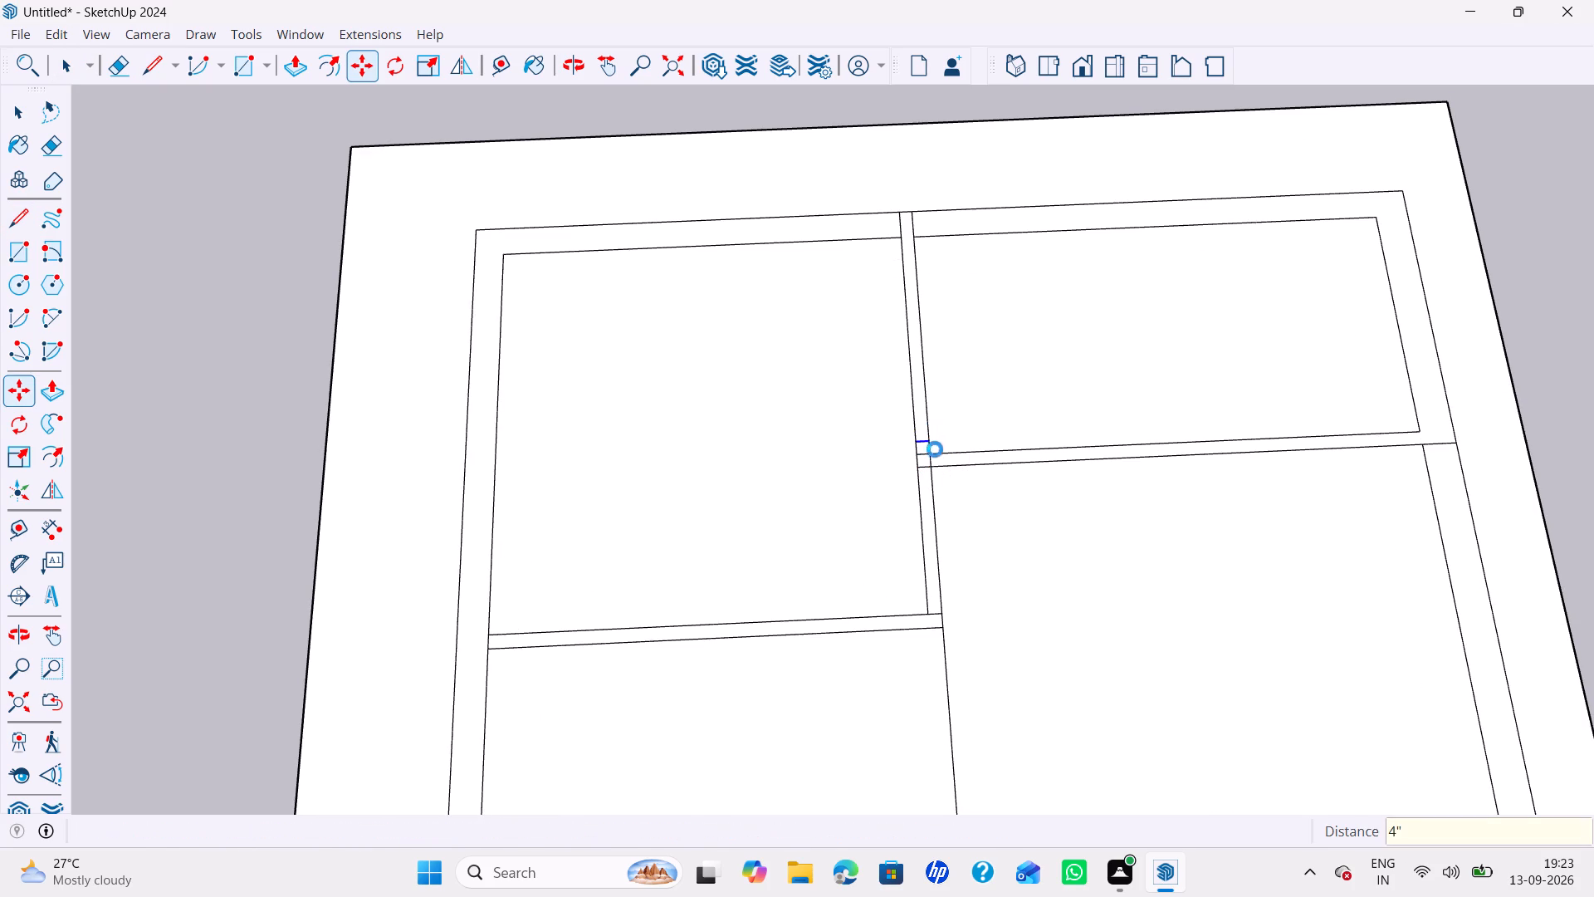
Copy the nearer extension line 4" along the dividing wall, away from the far outer wall.
left_click(926, 468)
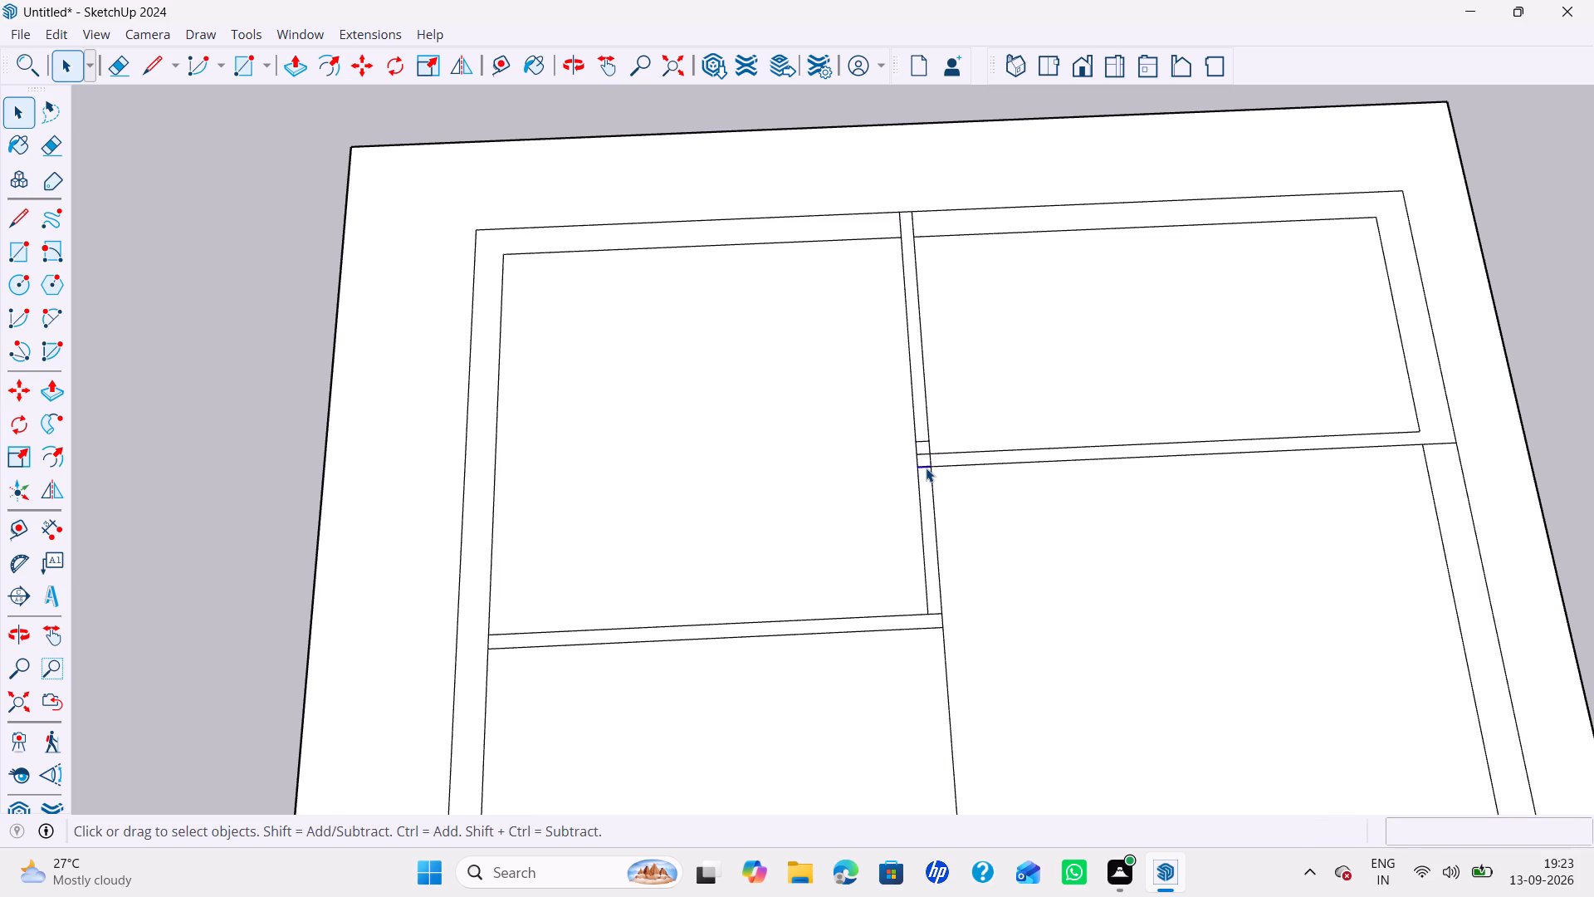
key("m")
left_click(932, 464)
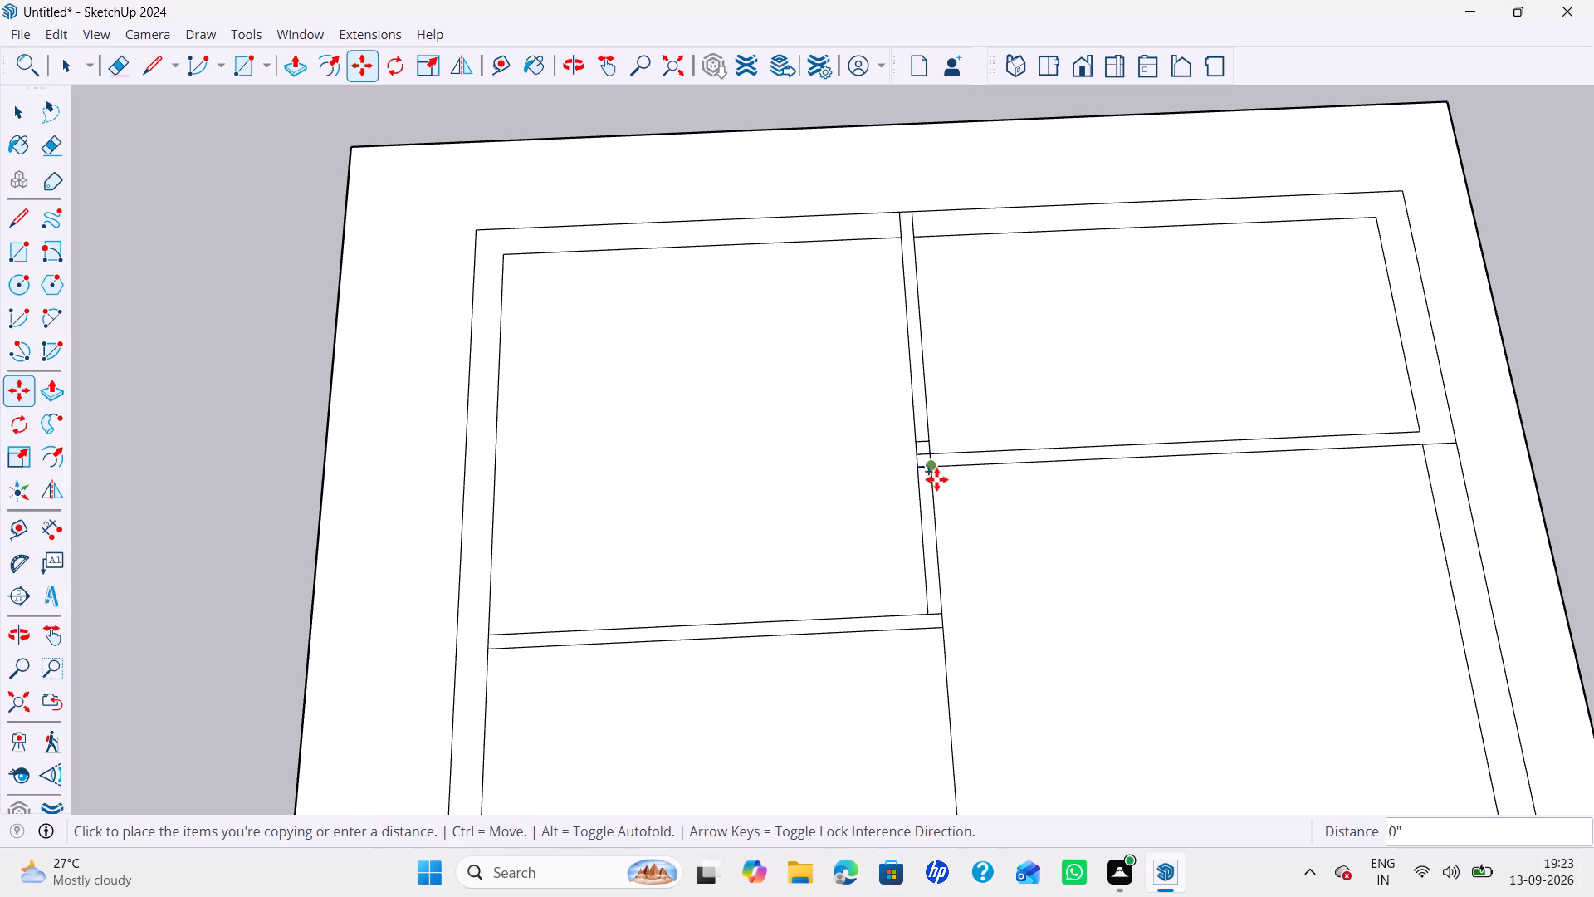
key("5")
key("BackSpace")
type("4\"")
key("Return")
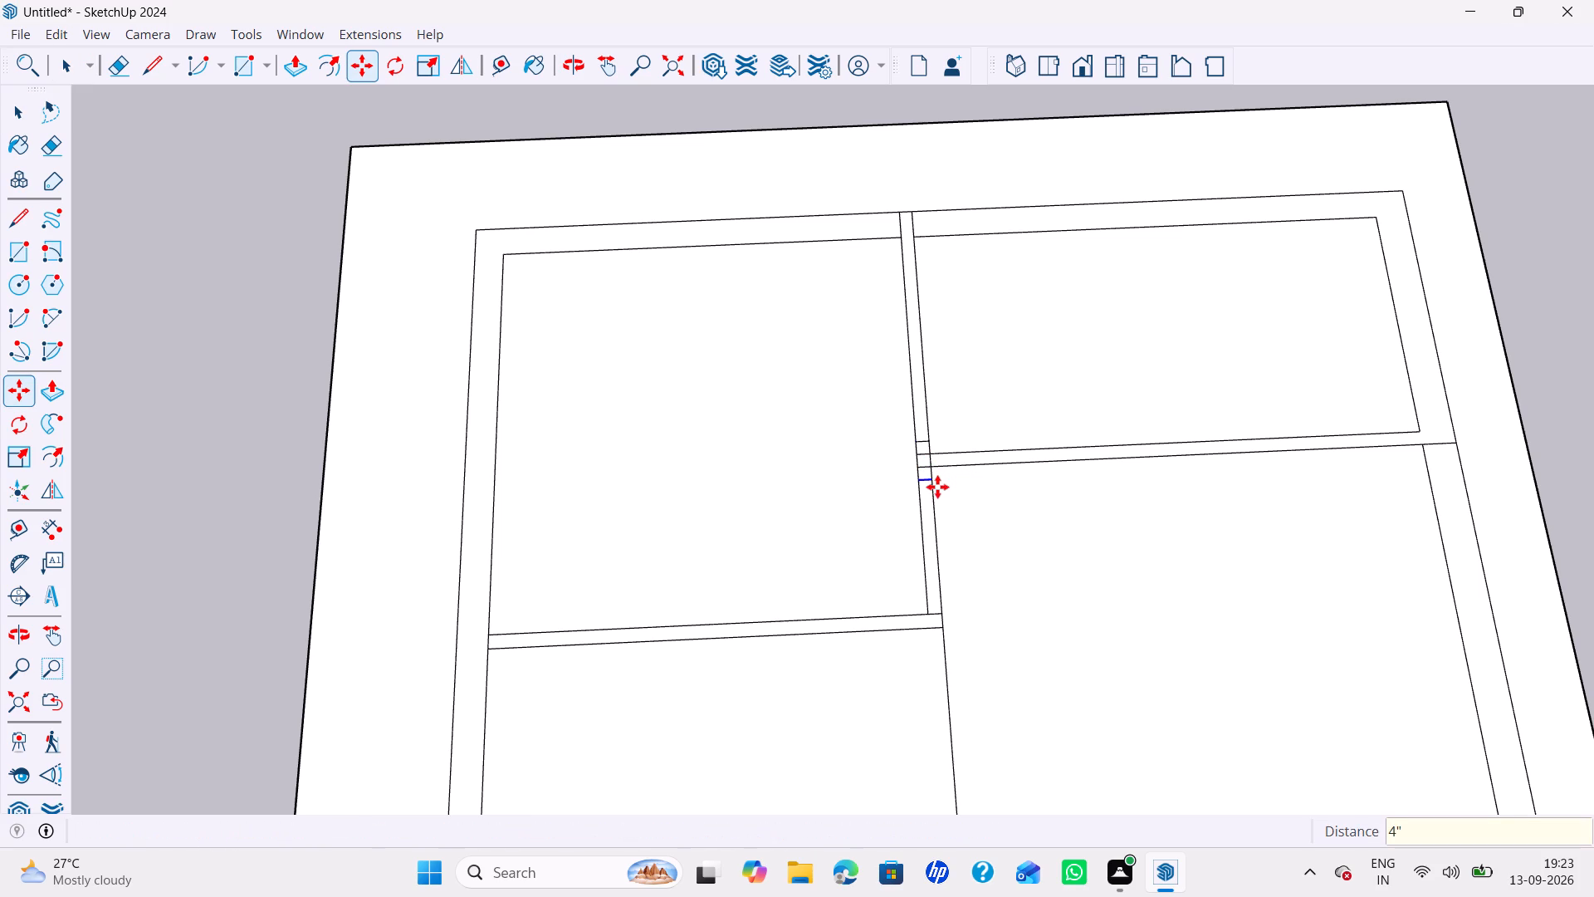
Erase the two original extension lines inside the dividing wall and the short edge where the cross wall meets it.
key("e")
scroll(937, 472, "up", 4)
scroll(921, 472, "down", 1)
left_click_drag(921, 472, 919, 446)
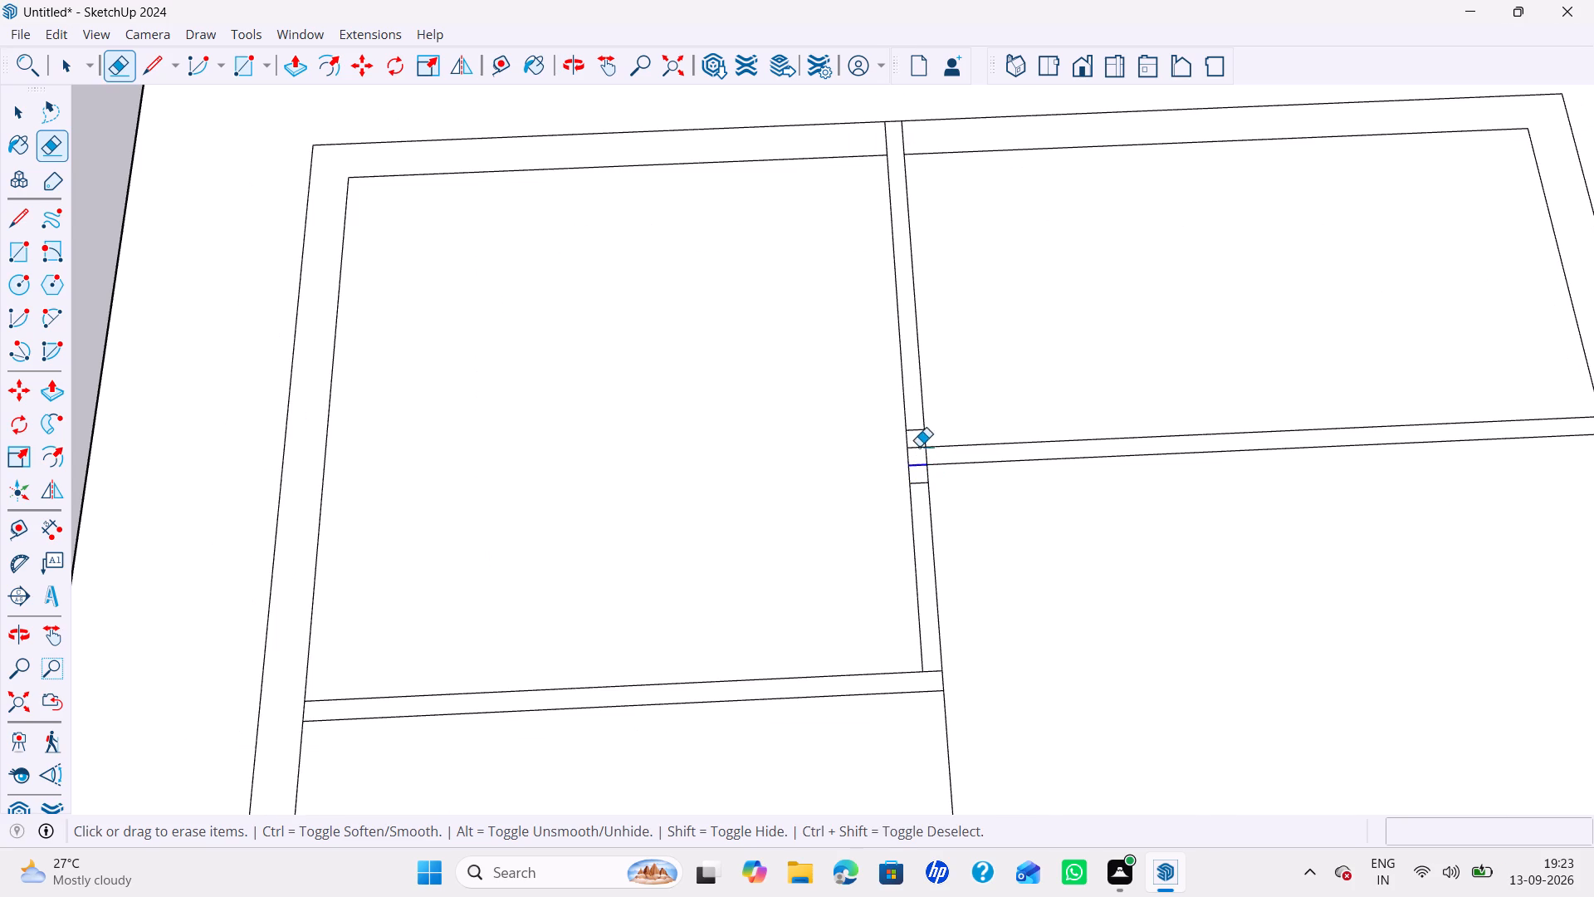
left_click_drag(919, 446, 919, 441)
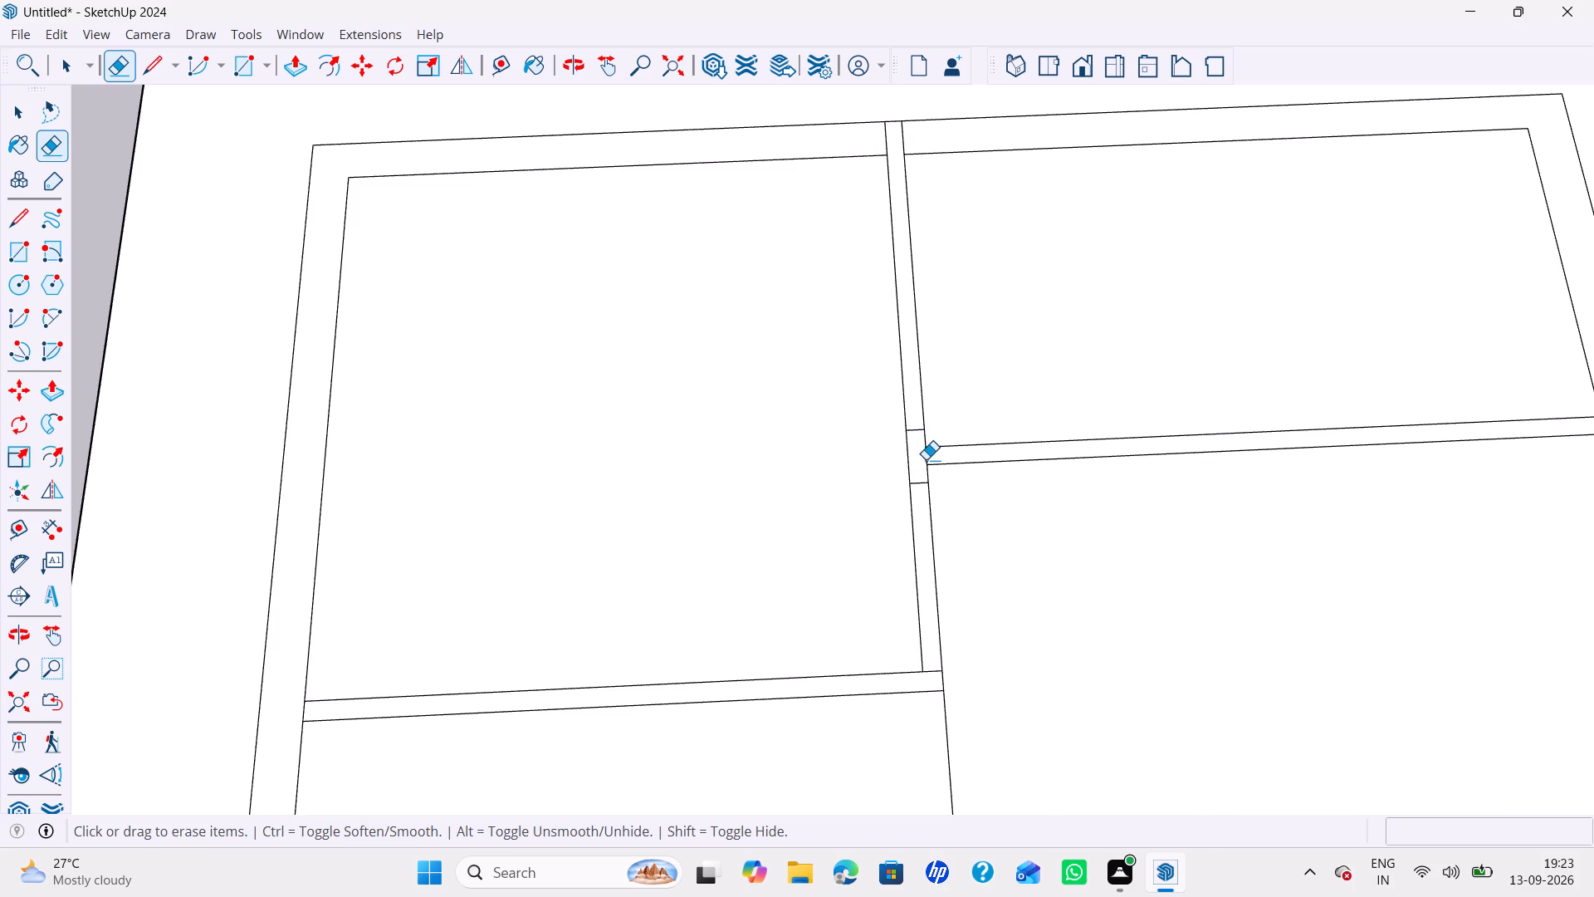
left_click(926, 459)
Extend the cross wall's far edge across the 9" side outer wall with a line to the outer face.
scroll(962, 477, "down", 5)
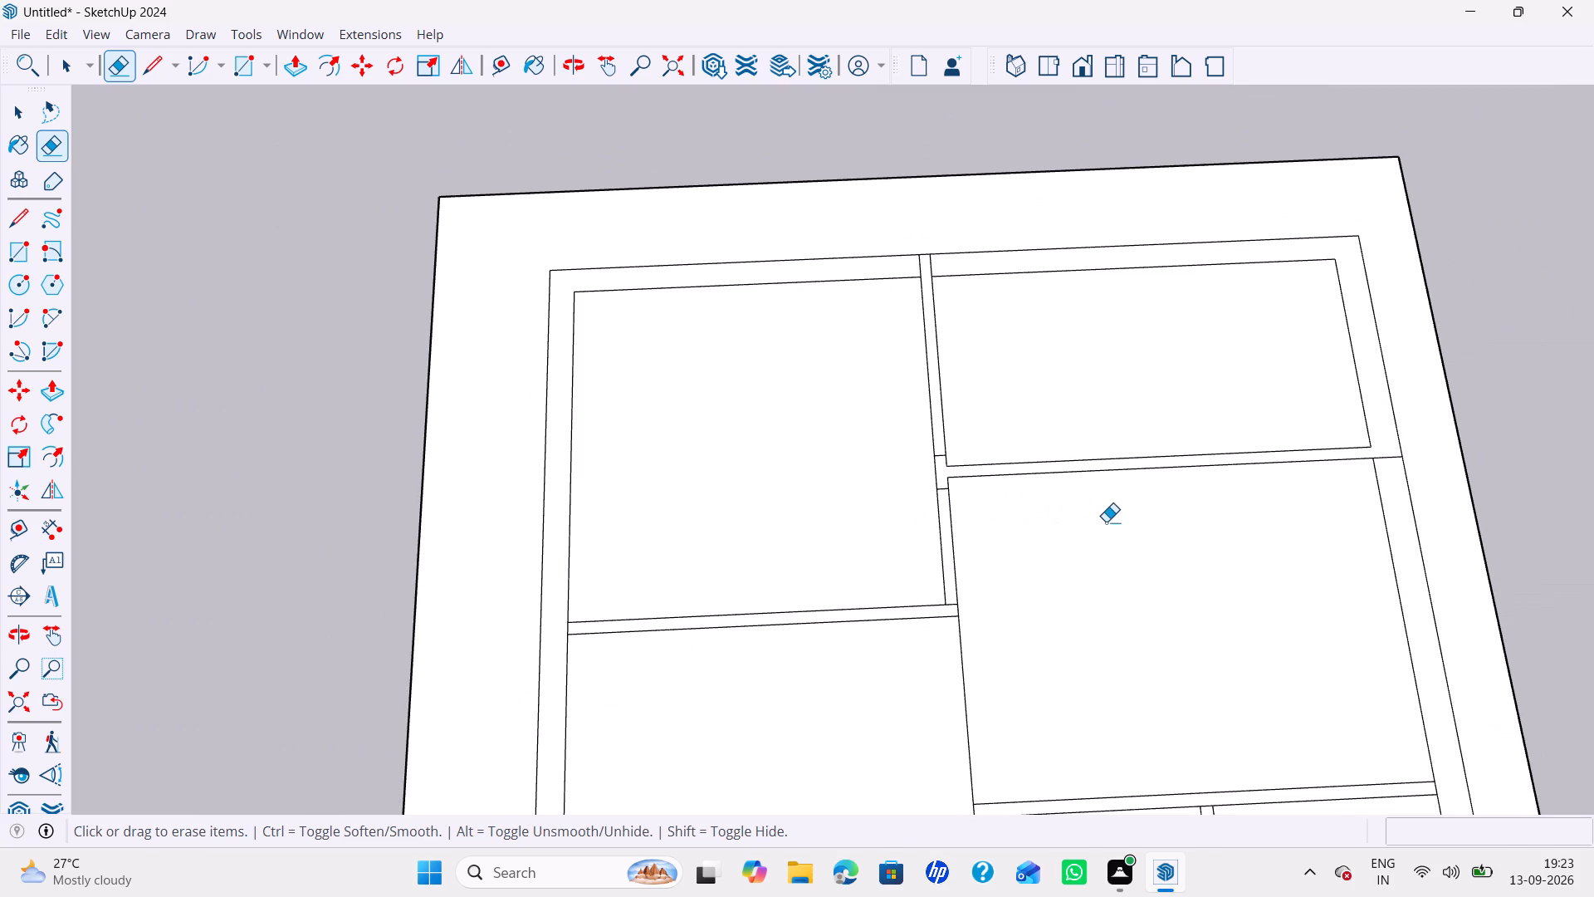
key("l")
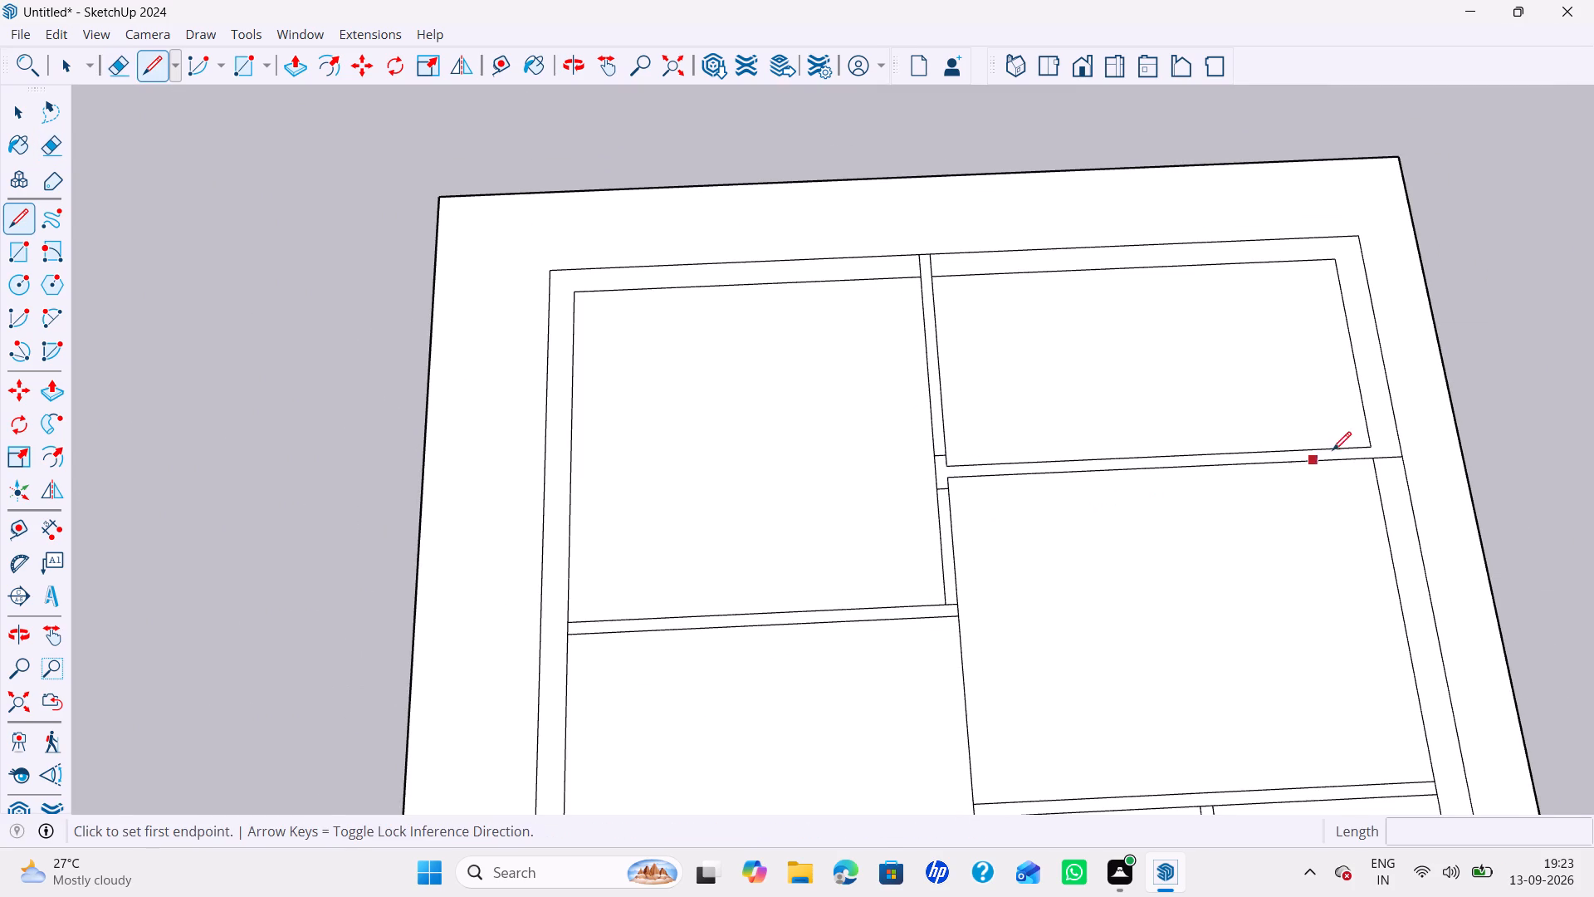
left_click(1369, 440)
scroll(1391, 439, "up", 1)
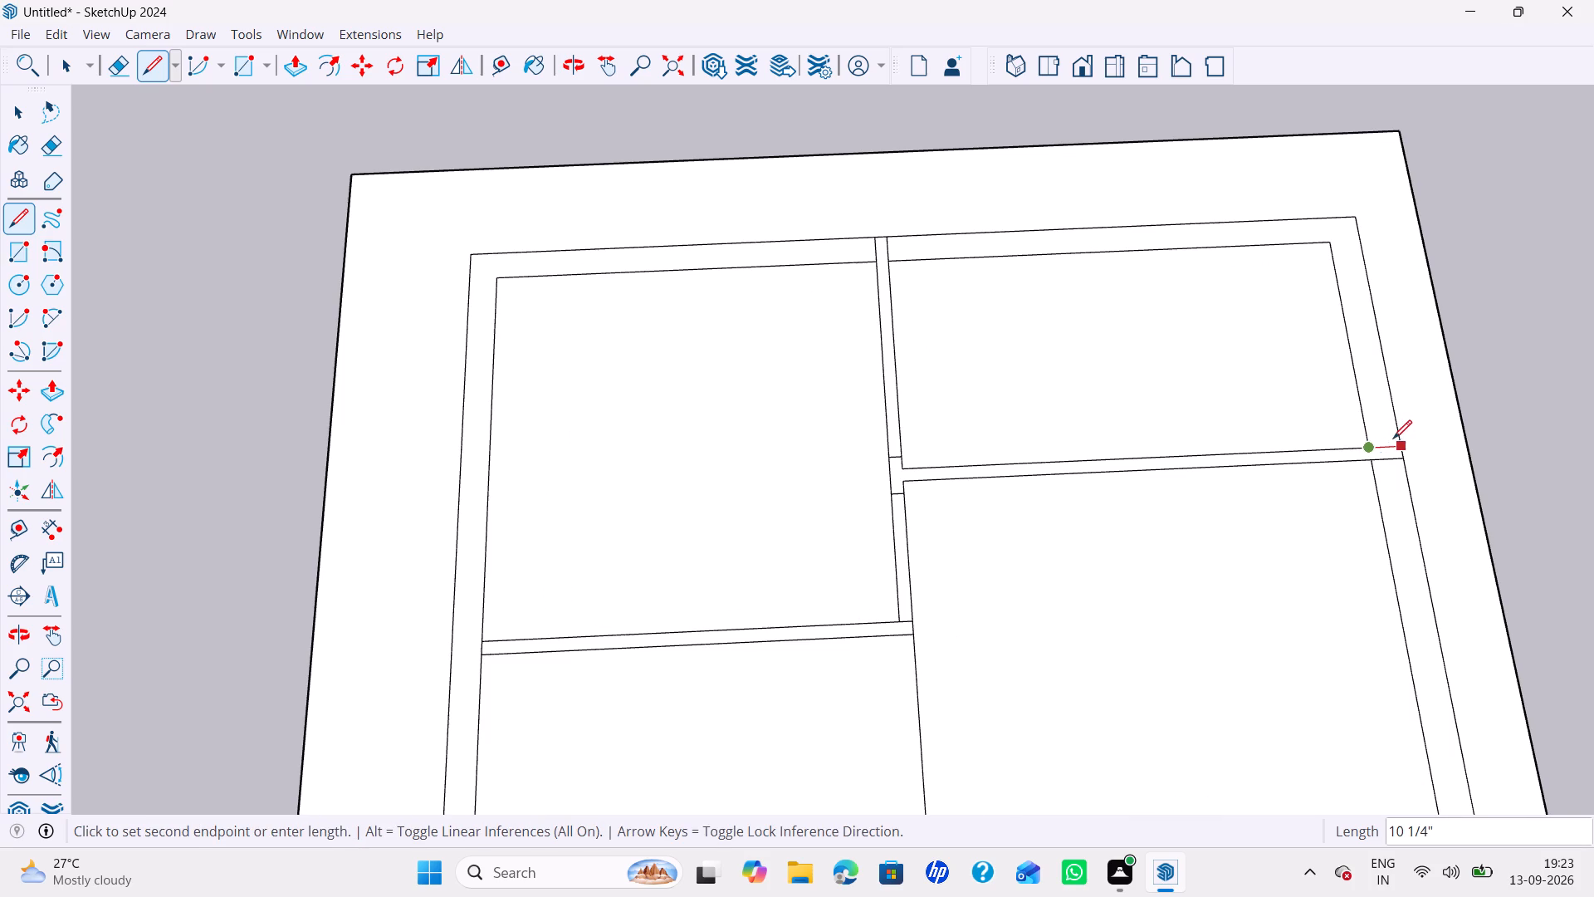
left_click(1399, 440)
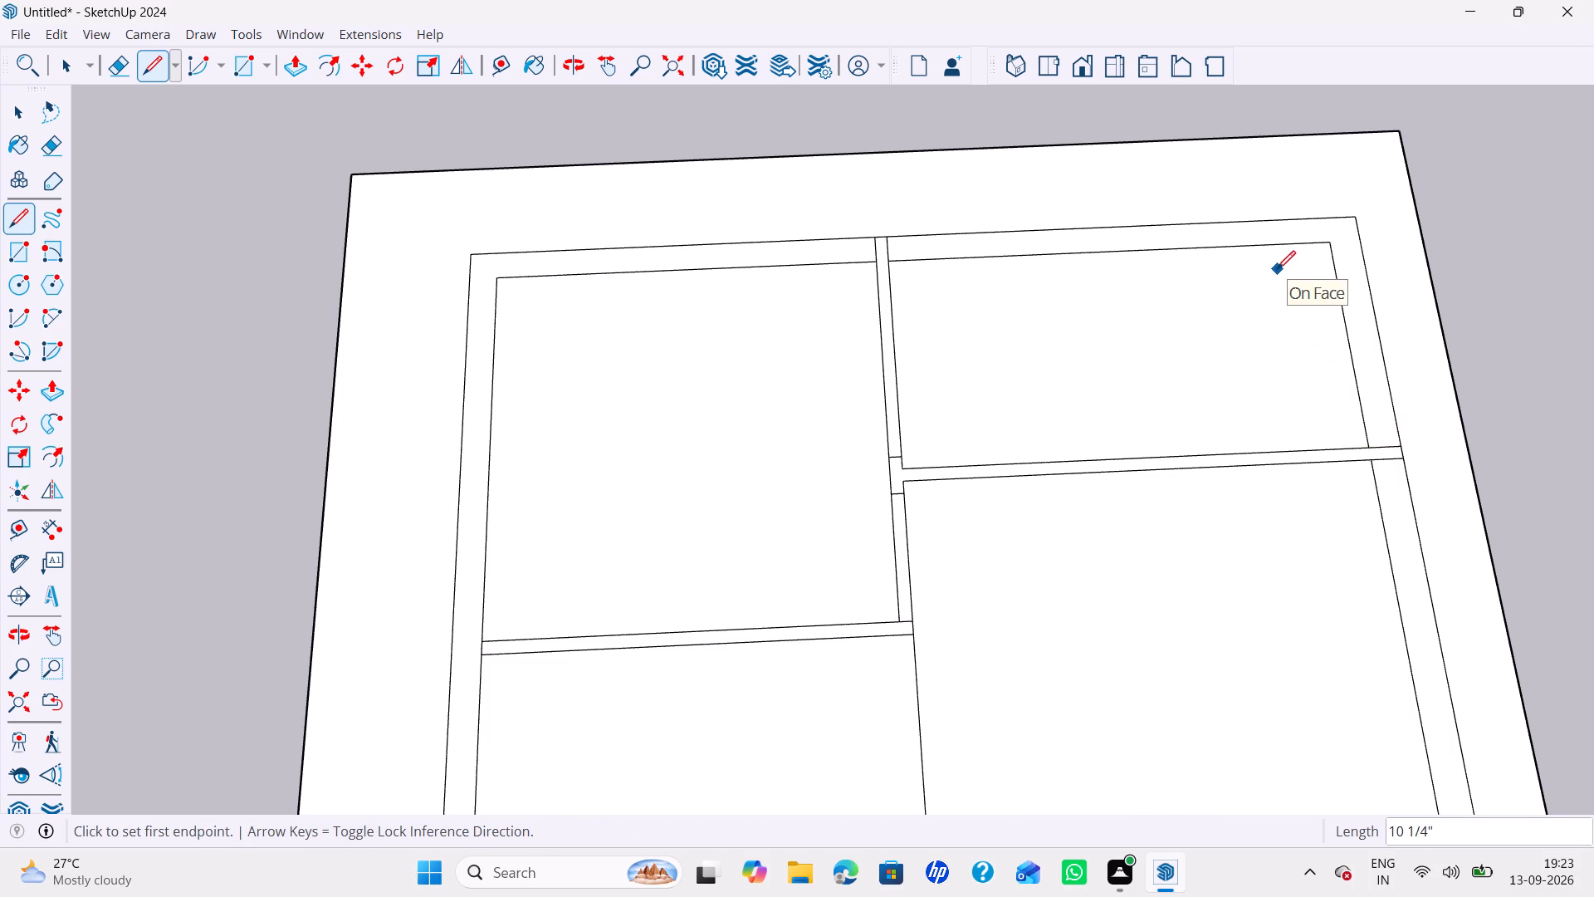
Draw a 9" line across the far outer wall from the inner corner of the far side room.
scroll(1277, 269, "down", 2)
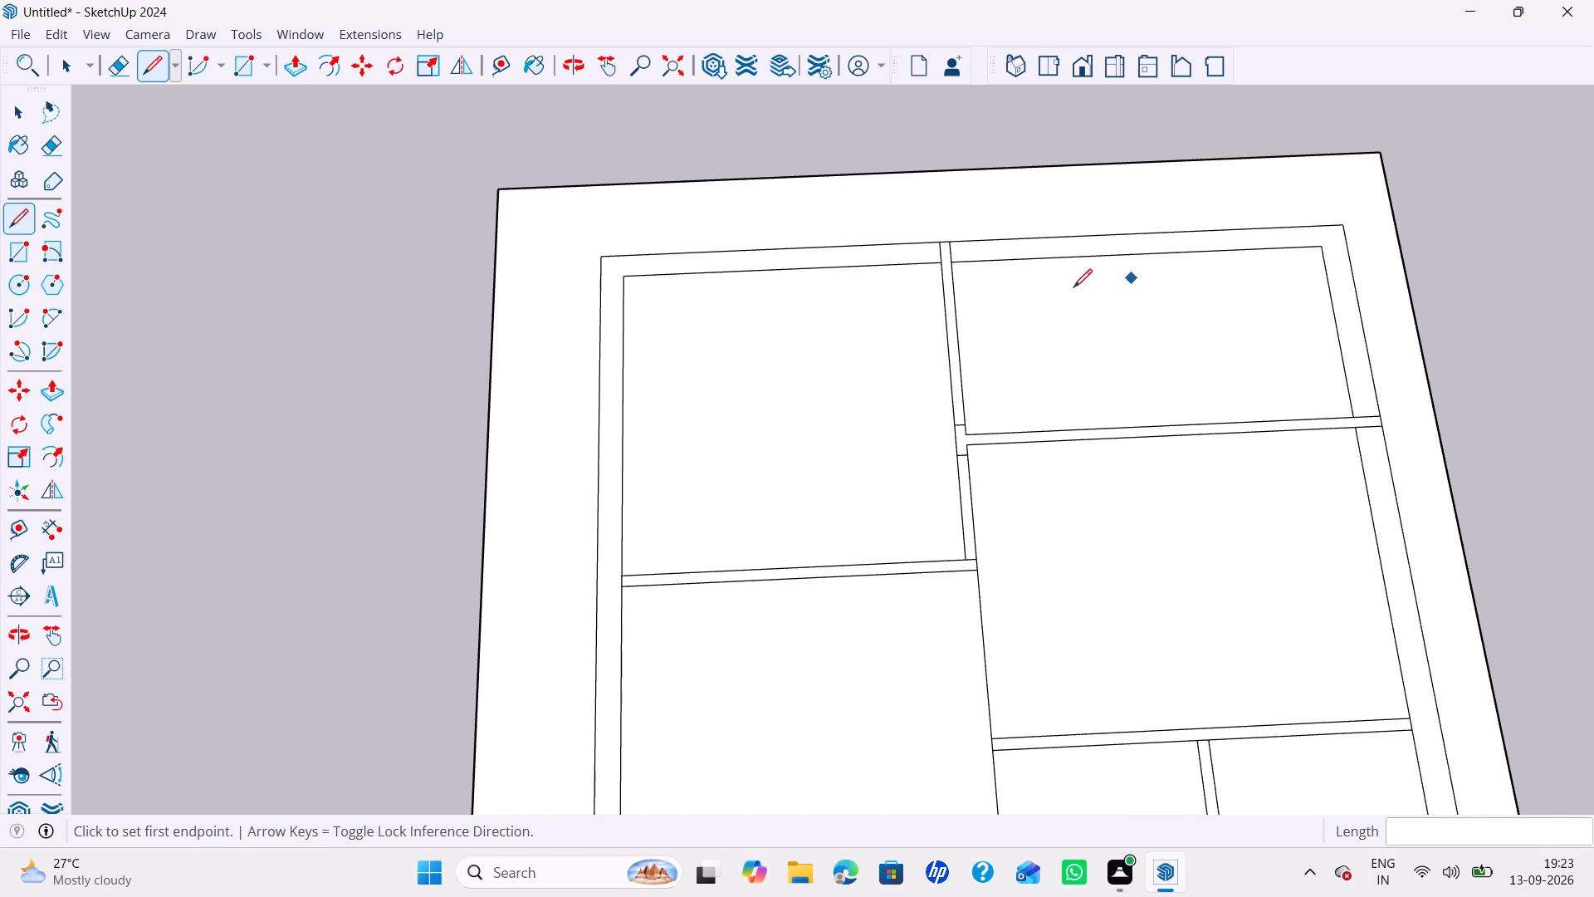
left_click(1324, 252)
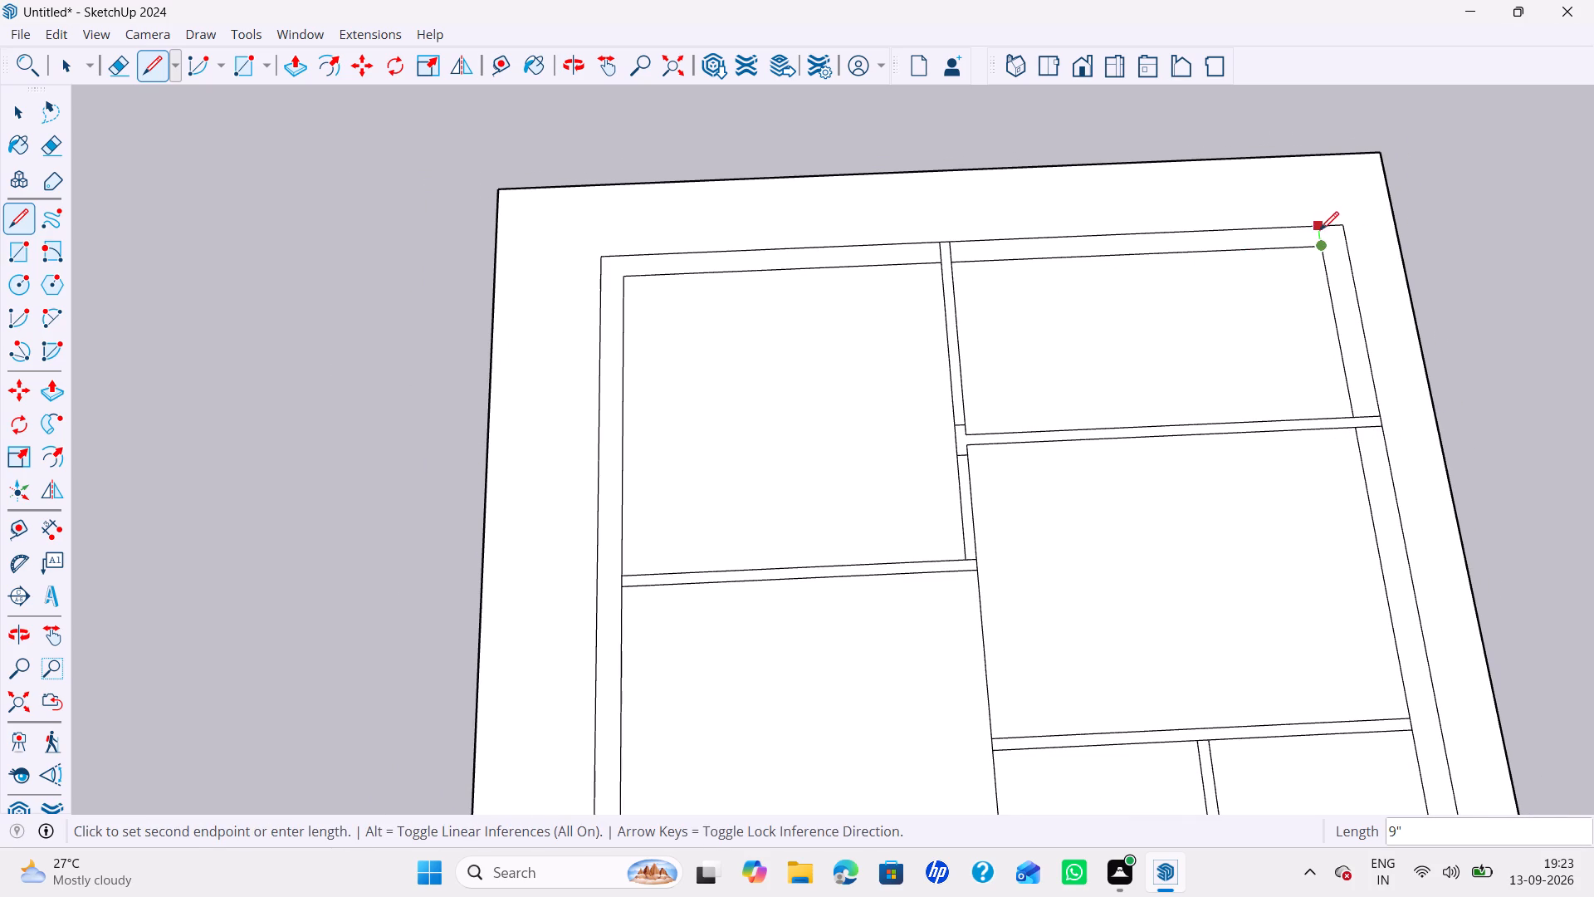
left_click(1320, 229)
key("space")
Draw a 9" line across the far outer wall between the edge midpoints along the smaller far room.
key("l")
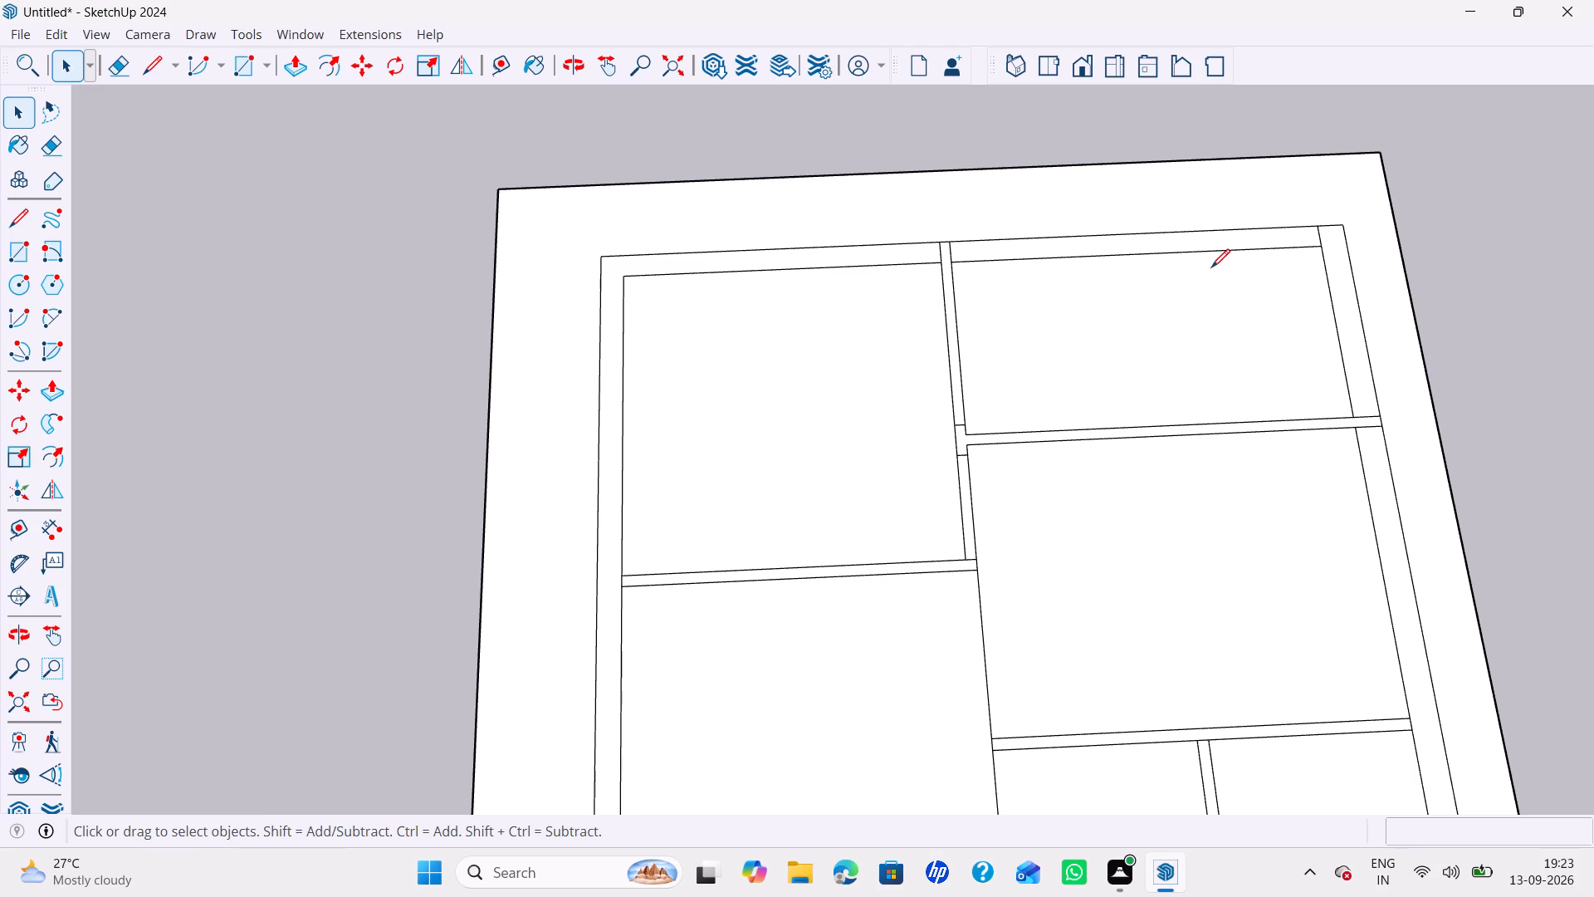
key("Return")
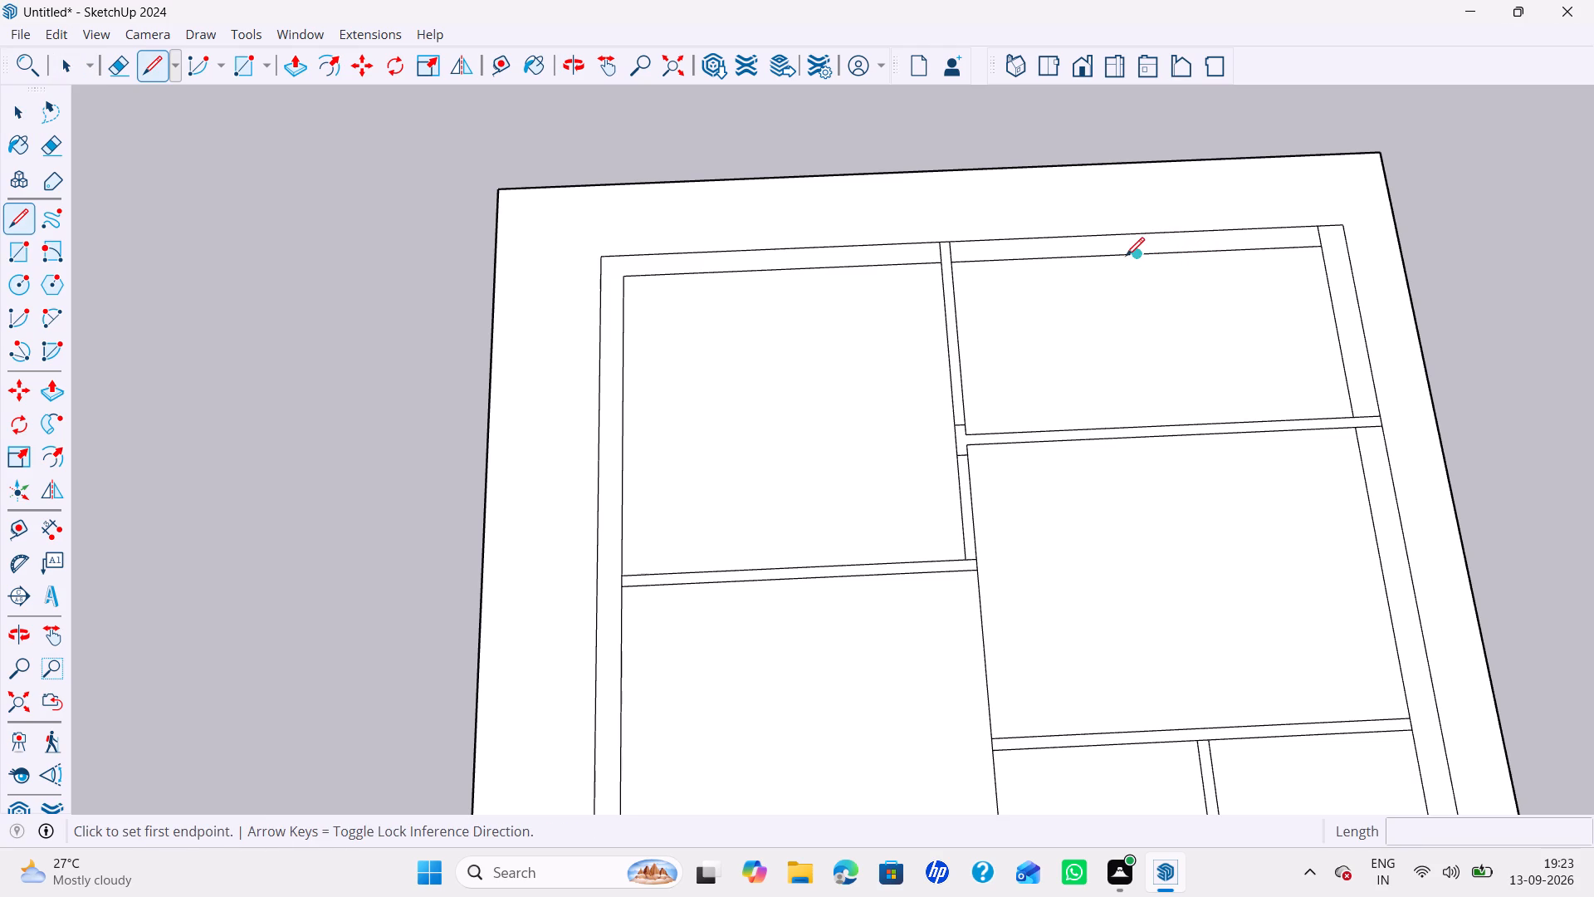
left_click(1132, 251)
left_click(1132, 239)
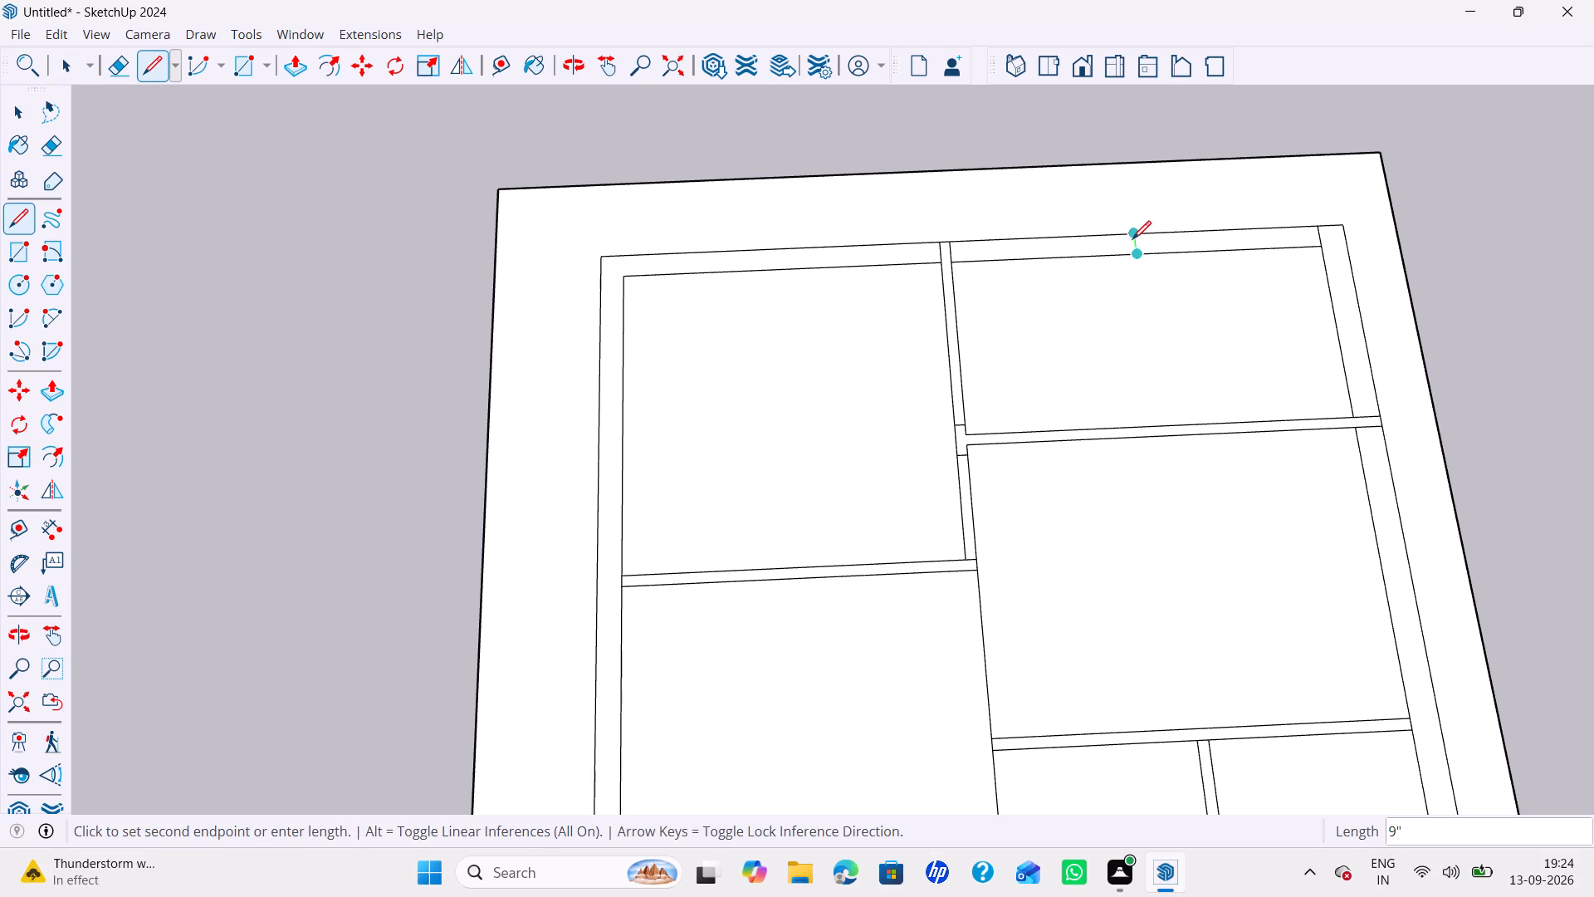
Move the midpoint line 2' along the far outer wall towards the side outer wall.
key("space")
left_click(1133, 242)
key("m")
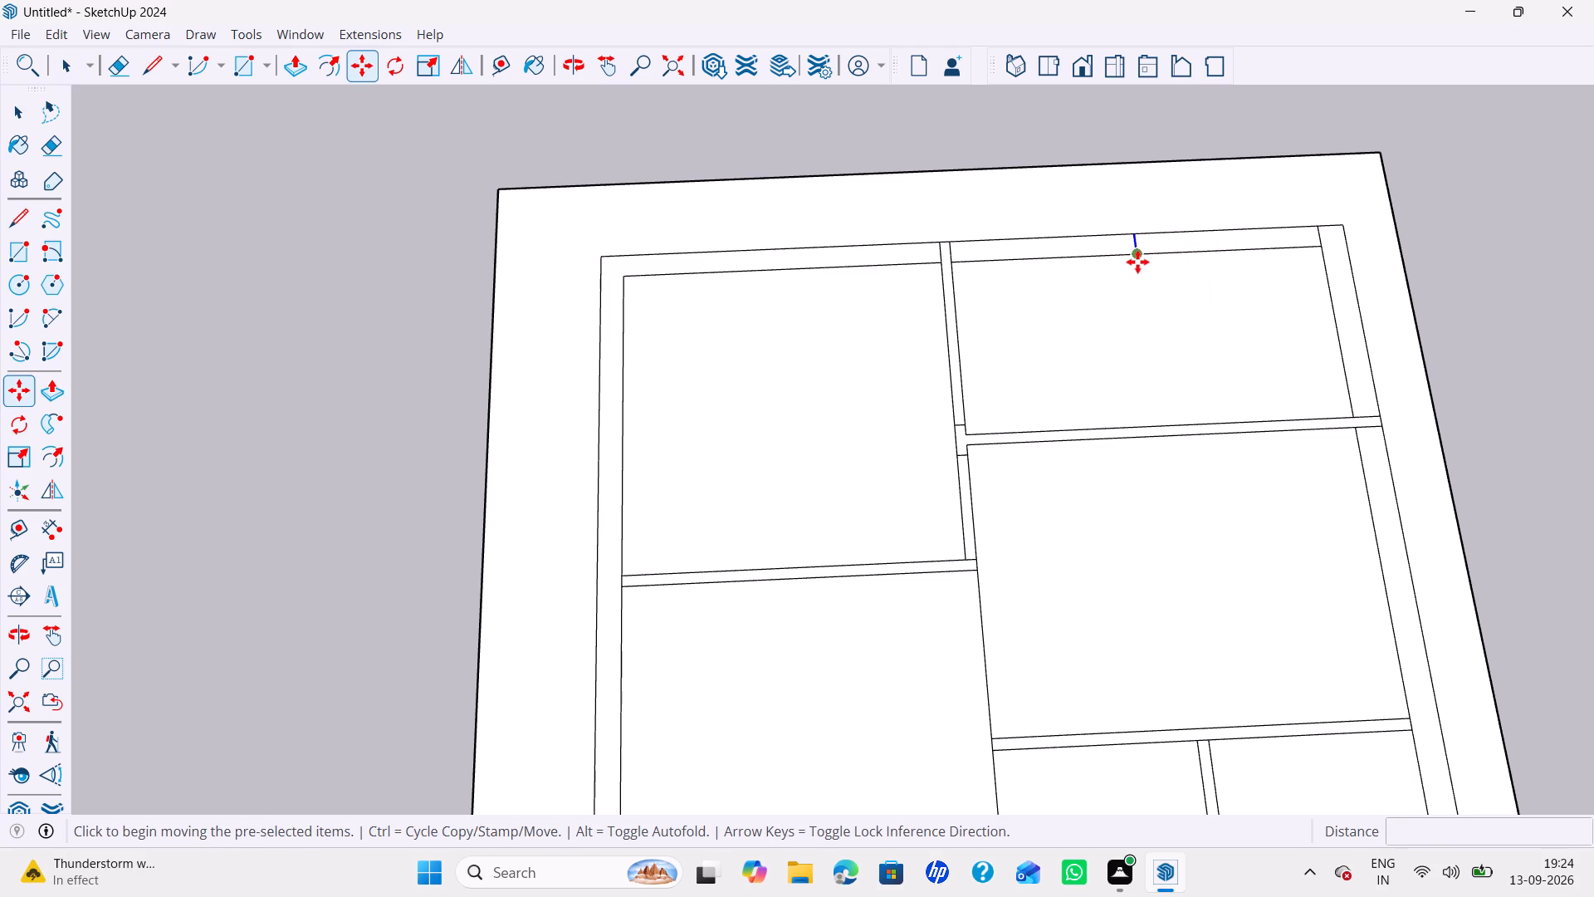
left_click(1137, 261)
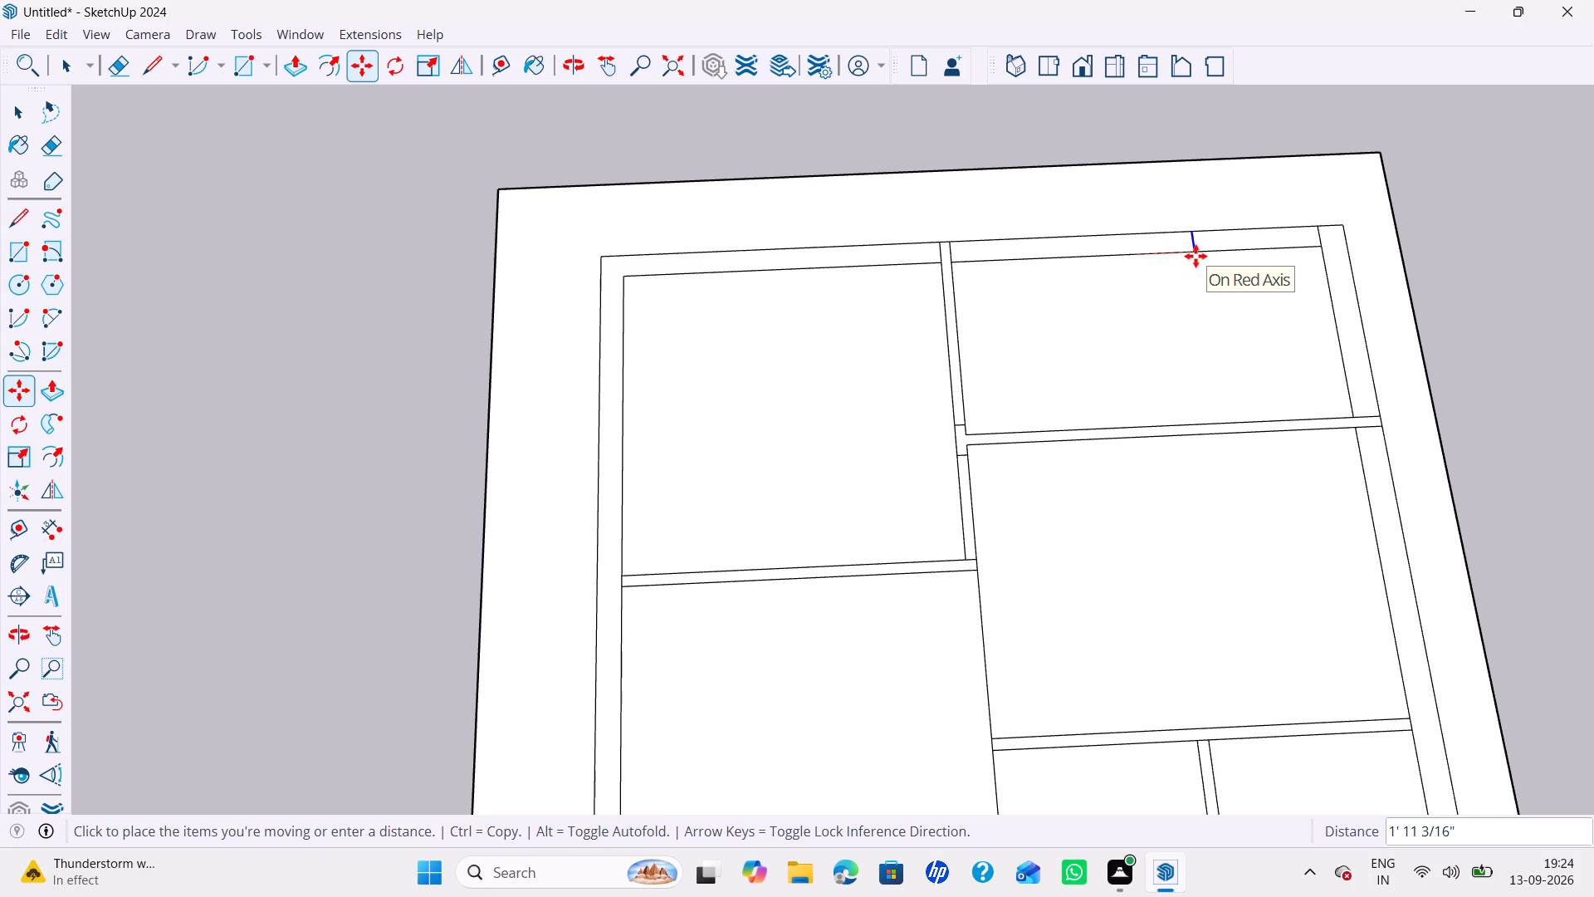
type("2'")
key("Return")
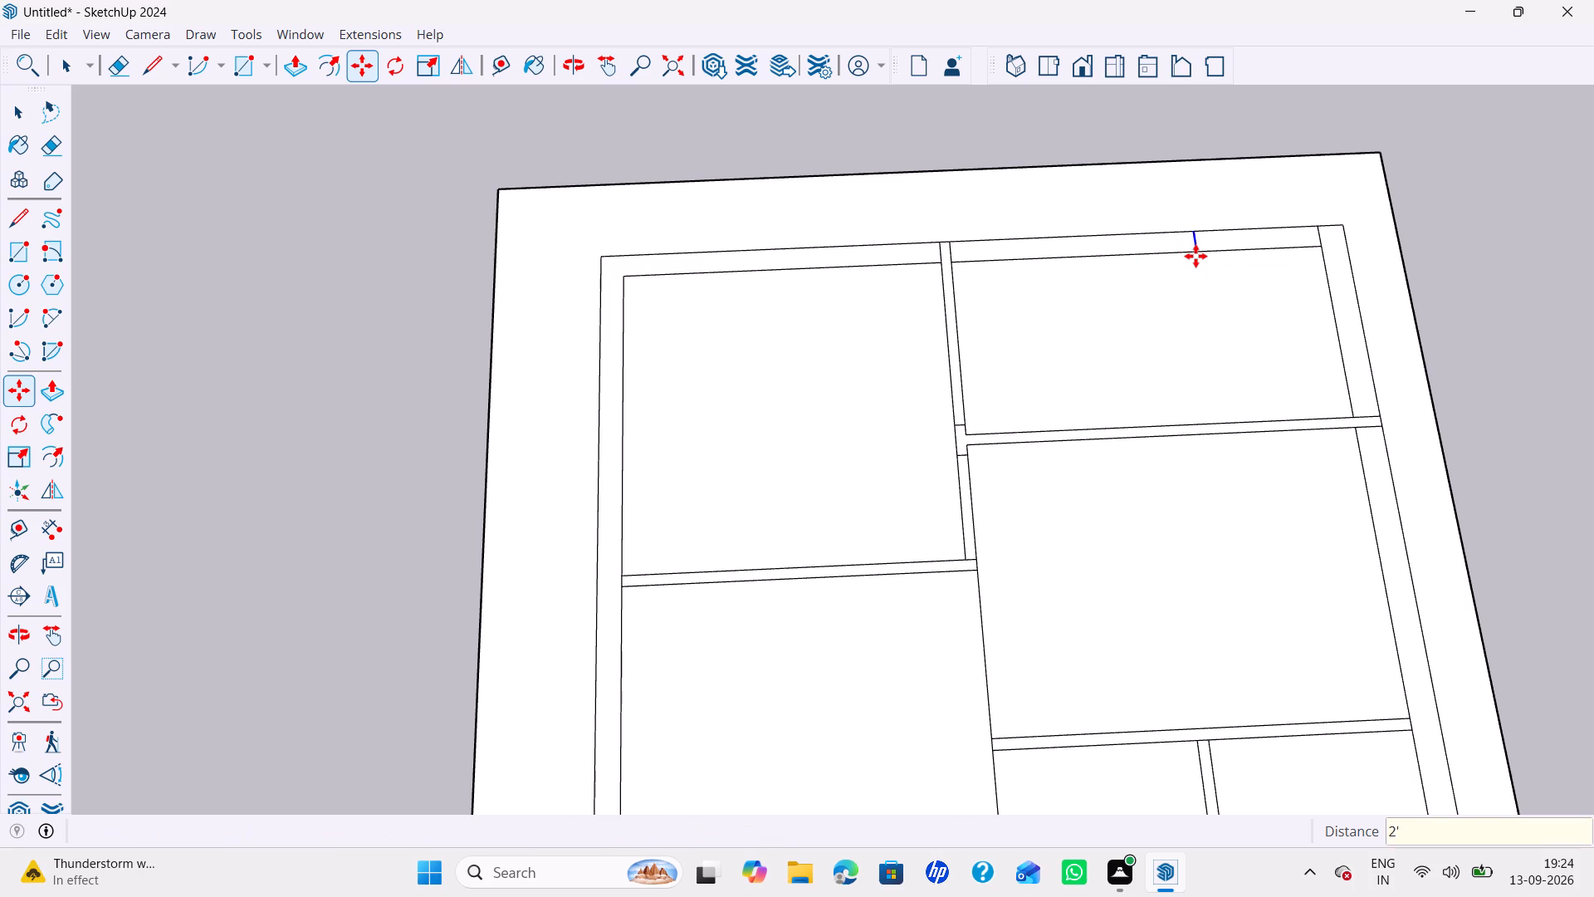
Copy the moved line 4' back along the far outer wall to mark a centred 4' opening.
left_click(1198, 256)
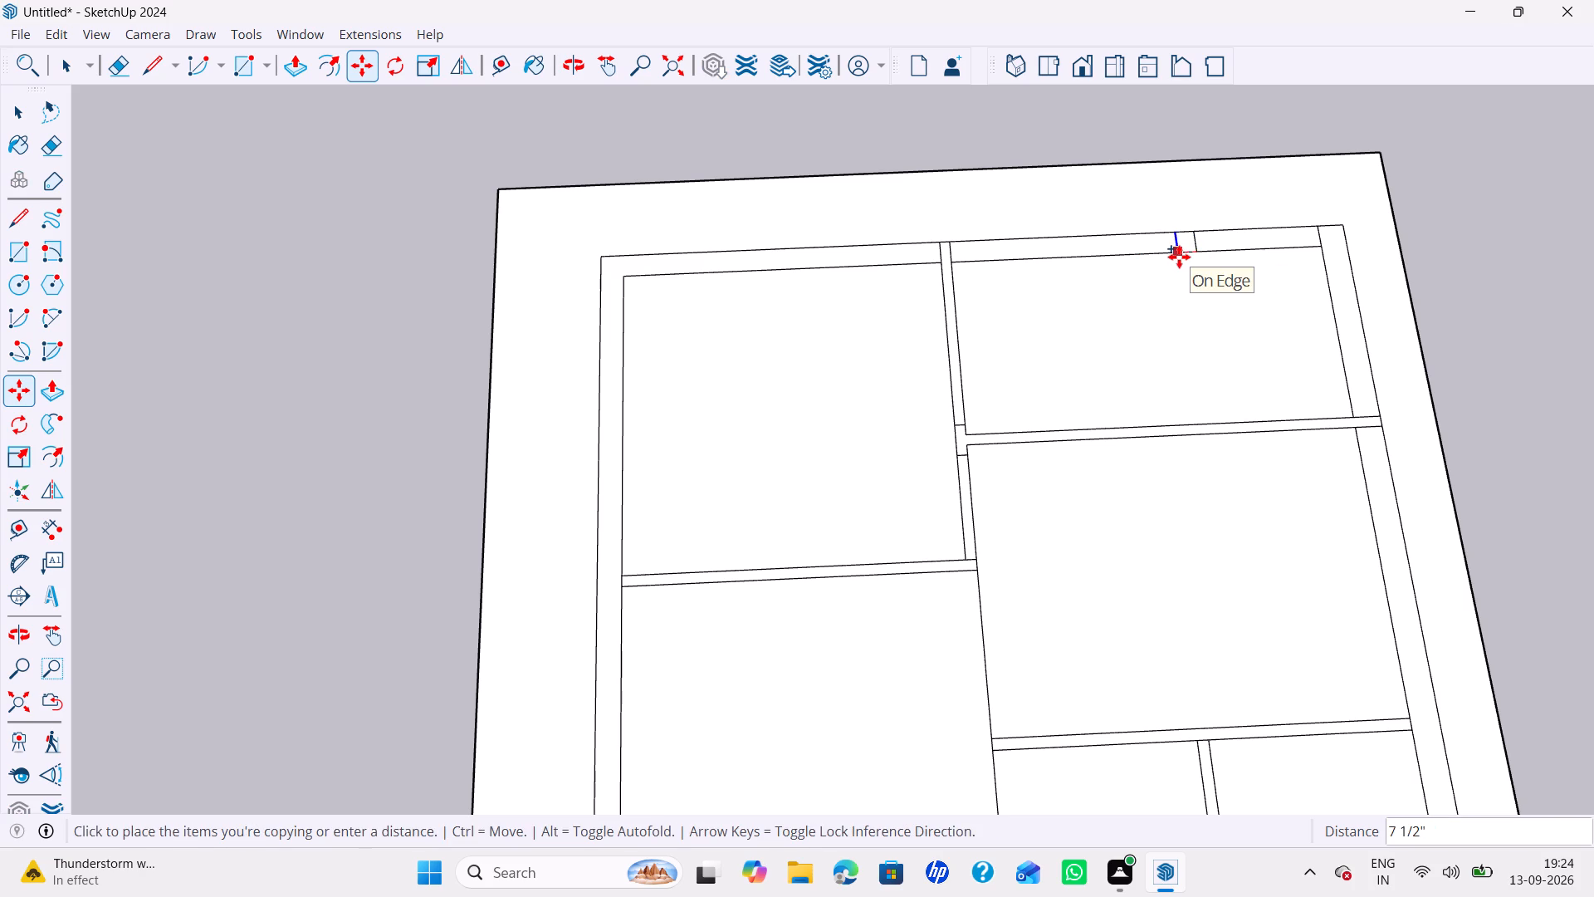
type("4'")
key("Return")
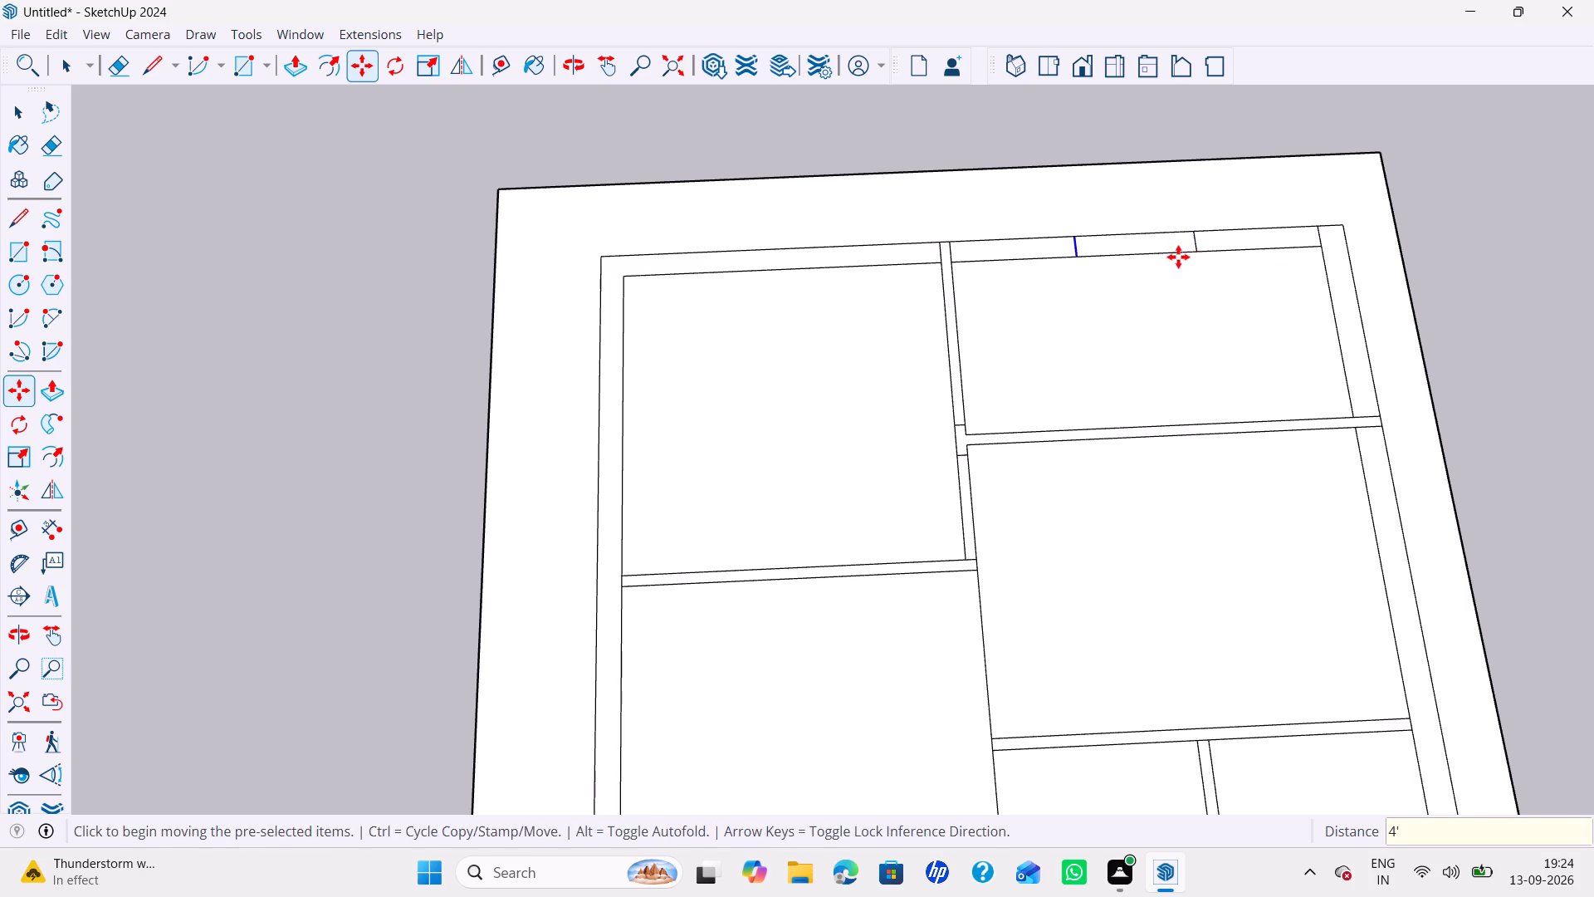
key("space")
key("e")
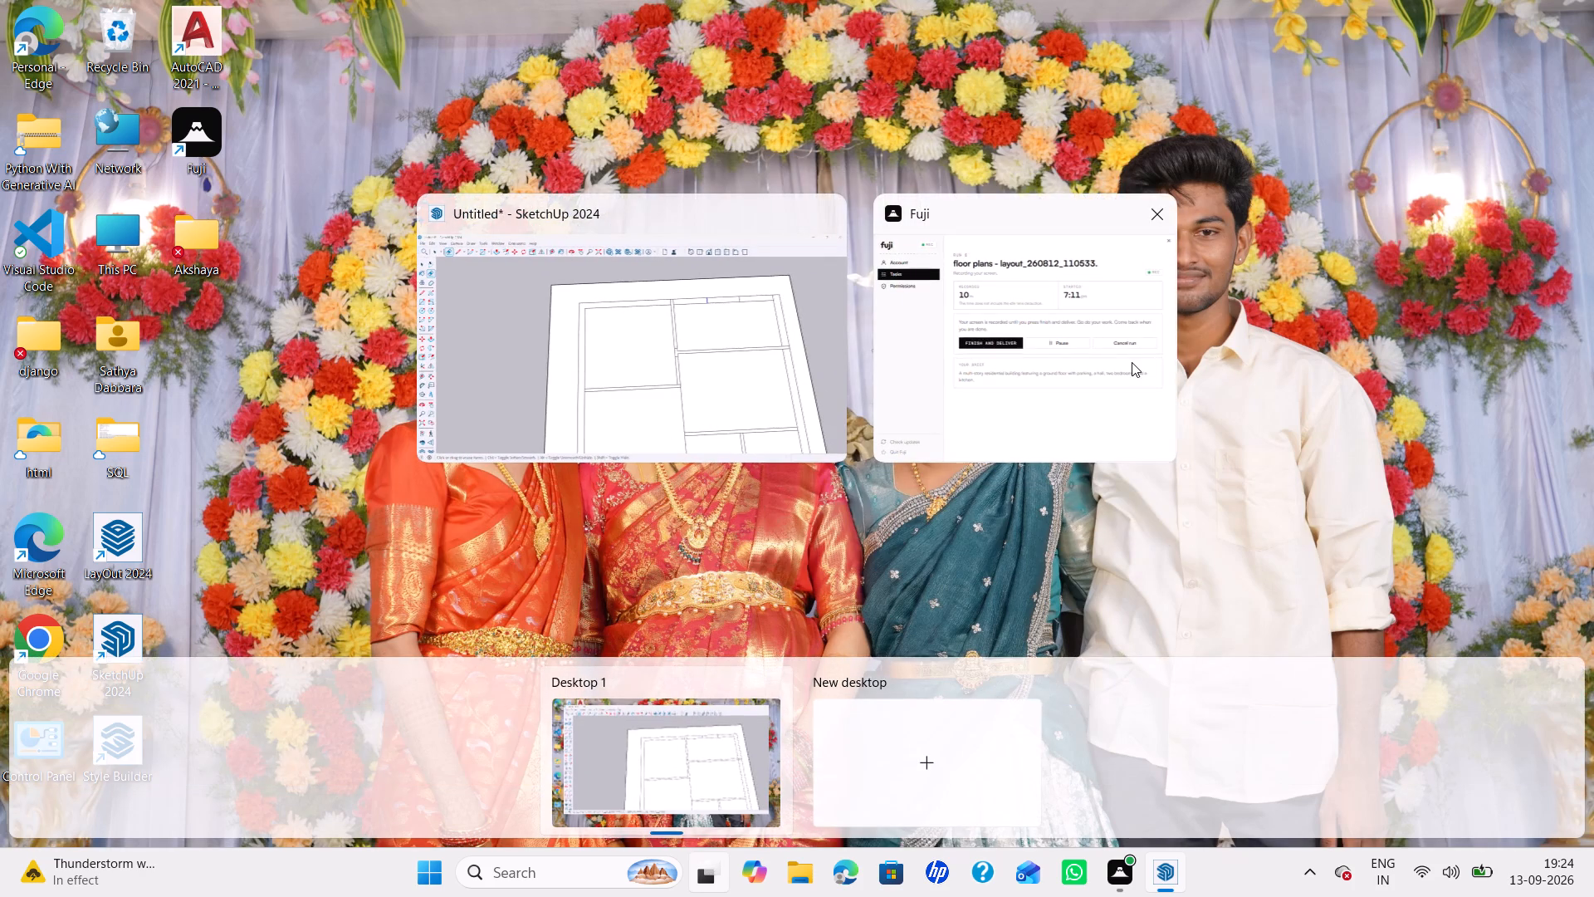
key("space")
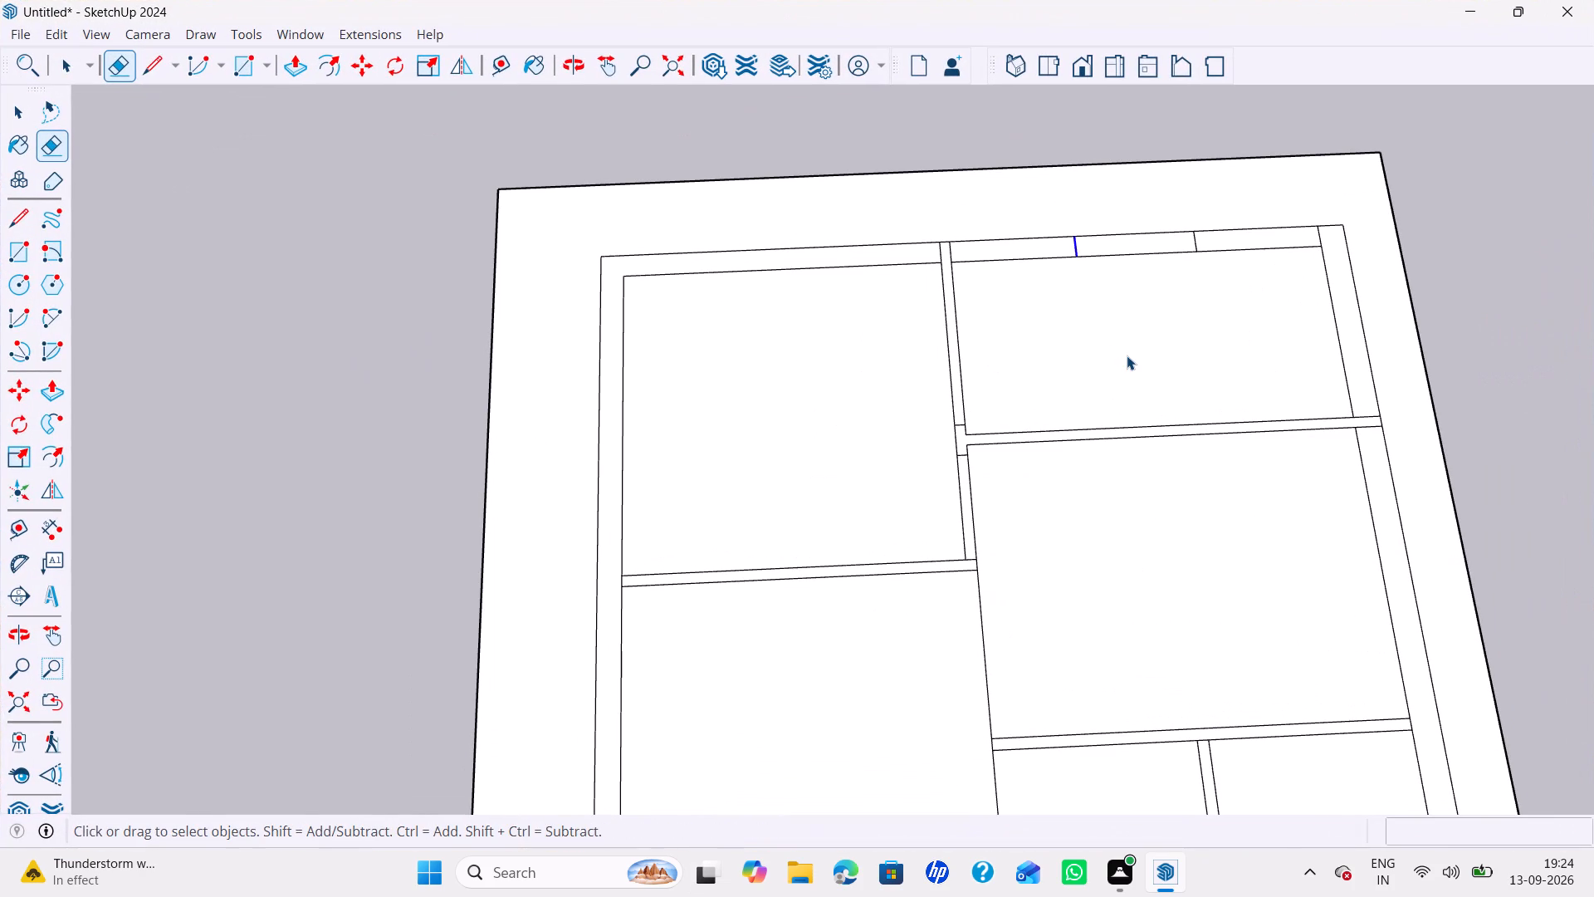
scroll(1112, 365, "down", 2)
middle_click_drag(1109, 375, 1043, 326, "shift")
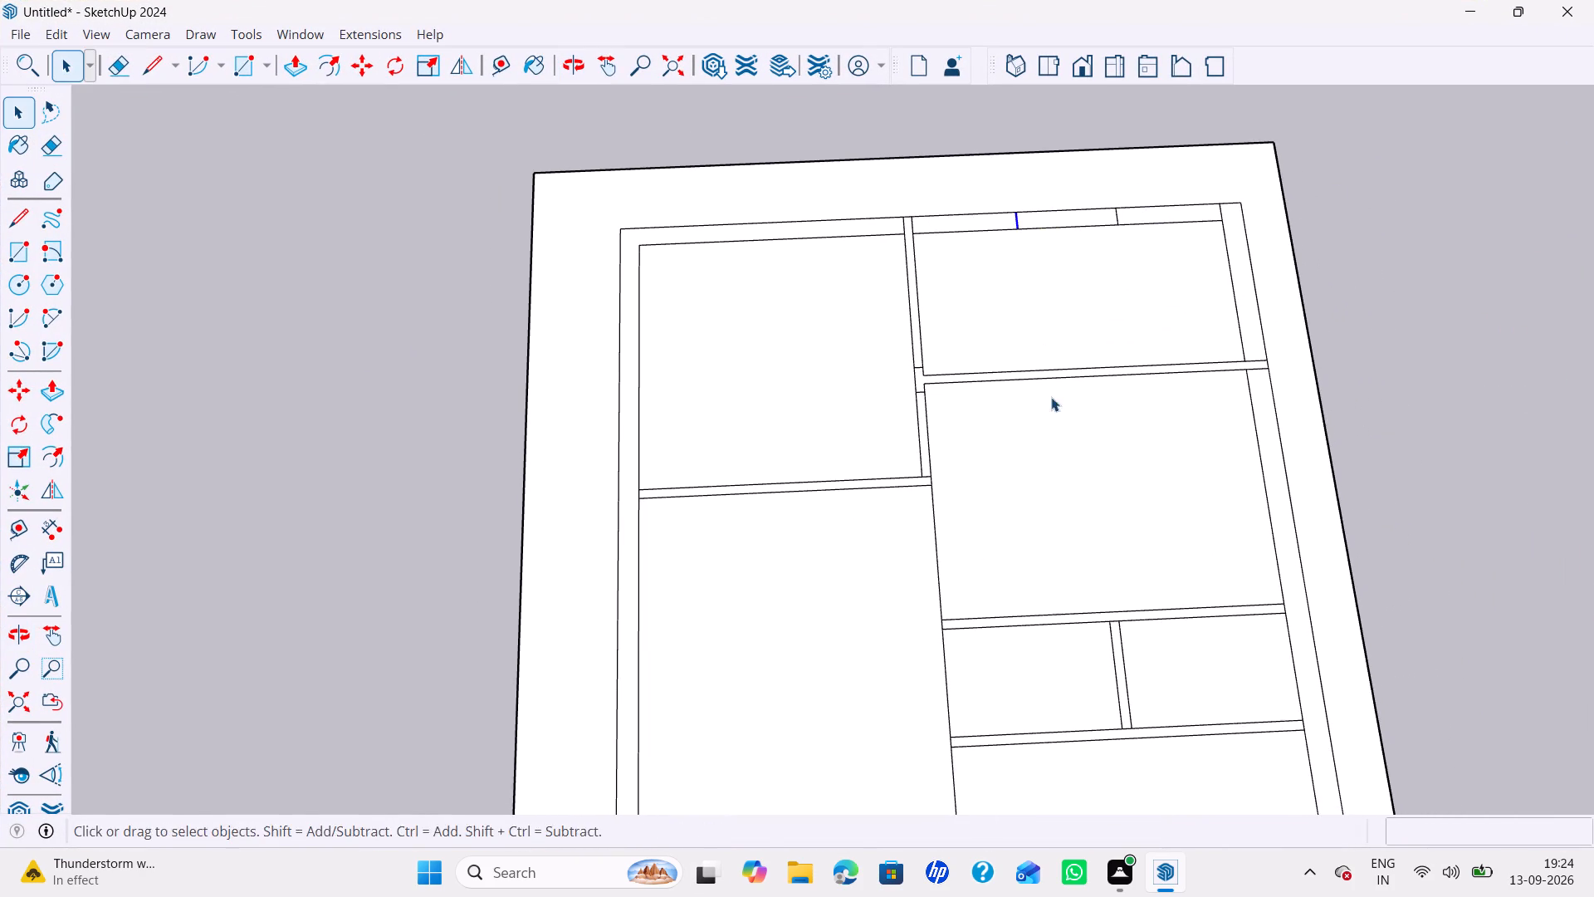
Draw a 9" line across the far outer wall from the outer inner-corner of the larger far room.
middle_click_drag(1051, 397, 1031, 375)
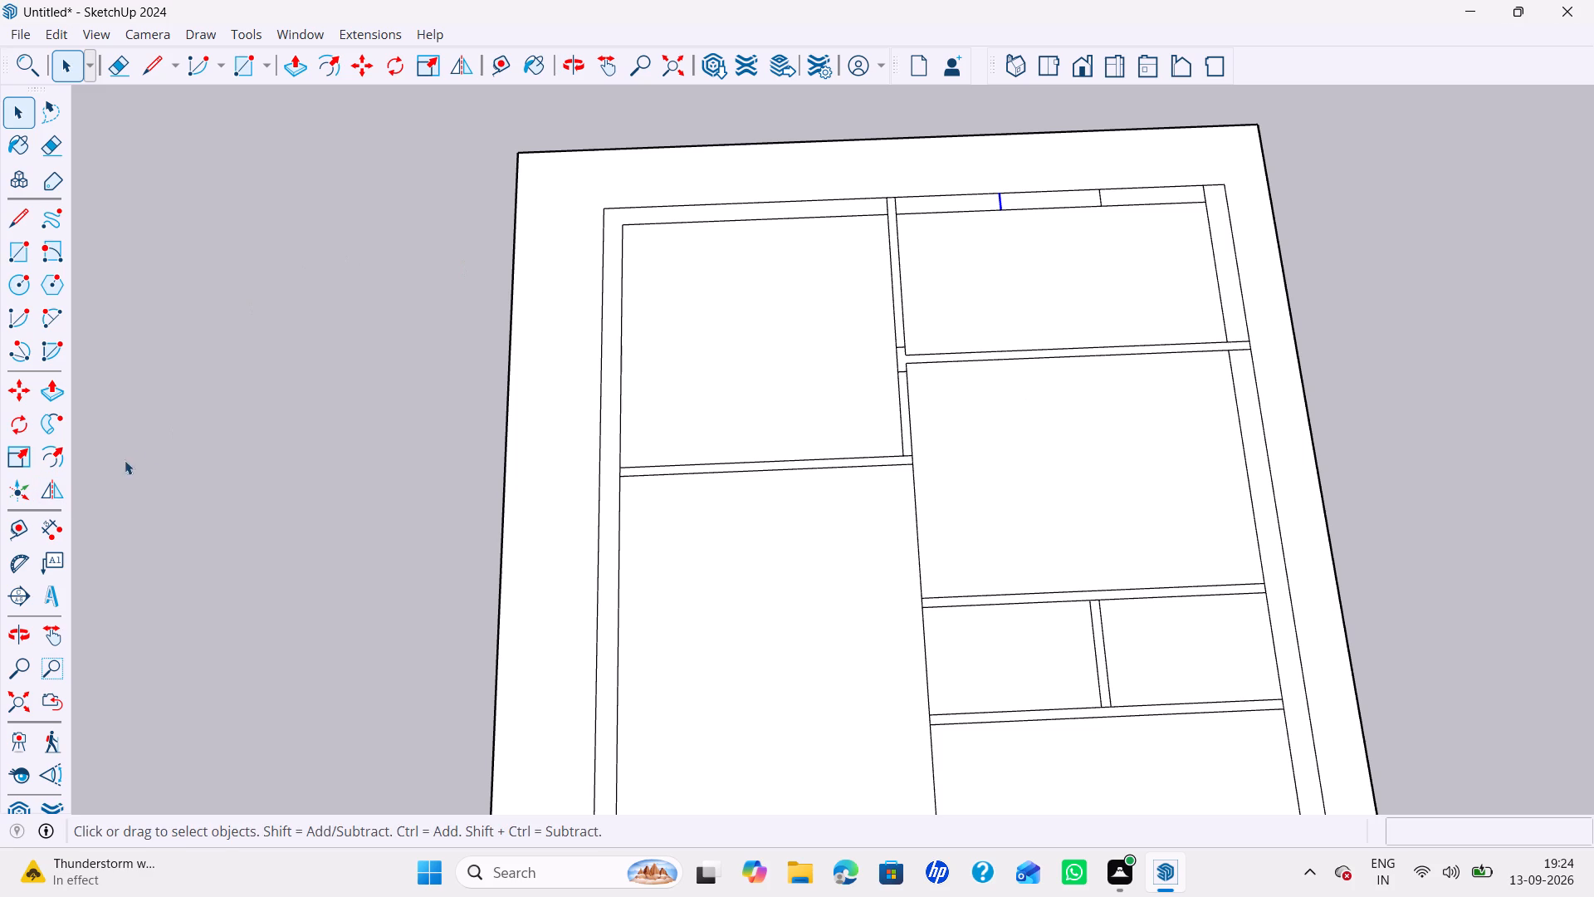
key("l")
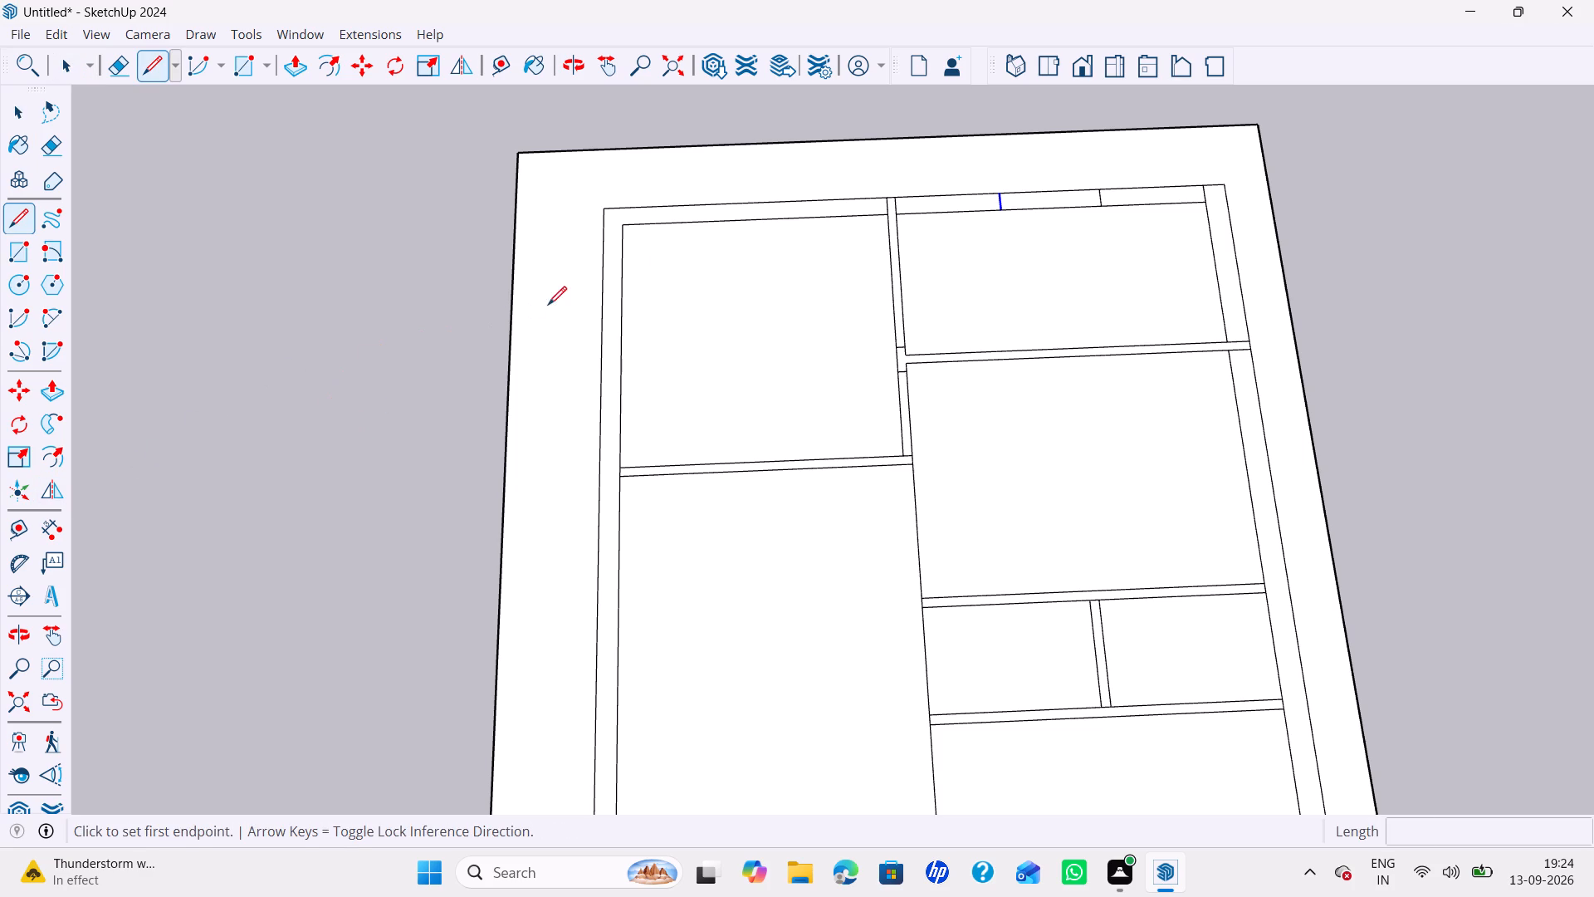
left_click(630, 228)
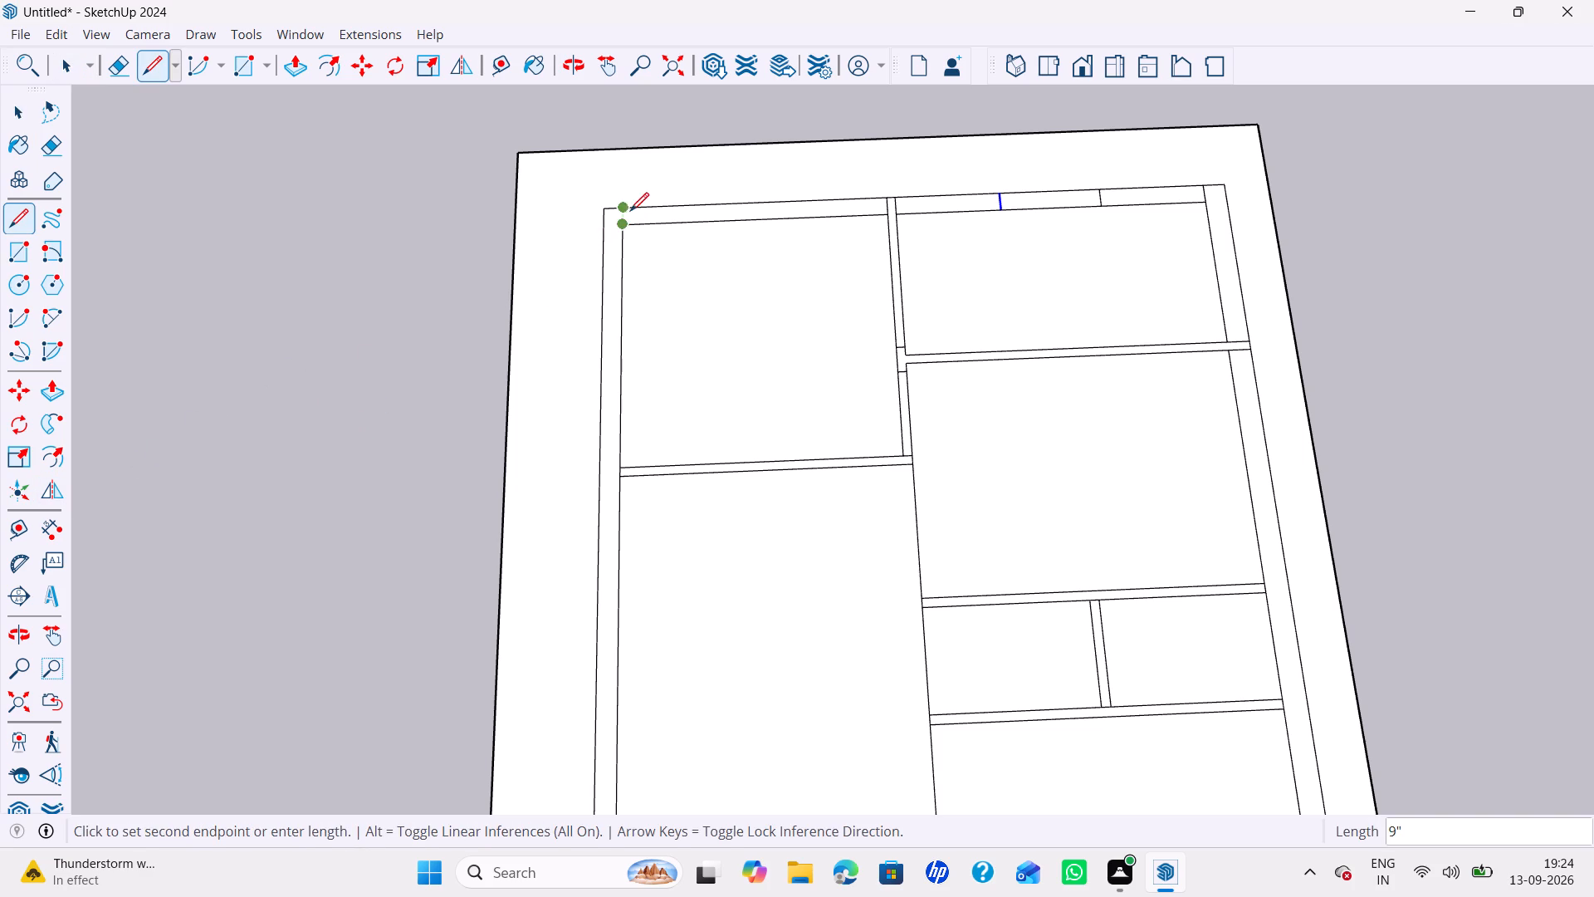
left_click(628, 206)
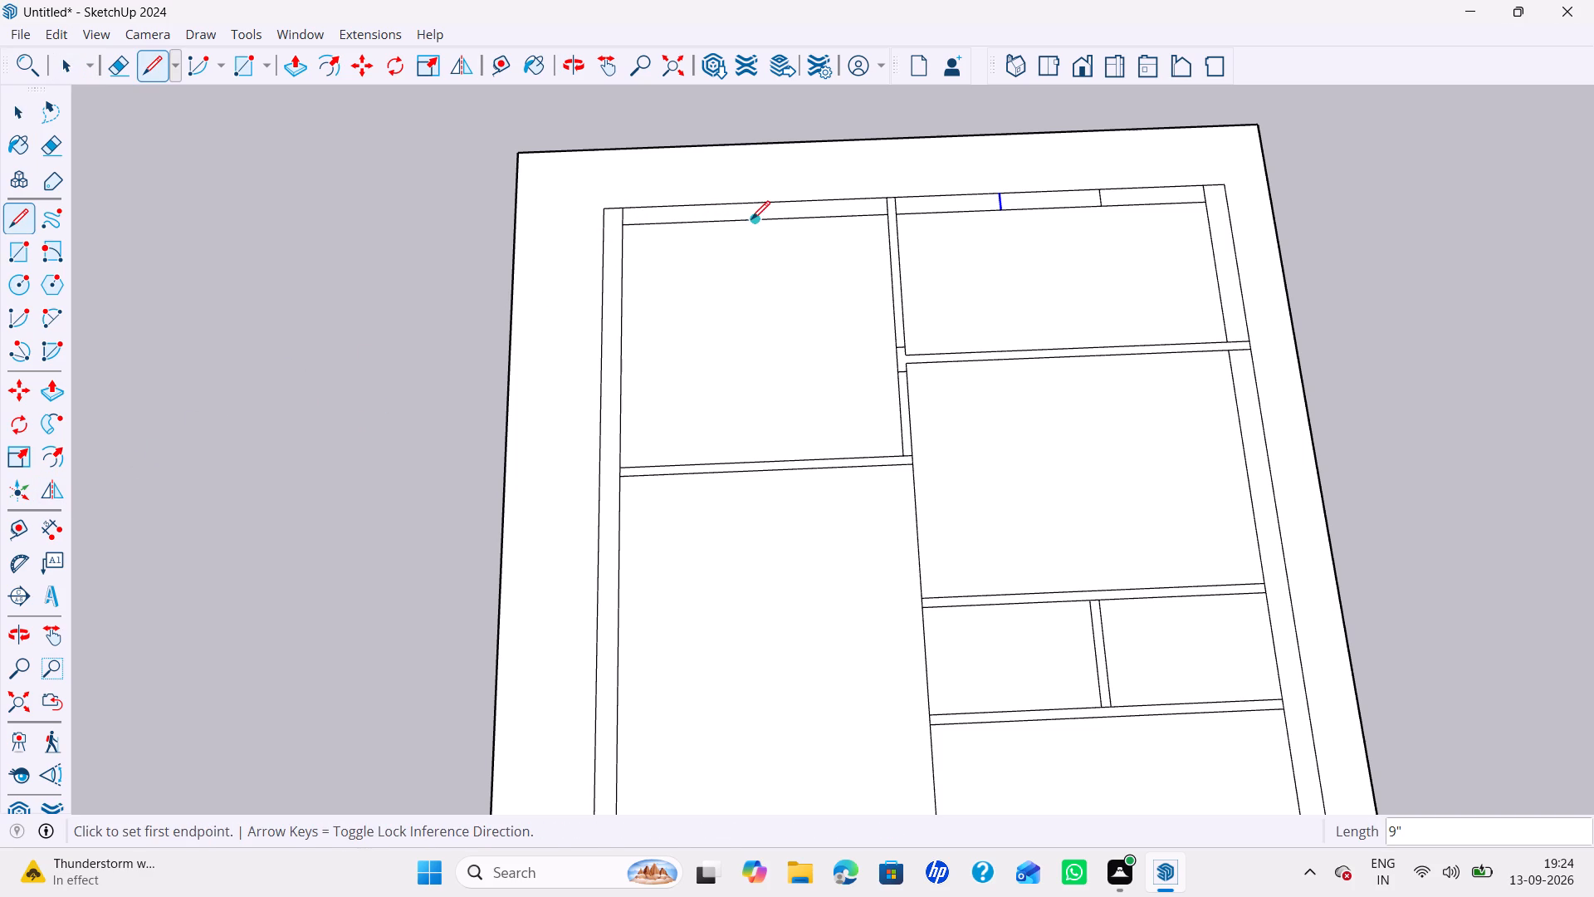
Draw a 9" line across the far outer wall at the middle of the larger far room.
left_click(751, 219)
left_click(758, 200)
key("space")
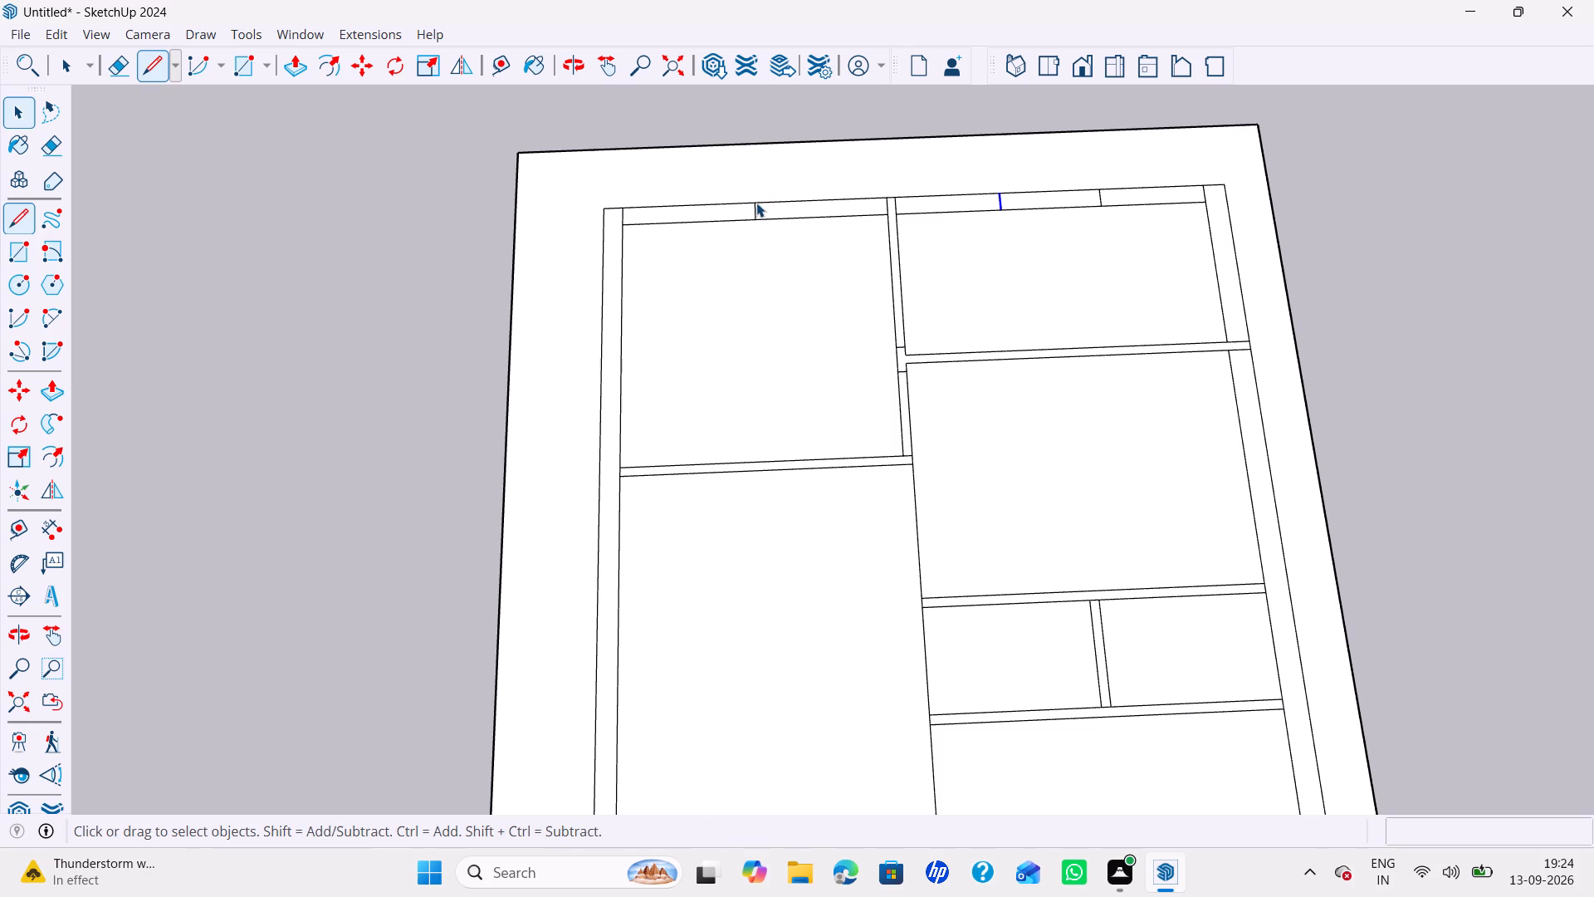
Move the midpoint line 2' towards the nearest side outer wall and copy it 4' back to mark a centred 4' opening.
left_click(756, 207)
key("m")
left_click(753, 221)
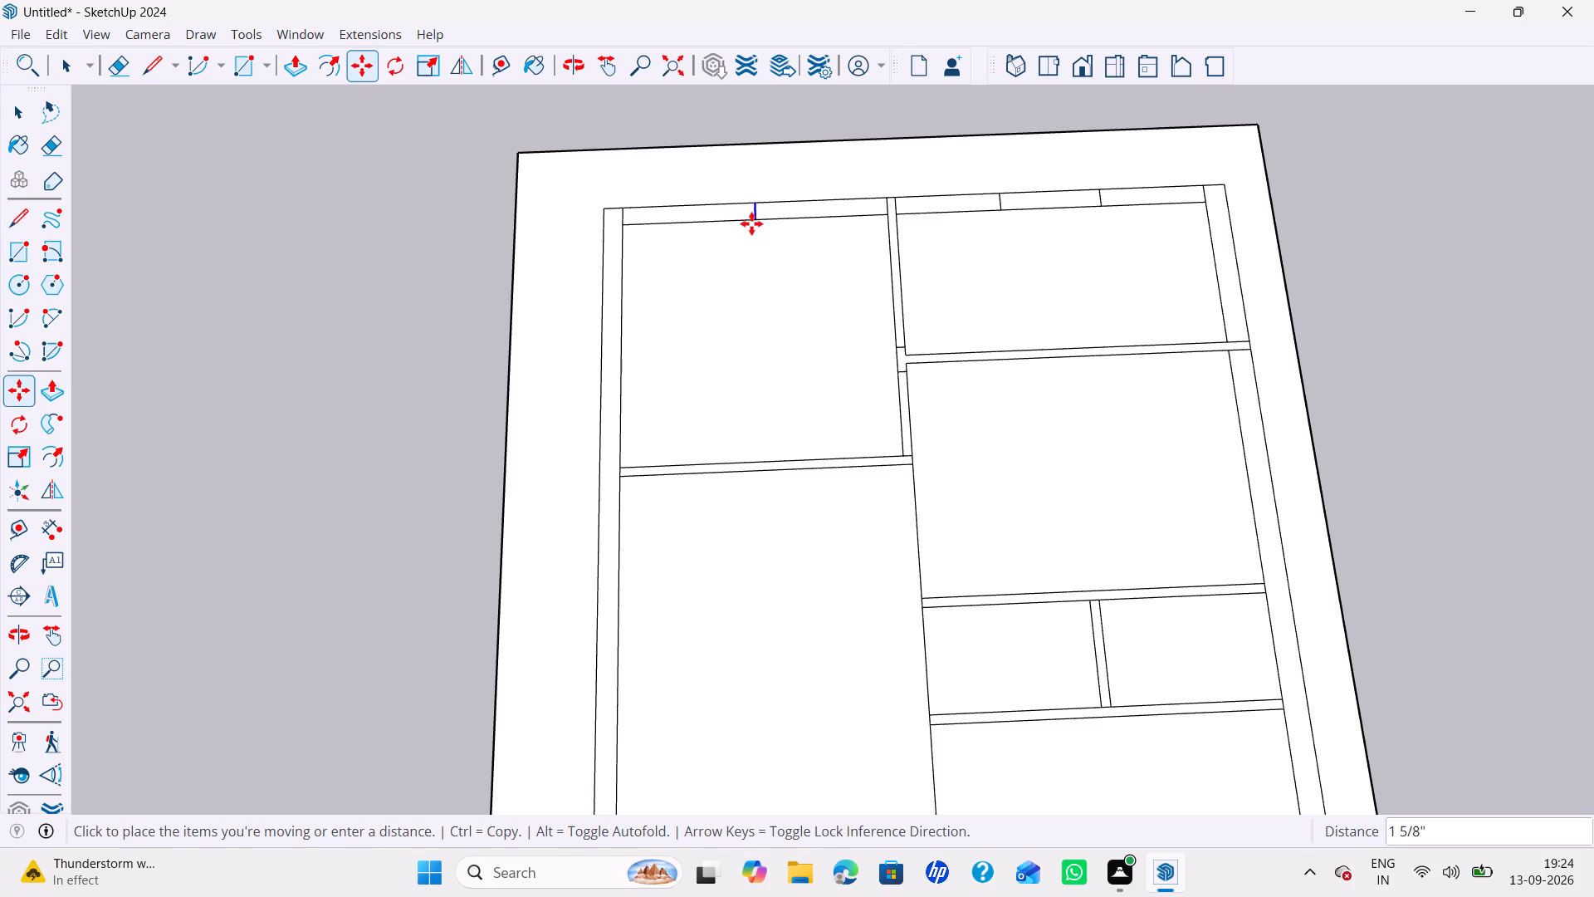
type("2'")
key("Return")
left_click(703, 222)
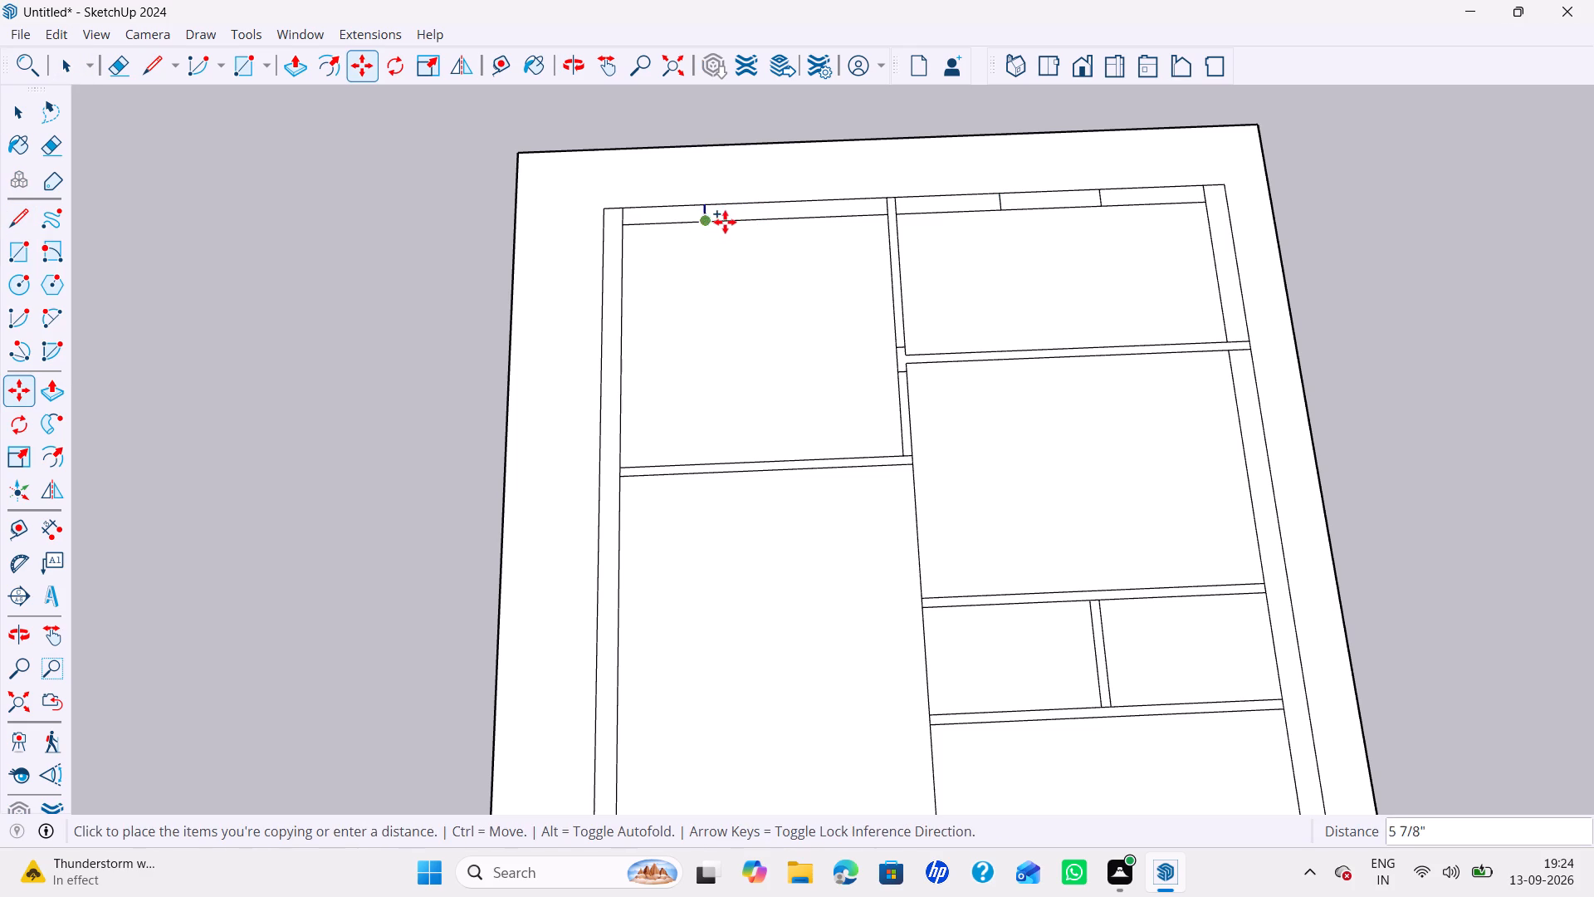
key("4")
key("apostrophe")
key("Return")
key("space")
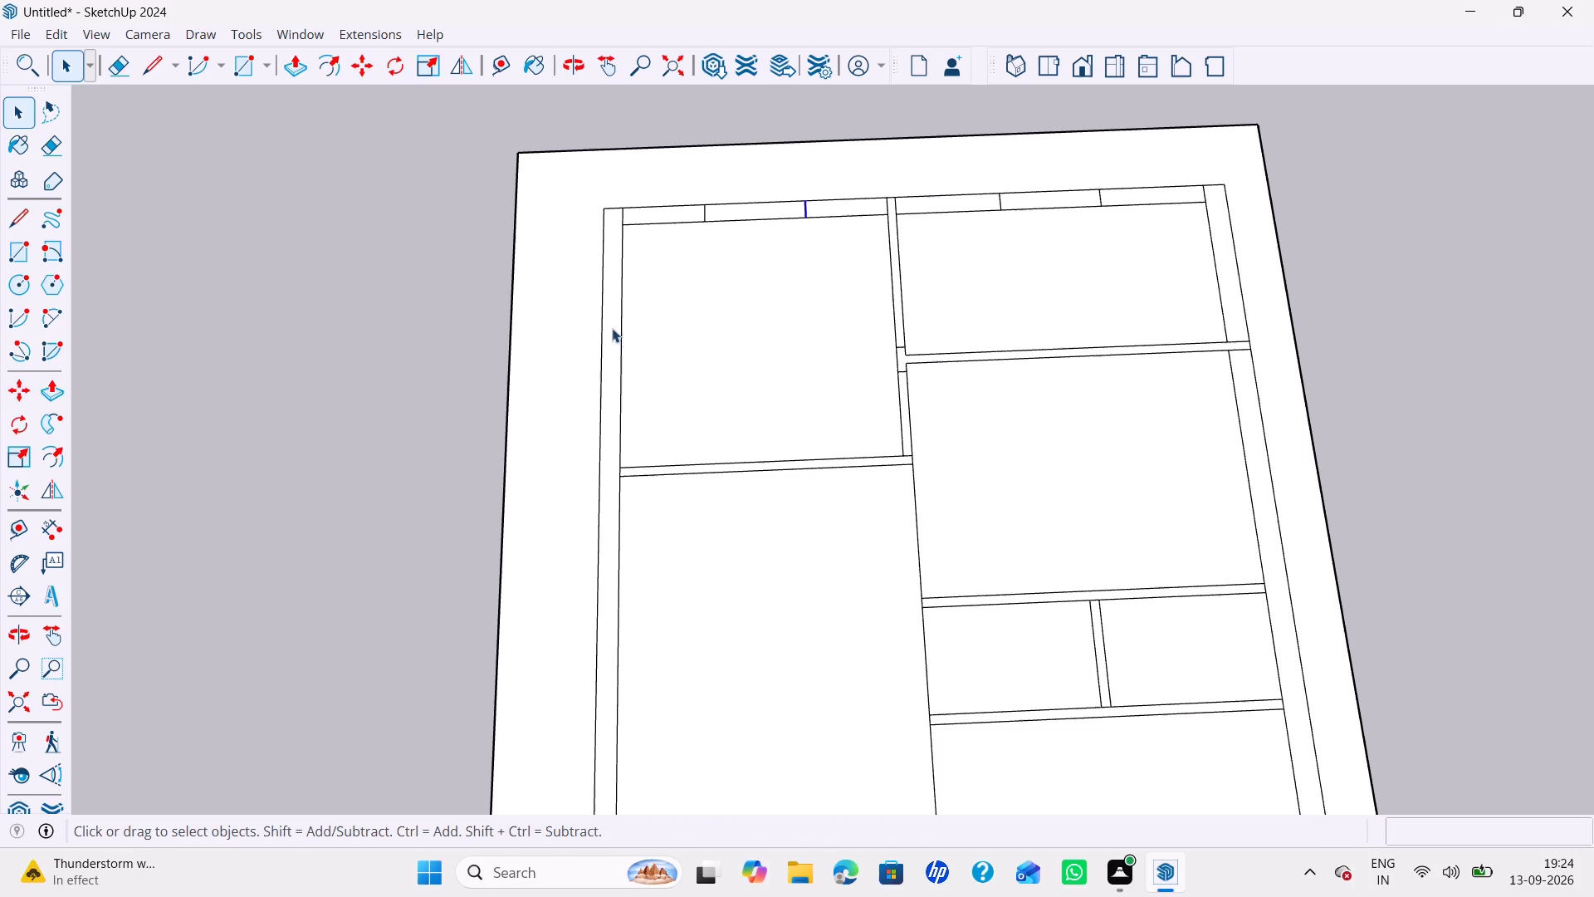
Copy the larger far room's corner line 9" along the far wall, and copy that 3' further to mark a 3' opening.
scroll(635, 221, "up", 1)
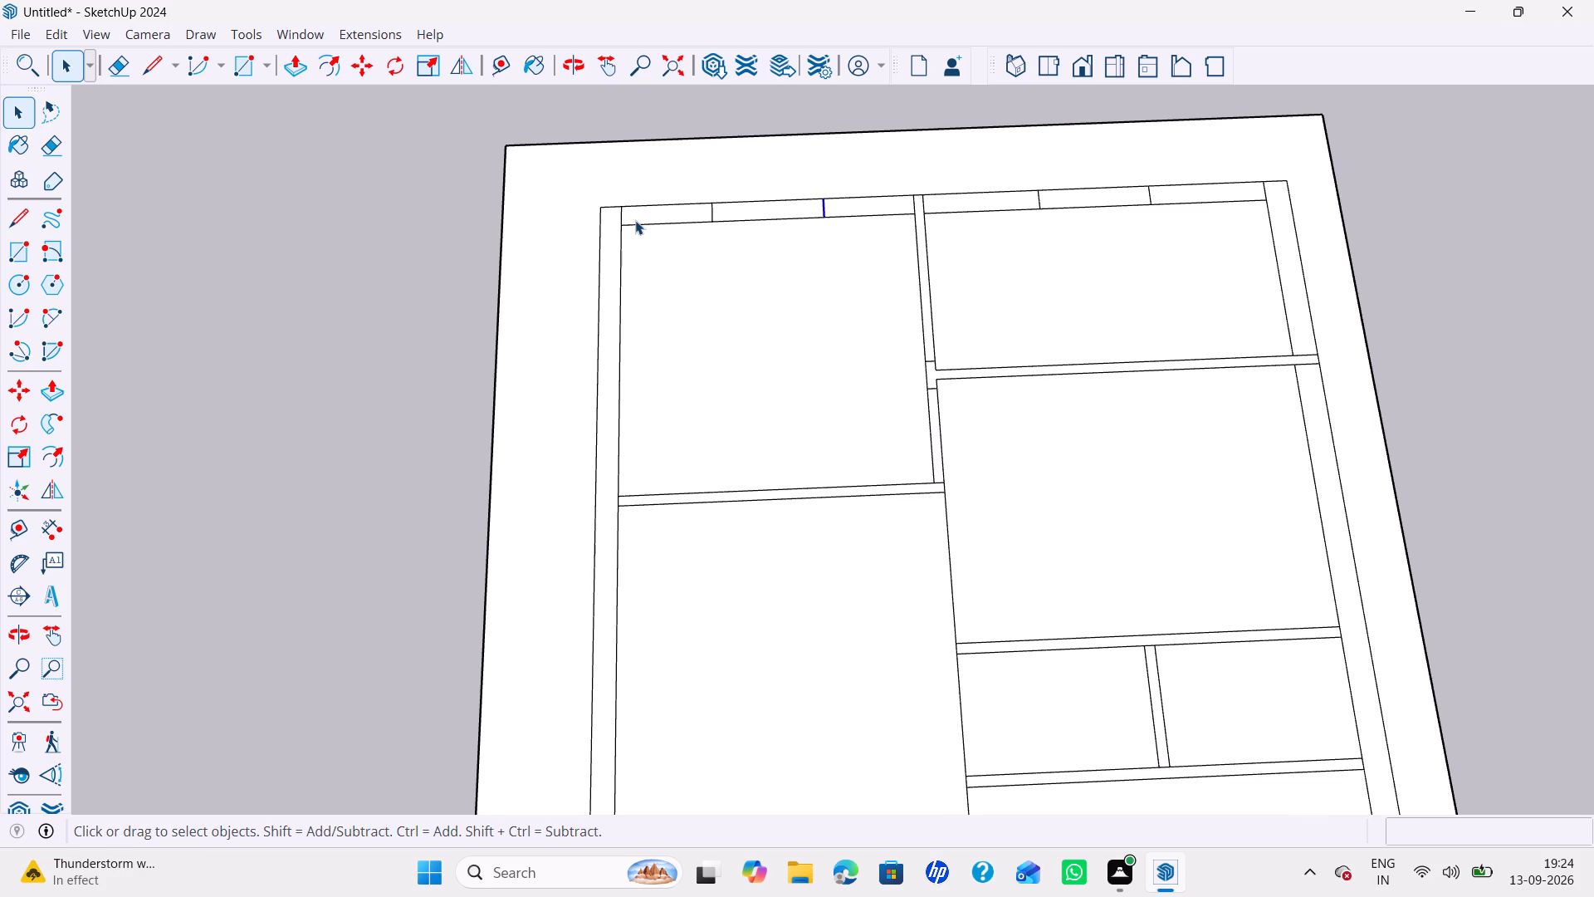
left_click(620, 216)
key("m")
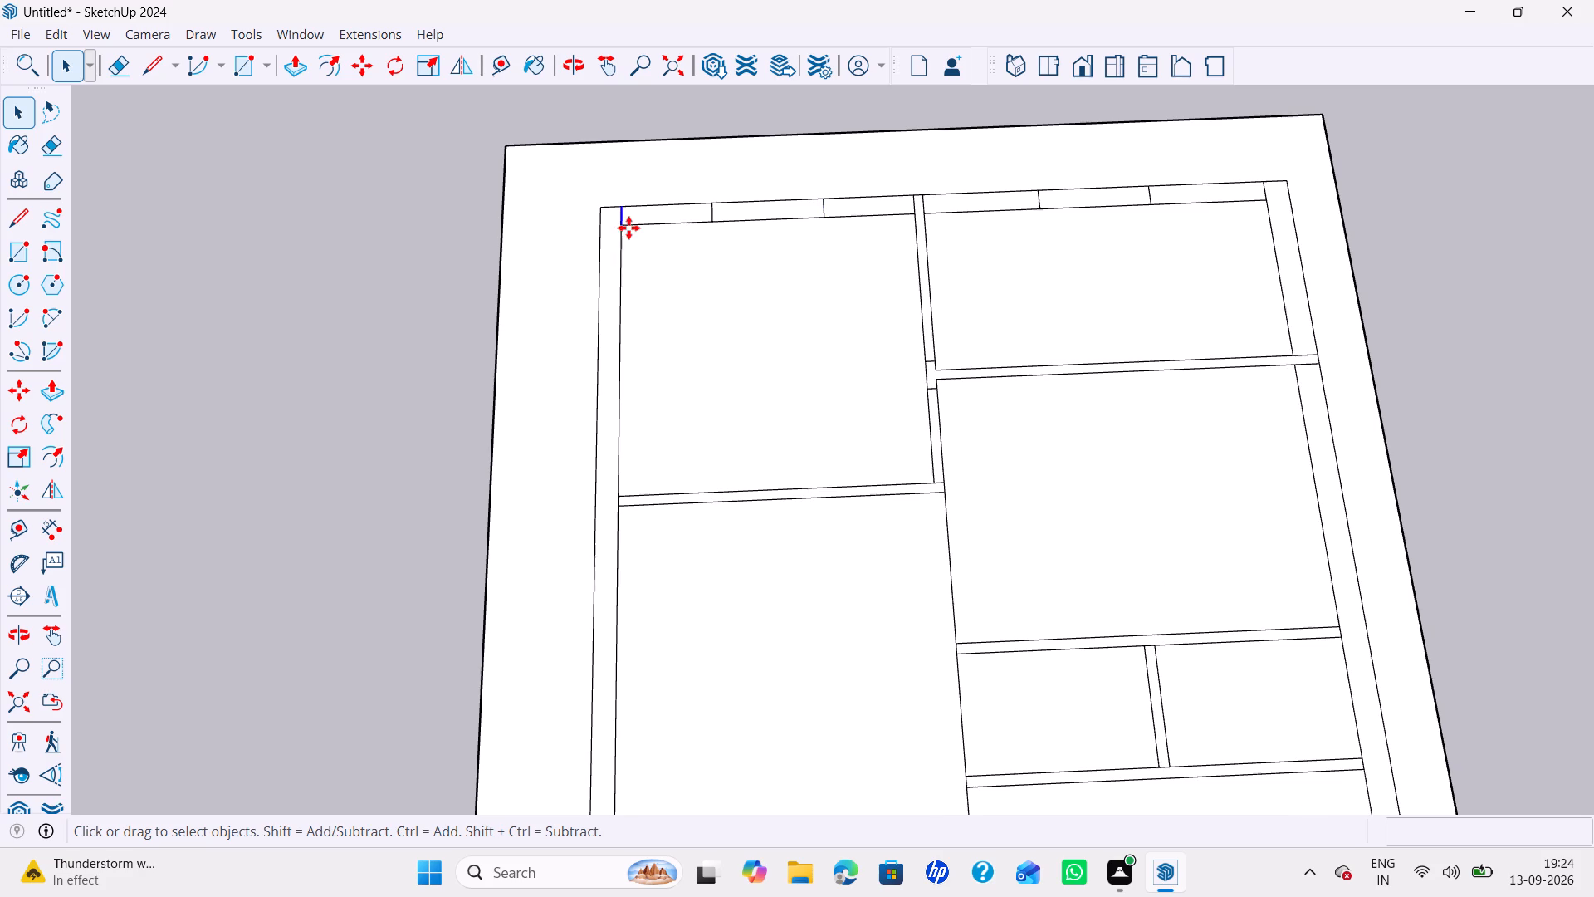
left_click(624, 232, "ctrl")
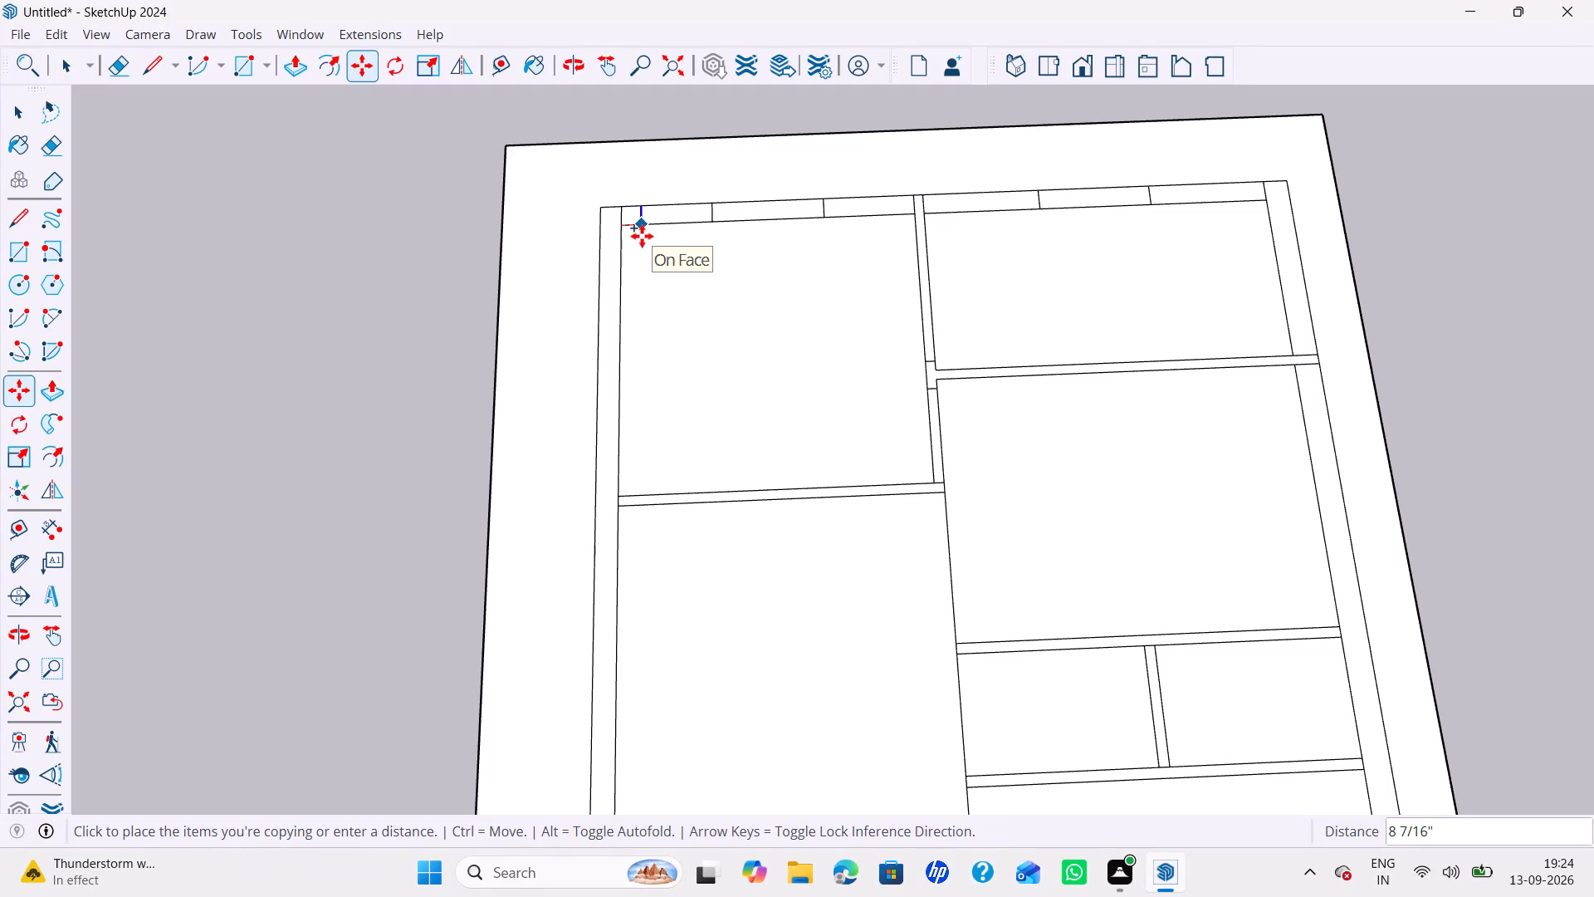
type("9\"")
key("Return")
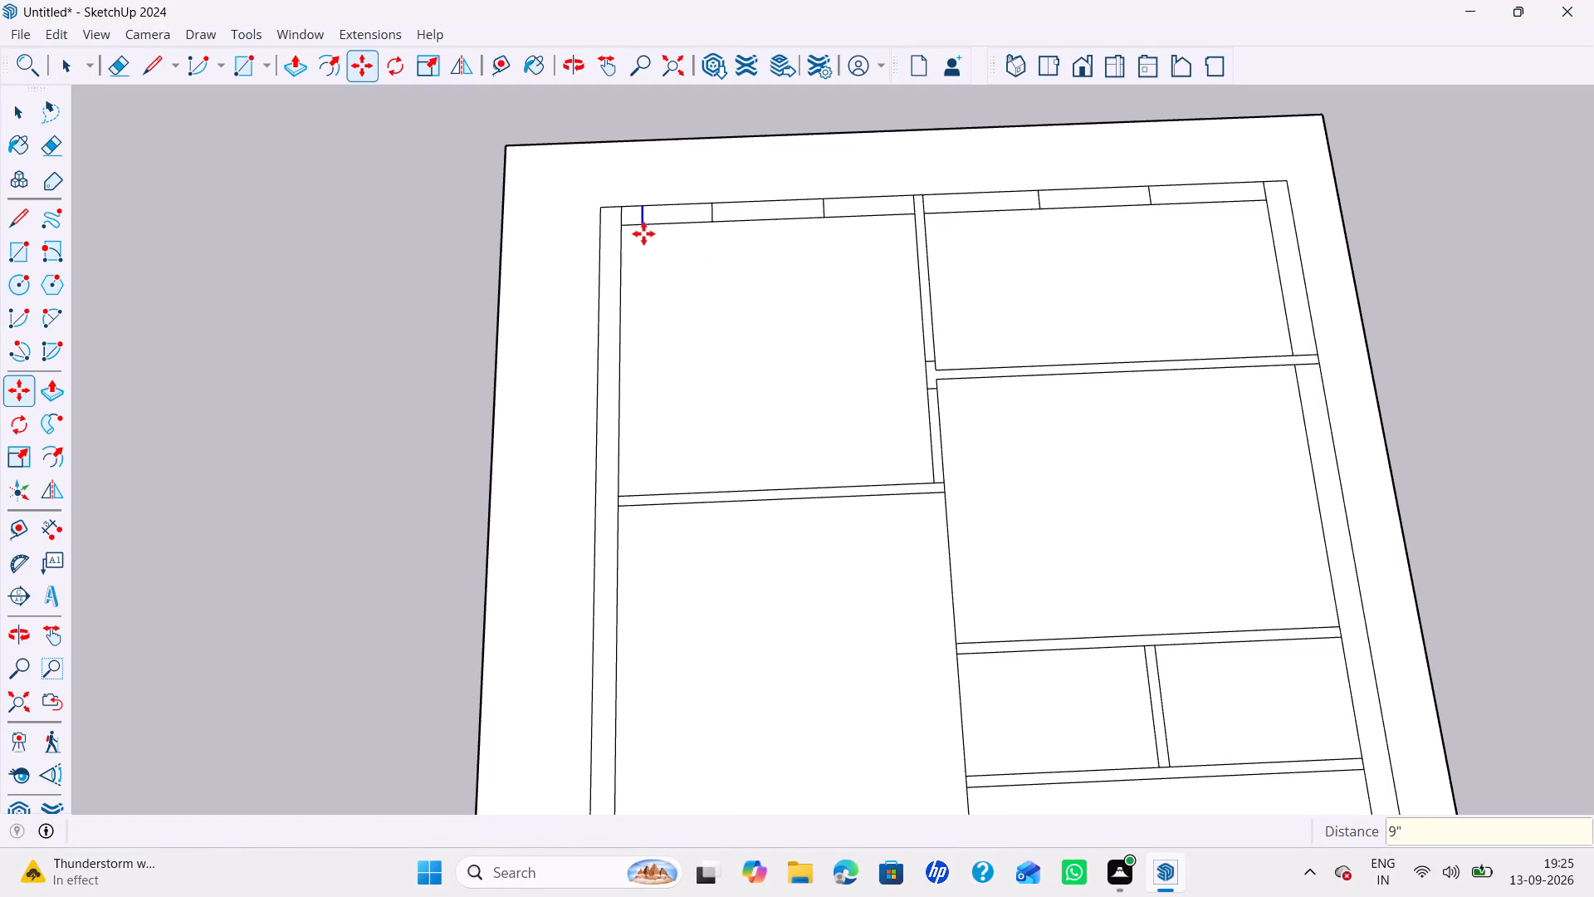
left_click(643, 231)
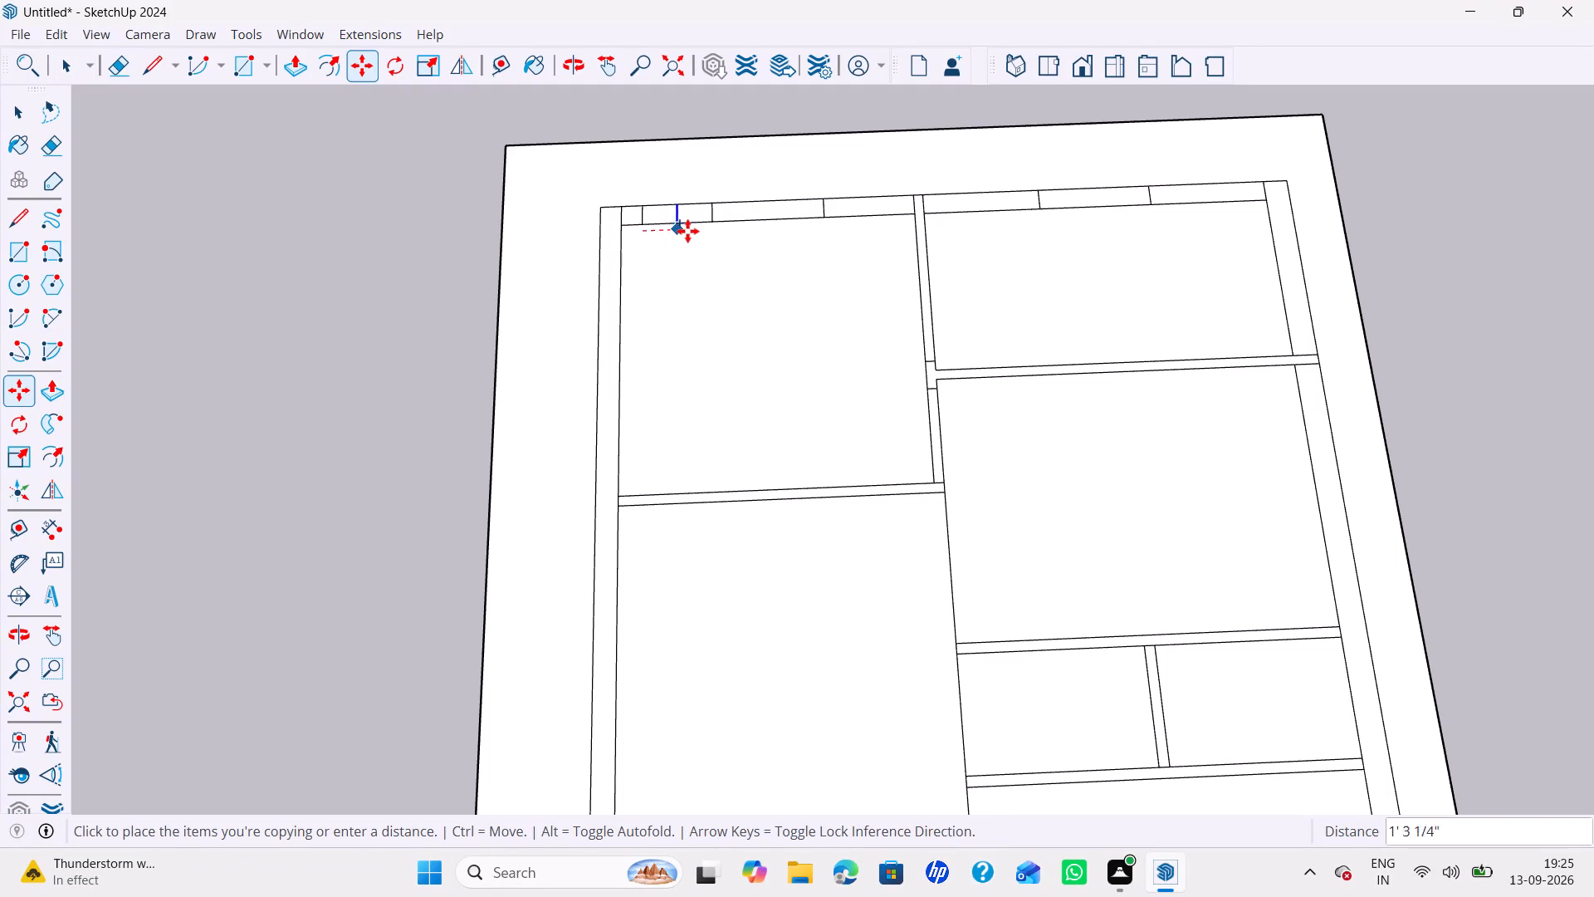
type("3'")
key("Return")
key("space")
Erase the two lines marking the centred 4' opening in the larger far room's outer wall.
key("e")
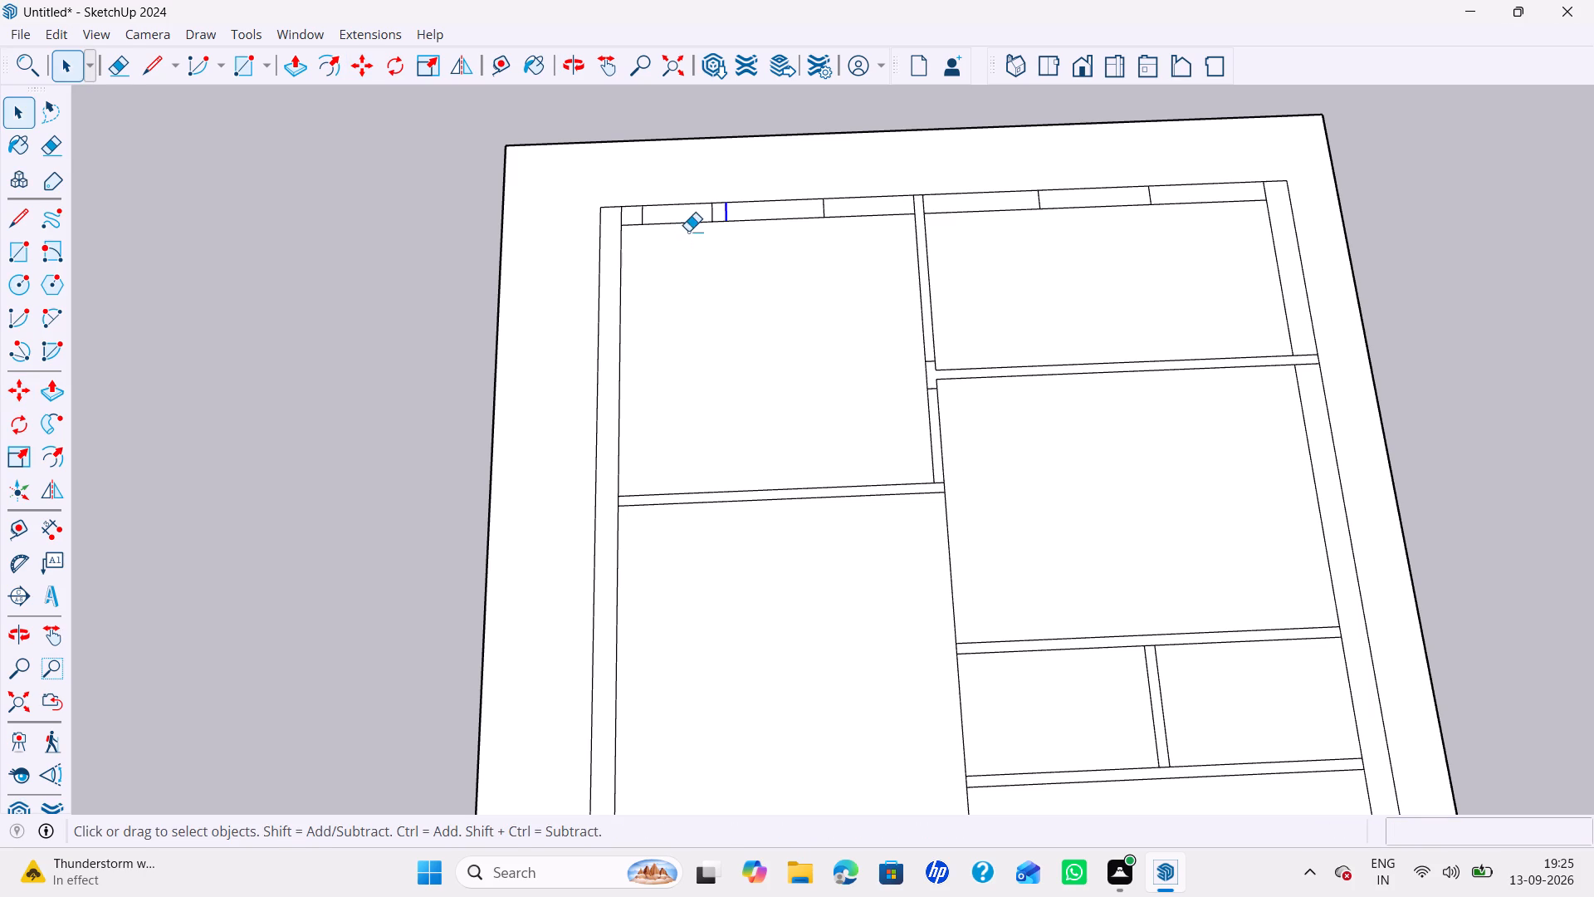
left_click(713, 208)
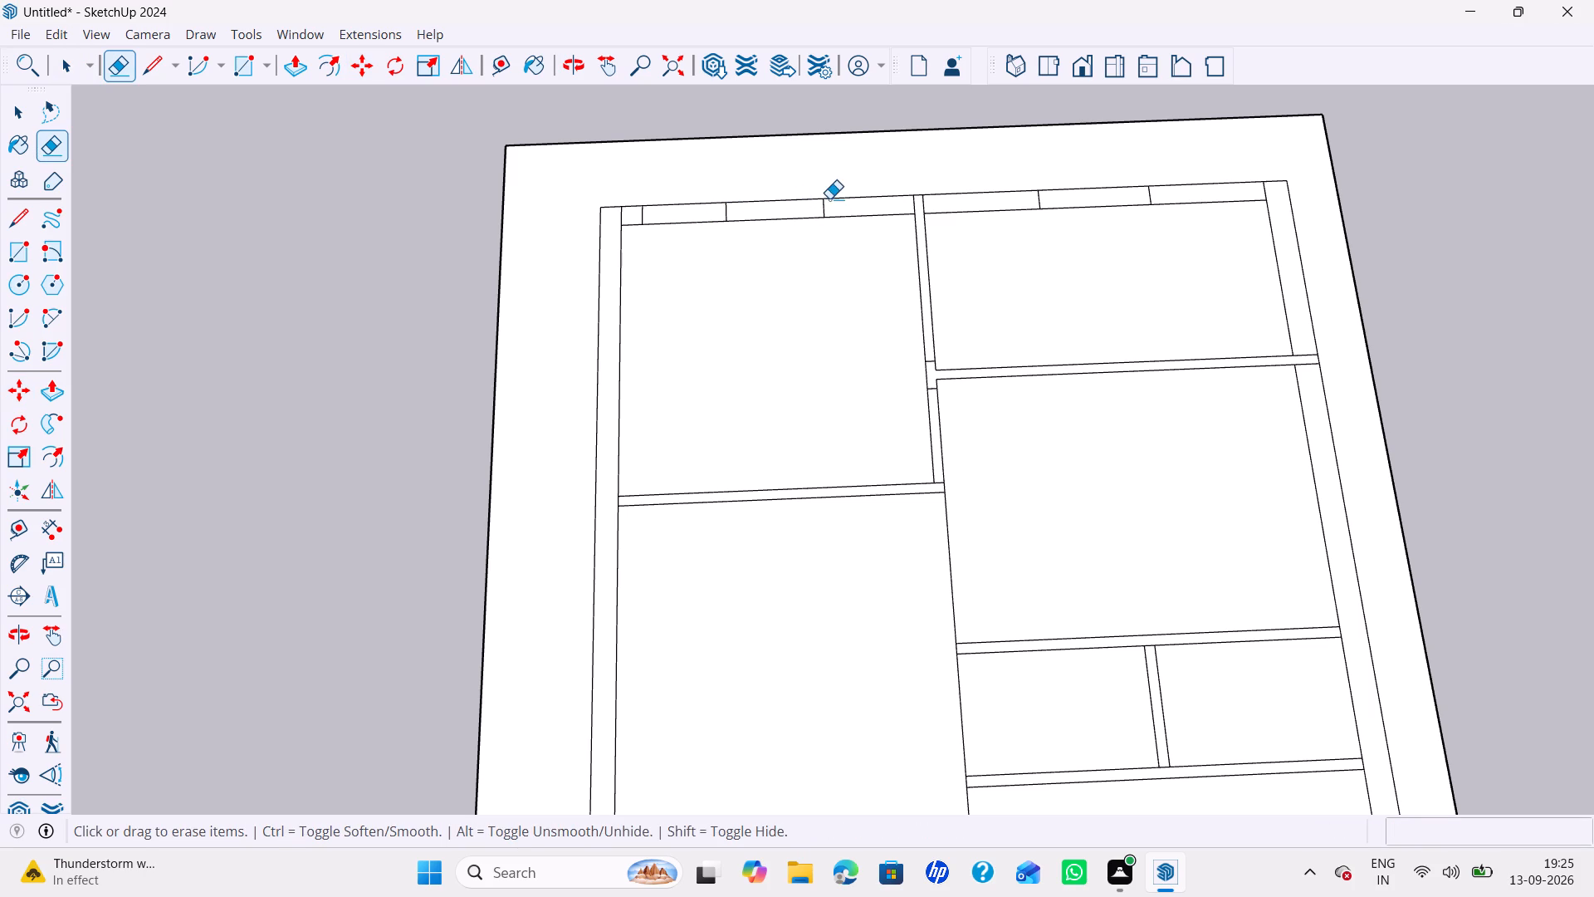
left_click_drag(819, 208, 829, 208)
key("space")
Draw a 9" line across the far outer wall, midway between the 3' opening and the inner wall.
left_click(729, 214)
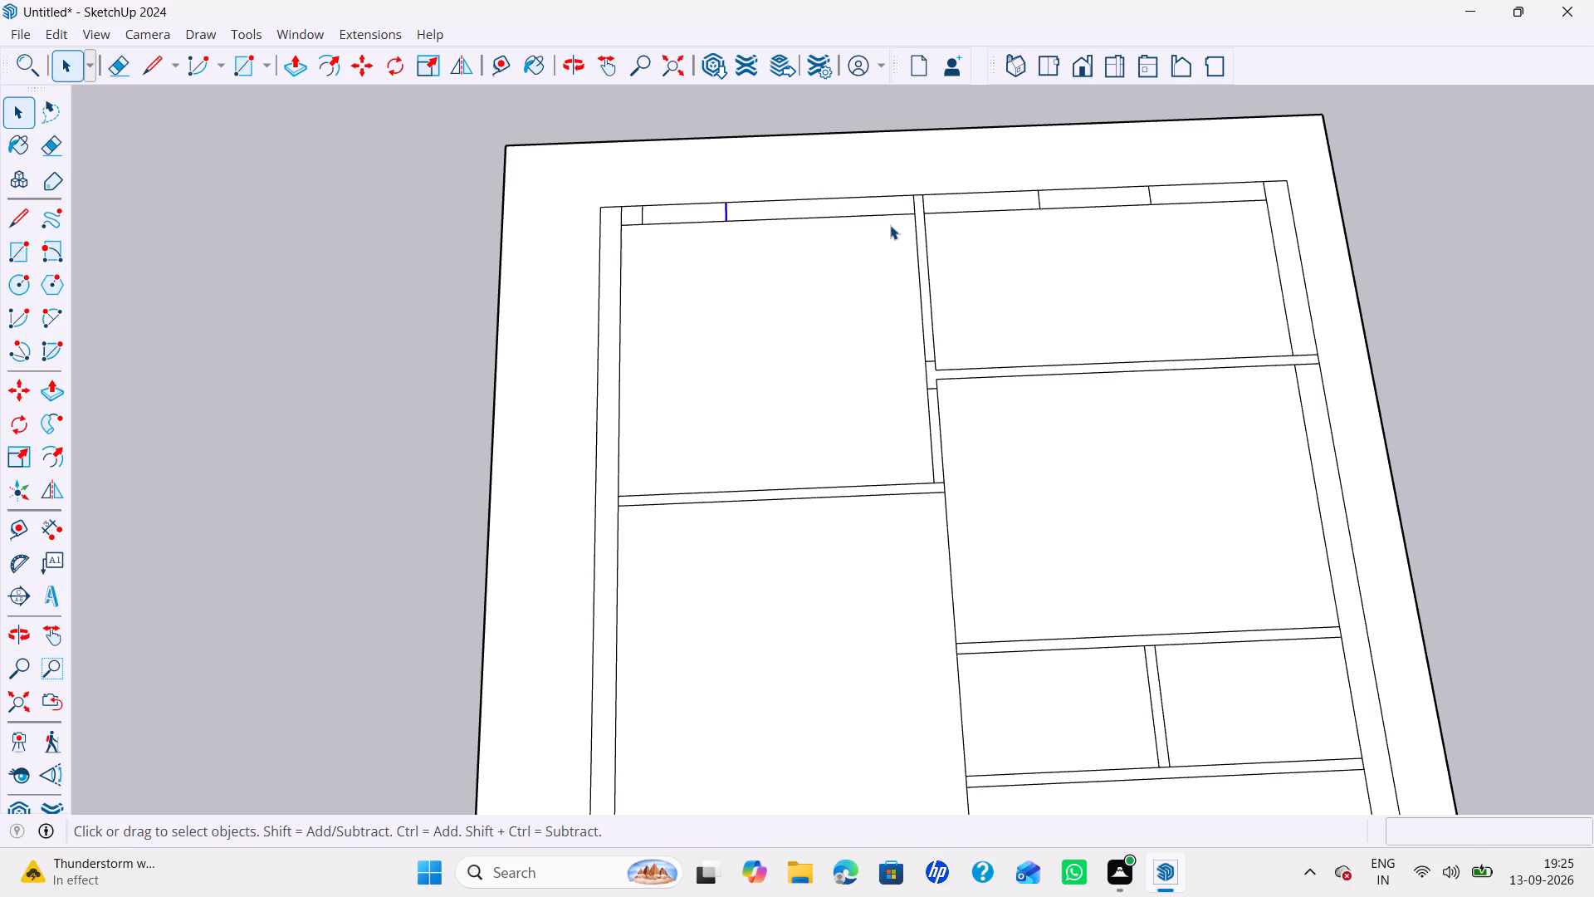
key("Escape")
key("l")
key("Return")
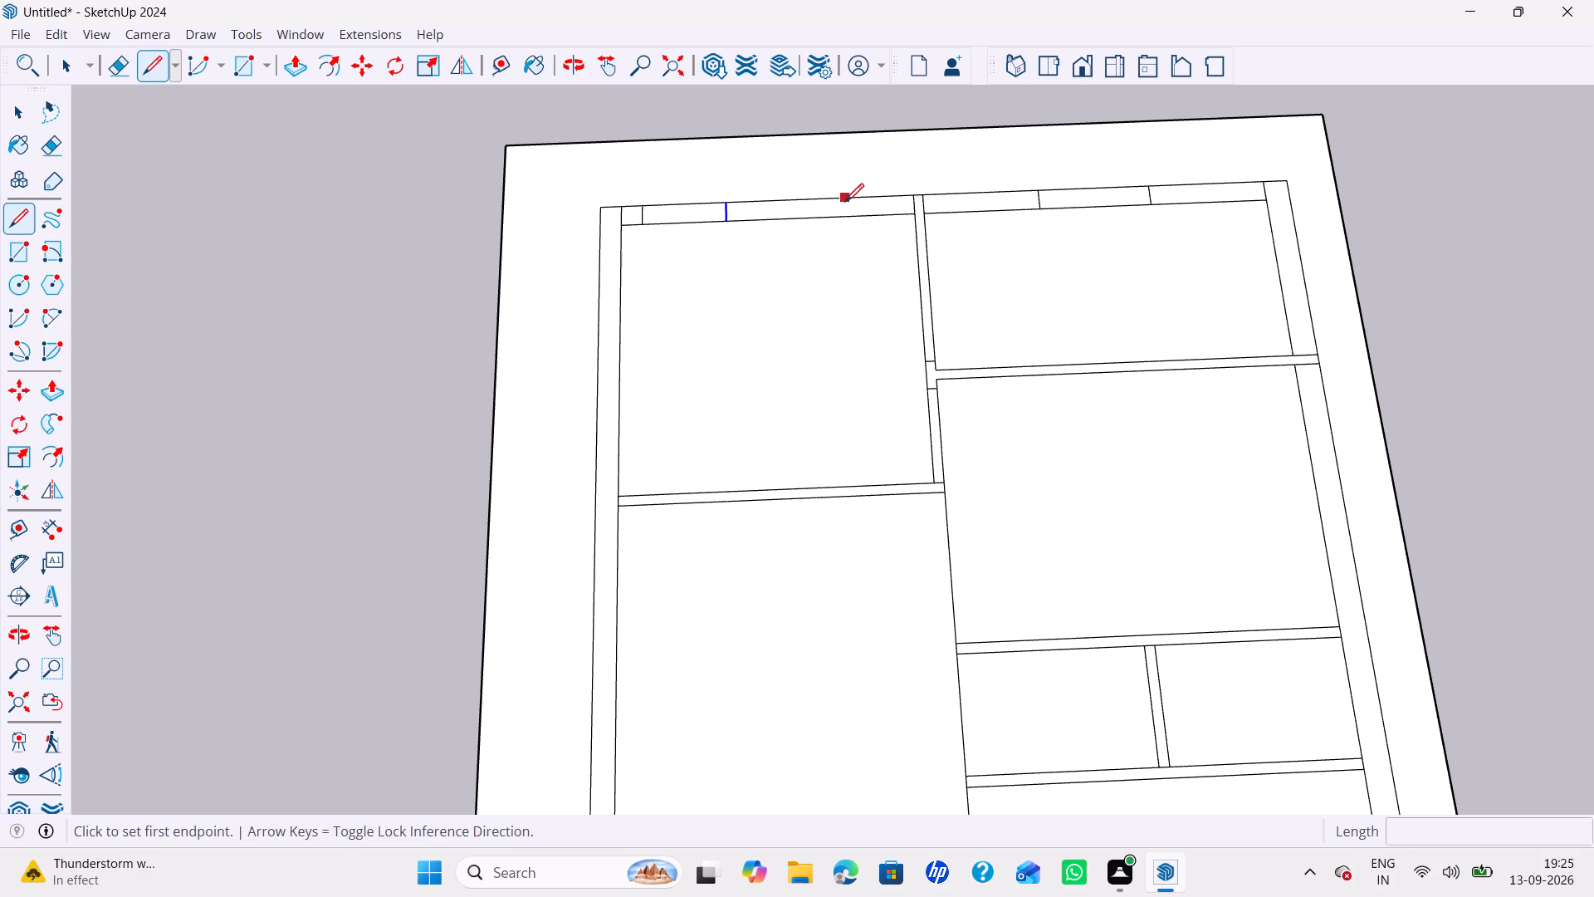
left_click(820, 202)
left_click(824, 217)
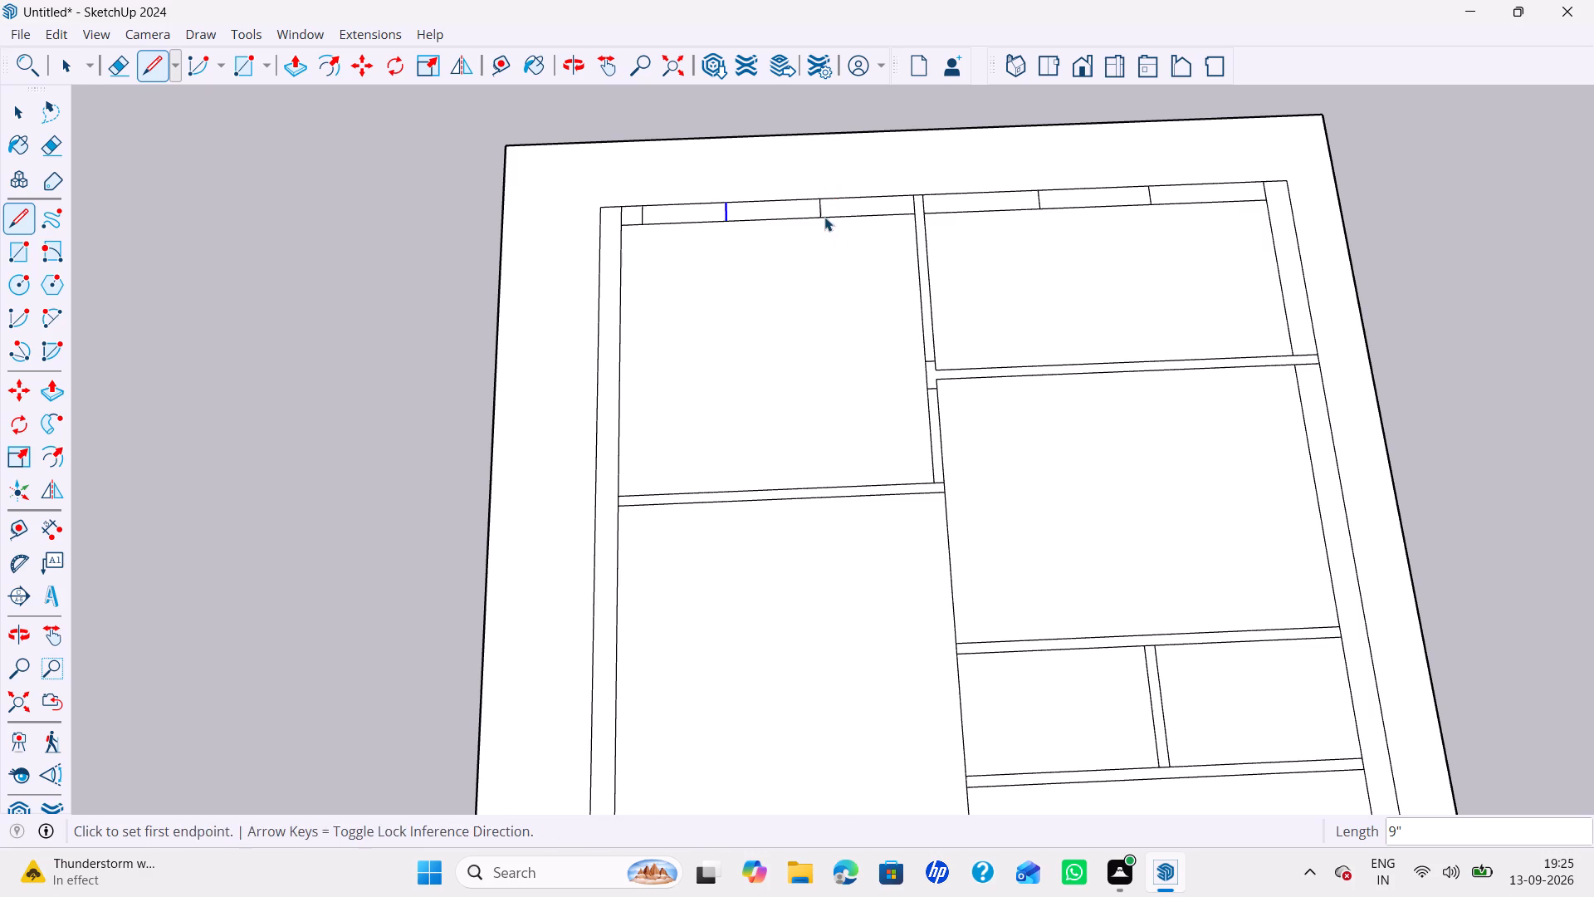
key("space")
Move the new midpoint line 2' towards the inner wall and copy it 4' back to mark a 4' opening.
left_click(821, 214)
key("m")
left_click(823, 217)
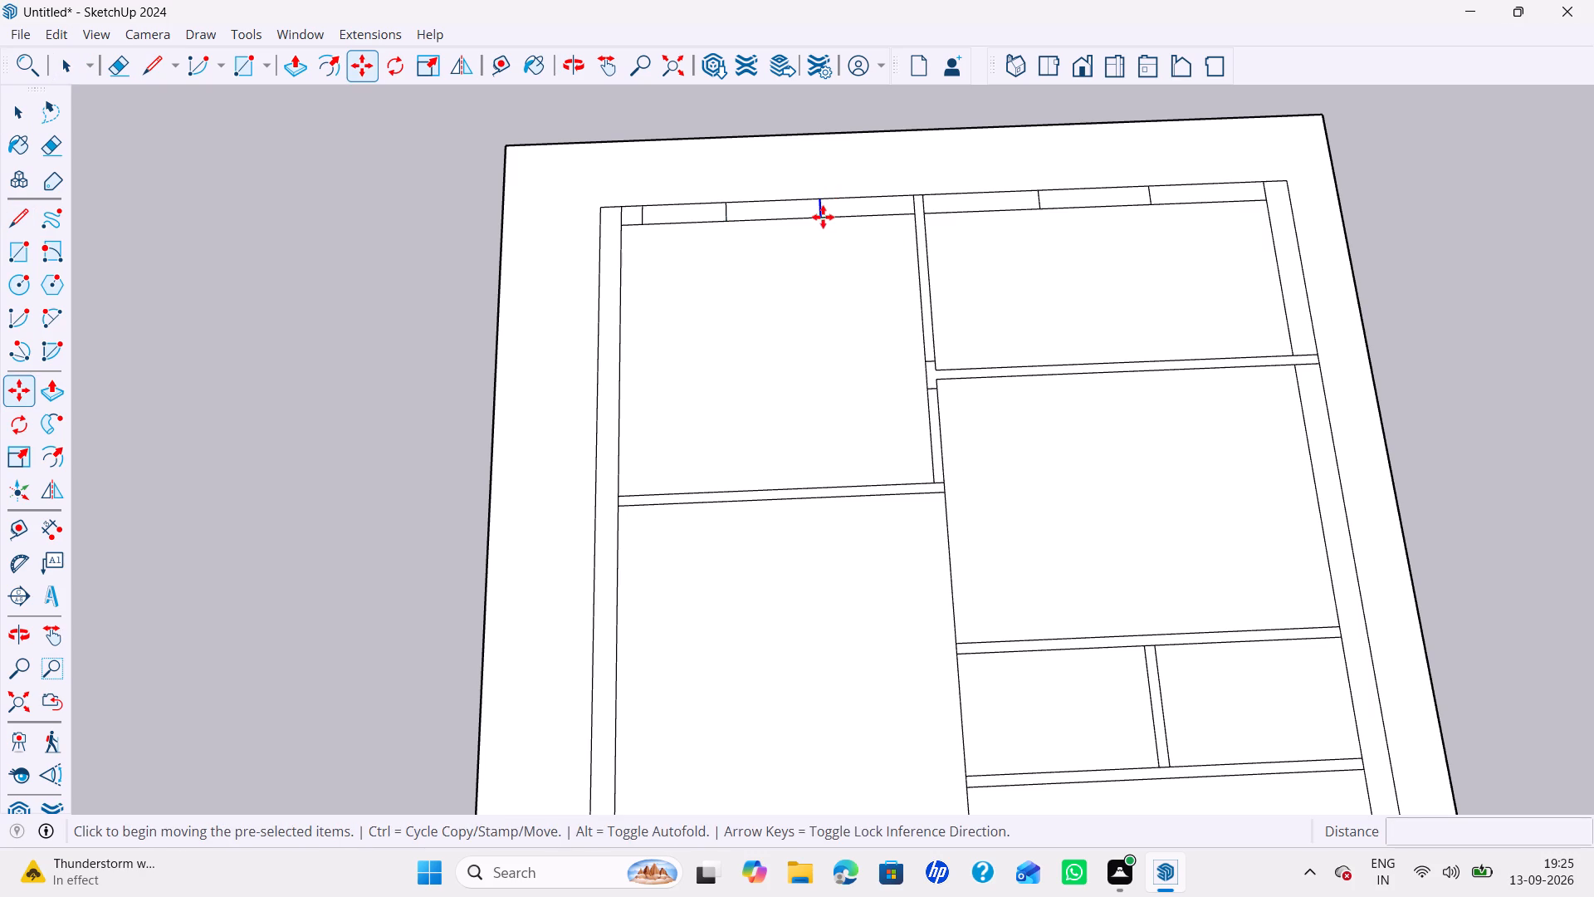
type("2'")
key("Return")
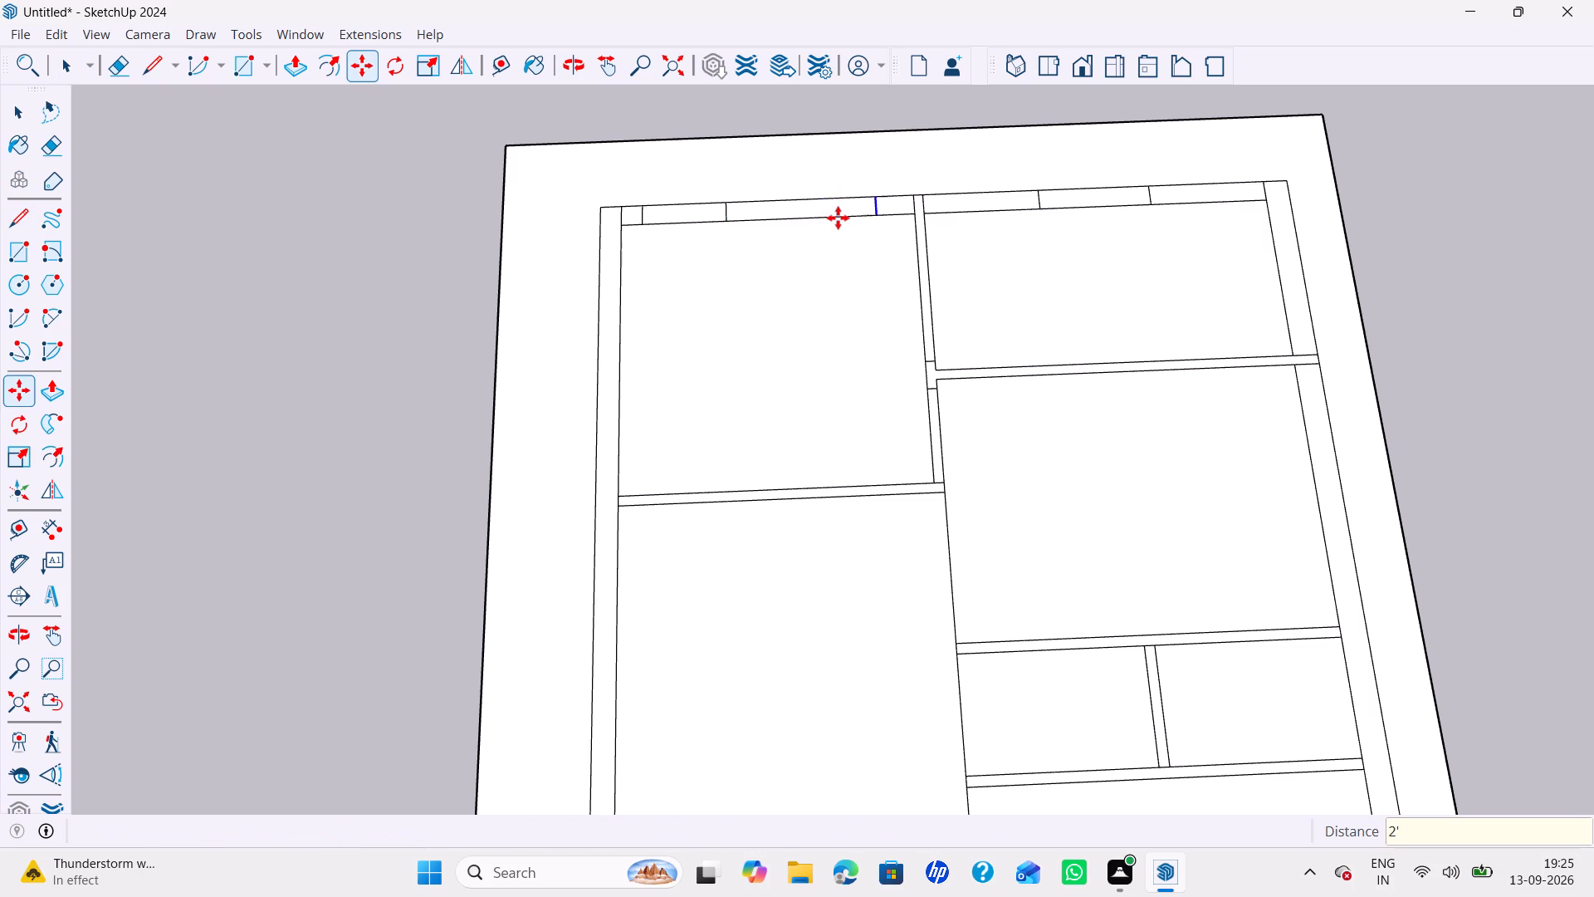
left_click(872, 218)
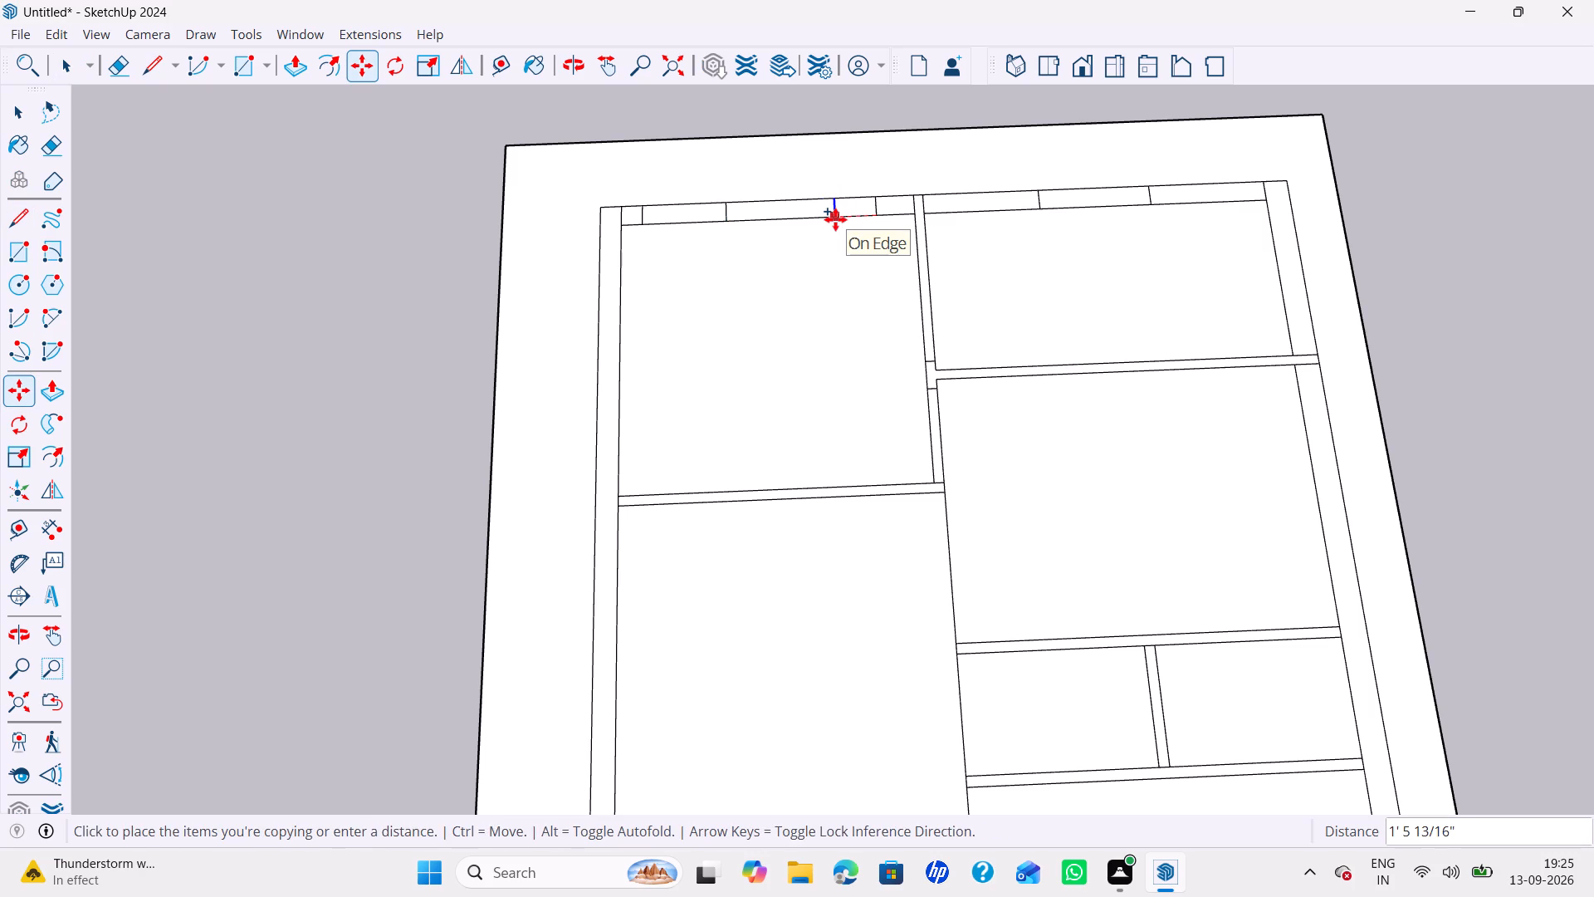
type("4'")
key("Return")
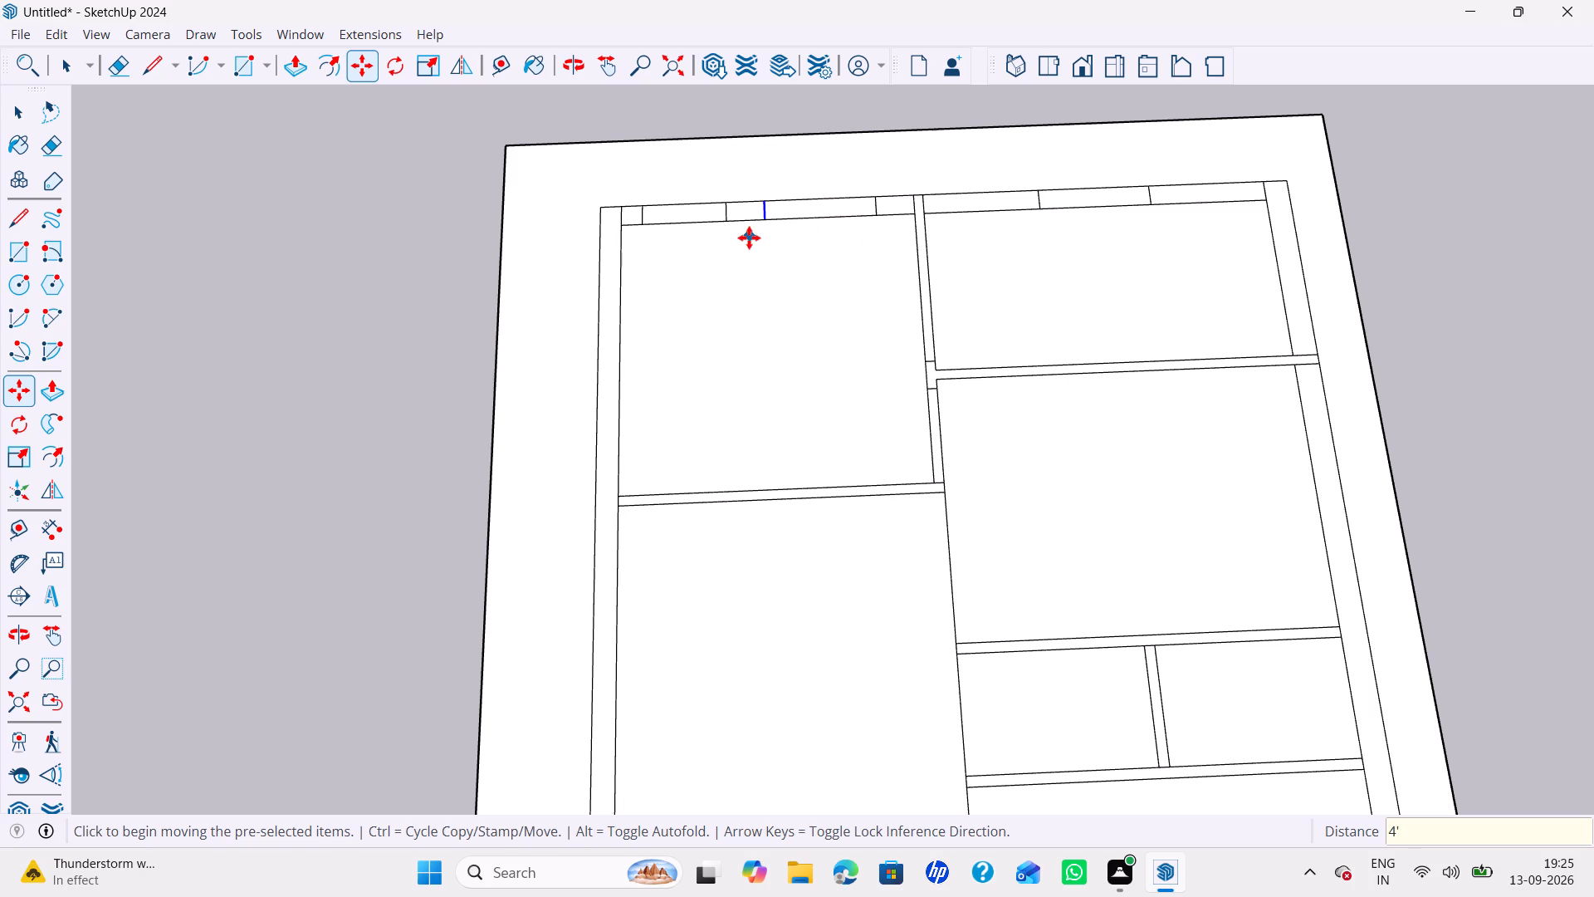
key("space")
Erase the 9" helper line across the far outer wall at the larger far room's corner.
scroll(655, 262, "down", 1)
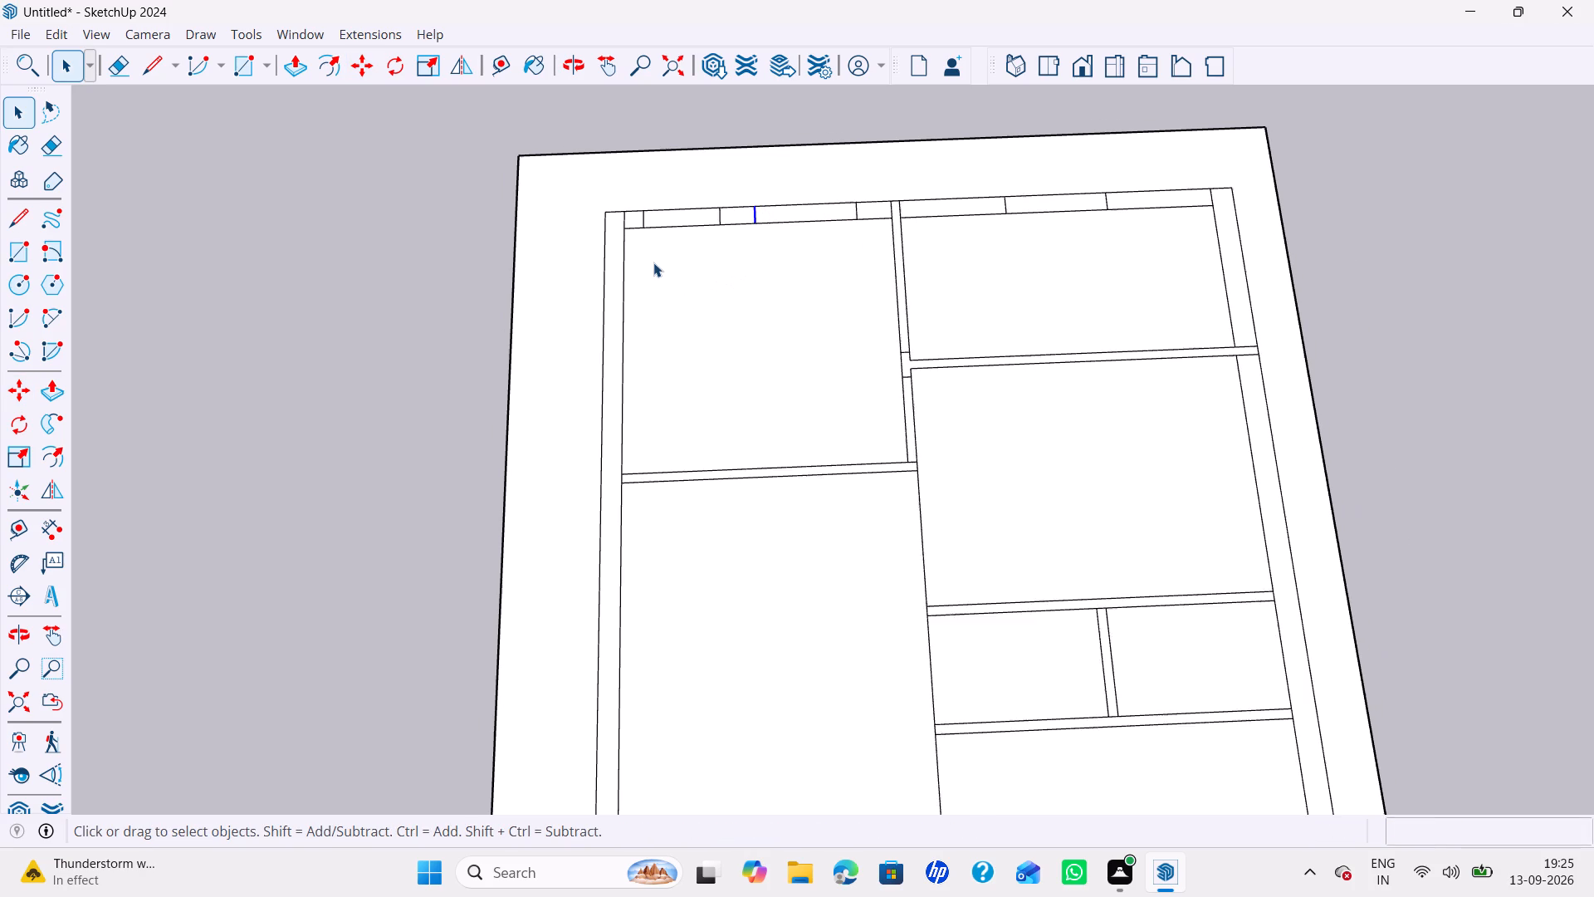
scroll(653, 262, "down", 1)
key("e")
scroll(653, 233, "up", 3)
left_click_drag(626, 223, 619, 226)
key("space")
scroll(658, 324, "down", 2)
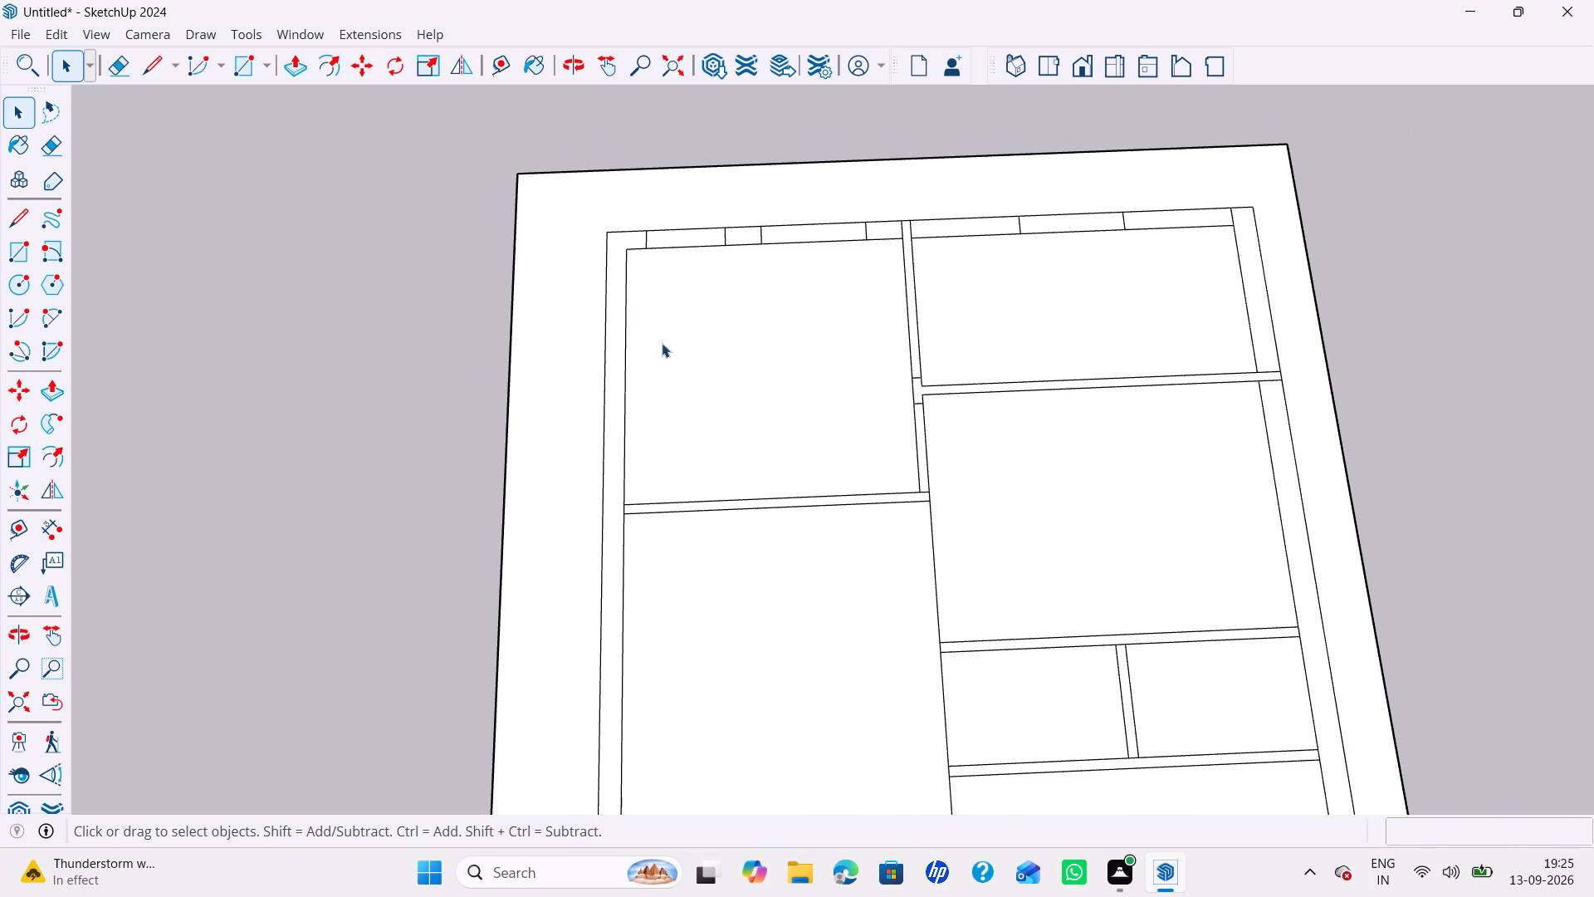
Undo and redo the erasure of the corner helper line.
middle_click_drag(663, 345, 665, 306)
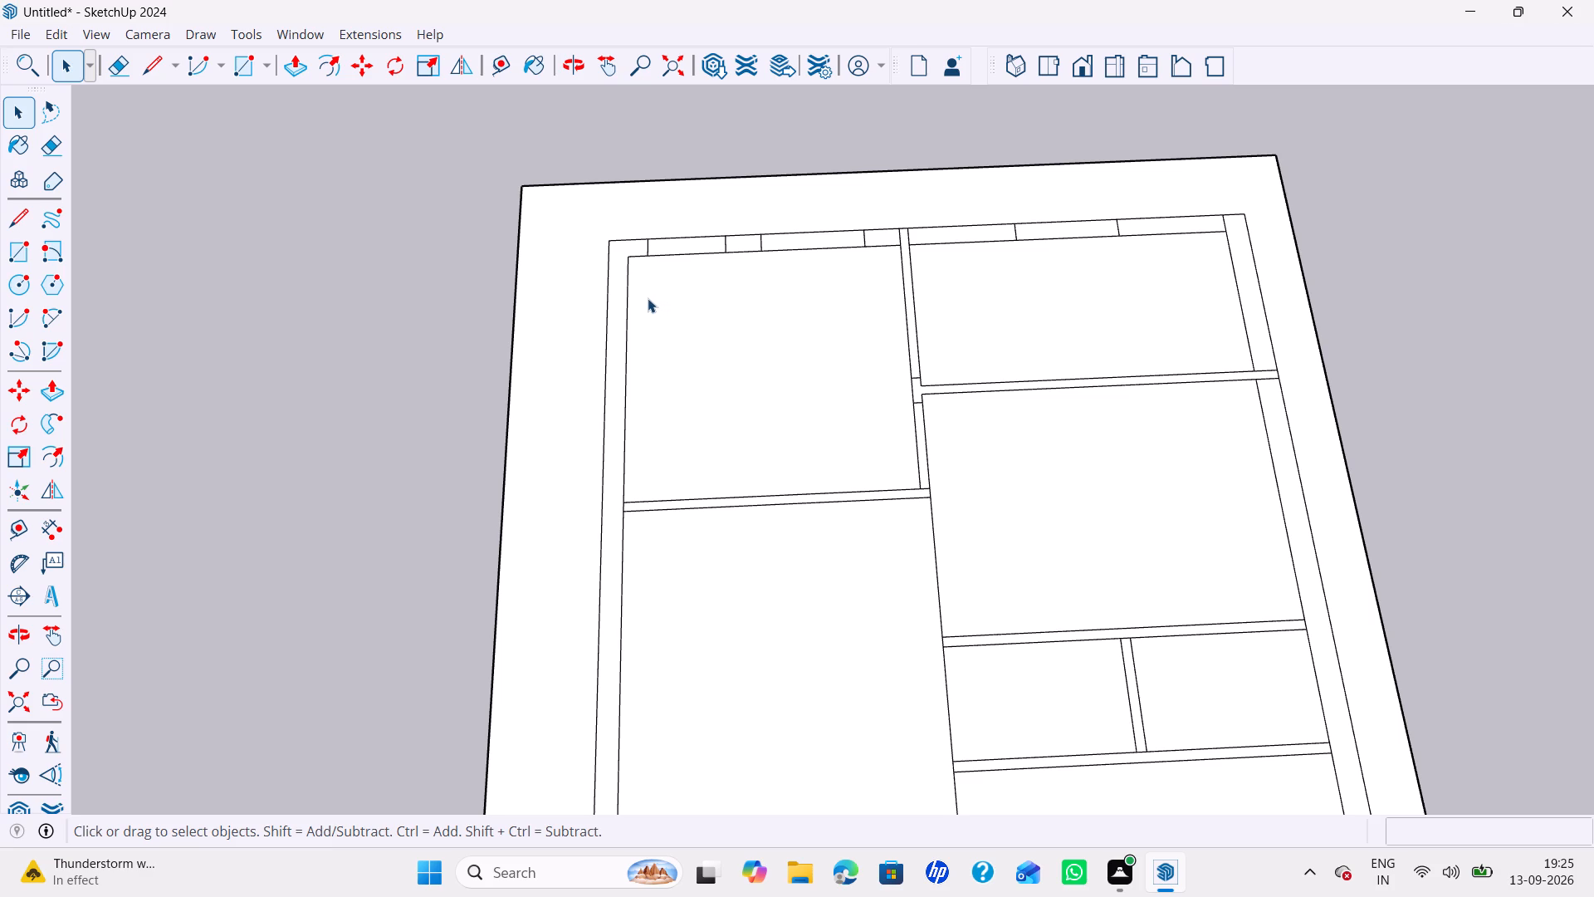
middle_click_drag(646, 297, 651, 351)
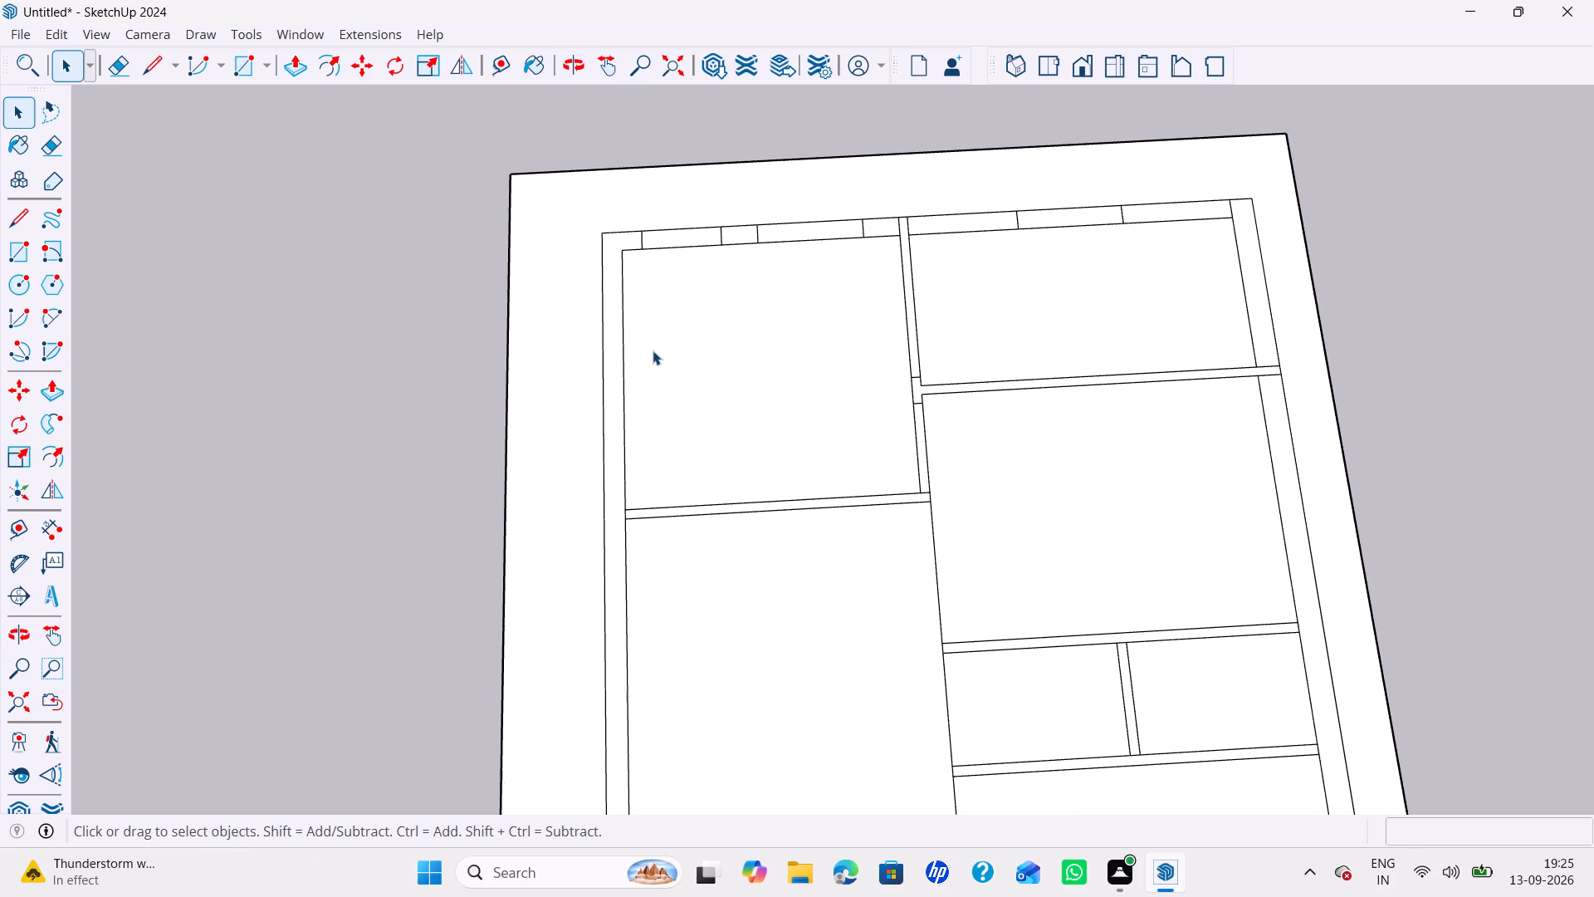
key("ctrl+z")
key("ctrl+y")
Extend both edges of the larger far room's near inner wall across the side outer wall with 9" lines.
key("l")
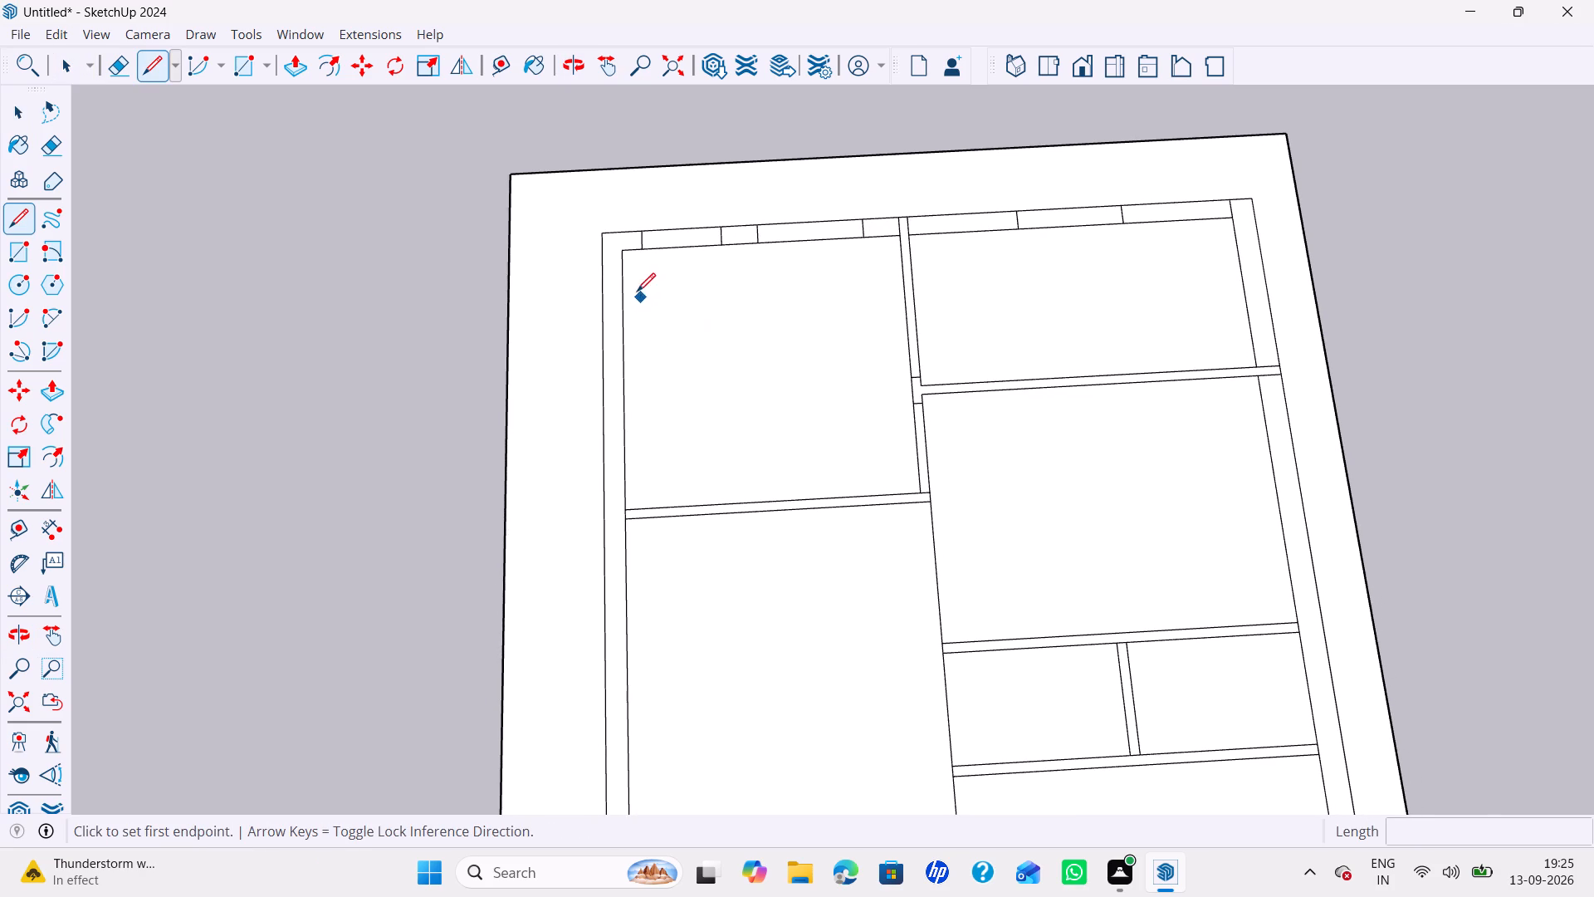
scroll(626, 281, "up", 1)
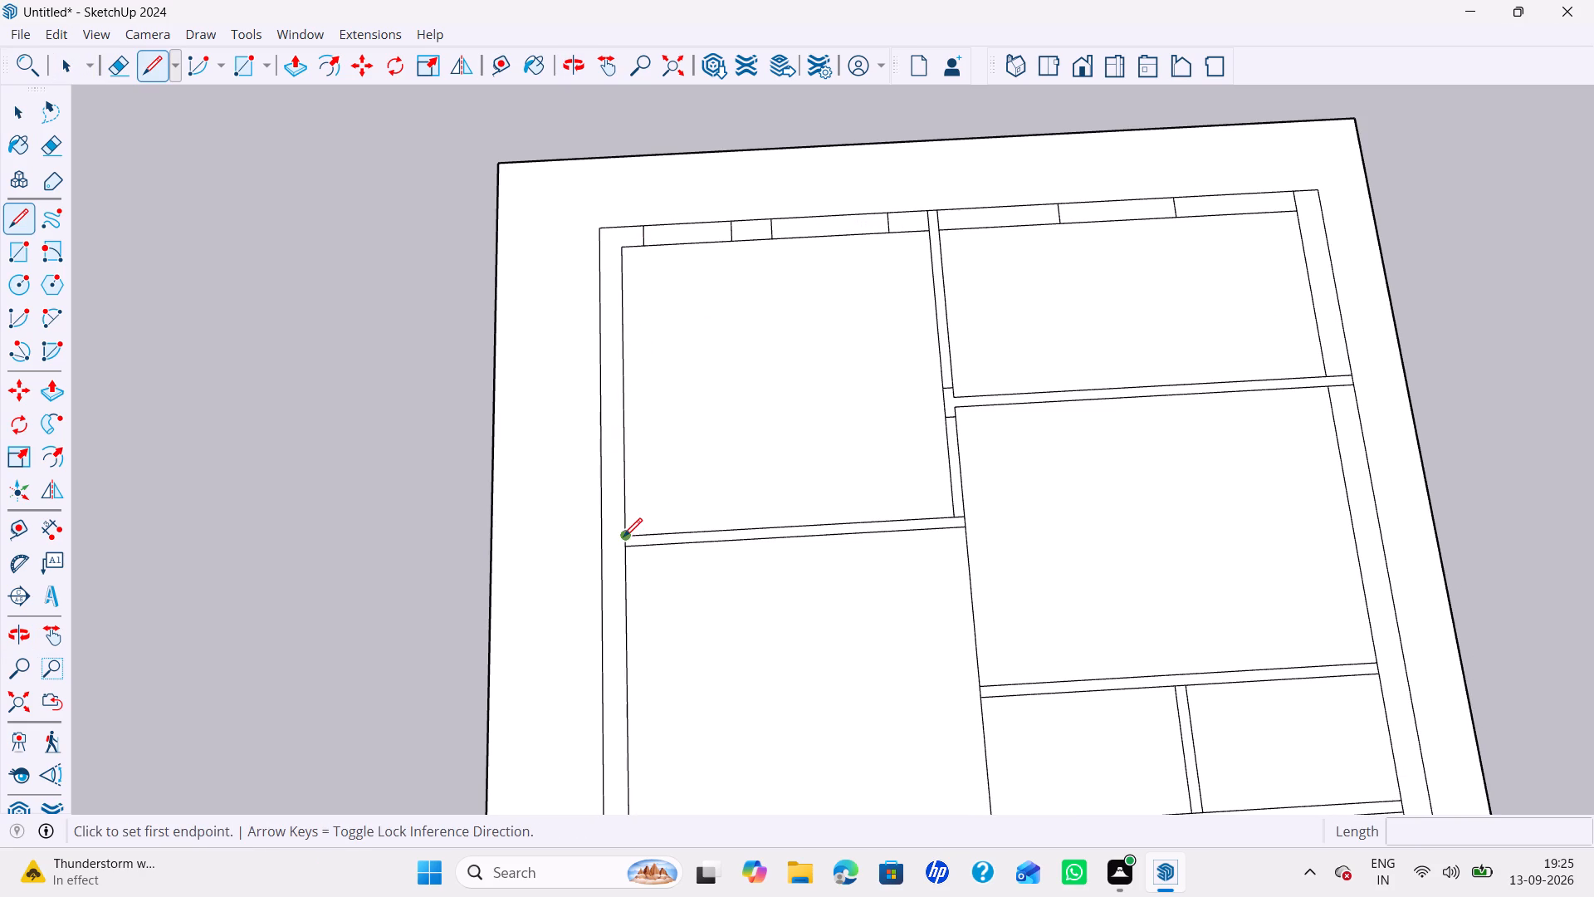
left_click(624, 537)
scroll(609, 531, "up", 1)
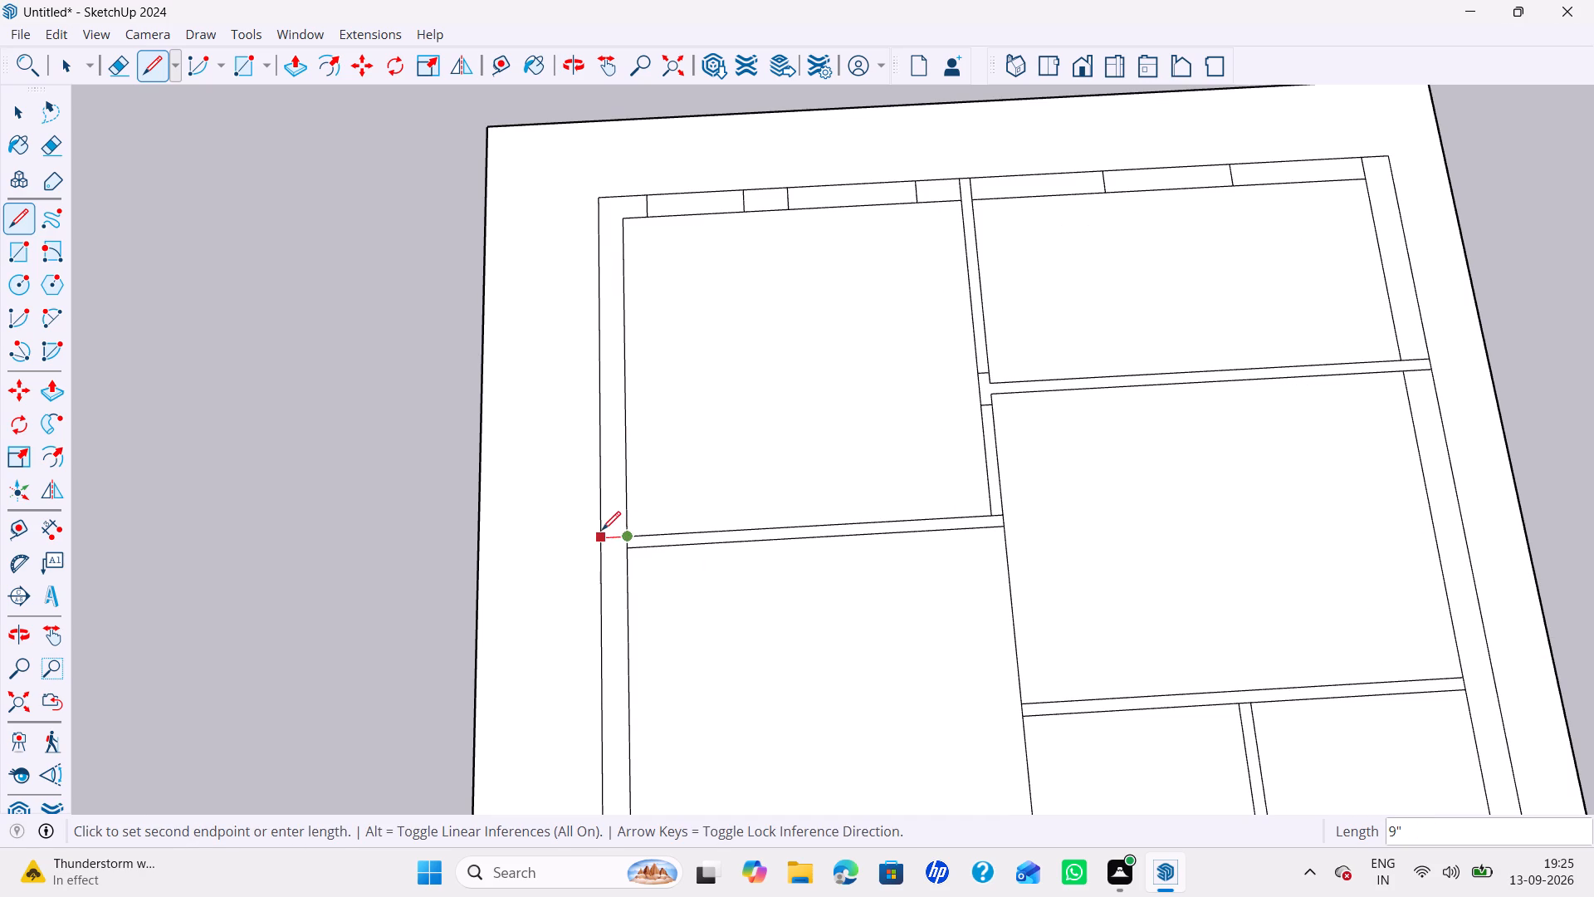
left_click(602, 530)
left_click(630, 549)
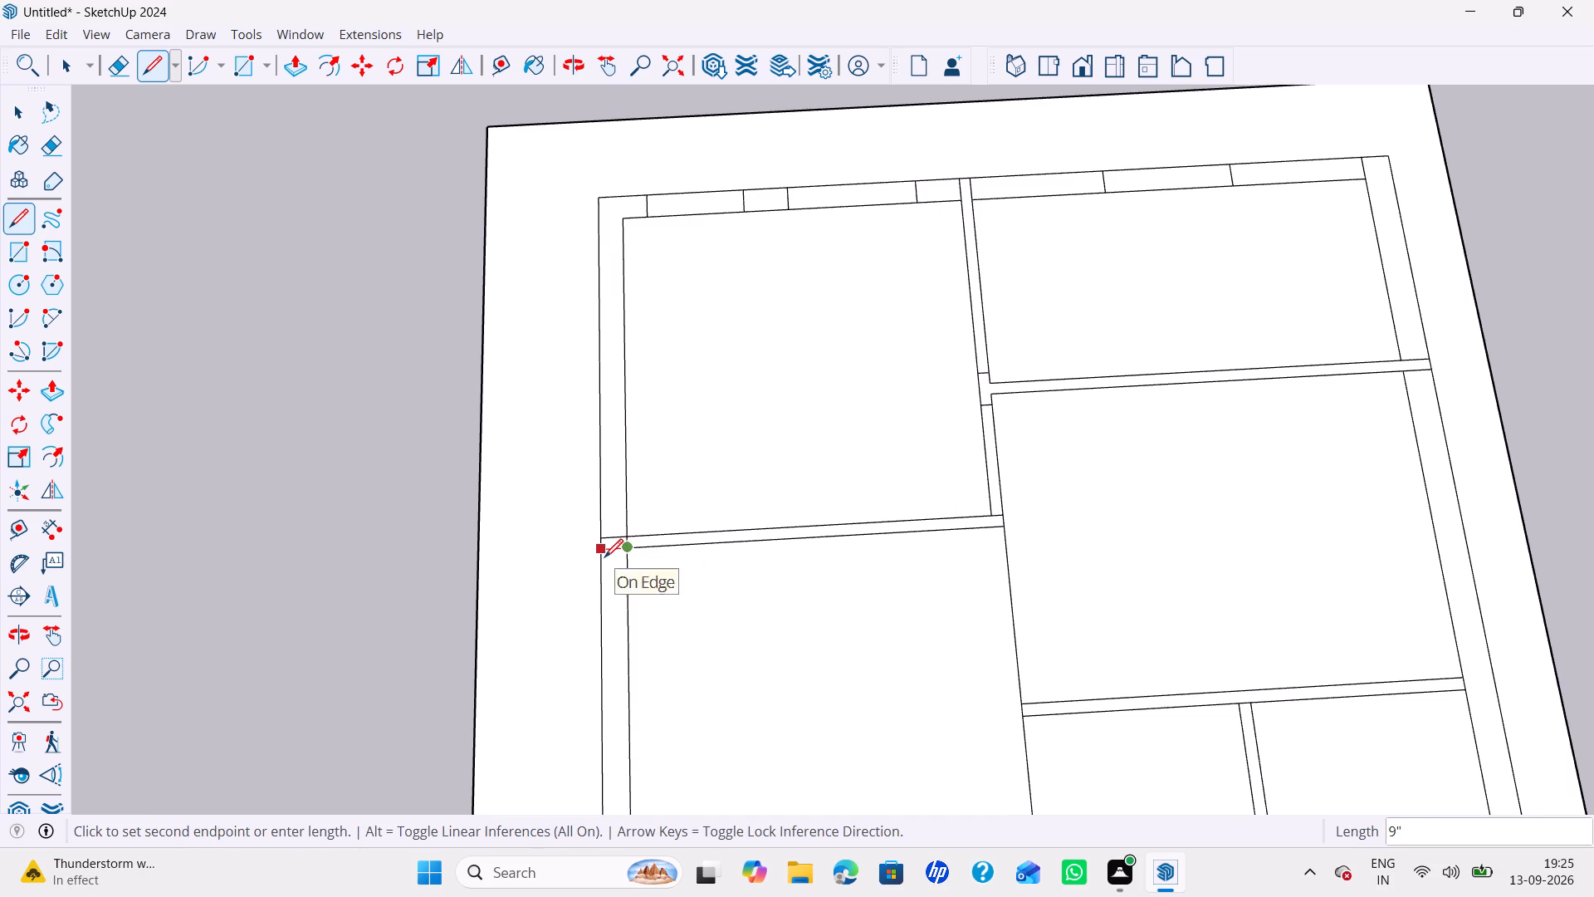
left_click(604, 557)
Erase the short inner-edge segment of the side outer wall between the two extended lines, opening the wall junction.
key("e")
scroll(613, 548, "up", 2)
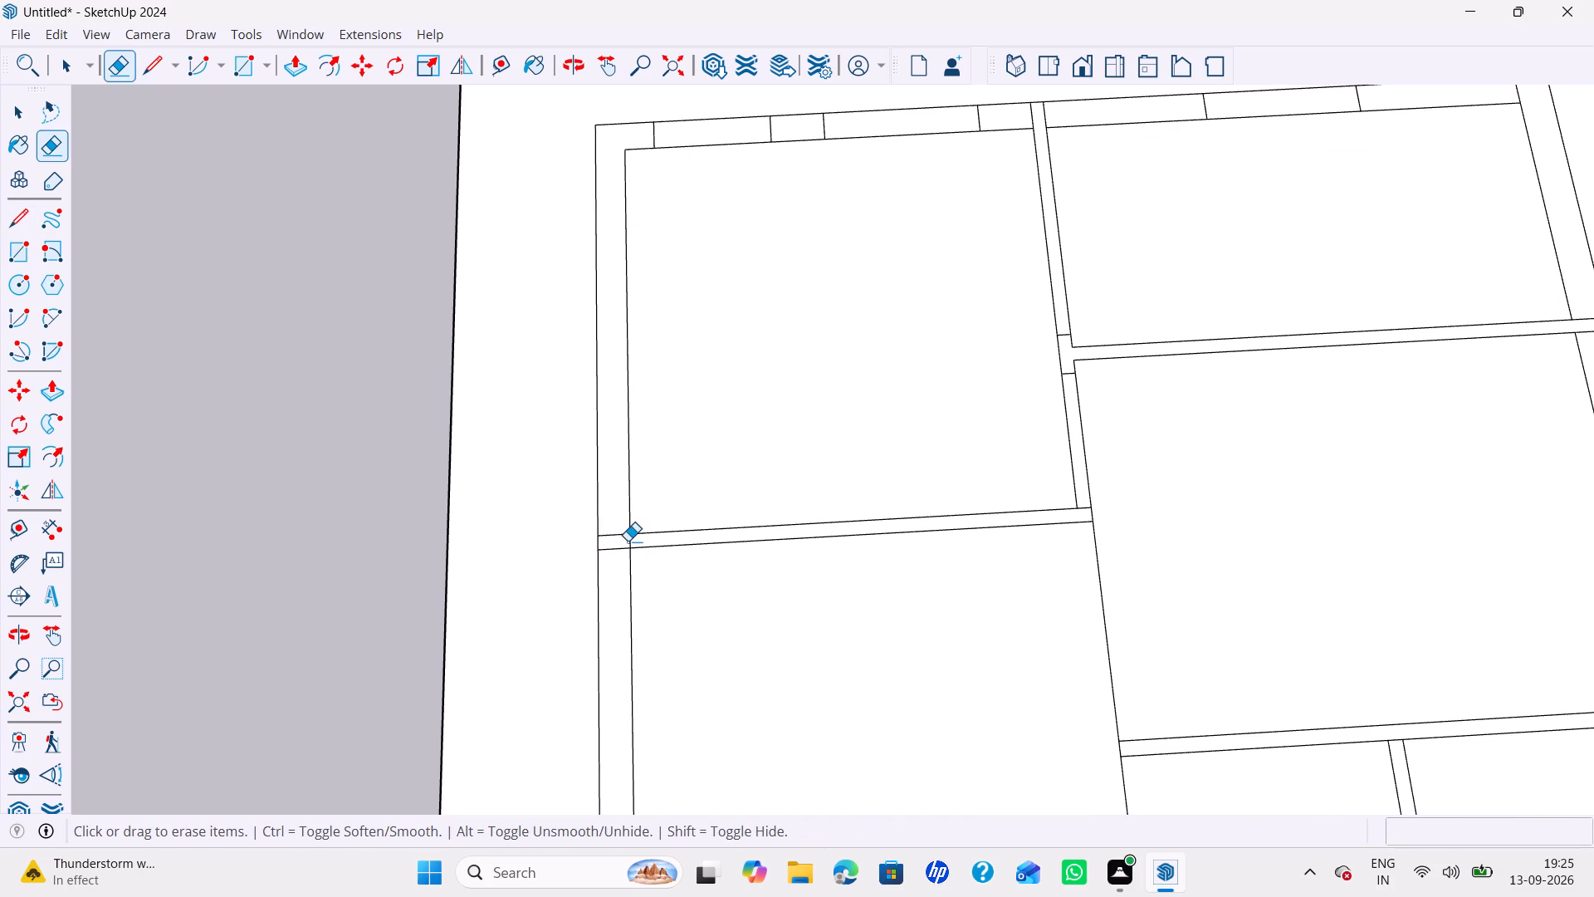
left_click(628, 541)
scroll(611, 483, "down", 2)
key("space")
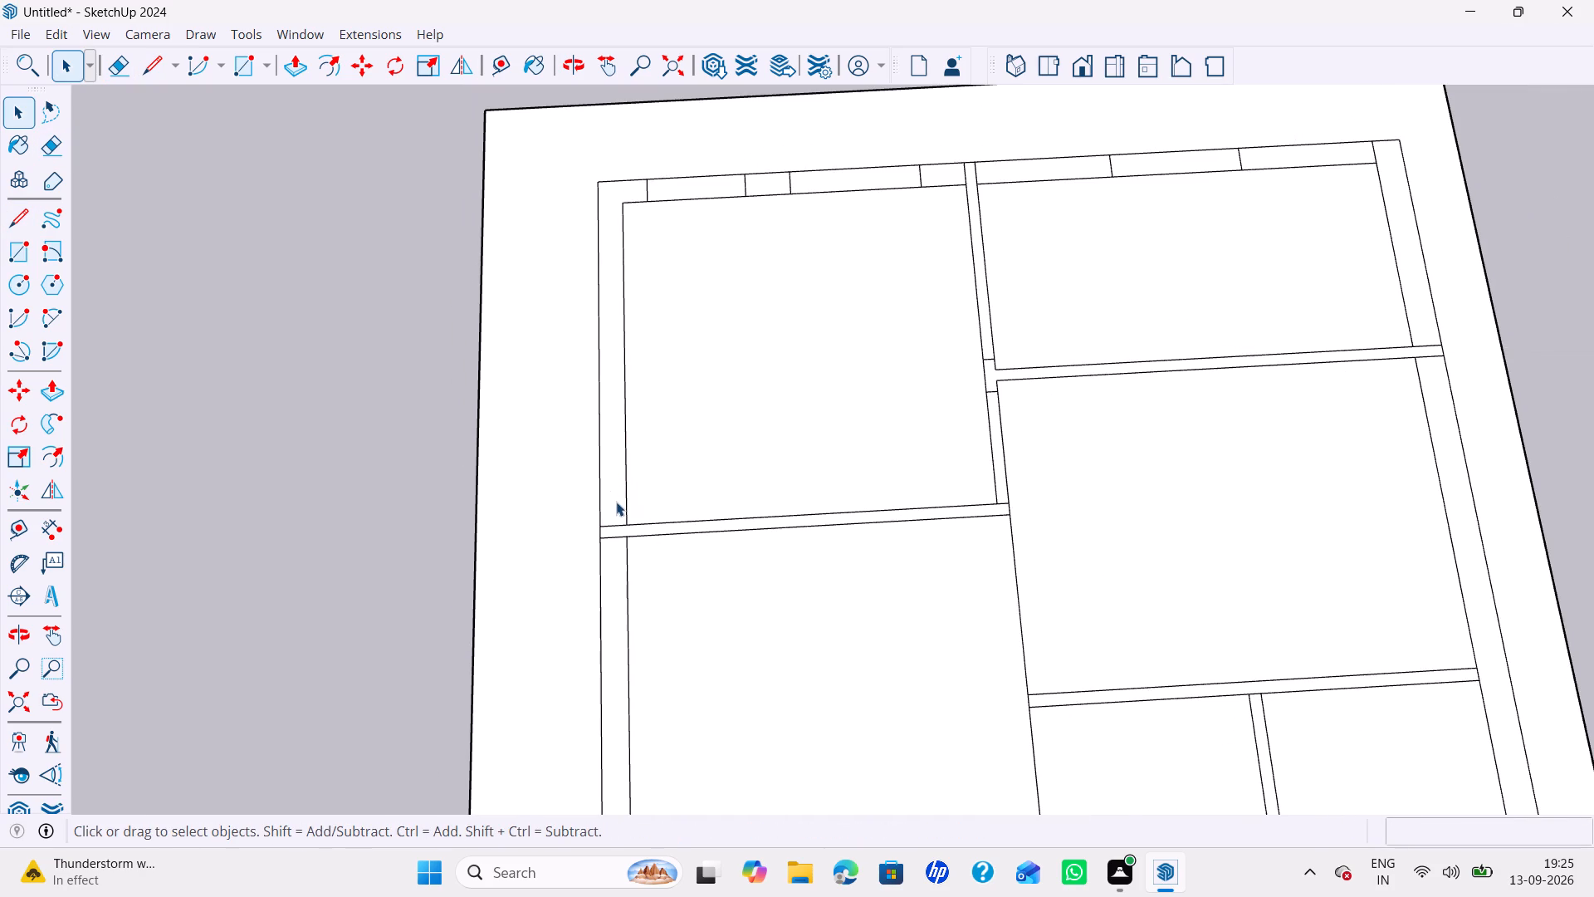
Draw a line across the side outer wall at the larger far room's far corner.
key("l")
left_click(629, 207)
left_click(603, 208)
key("space")
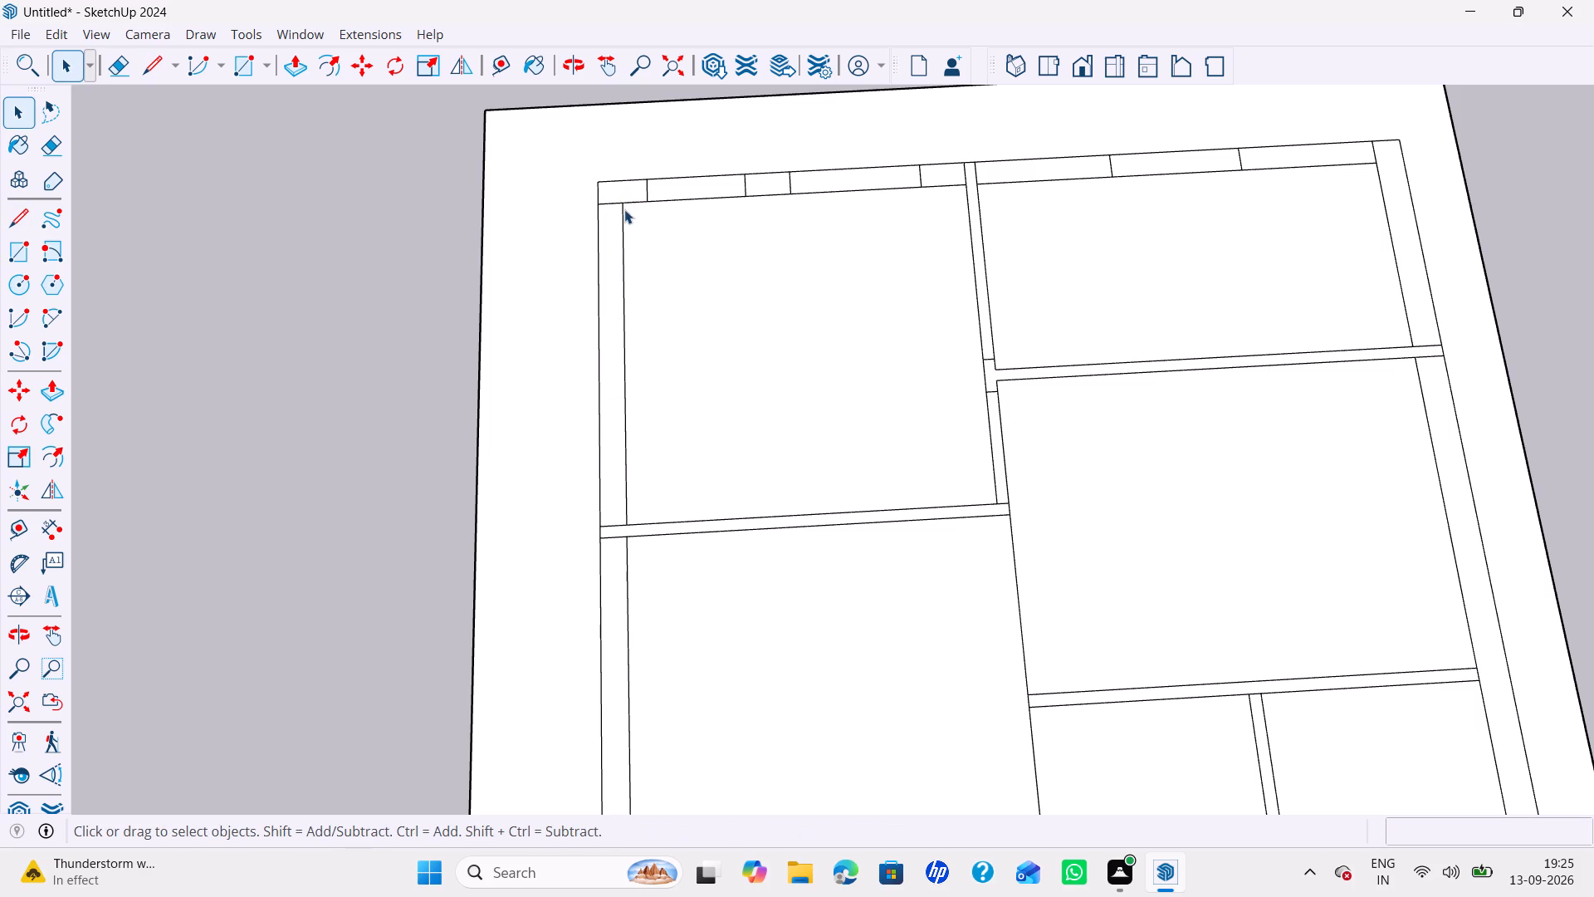
Copy the corner line along the side outer wall by 1' twice in succession, and erase the first copy.
left_click(614, 208)
left_click(614, 205)
key("m")
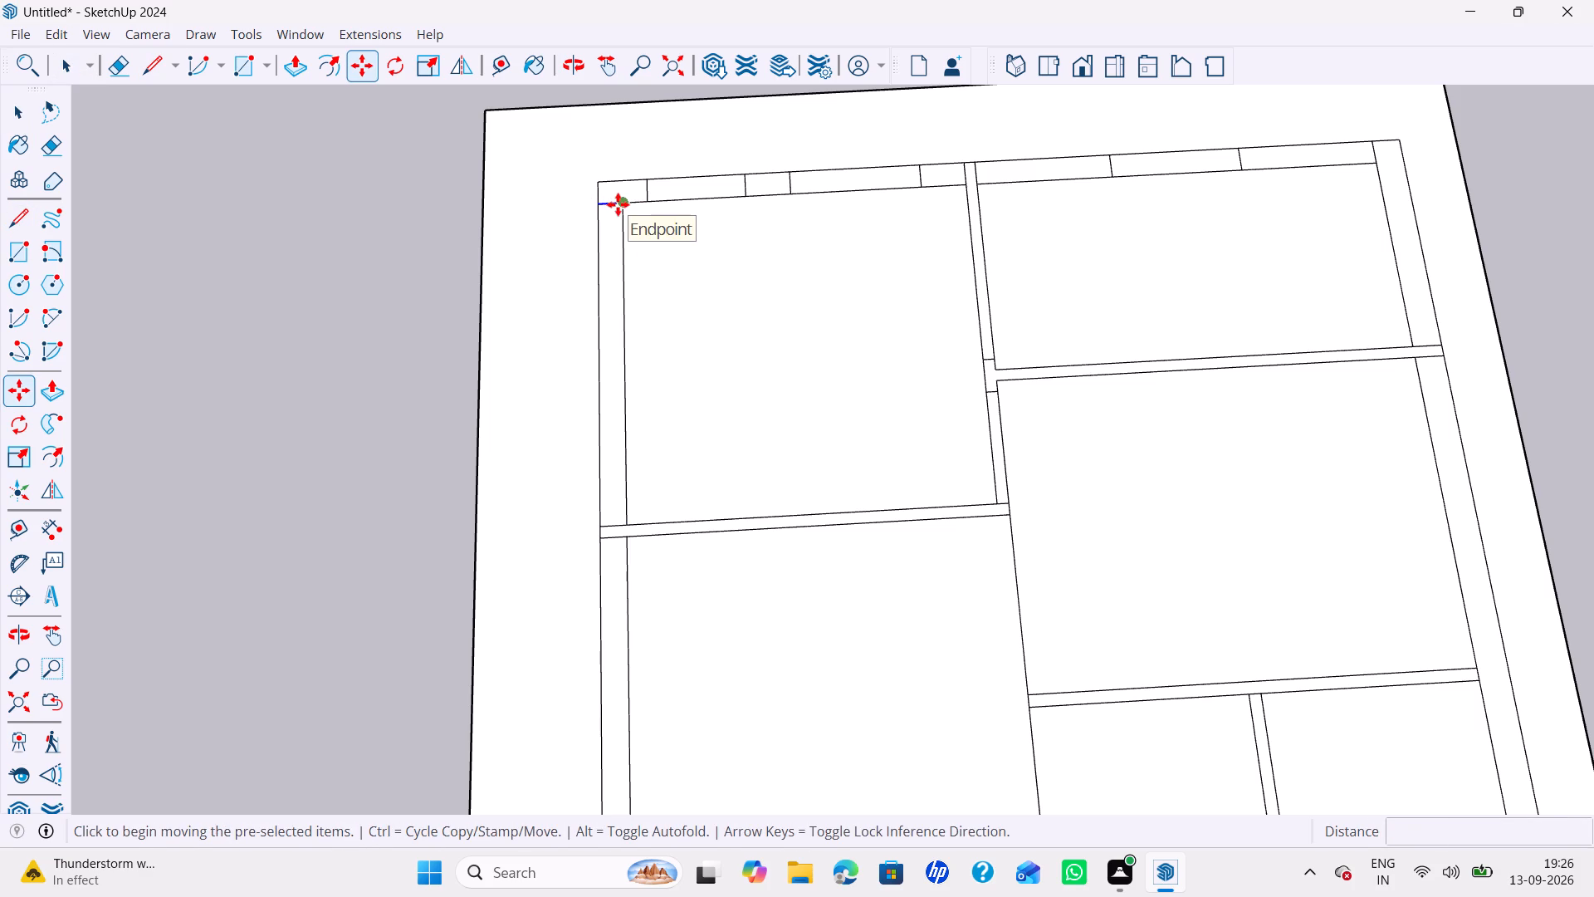
left_click(621, 204)
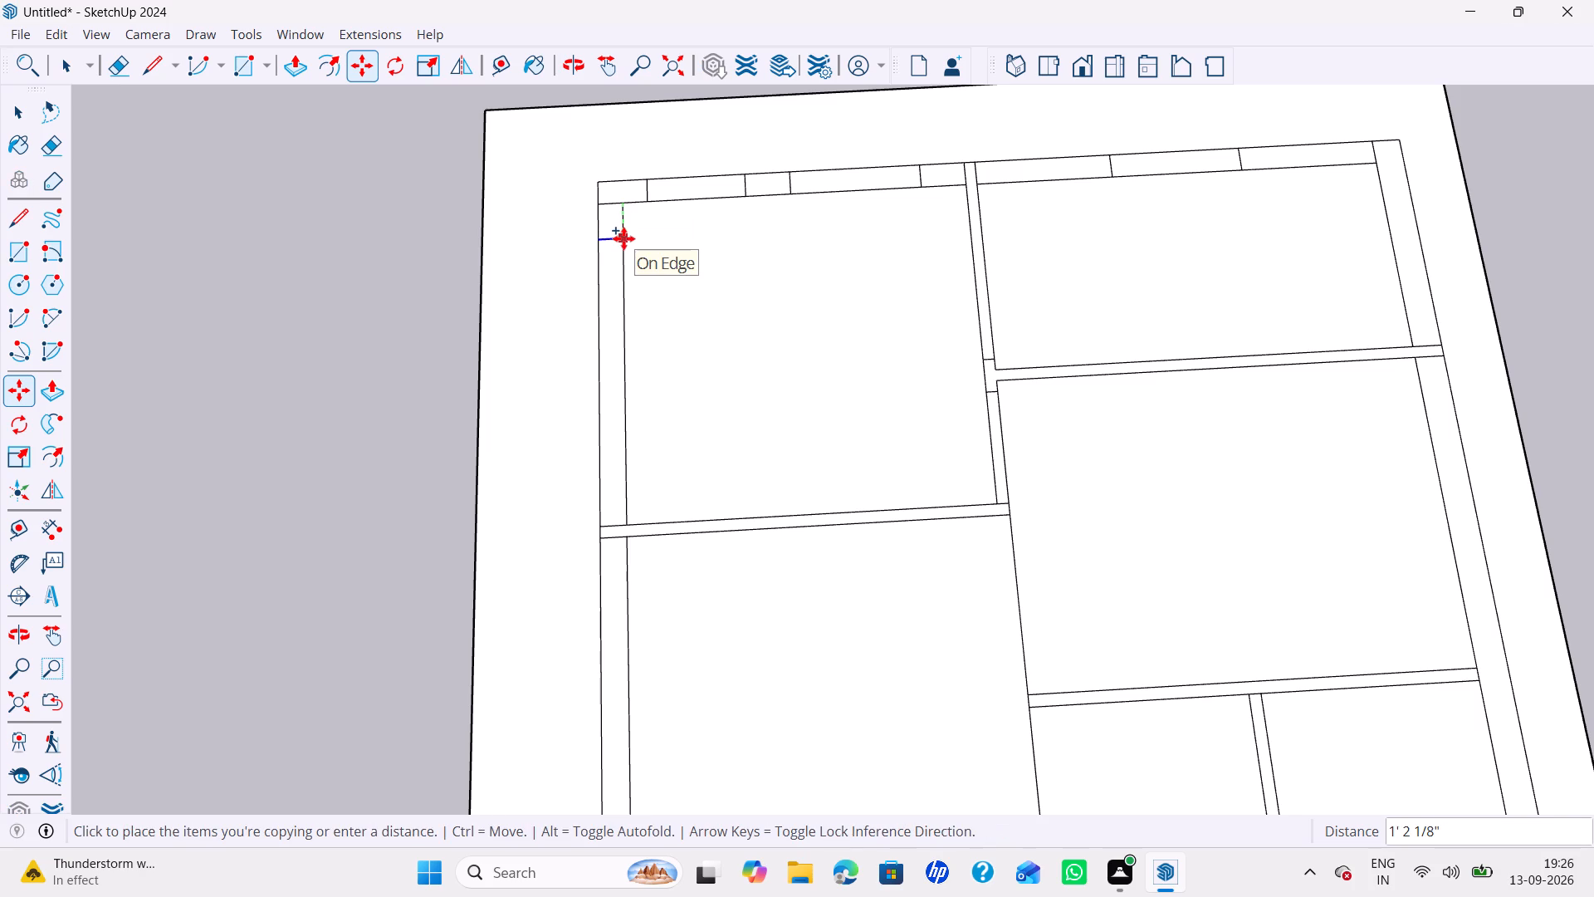
type("1'")
key("Return")
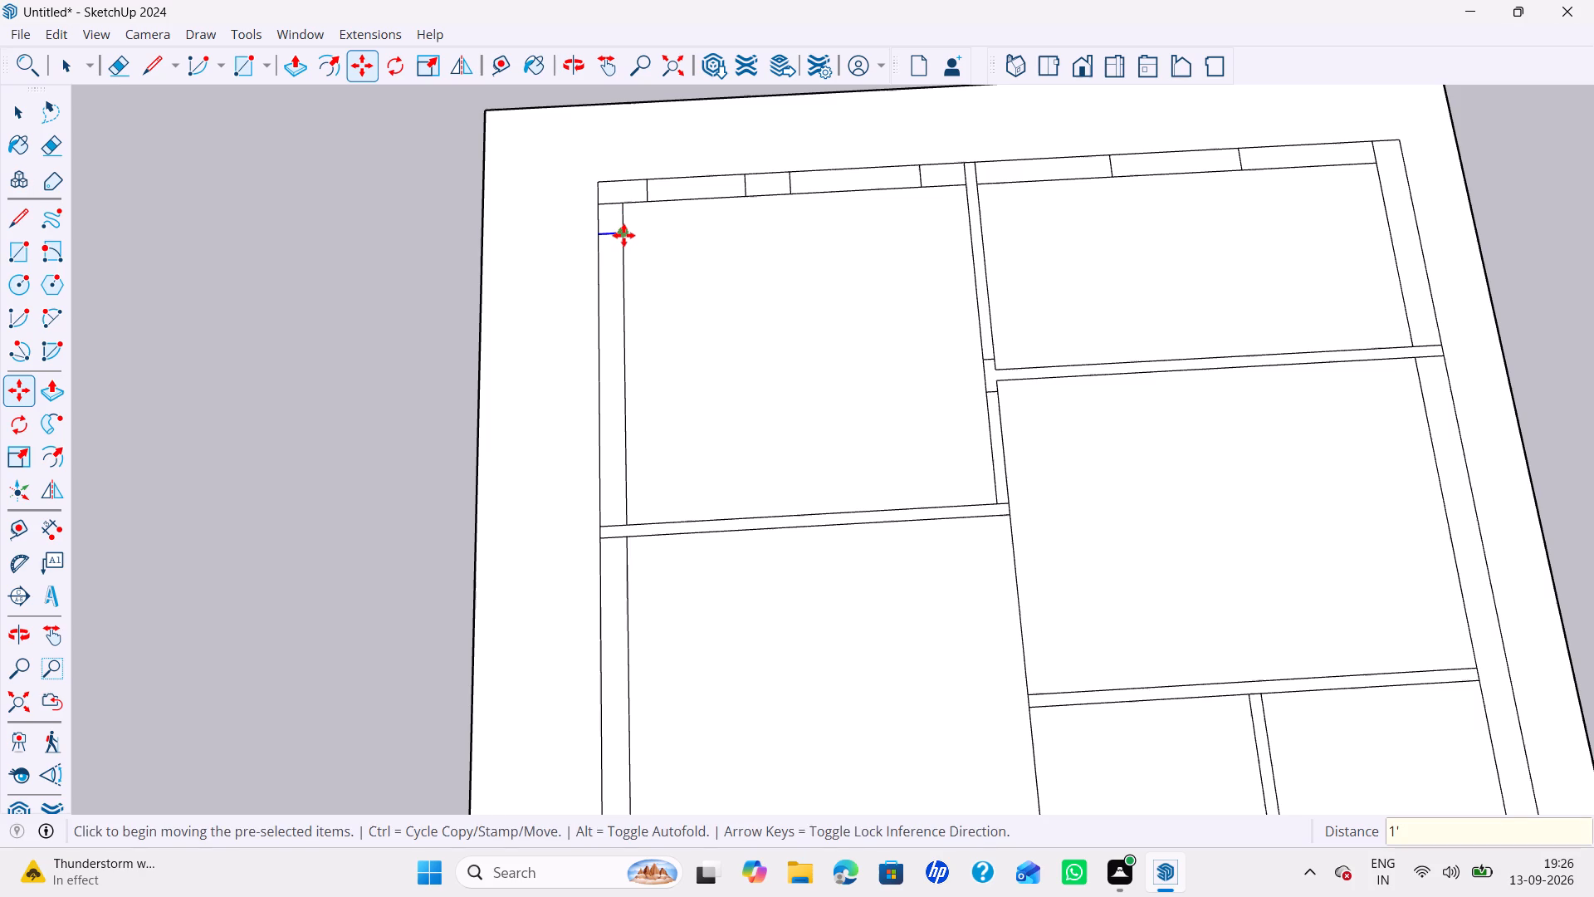
left_click(623, 235, "ctrl")
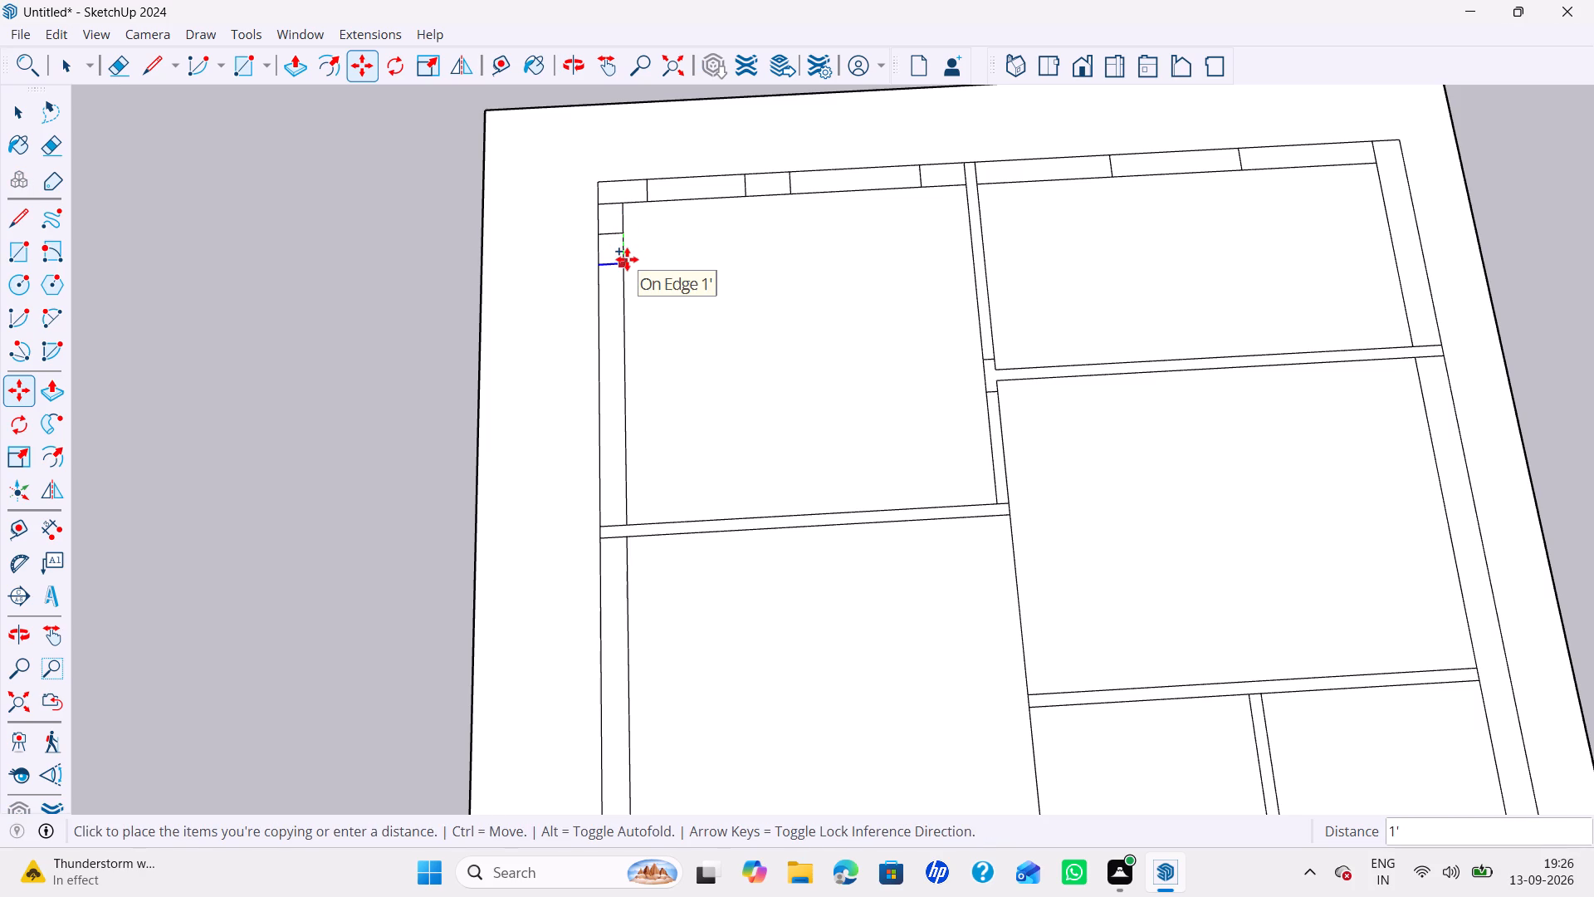
key("1")
key("apostrophe")
key("Return")
key("e")
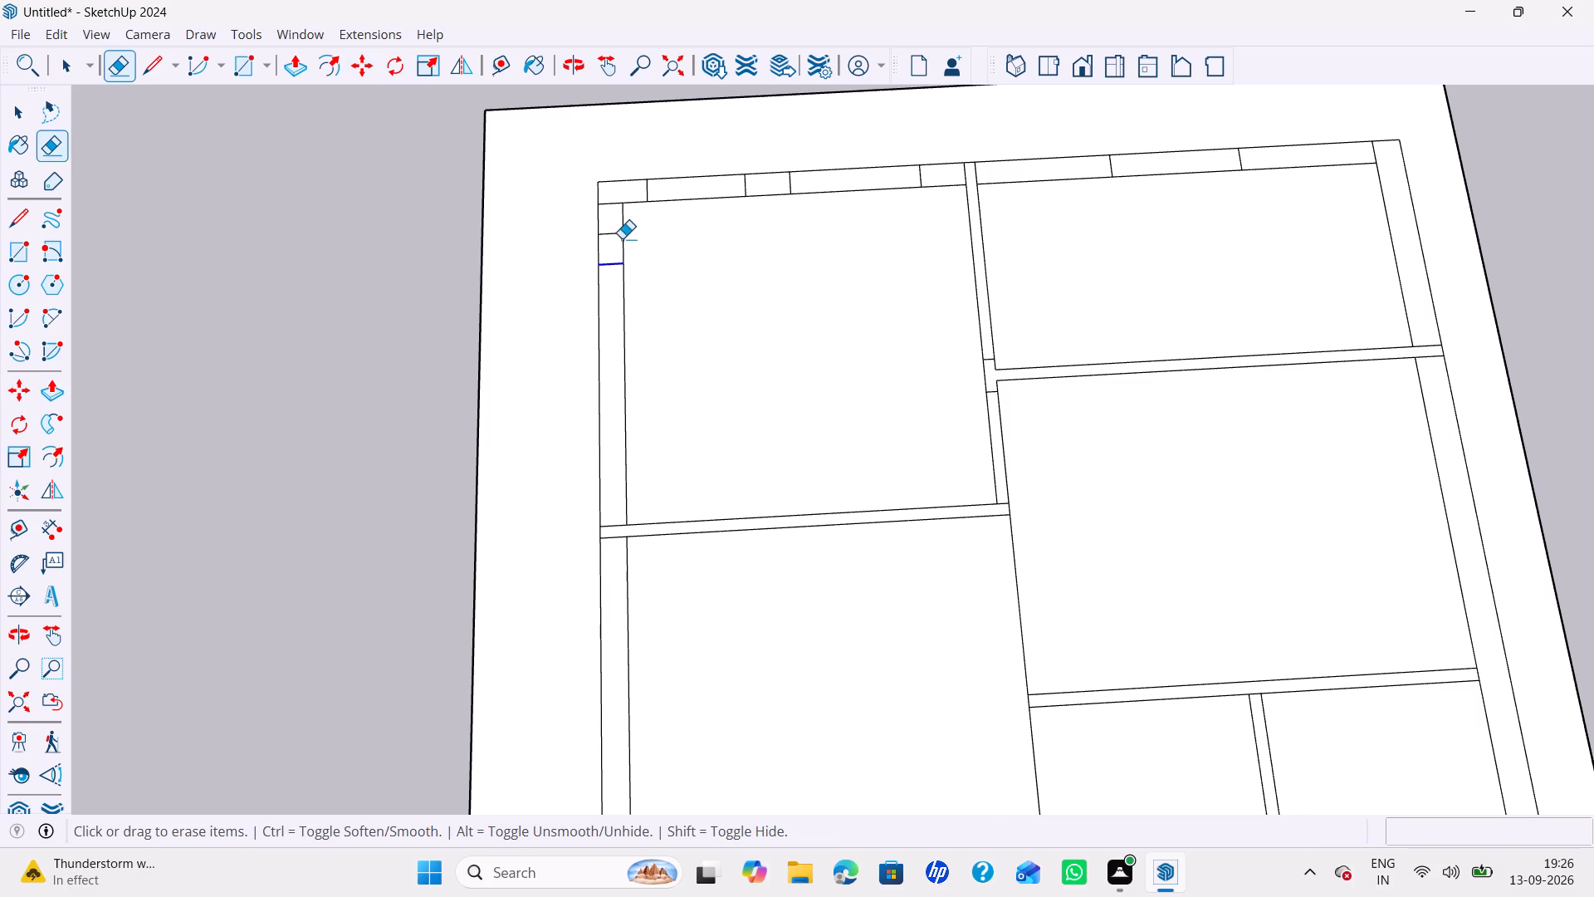
left_click(614, 229)
key("space")
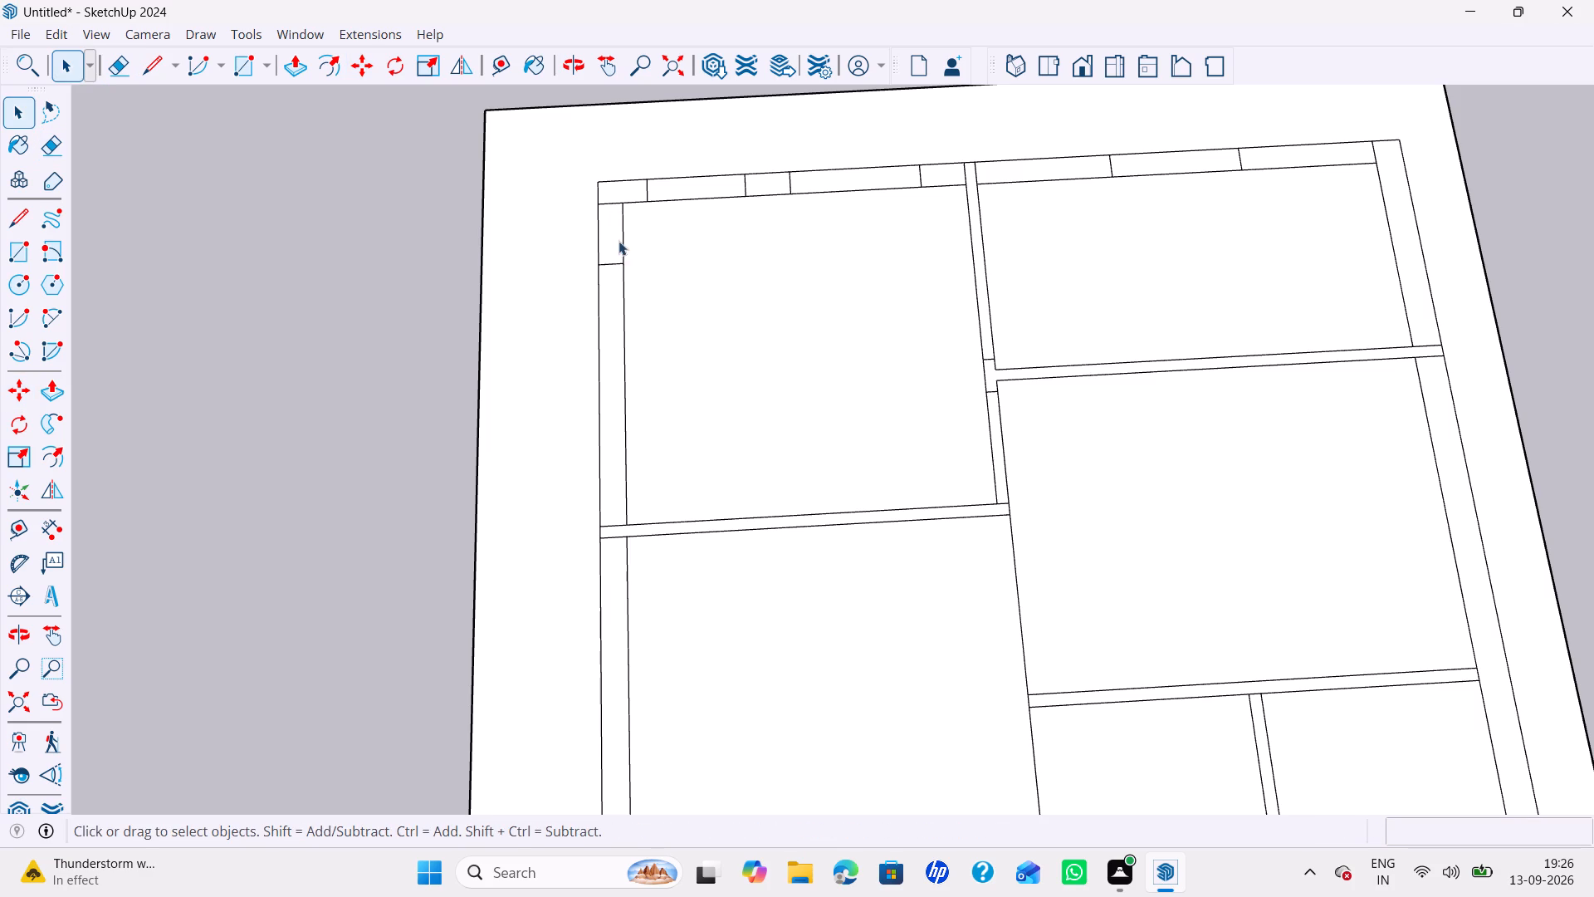
Copy the remaining mark 3' further along the side outer wall to mark the other end of the opening.
left_click(618, 267)
key("m")
key("space")
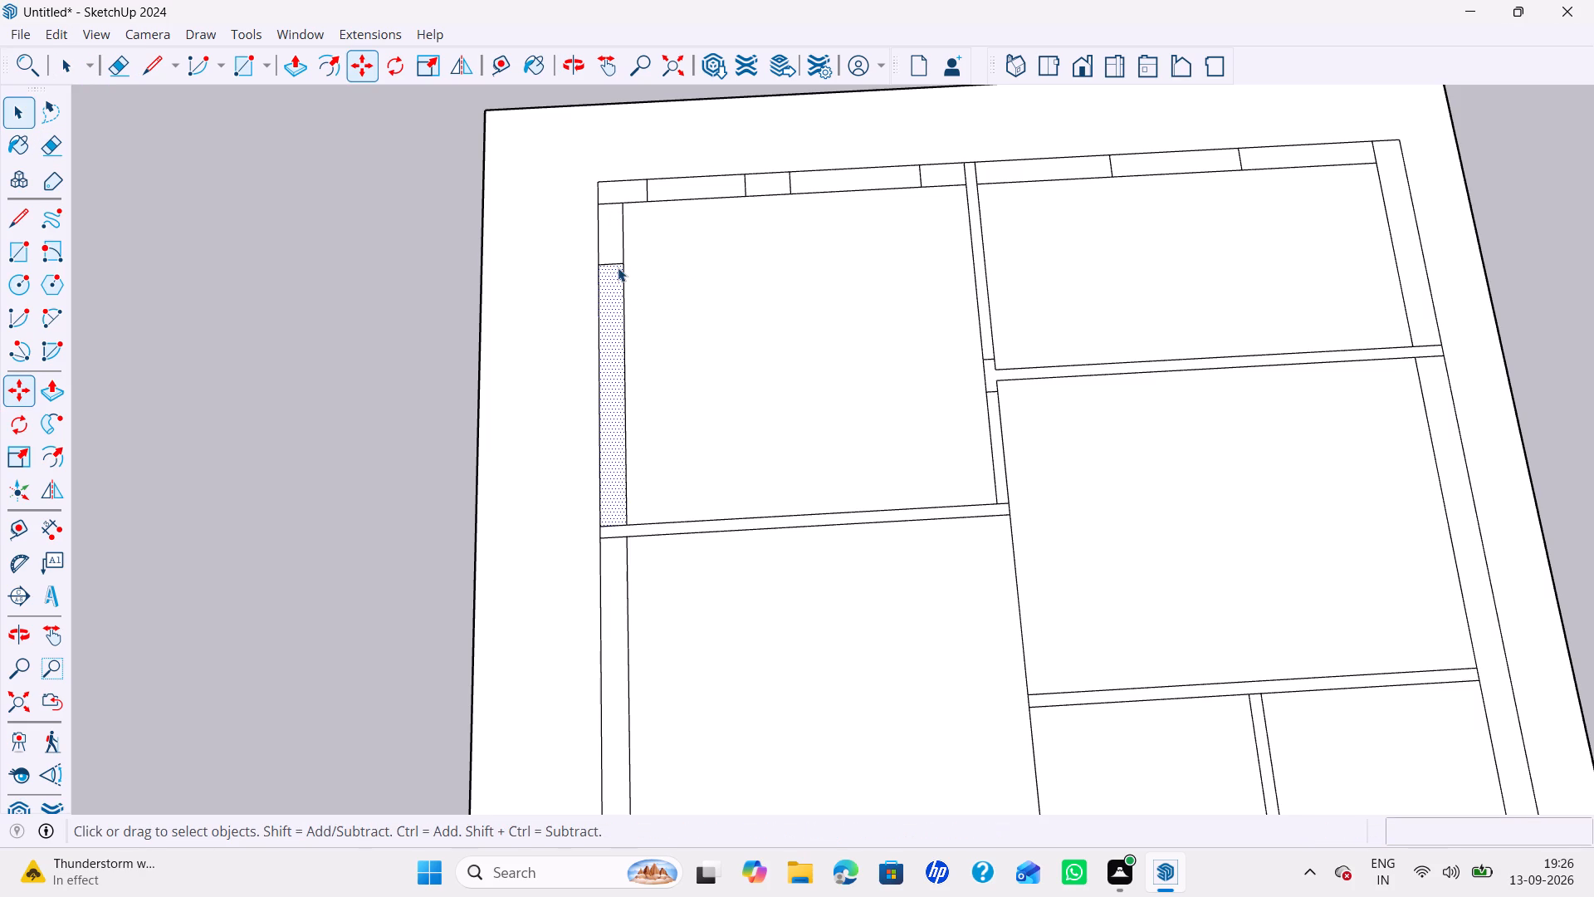
left_click(618, 264)
key("m")
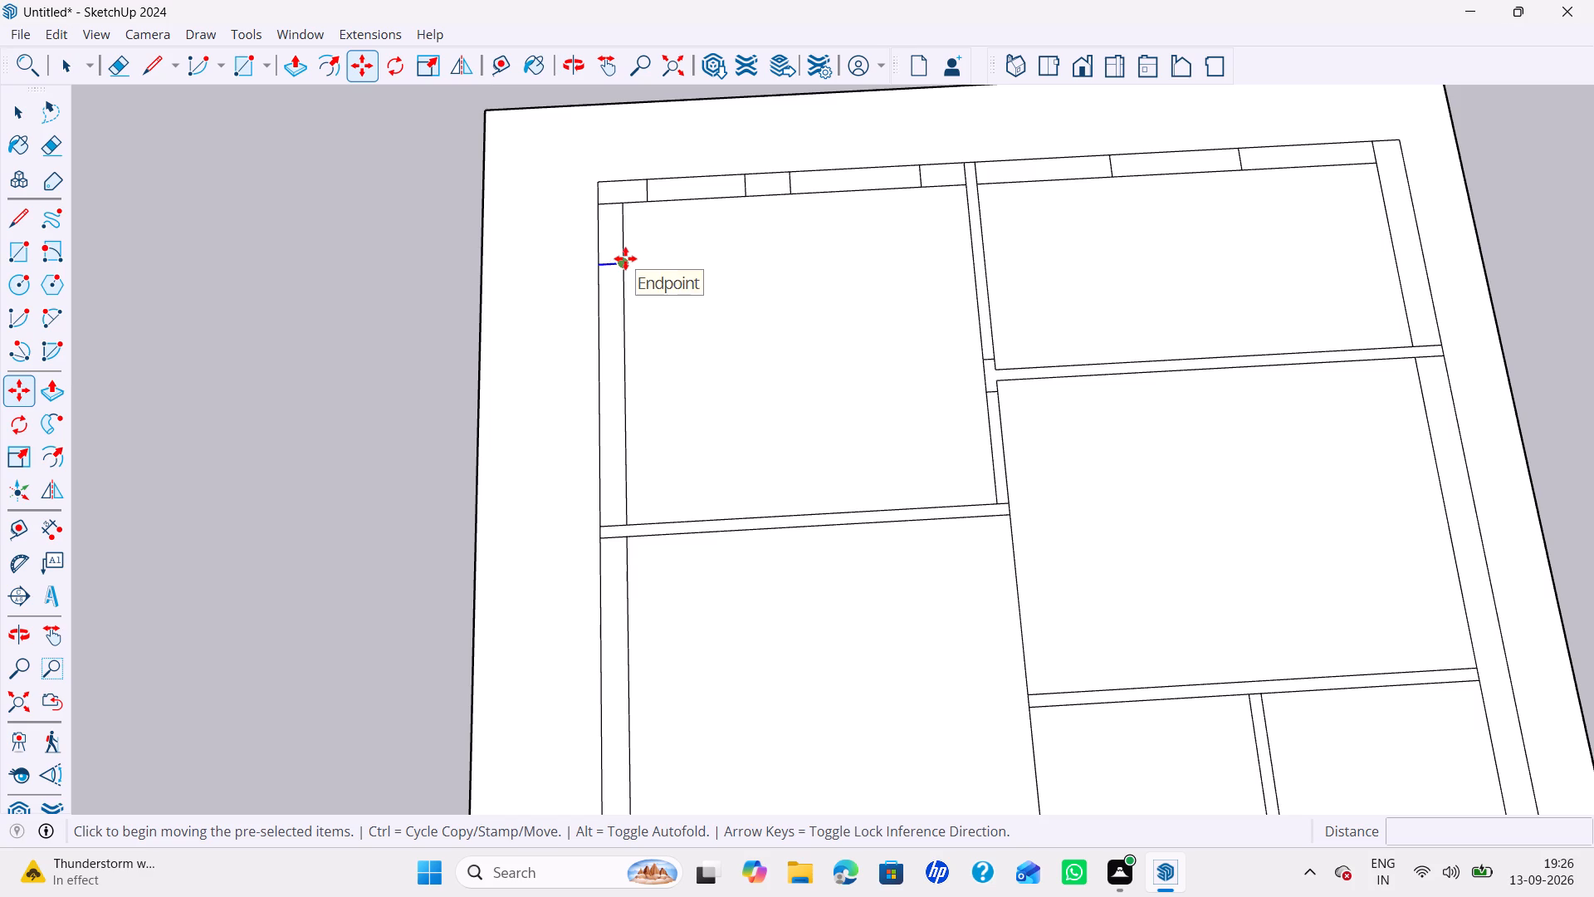
left_click(625, 258)
type("3'")
key("Return")
key("space")
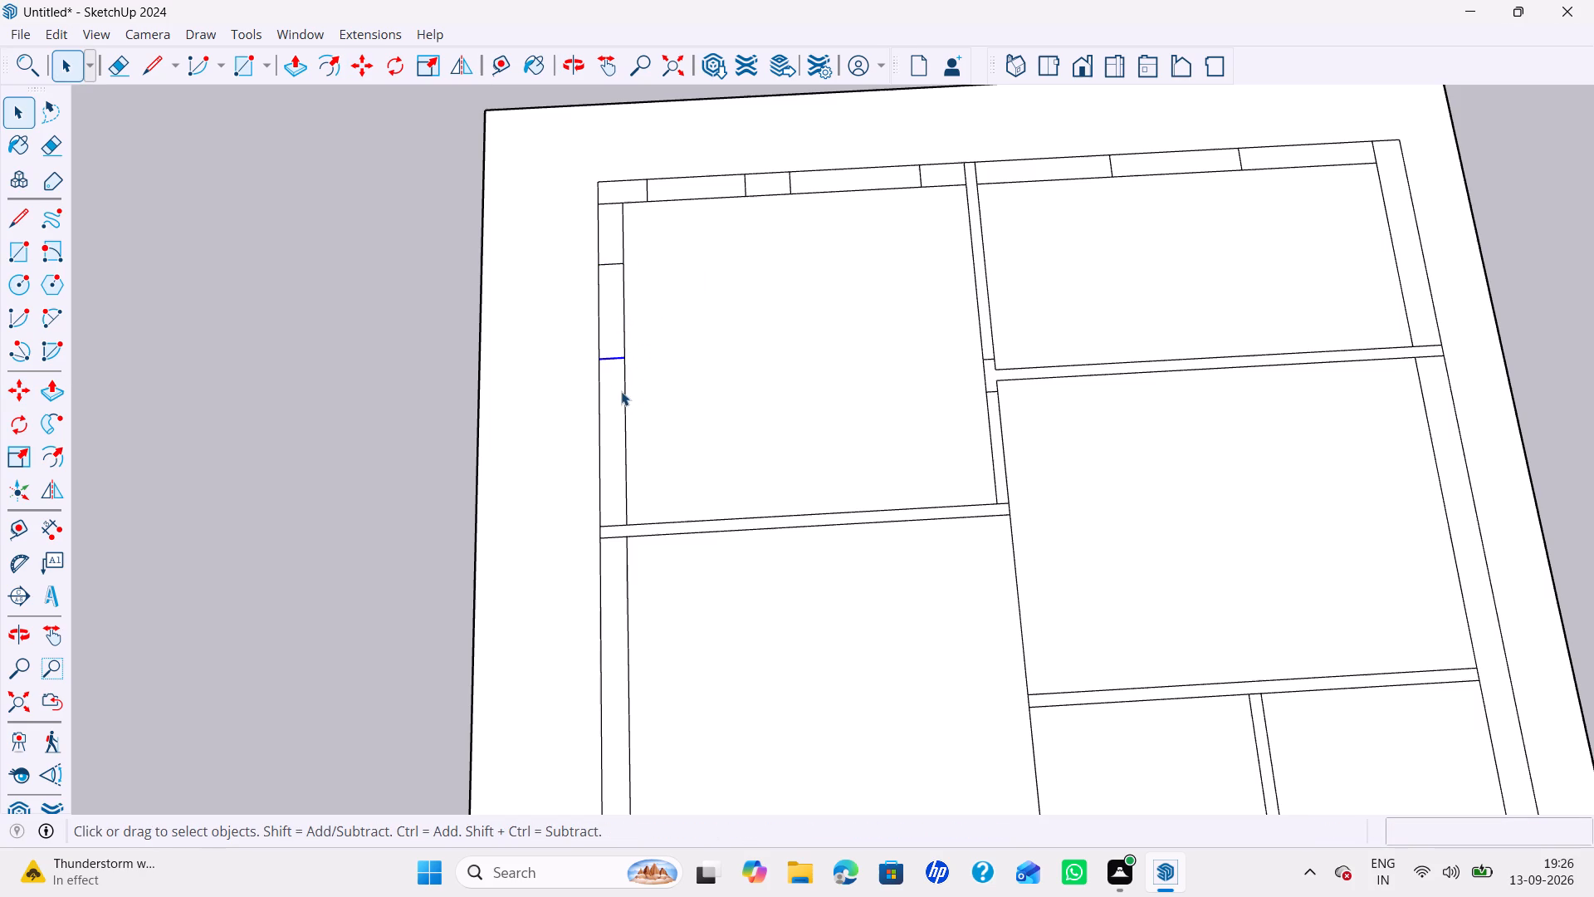
Redraw the side outer wall's 4" inner edge segment at the near inner wall's junction and erase the two lines crossing the outer wall.
scroll(637, 452, "down", 1)
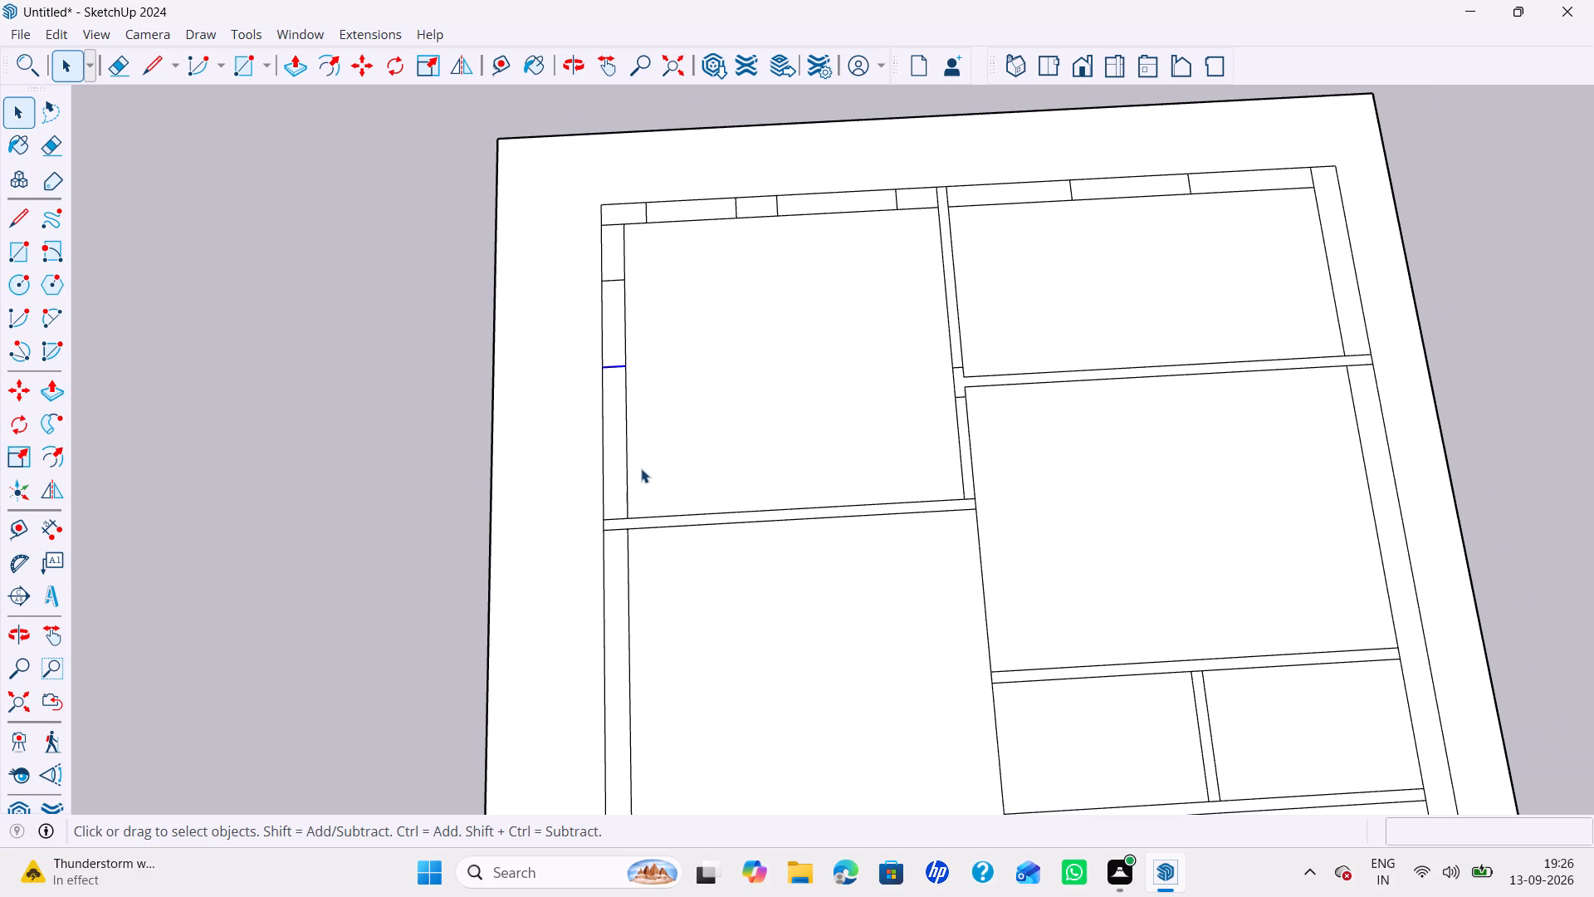
key("l")
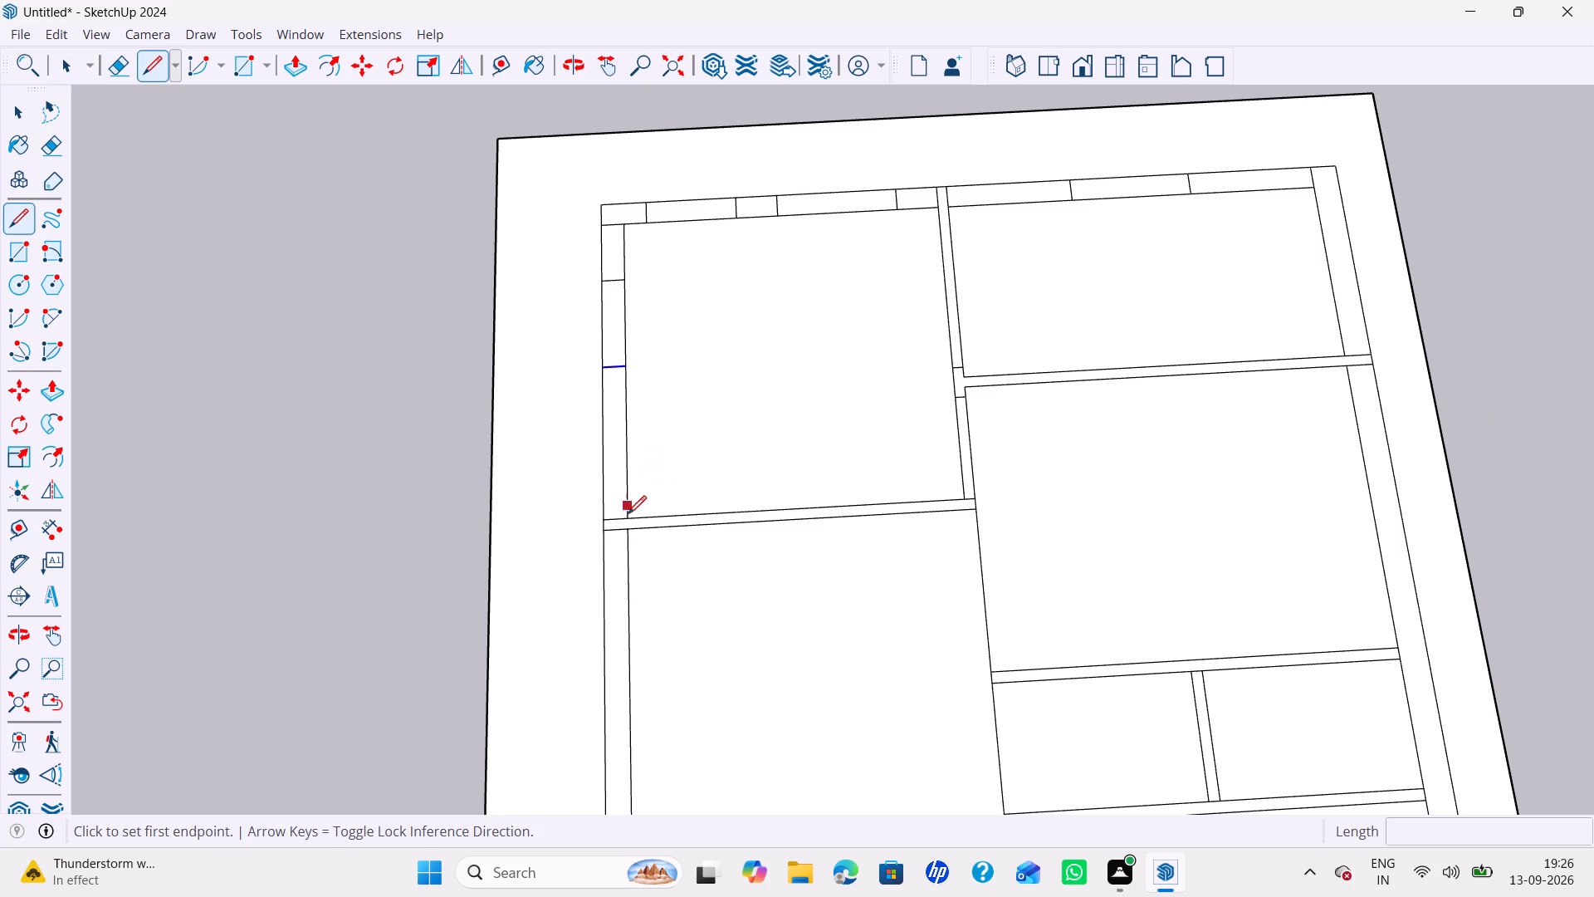
left_click(629, 517)
left_click(628, 532)
key("e")
left_click_drag(611, 517, 613, 531)
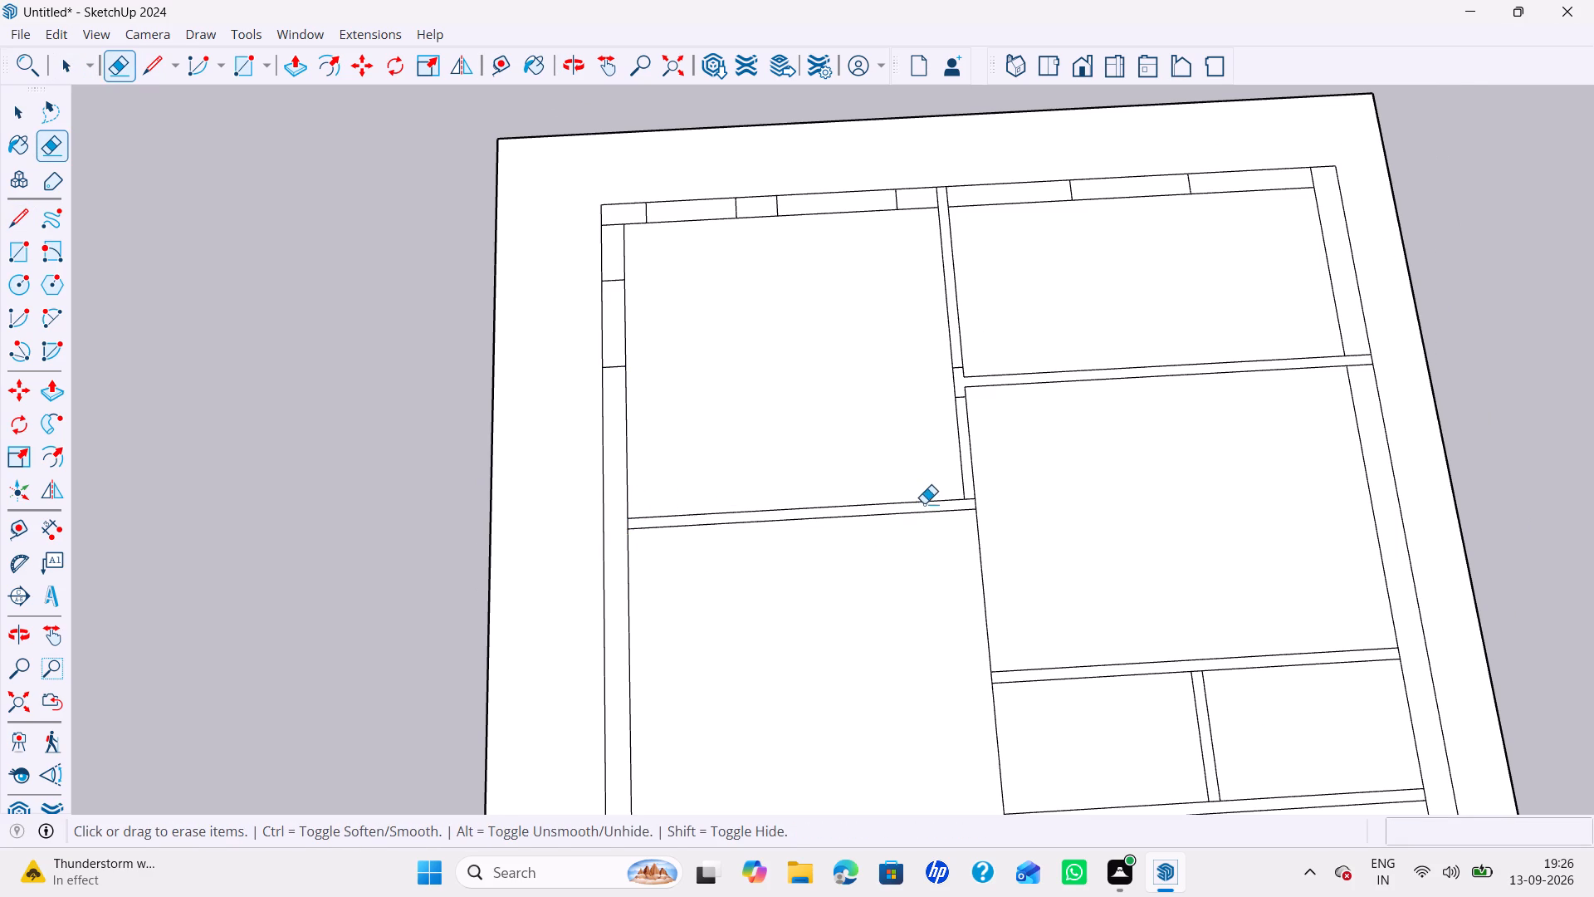
Copy the line across the dividing wall's near end 4" along that wall to mark a door jamb.
scroll(937, 493, "up", 2)
key("space")
left_click(973, 501)
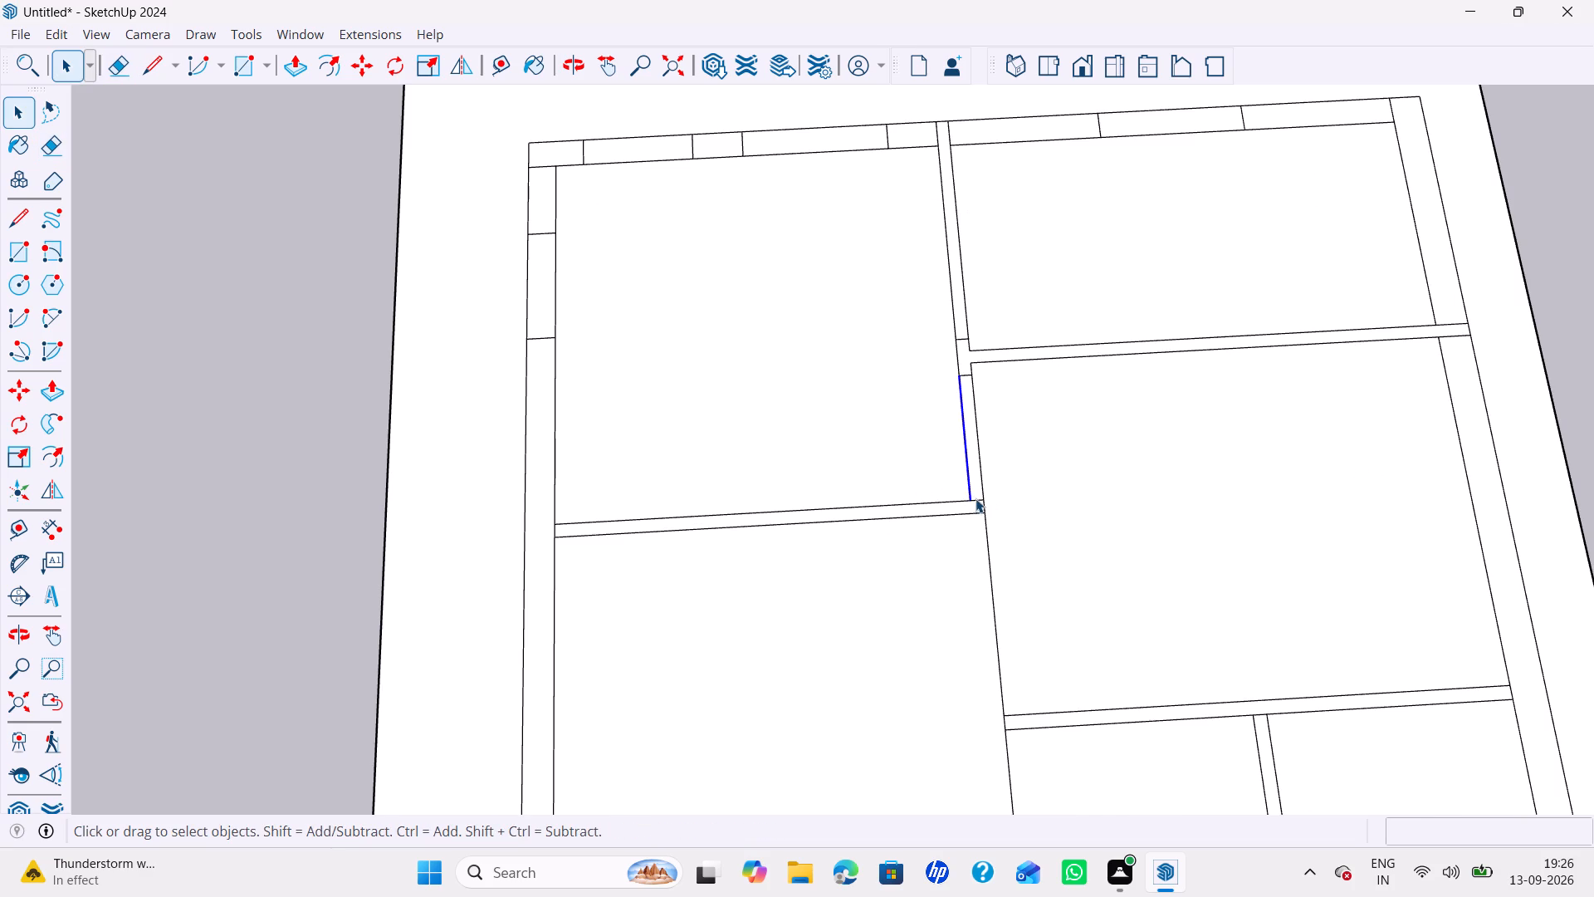
left_click(975, 498)
key("m")
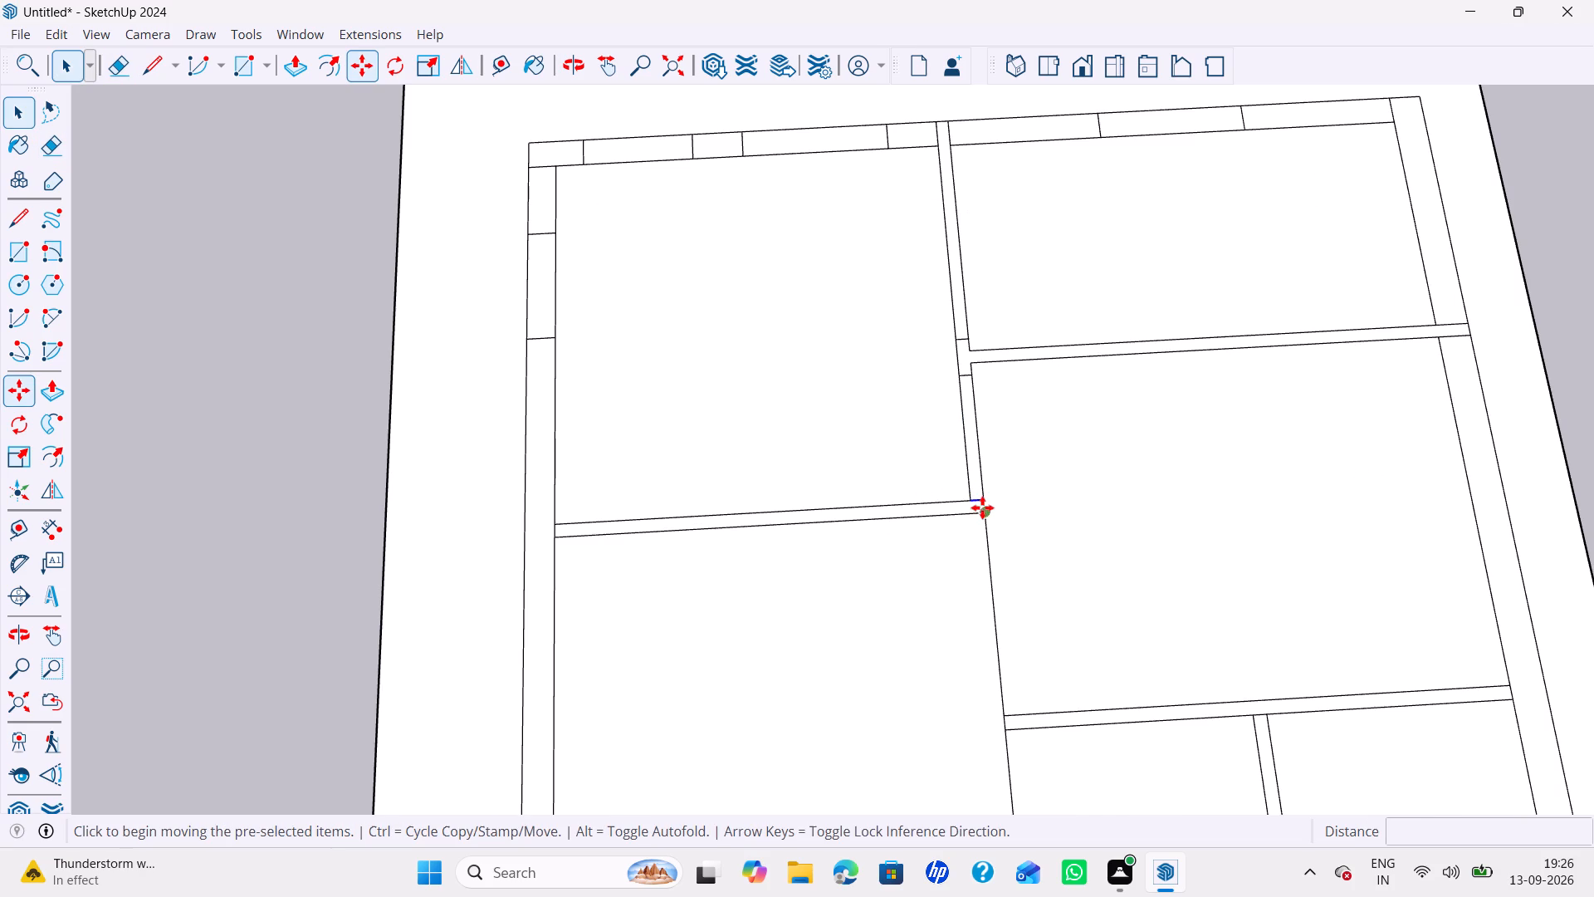
left_click(984, 499, "ctrl")
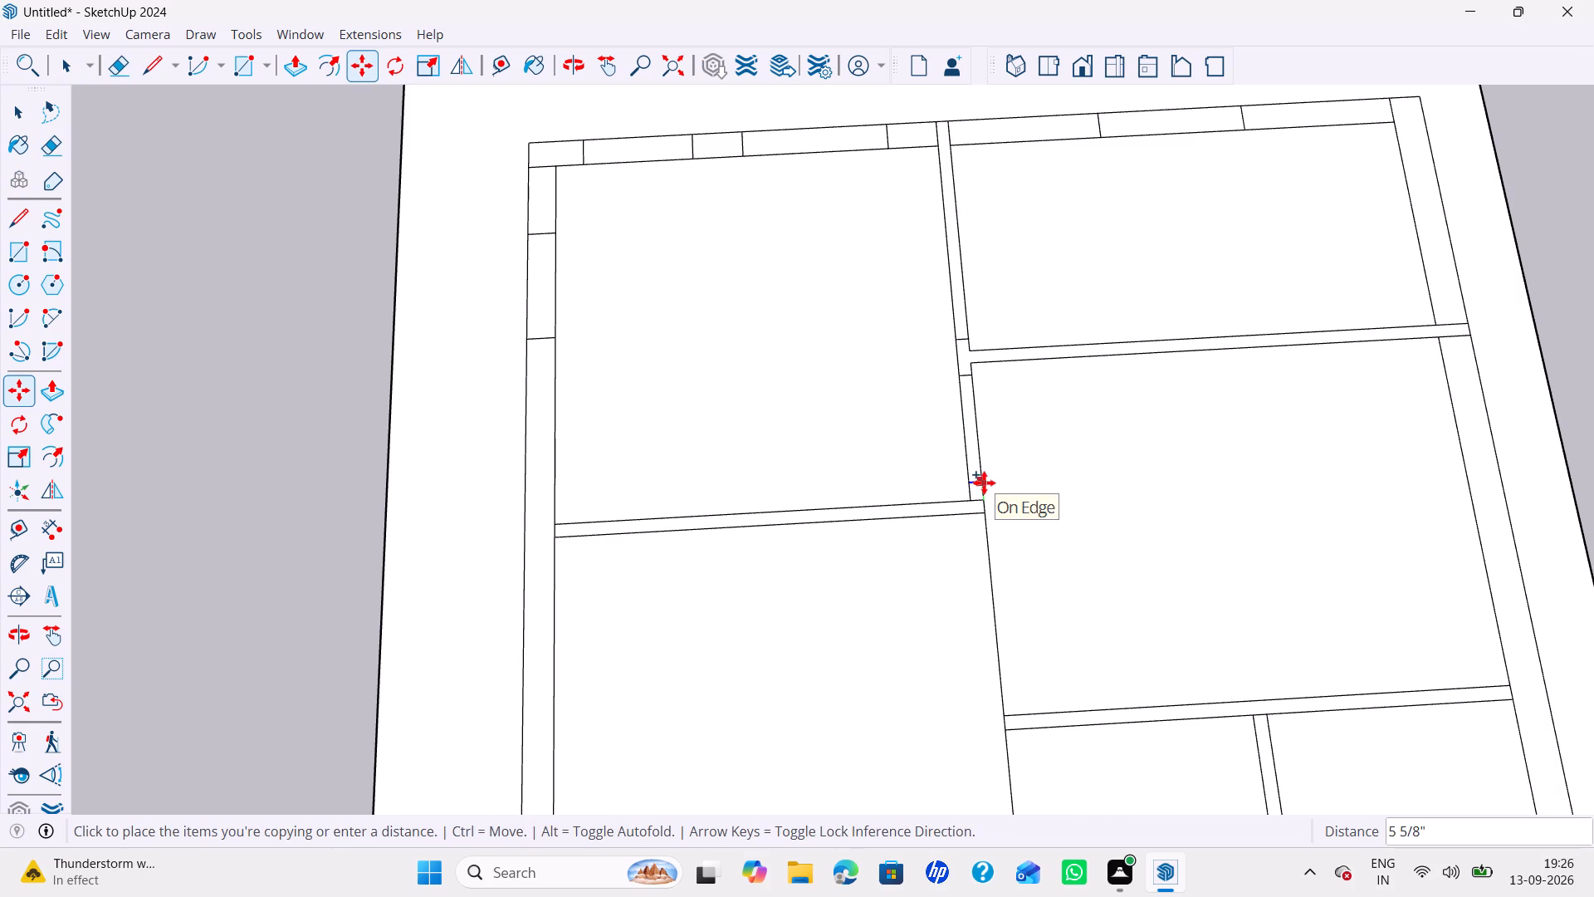
type("4\"")
key("Return")
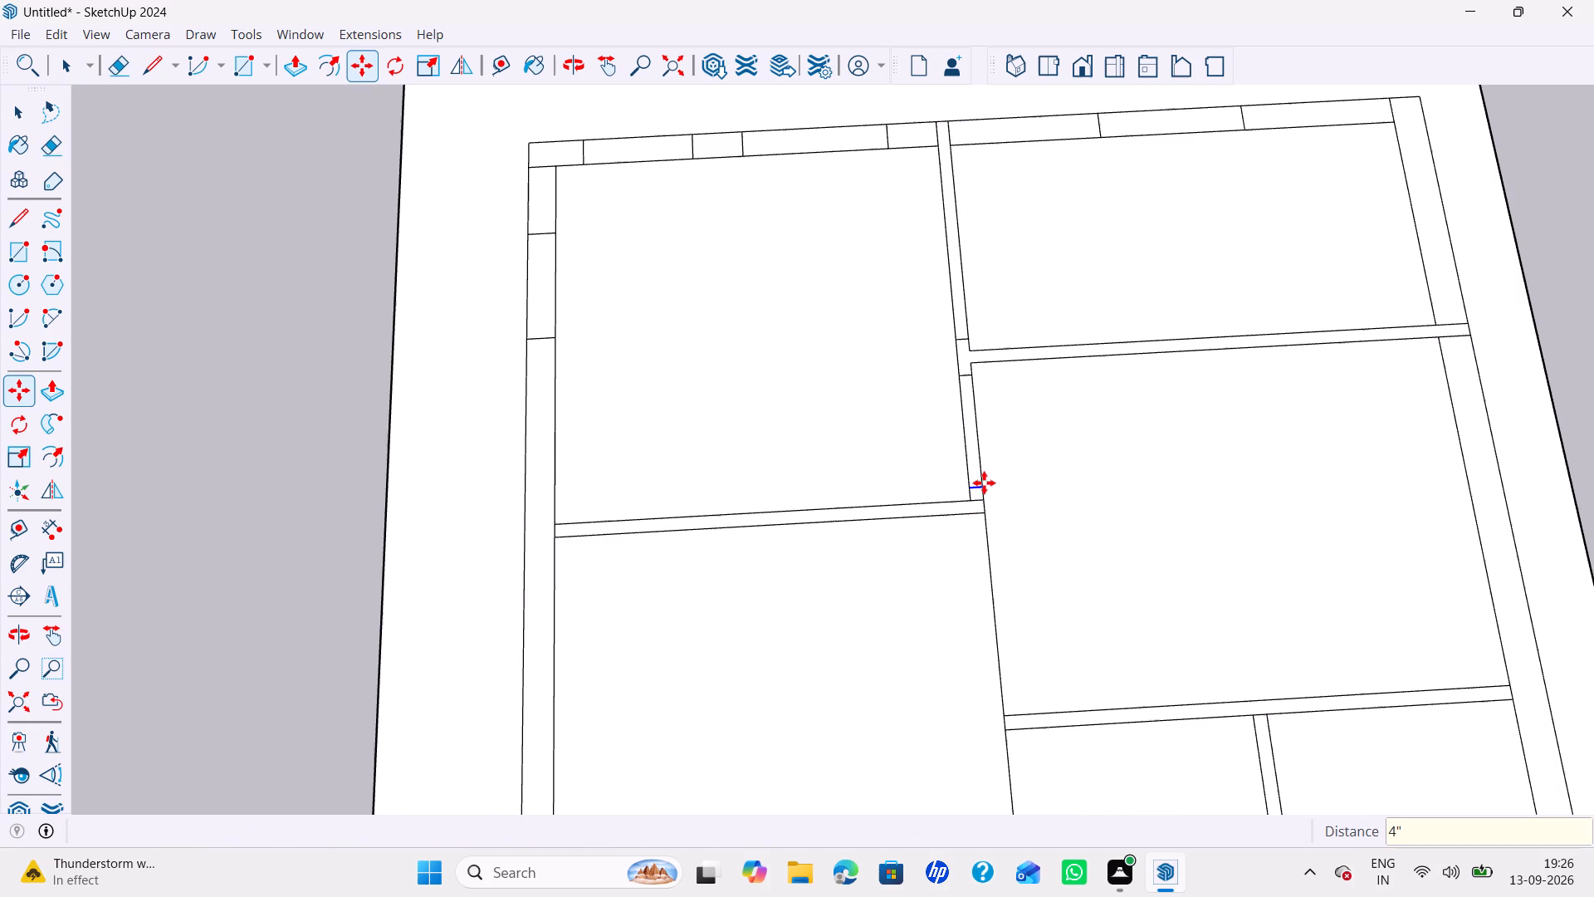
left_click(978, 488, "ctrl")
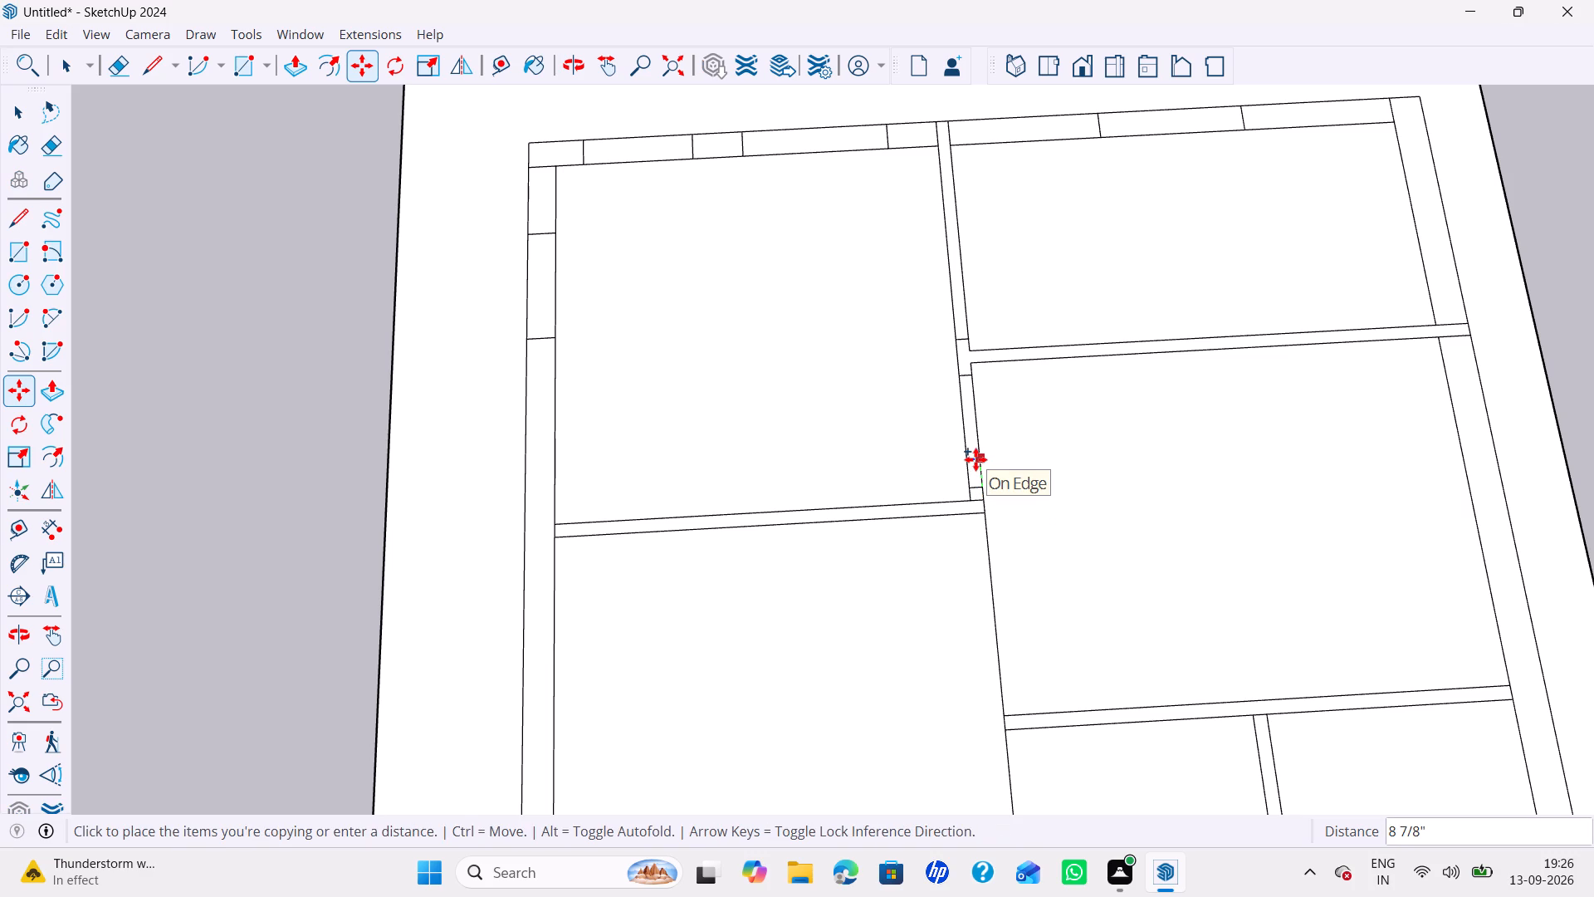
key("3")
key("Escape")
Copy the jamb line just past the far rooms' wall junction 3' along the dividing wall toward its near end.
key("space")
left_click(966, 375)
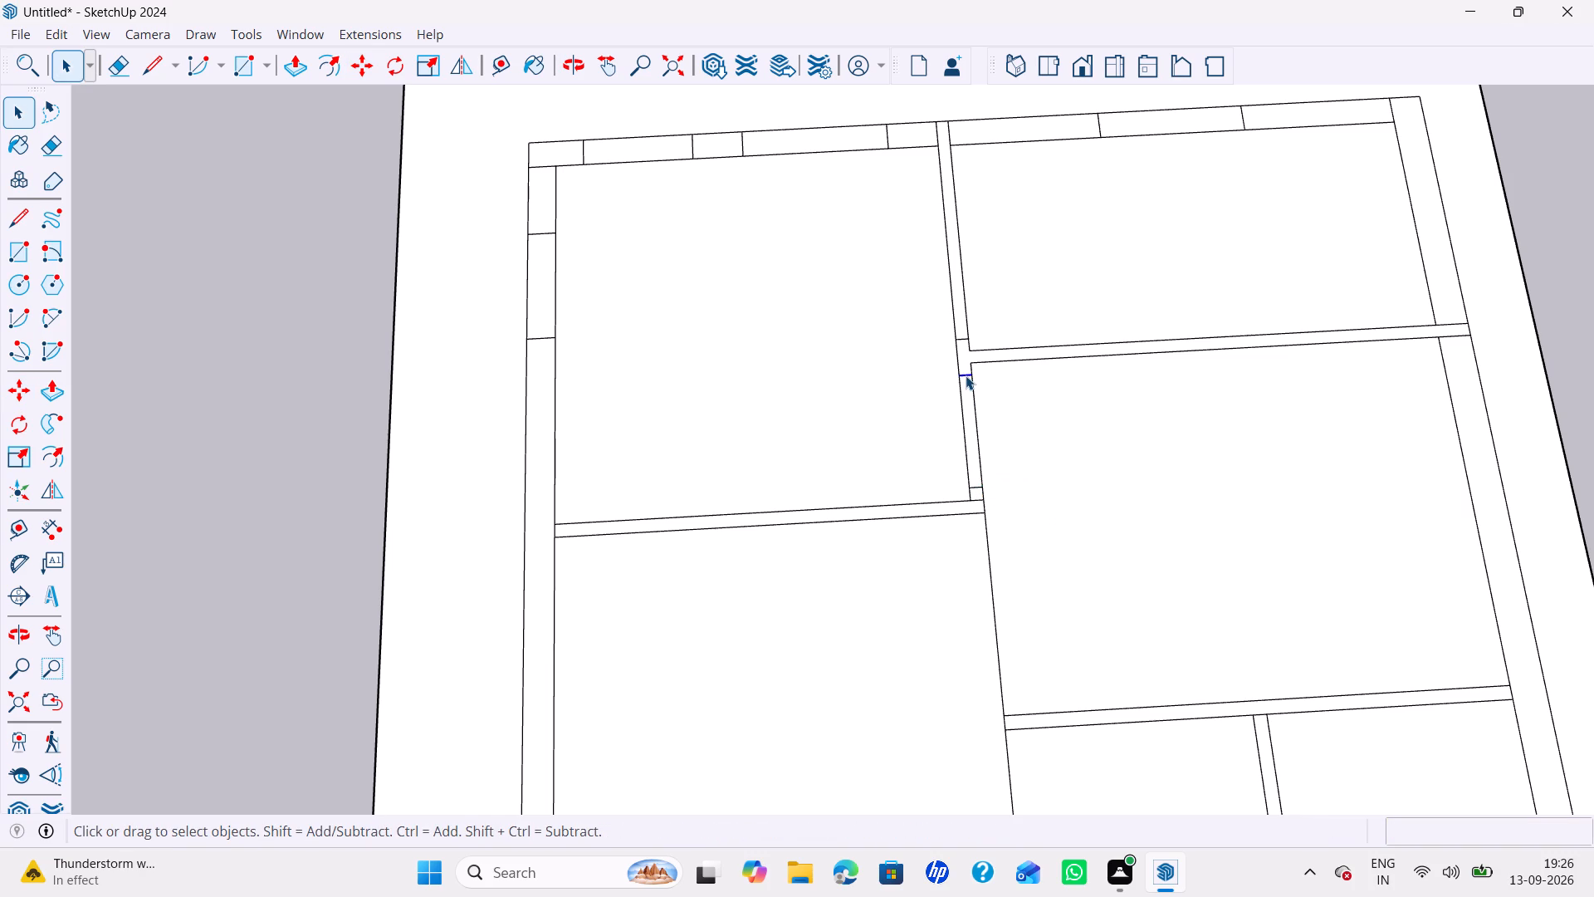
key("m")
left_click(977, 372)
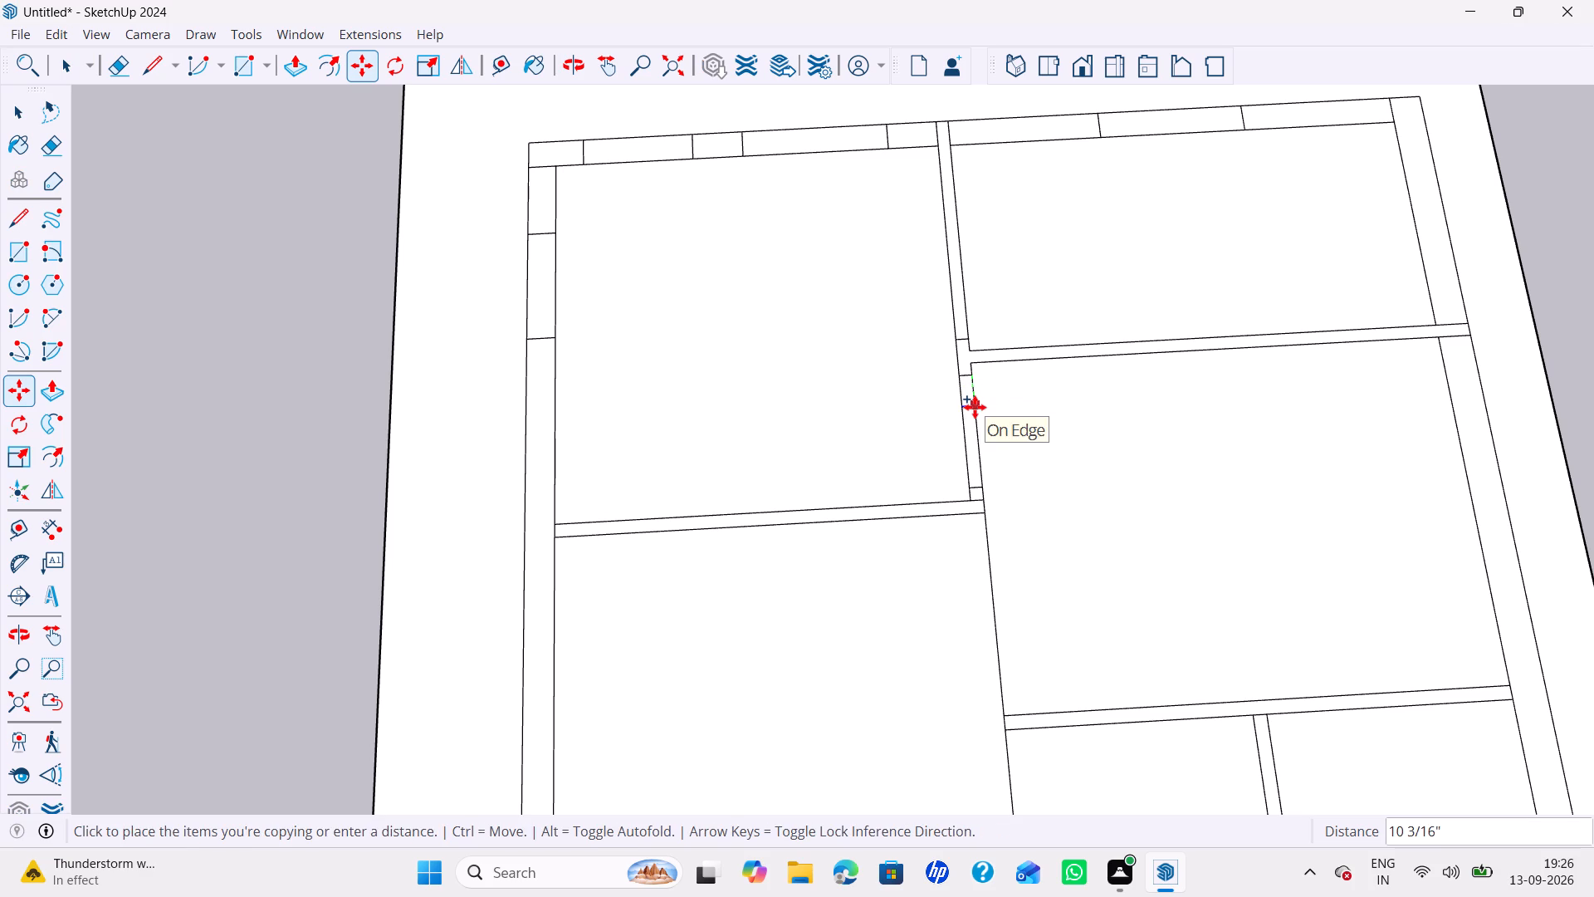
type("3'")
key("Return")
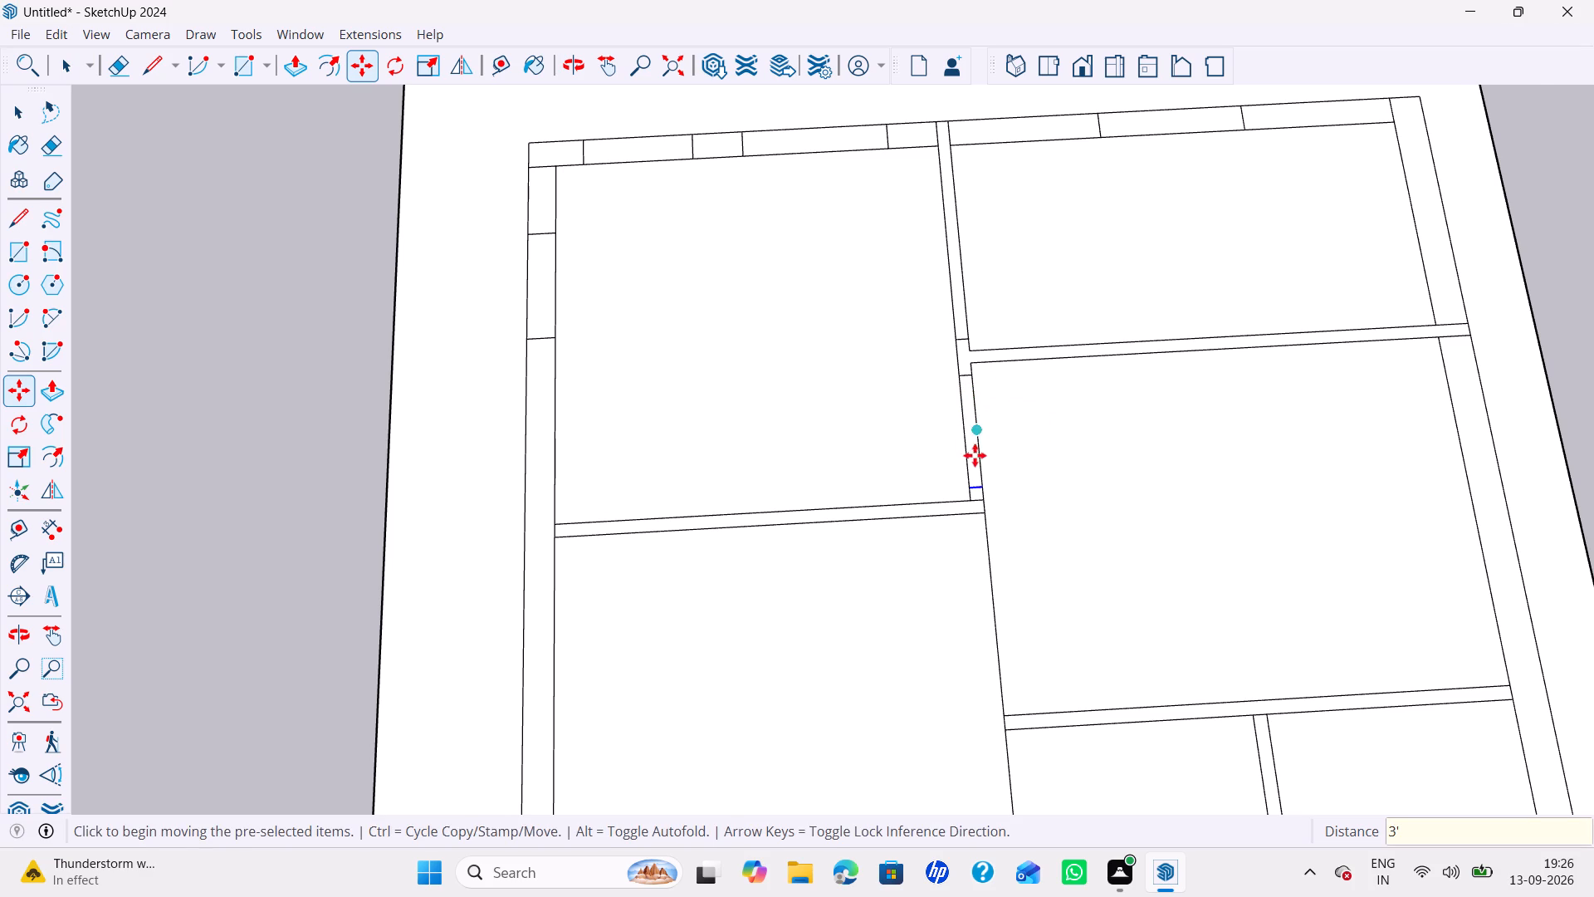
scroll(977, 477, "up", 6)
key("space")
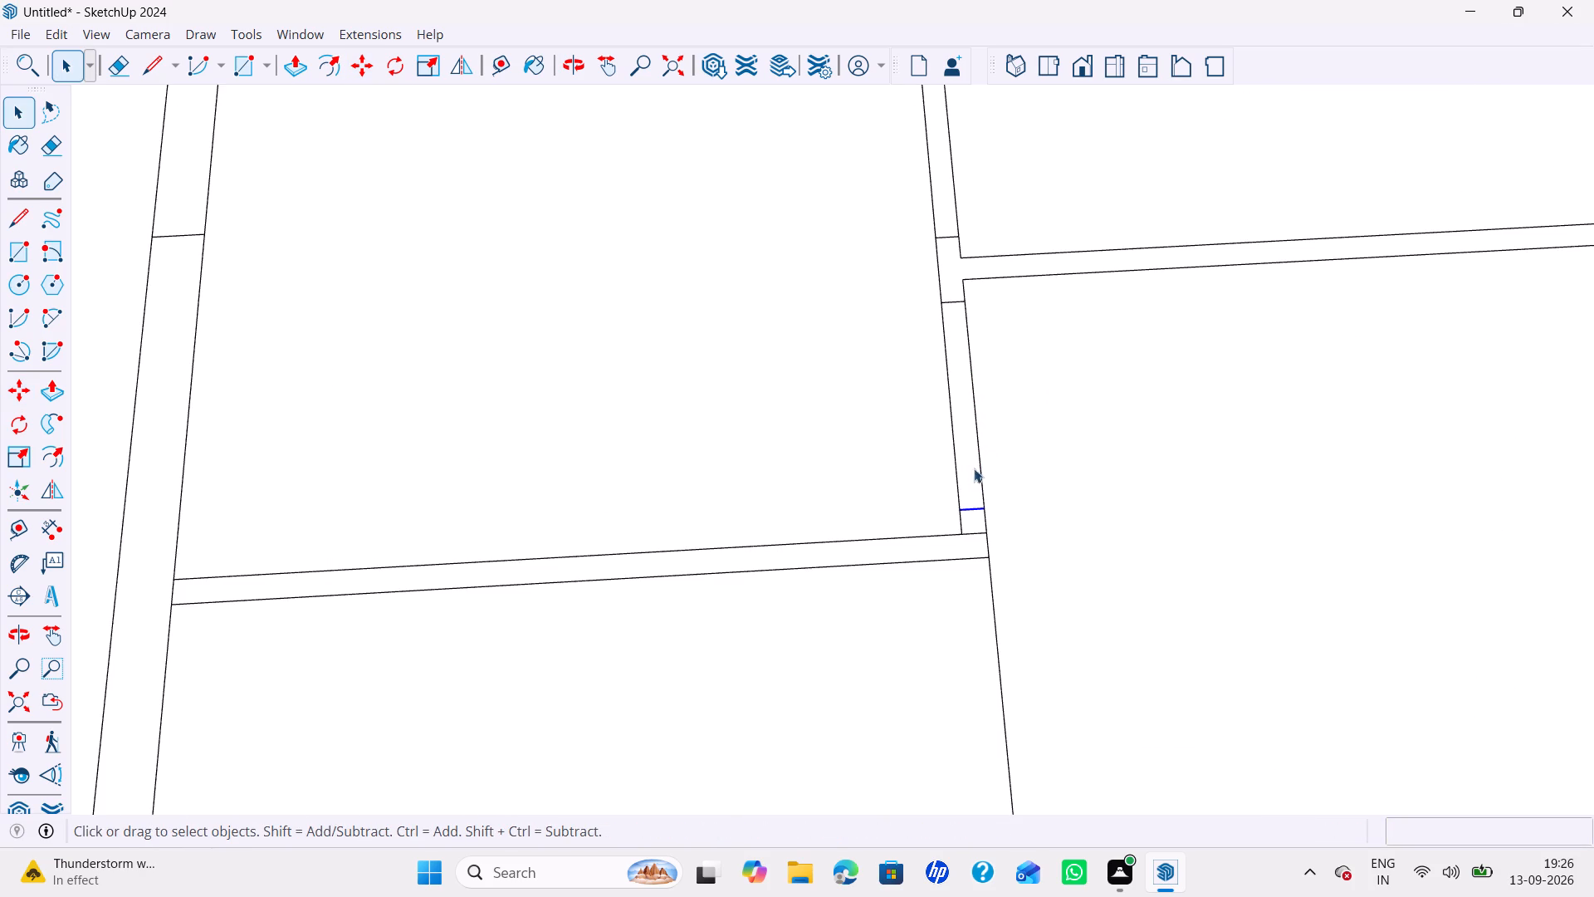
key("Escape")
Erase both edges of the dividing wall between the two jamb lines to open the doorway.
key("e")
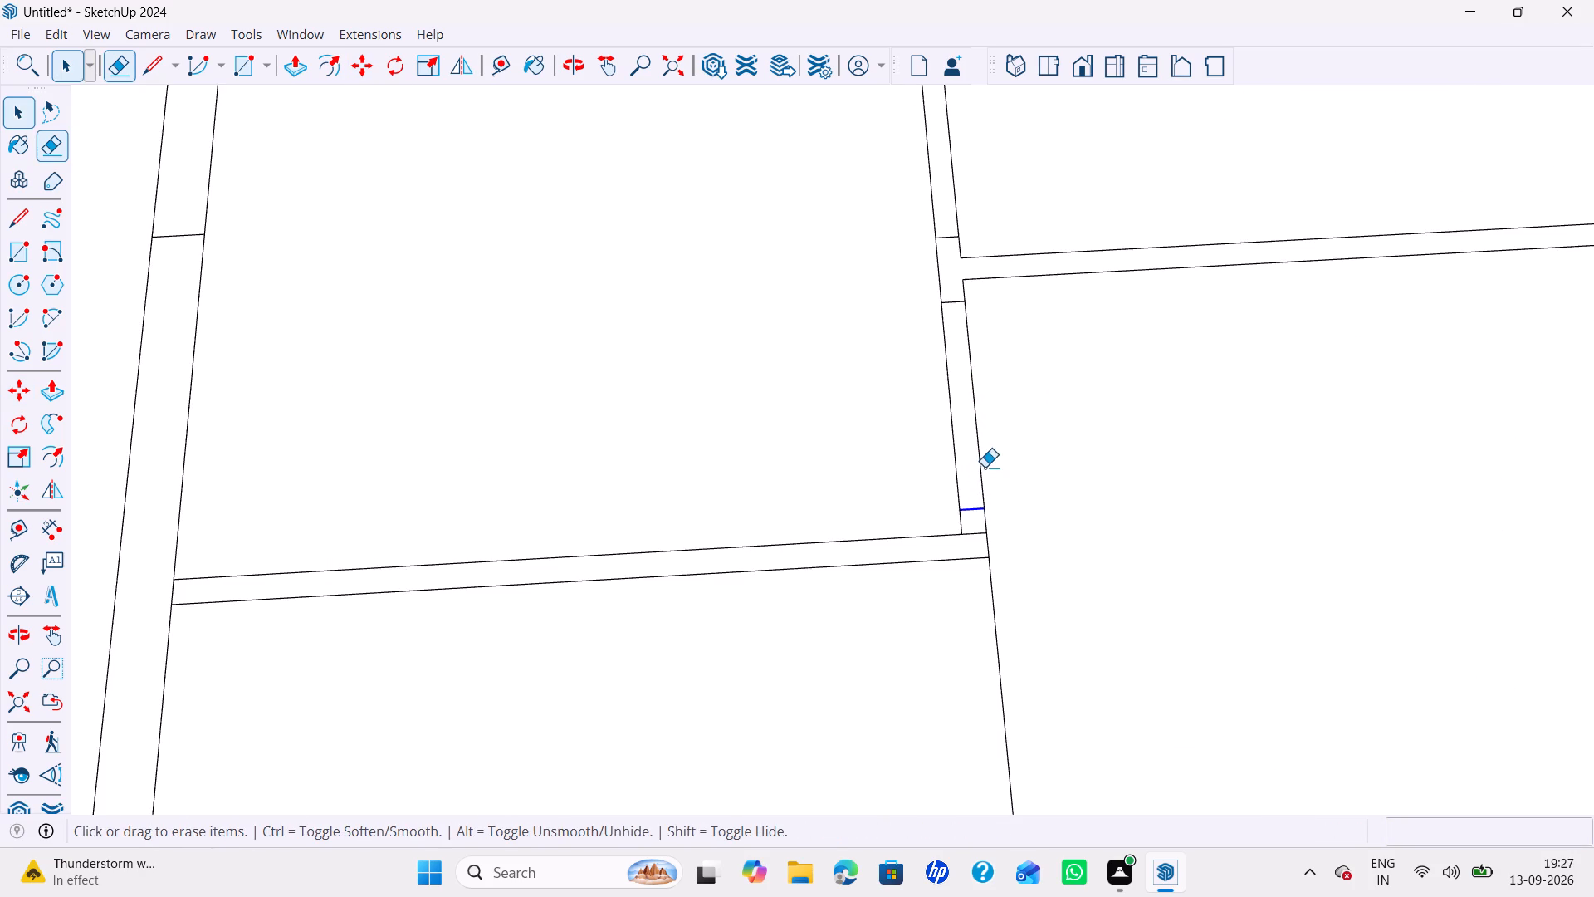
left_click_drag(985, 467, 943, 490)
Erase both edges of the far outer wall between the pair of marks nearest the larger far room's outer corner.
scroll(972, 499, "down", 4)
scroll(984, 366, "down", 7)
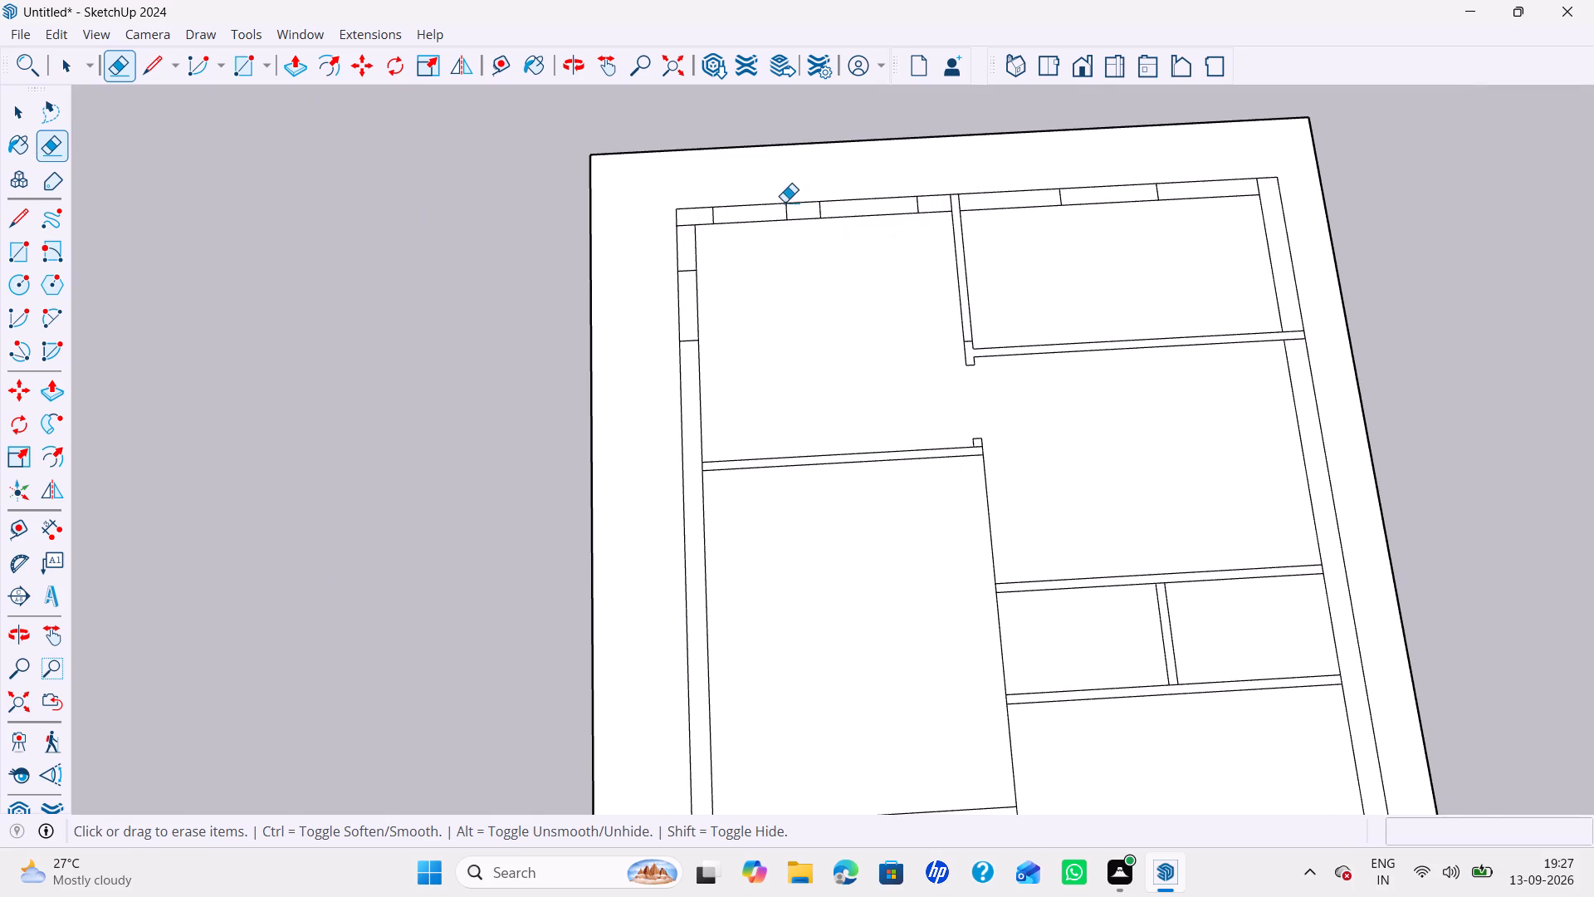
left_click_drag(773, 203, 768, 254)
Erase both edges of the side outer wall between the two marks 3' apart to cut the opening.
scroll(806, 282, "down", 1)
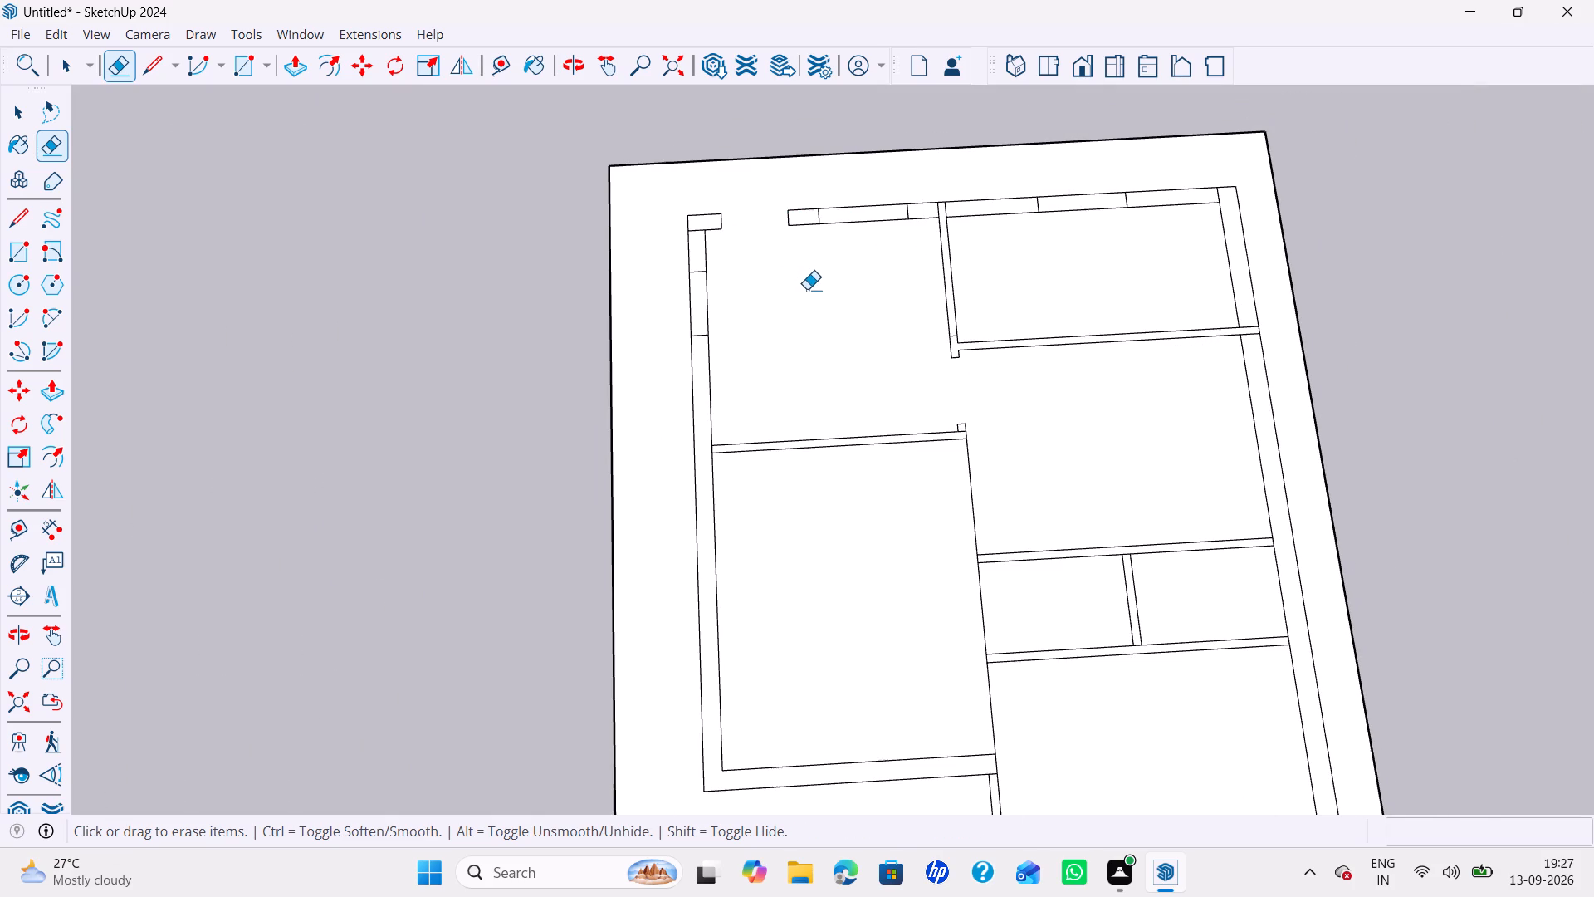
middle_click_drag(807, 290, 749, 257, "shift")
middle_click_drag(760, 289, 732, 294)
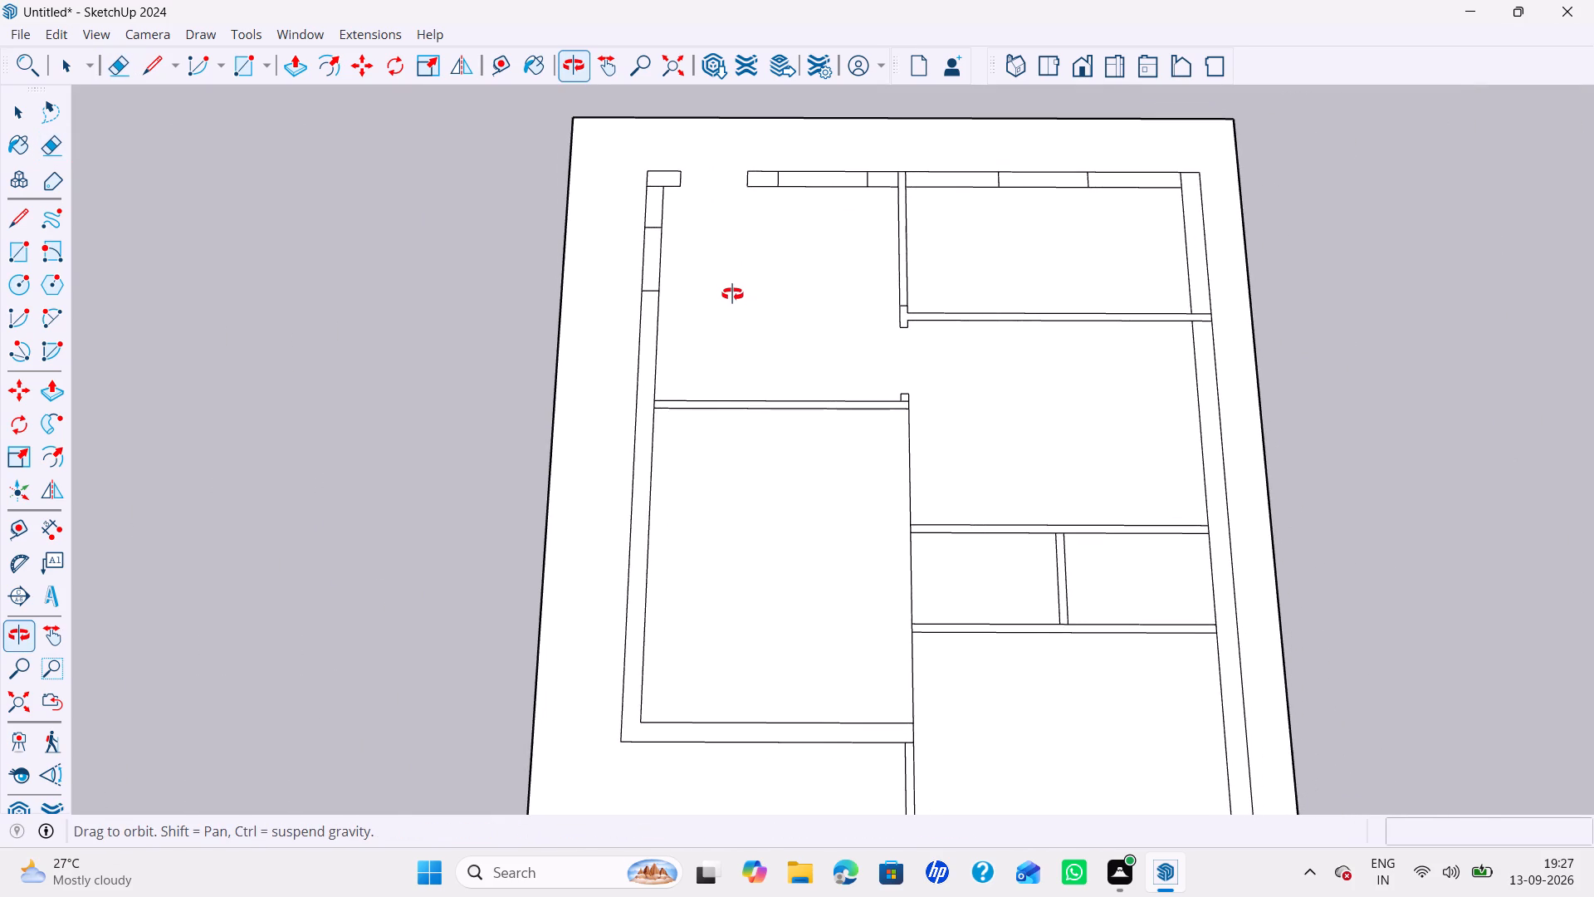
middle_click_drag(732, 294, 742, 295)
left_click_drag(638, 255, 665, 252)
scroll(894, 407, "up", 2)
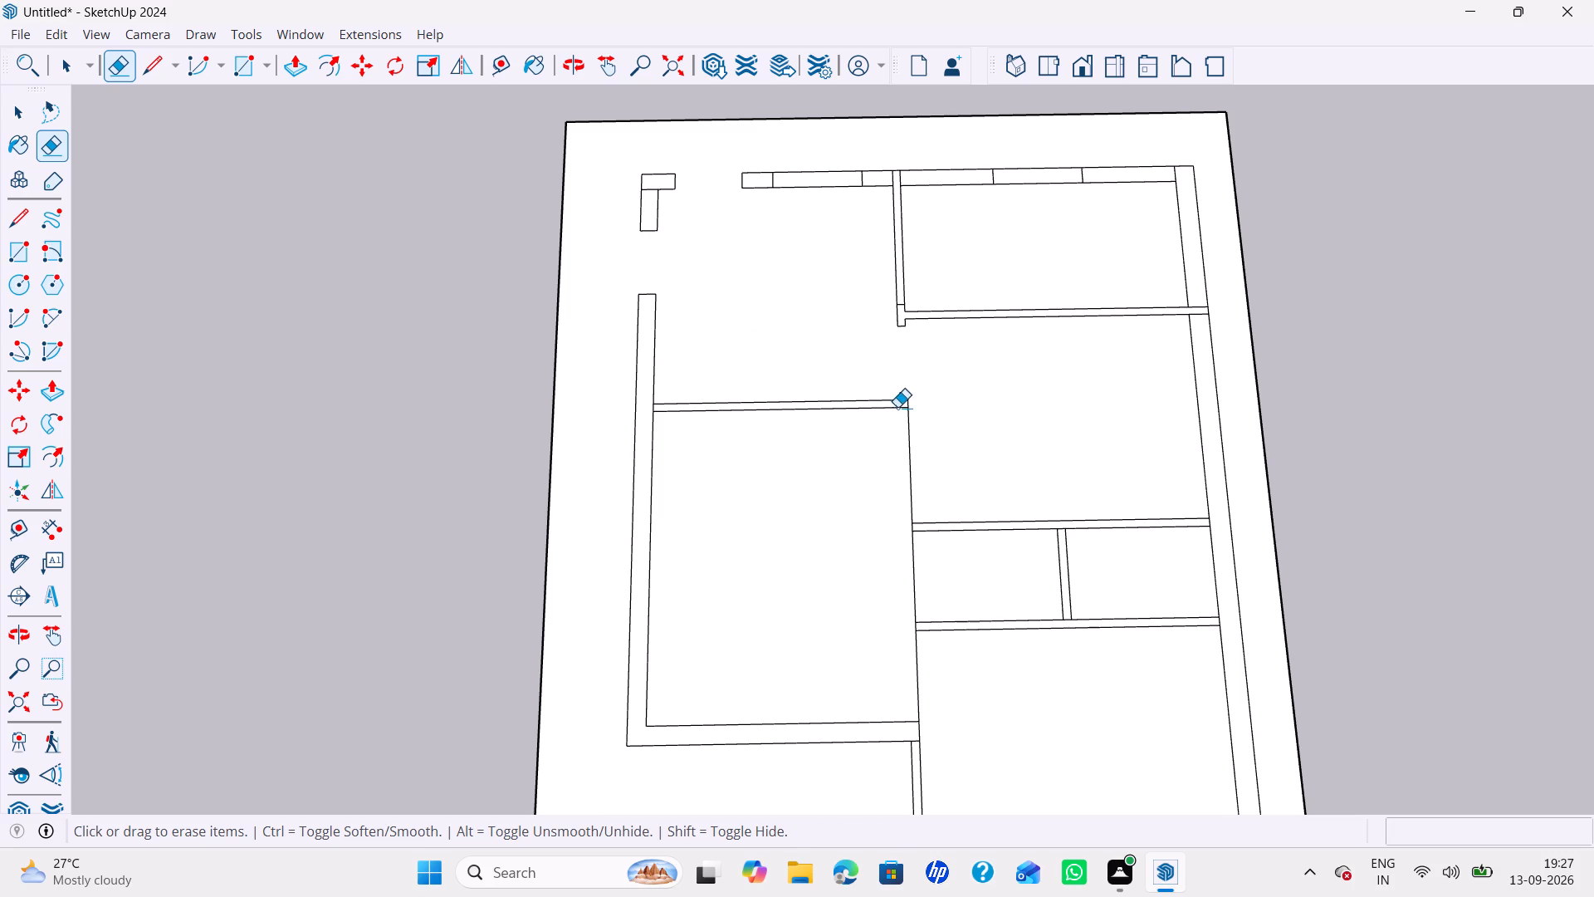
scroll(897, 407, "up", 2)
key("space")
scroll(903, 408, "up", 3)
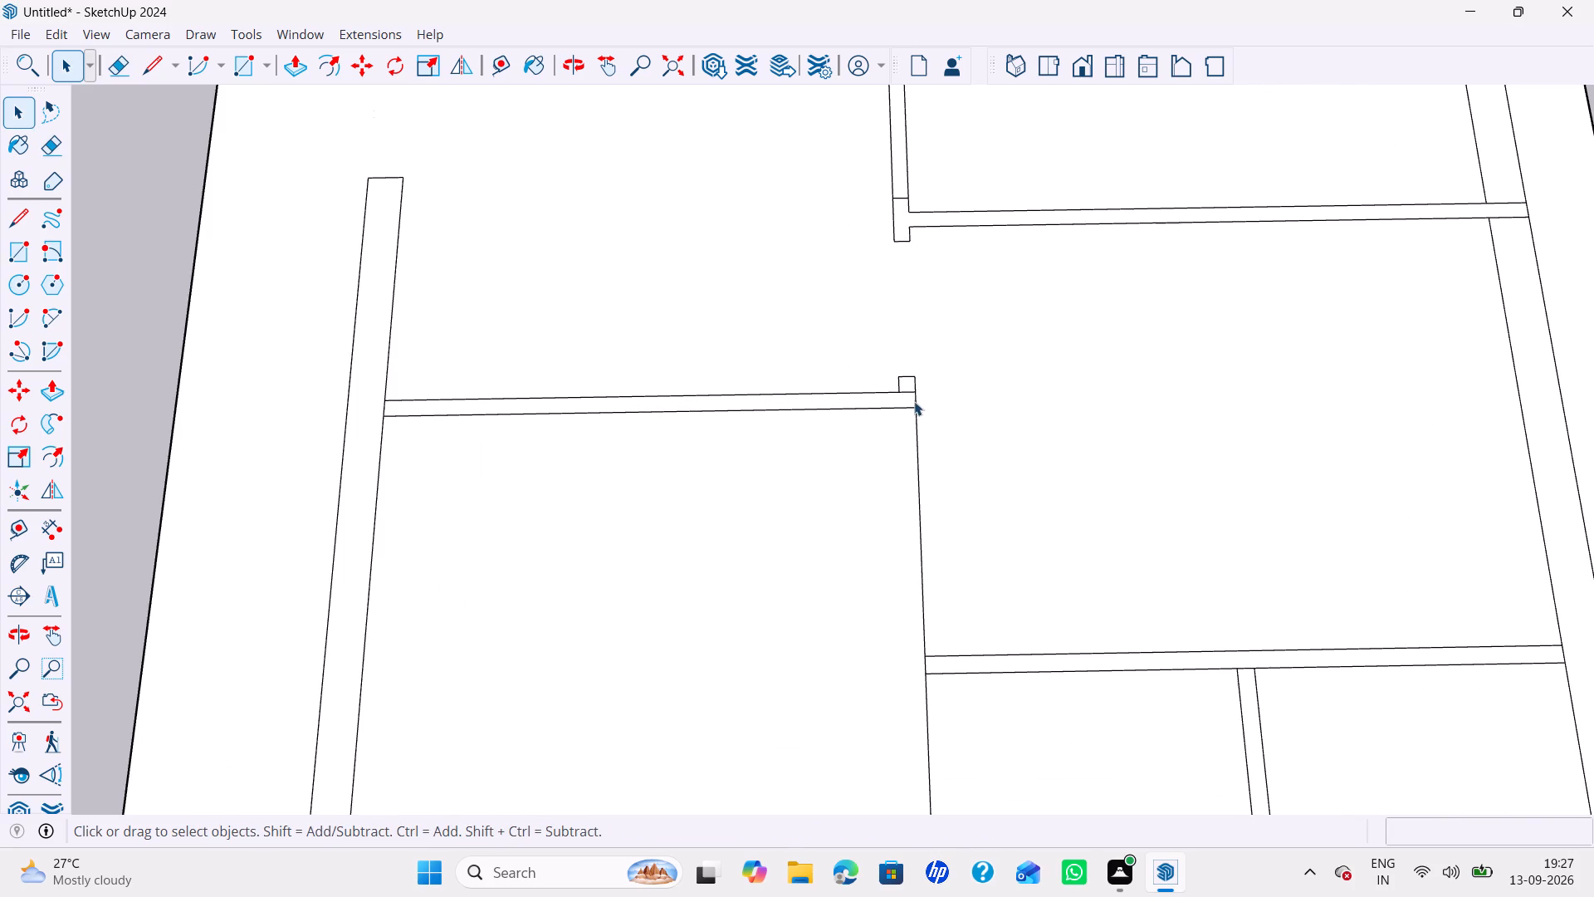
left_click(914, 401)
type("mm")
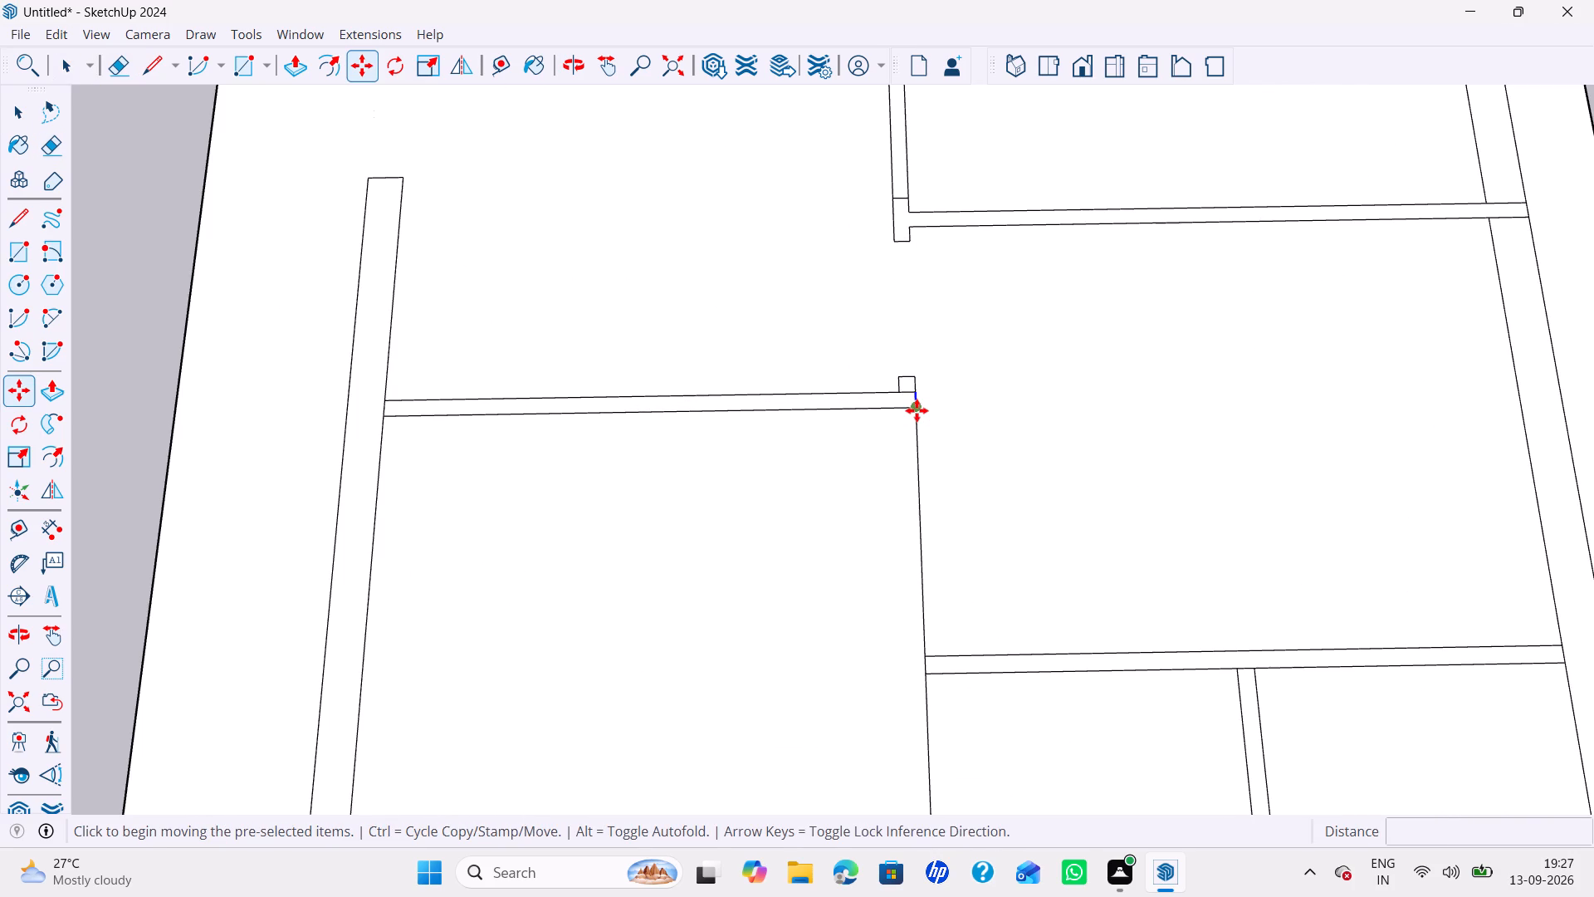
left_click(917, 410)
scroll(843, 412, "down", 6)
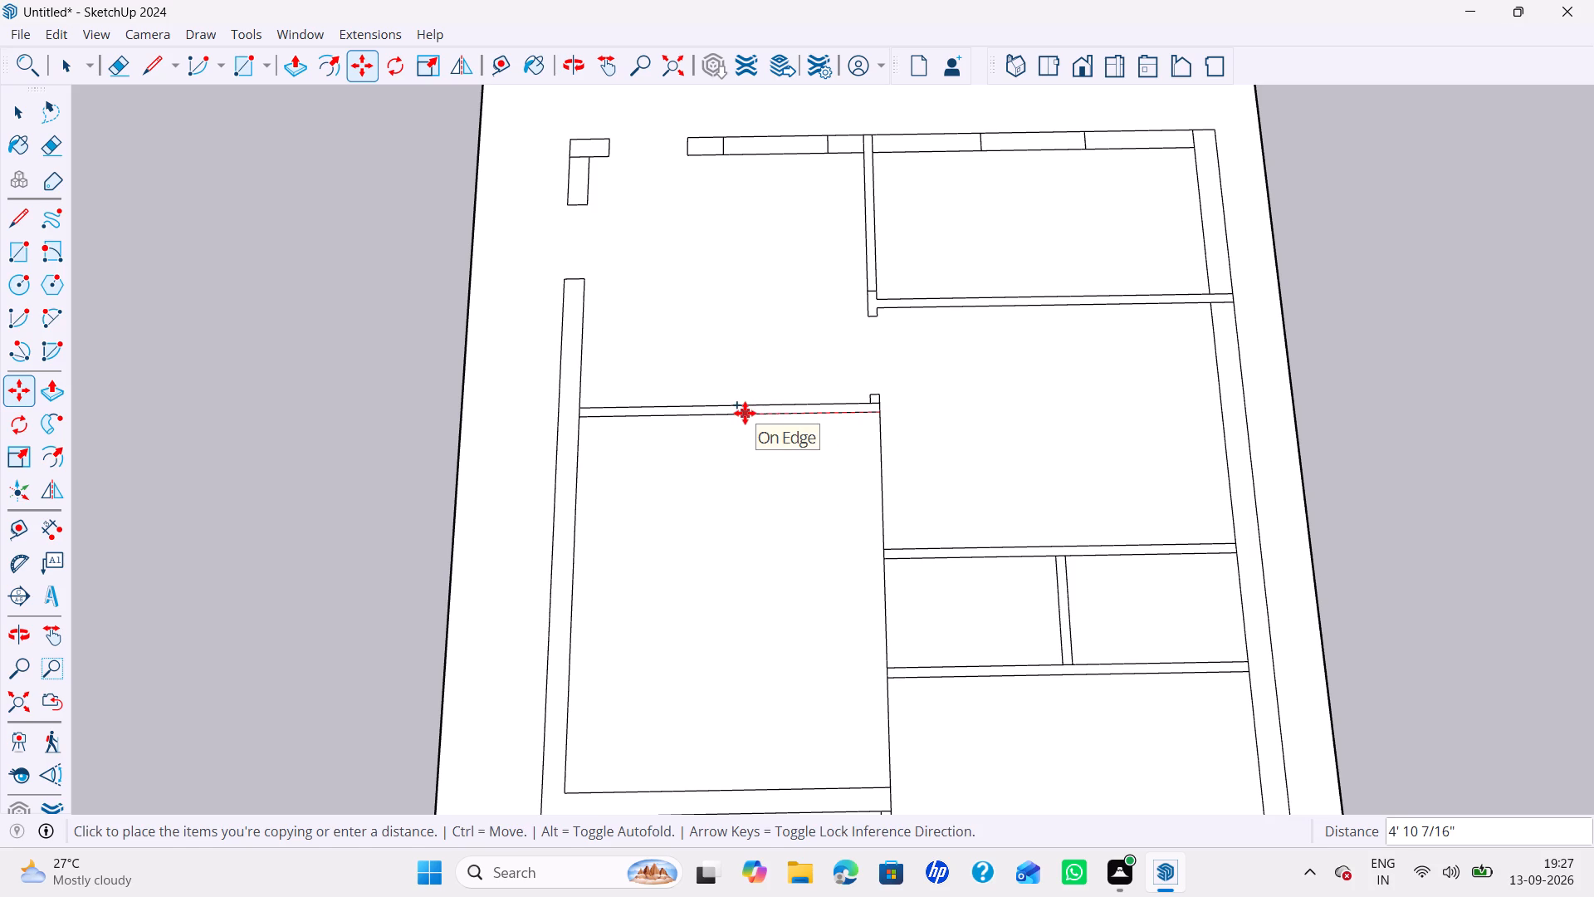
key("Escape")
Draw a line across the cross wall at its midpoint and erase the half running to the side outer wall.
key("l")
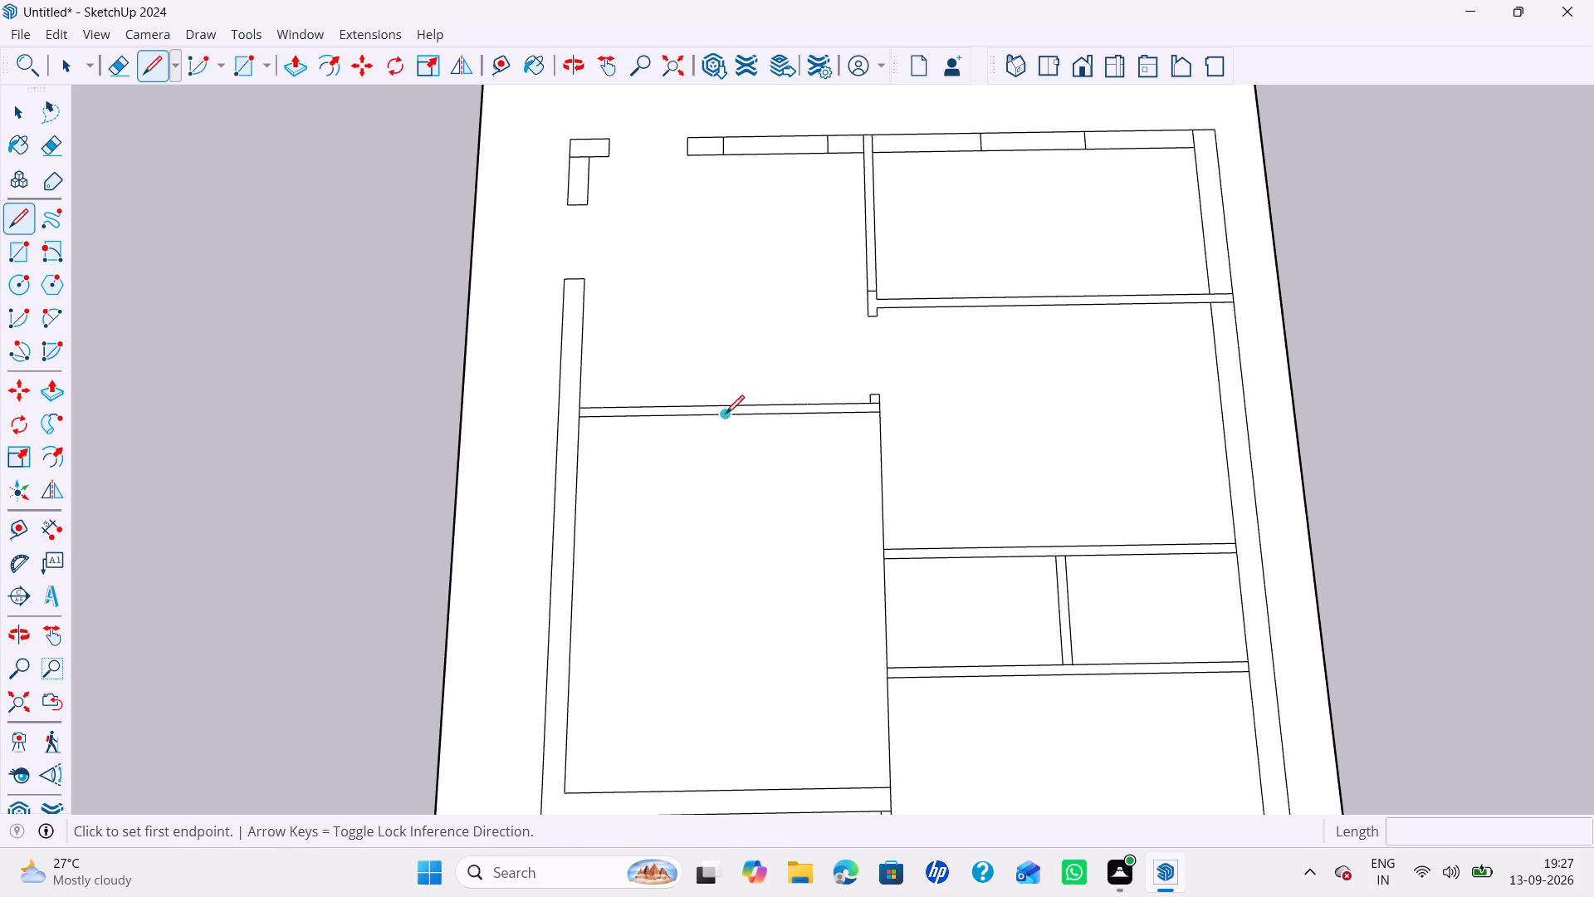
left_click(726, 414)
left_click(723, 407)
key("space")
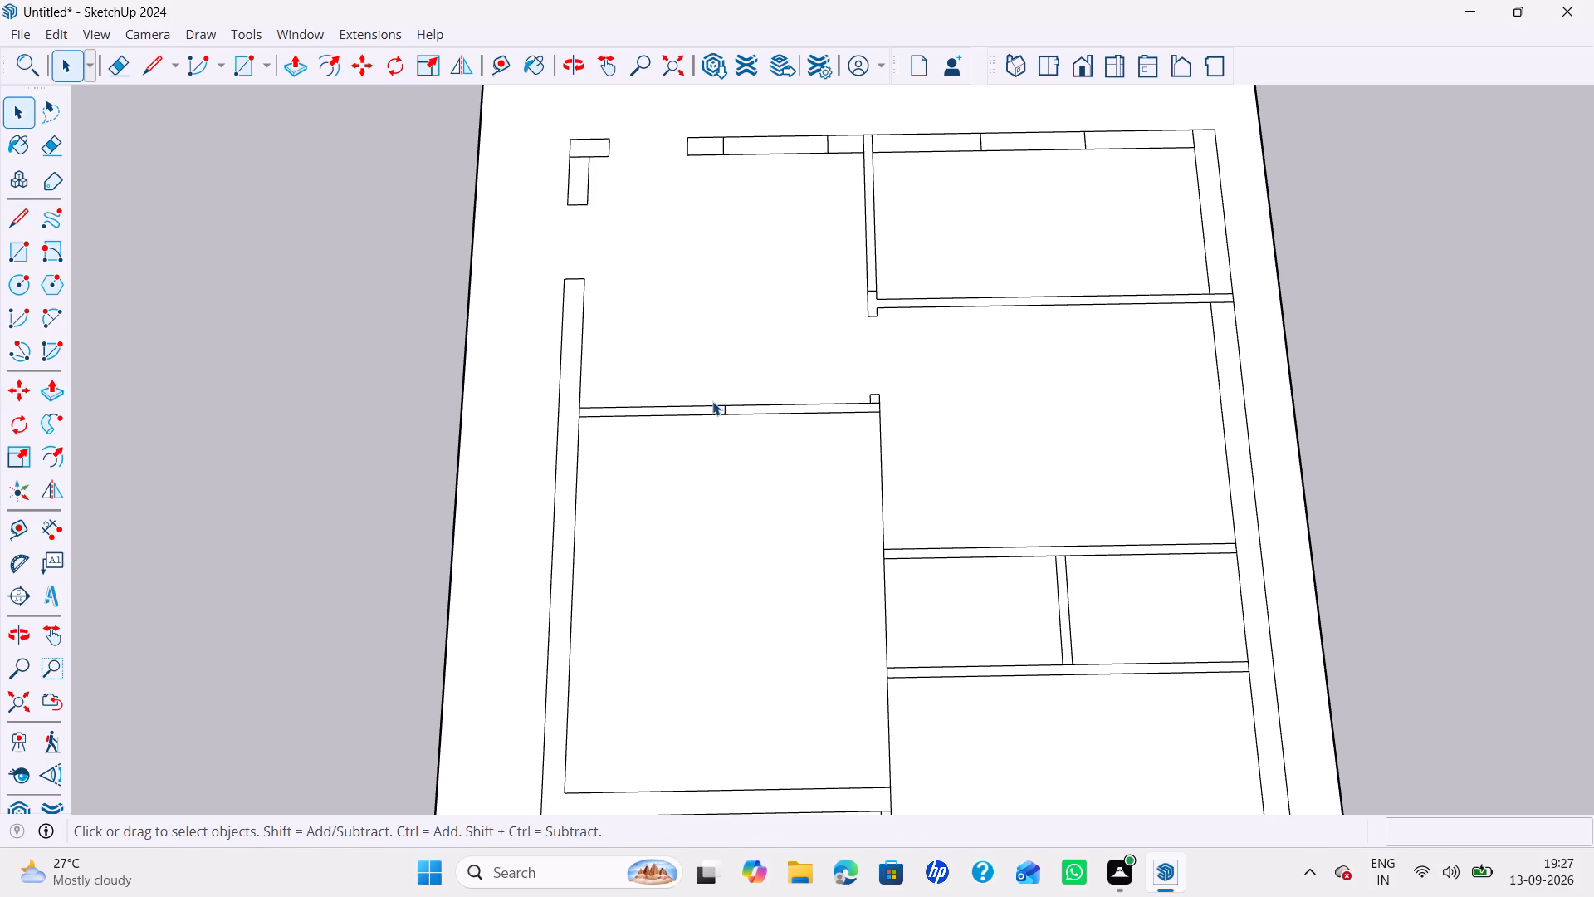
key("e")
left_click_drag(706, 398, 706, 421)
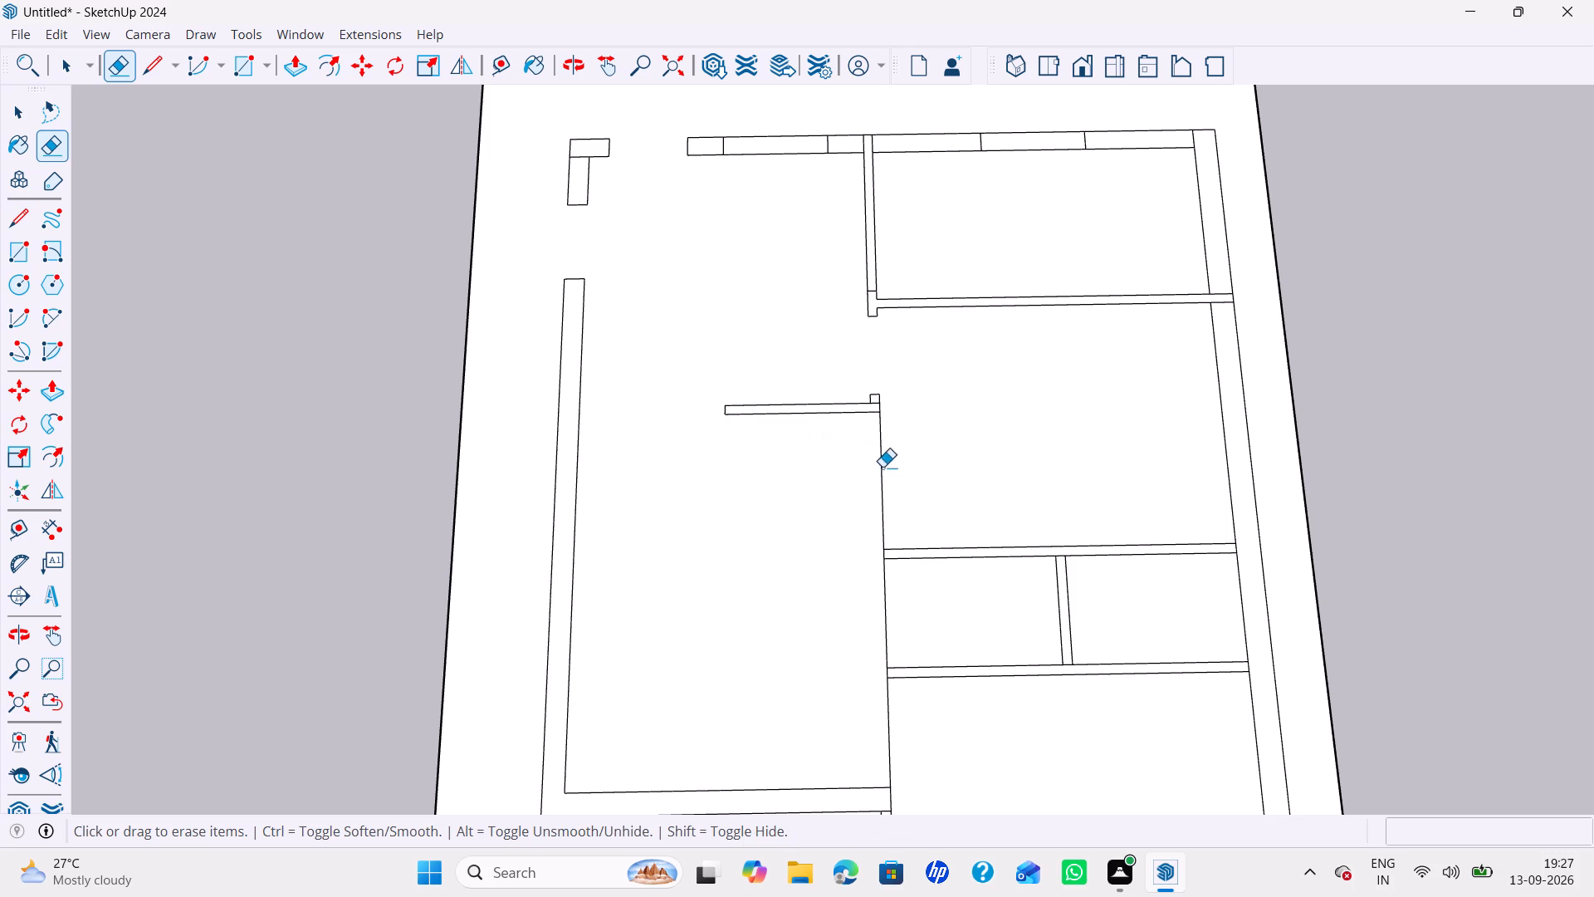
key("space")
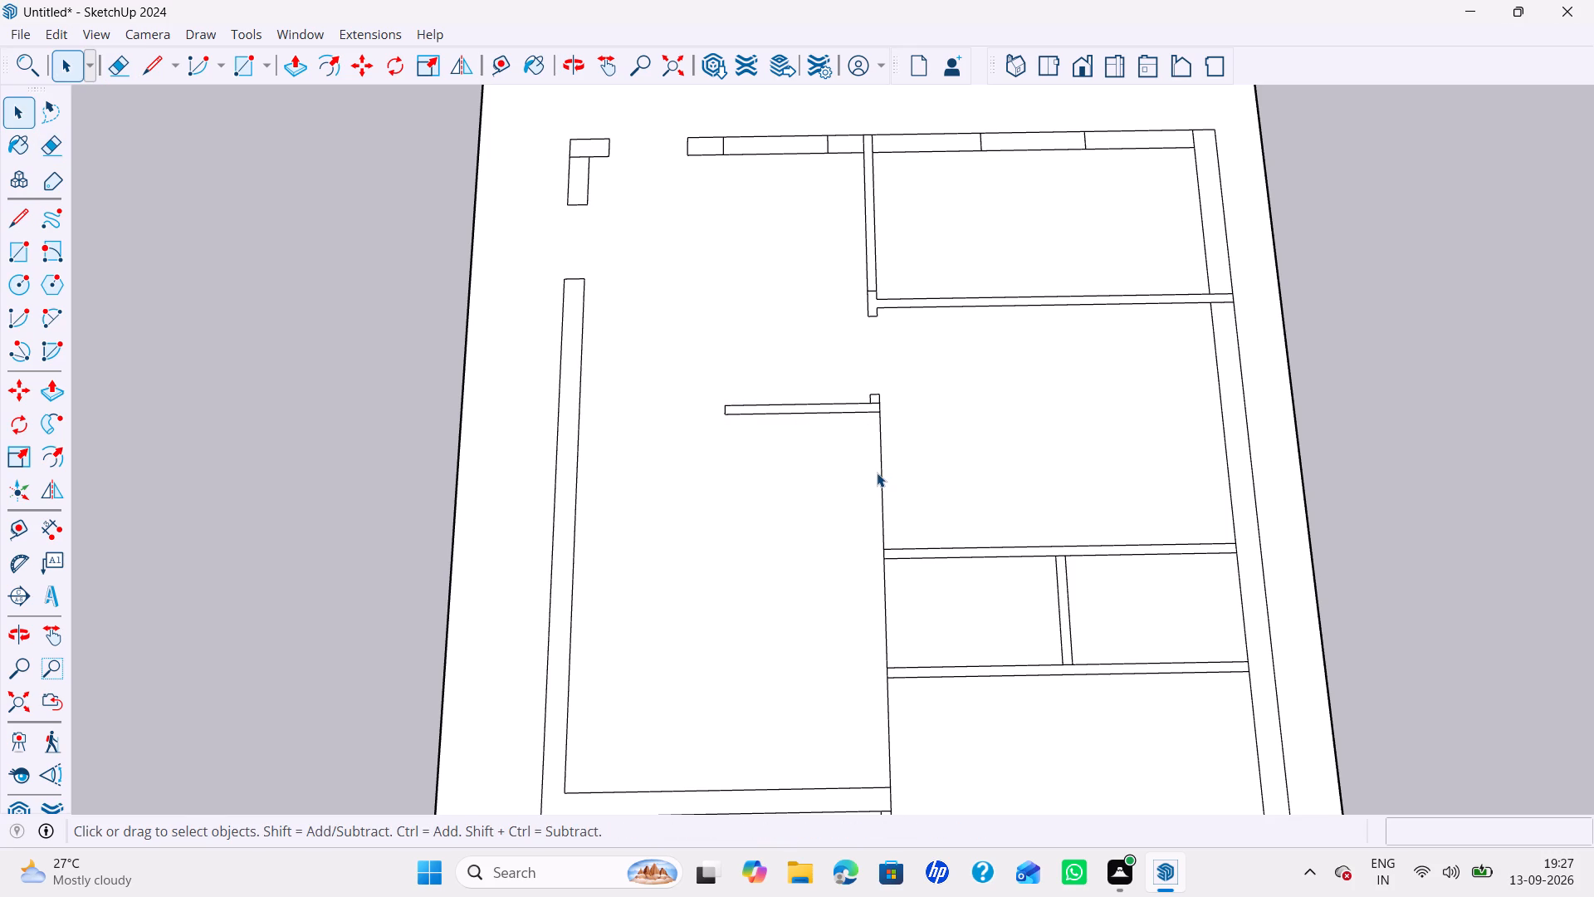
Draw the dividing wall's missing edge 9' 9" from the cross-wall junction to the small rooms' near wall, and close its end with a 4" line.
key("l")
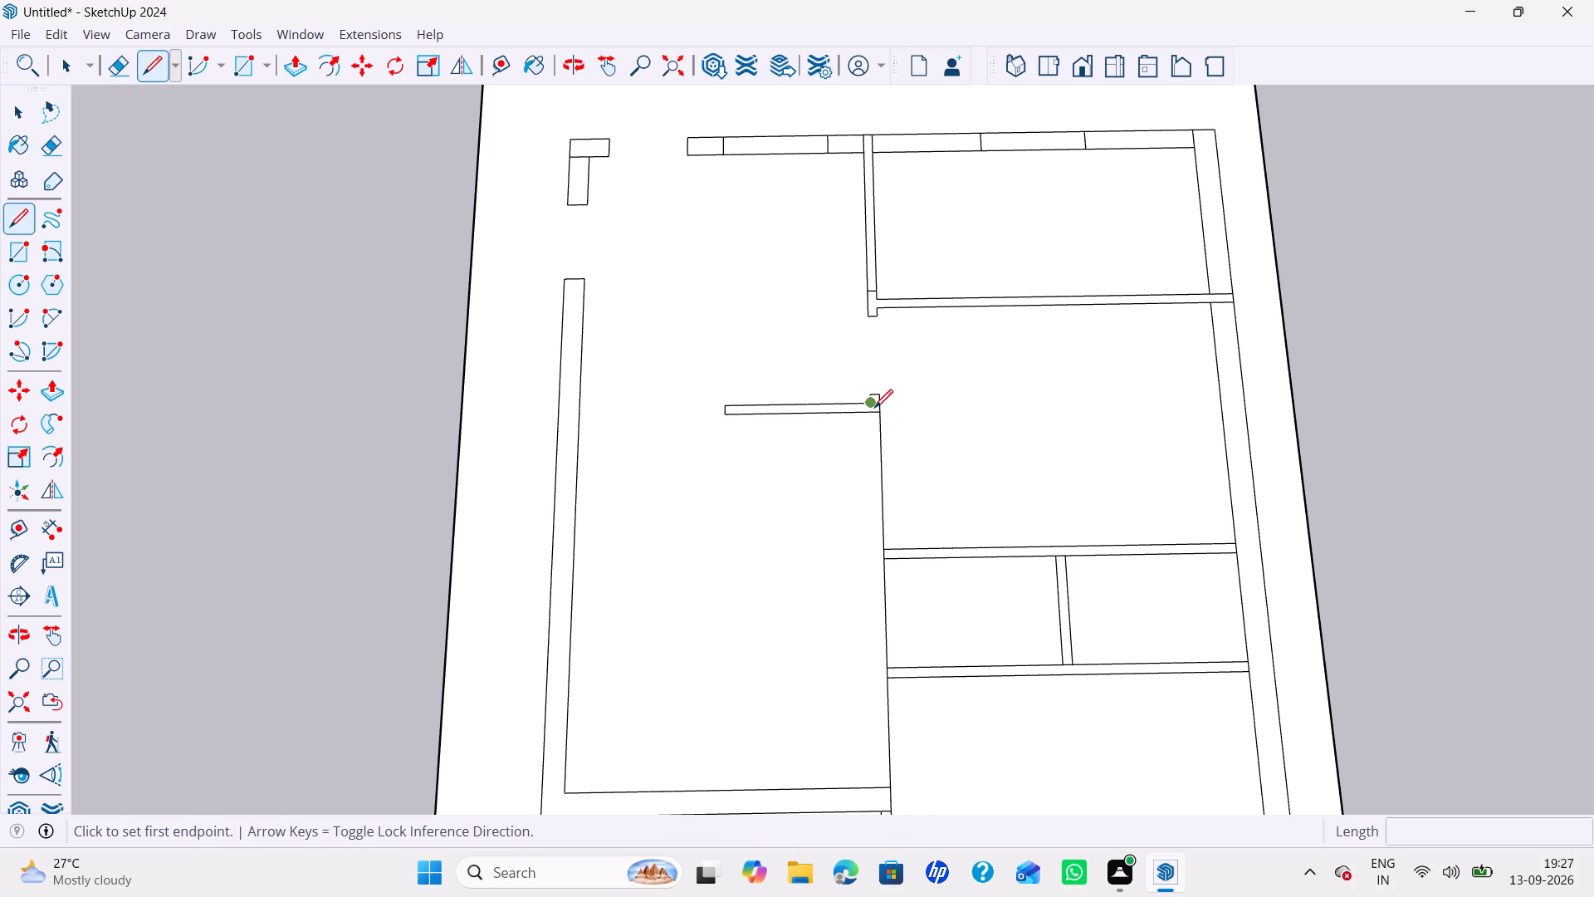
left_click(872, 409)
key("Escape")
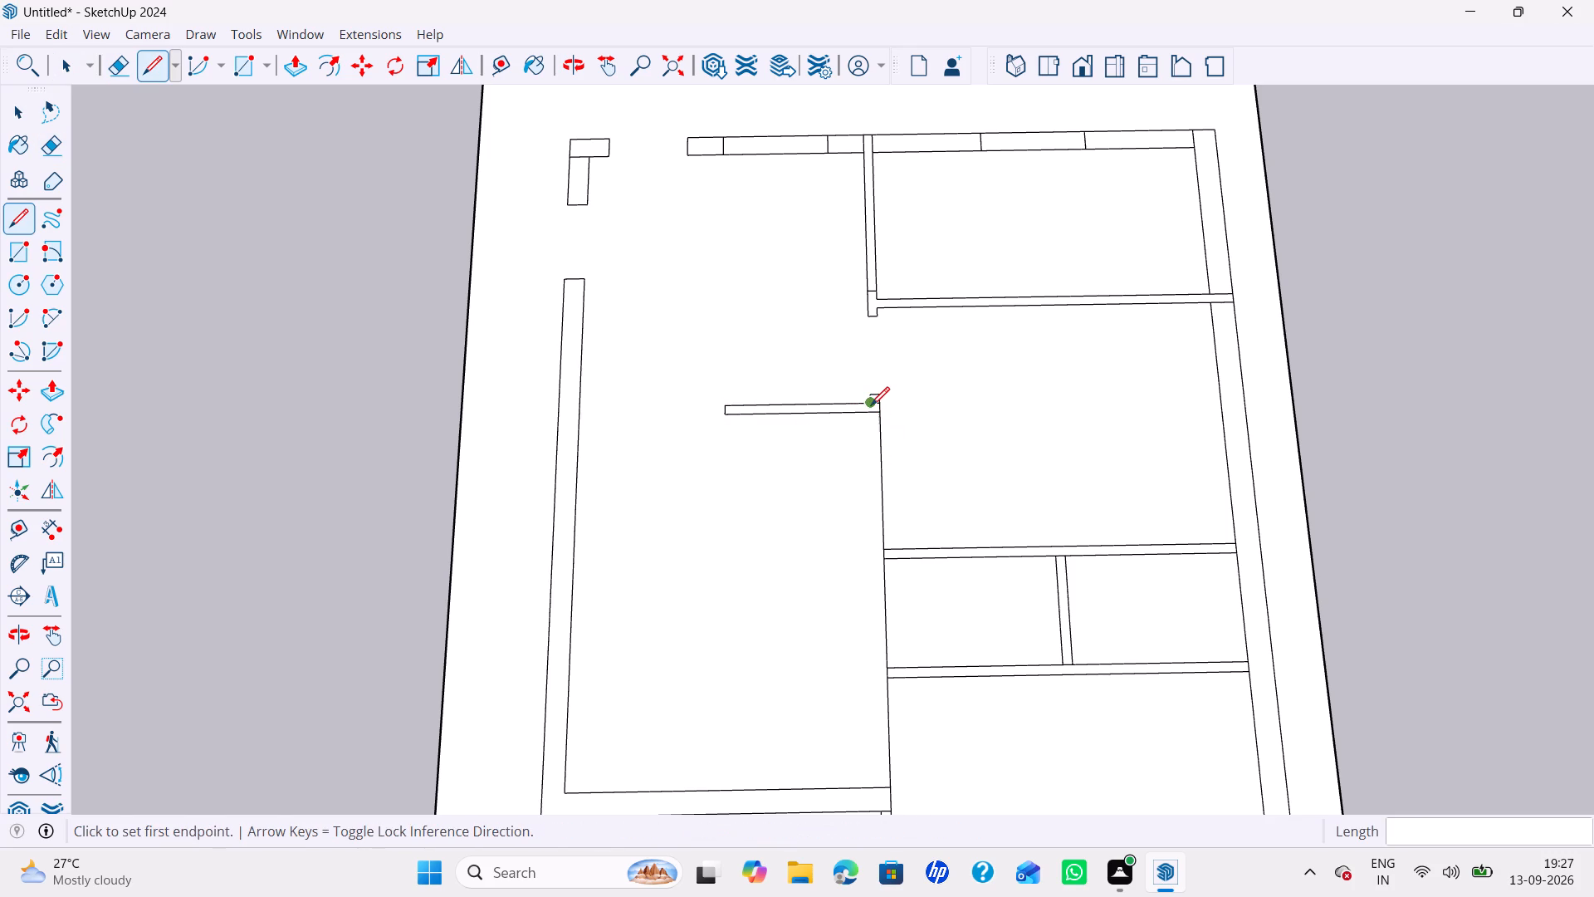
left_click(871, 405)
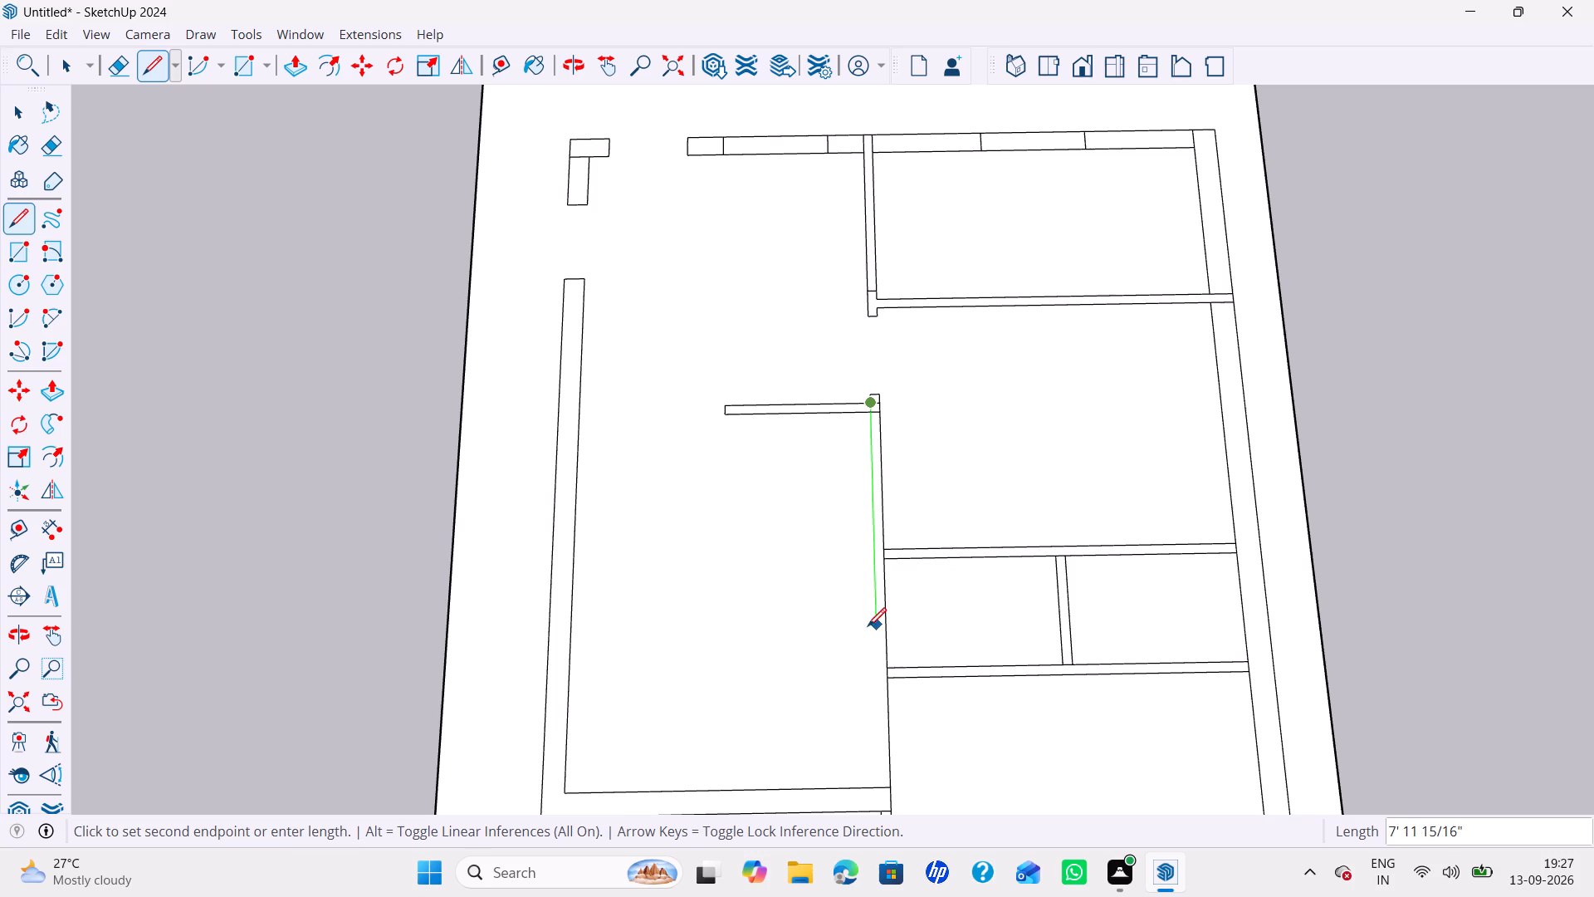
key("Left")
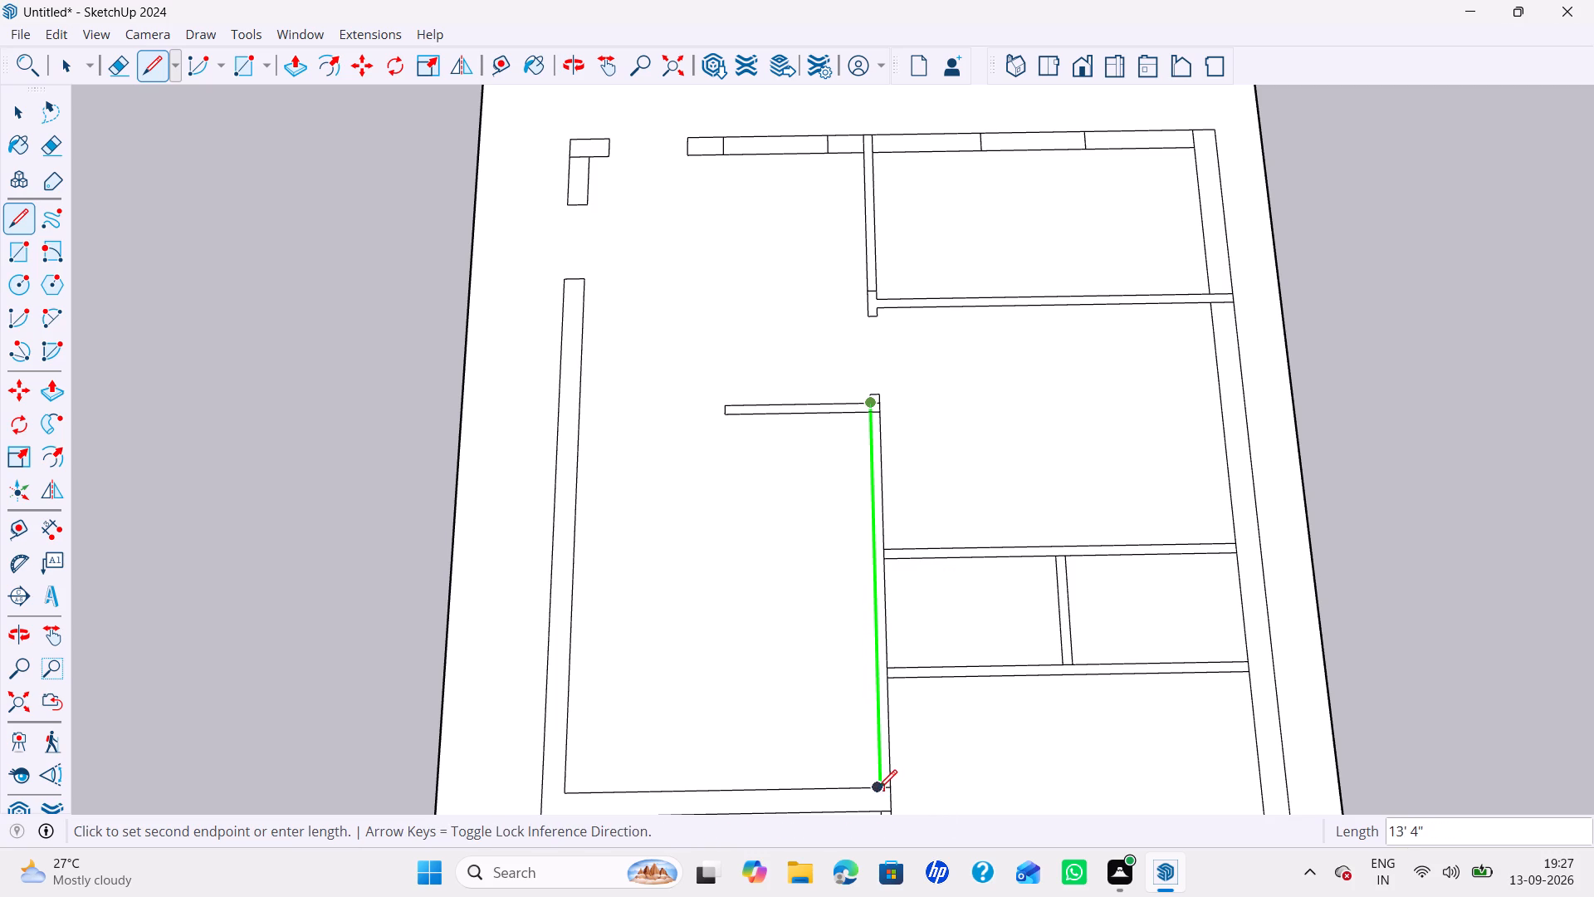
left_click(890, 679)
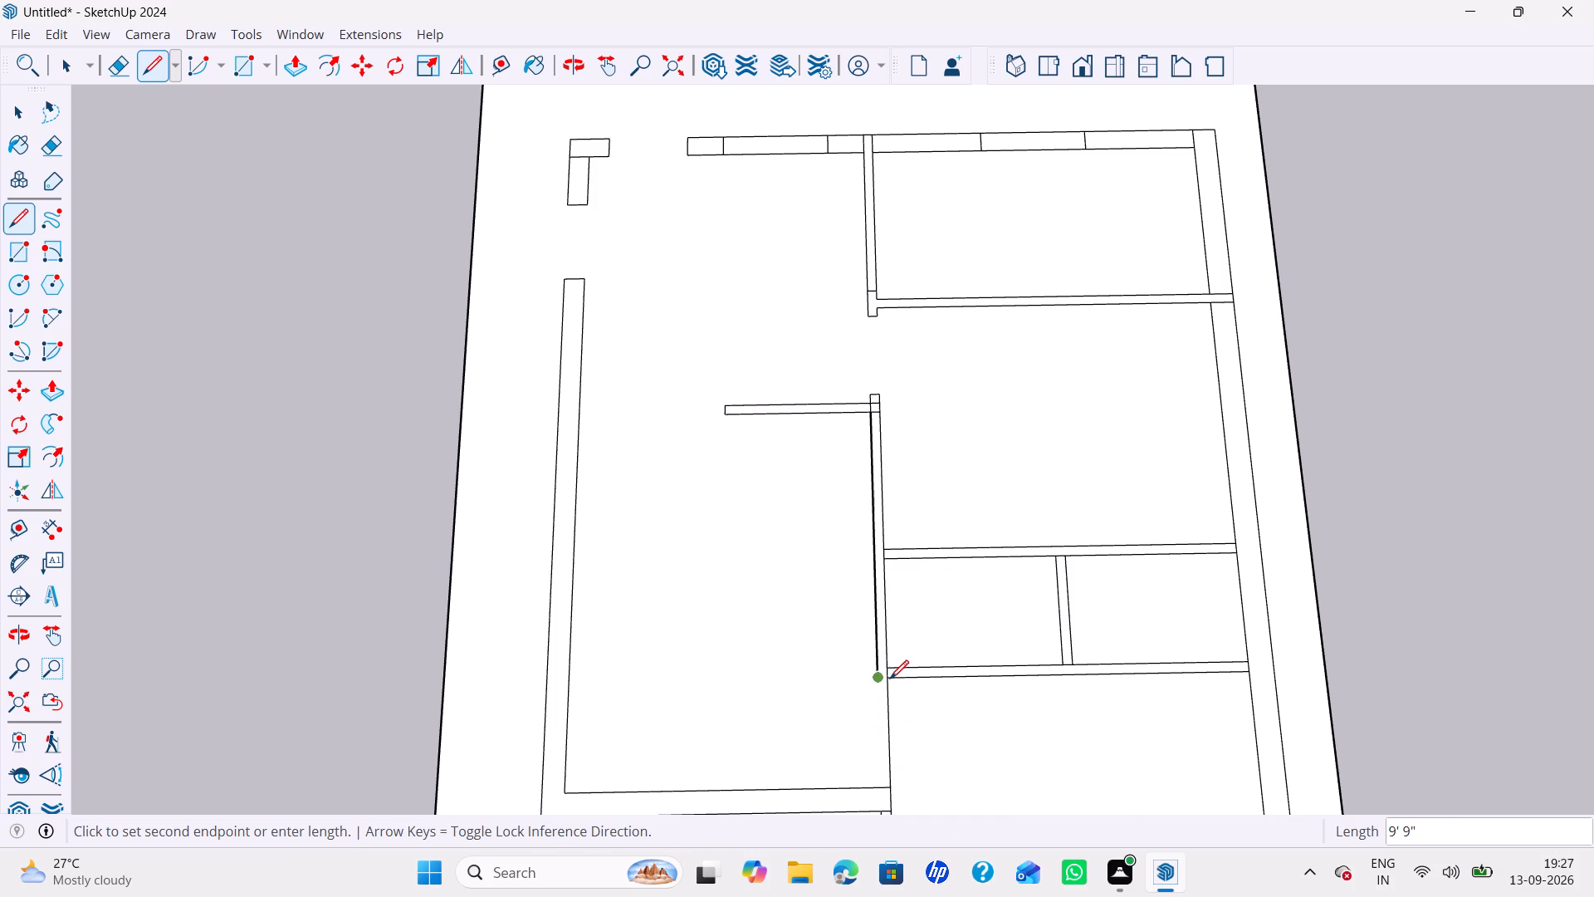
left_click(887, 681)
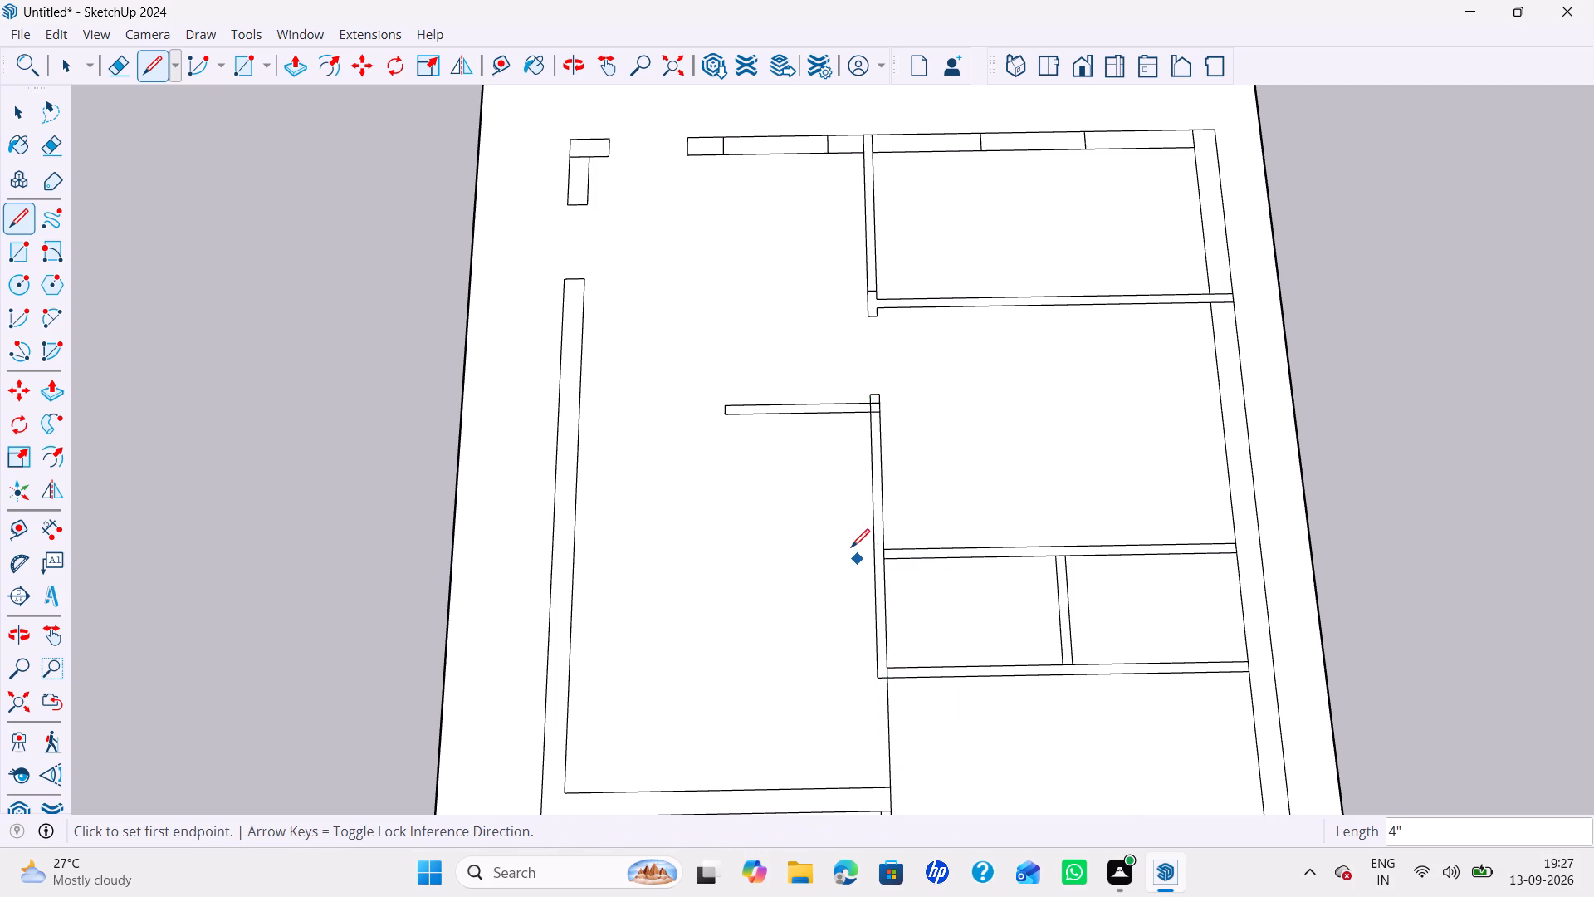
Erase the leftover line across the doorway stub where the shortened cross wall meets the dividing wall.
key("e")
scroll(872, 421, "up", 7)
left_click(870, 399)
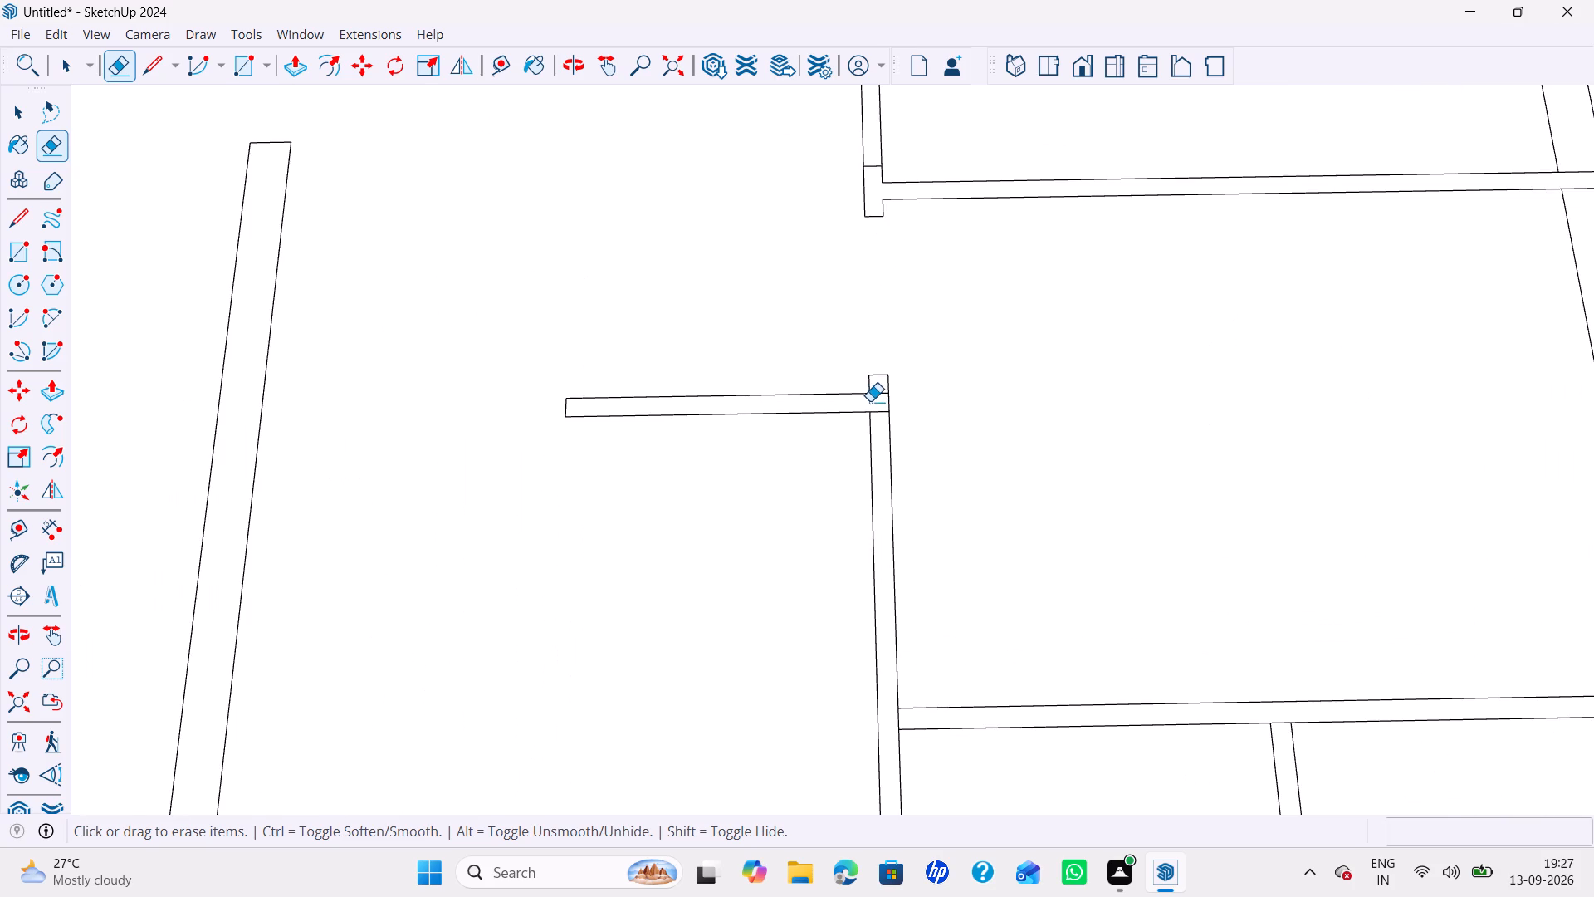
left_click(882, 389)
key("space")
Extend the dividing wall's missing edge from the corner by the small rooms' near wall to the near outer wall.
scroll(1024, 728, "down", 3)
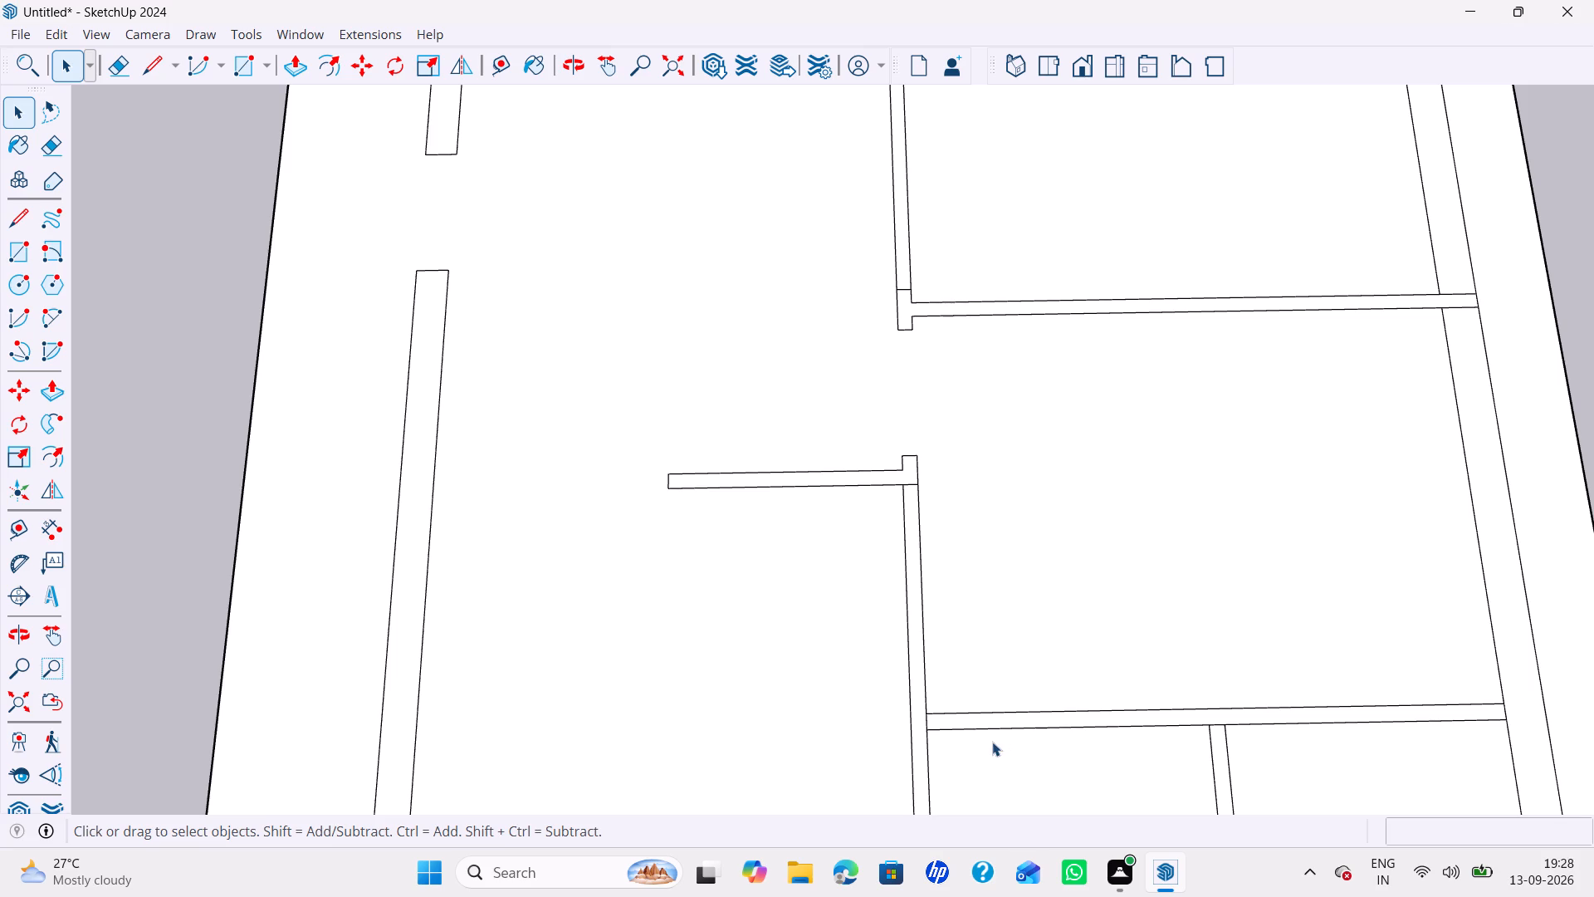
middle_click_drag(990, 742, 901, 670, "shift")
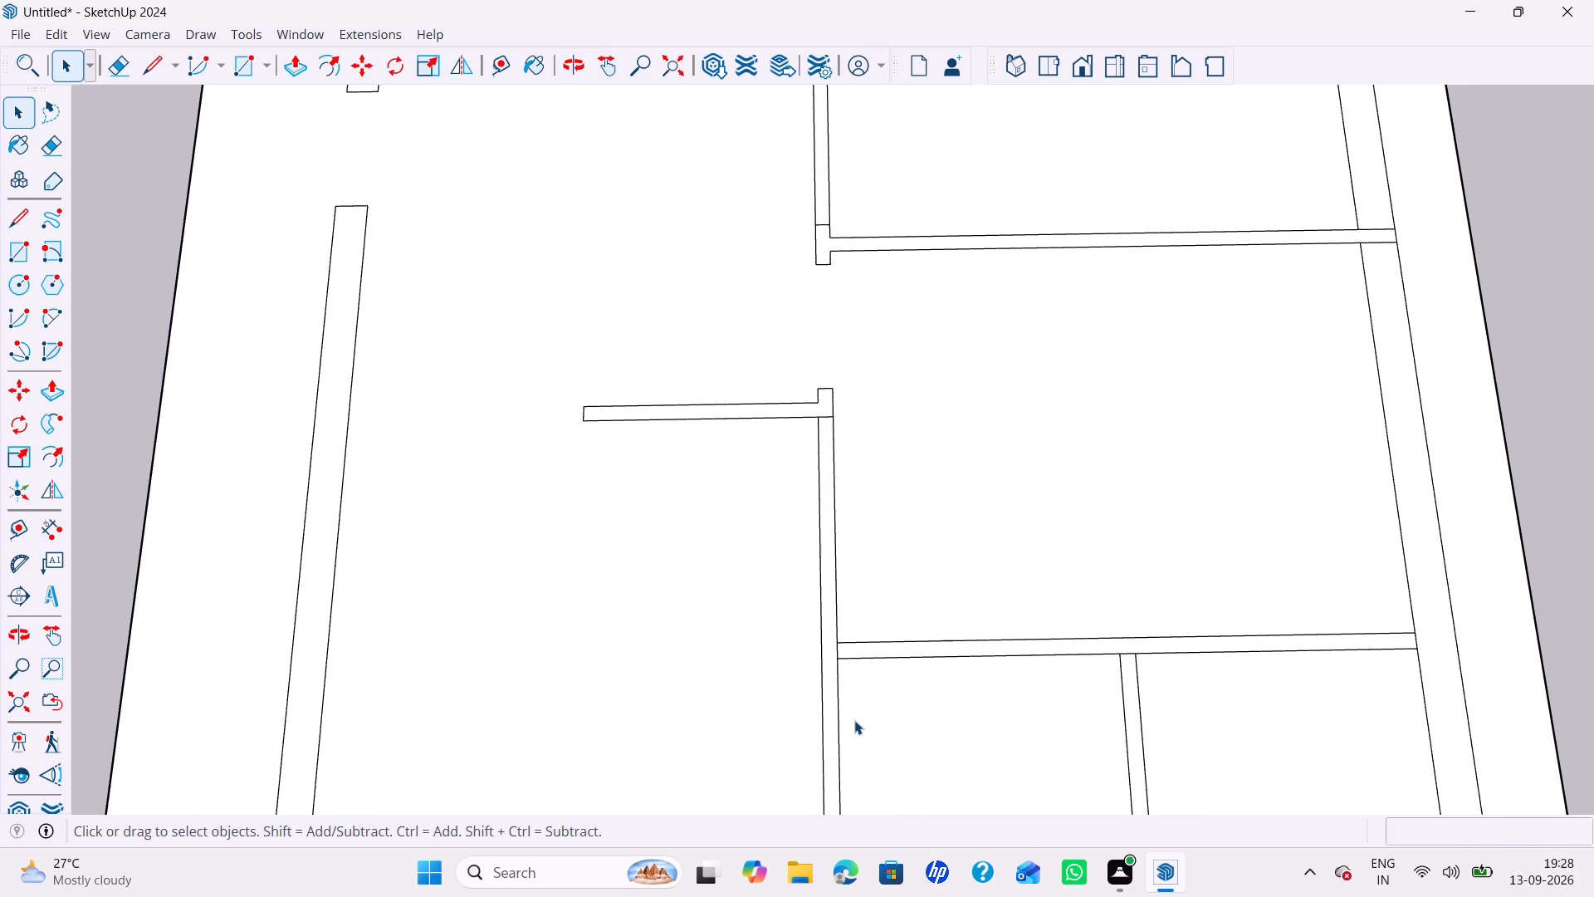
scroll(821, 715, "down", 7)
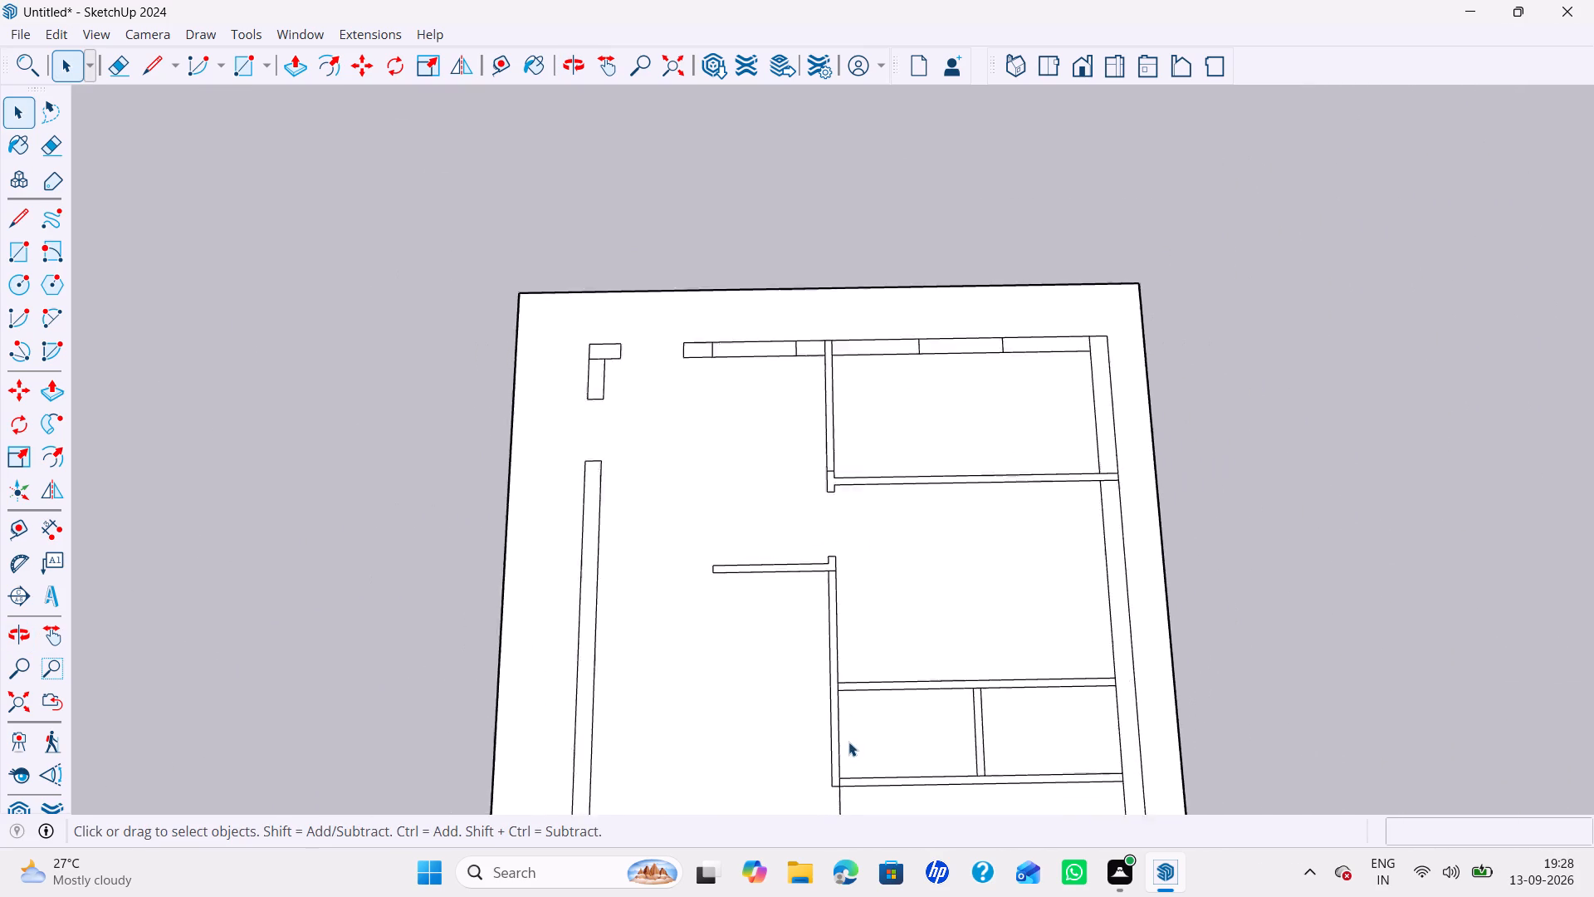
scroll(848, 742, "down", 7)
middle_click_drag(841, 732, 814, 647, "shift")
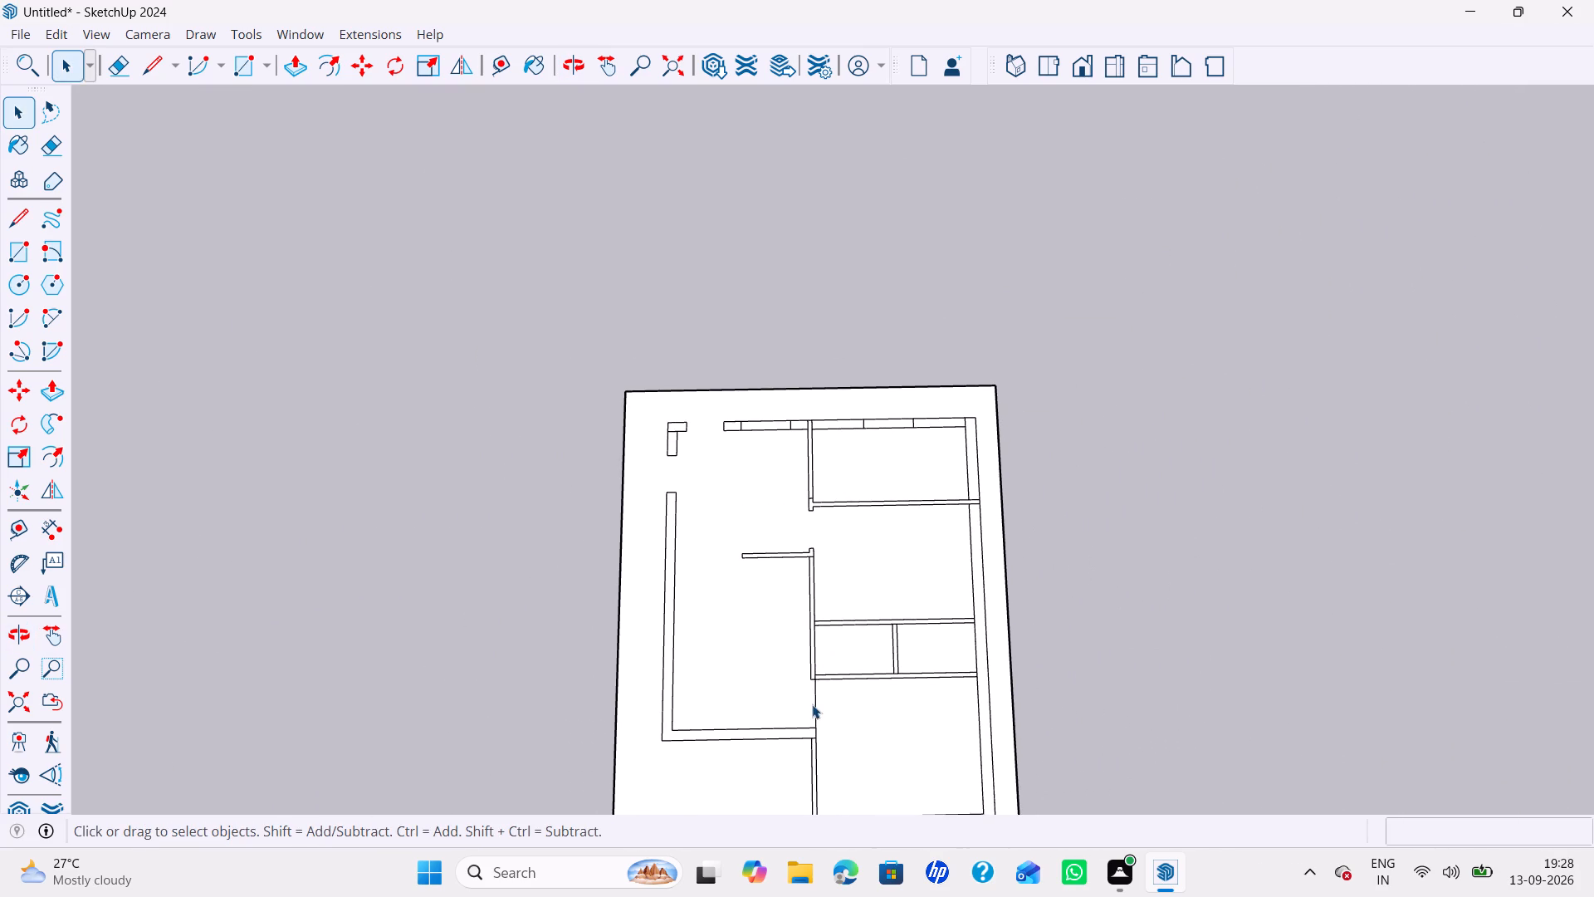
scroll(827, 721, "up", 1)
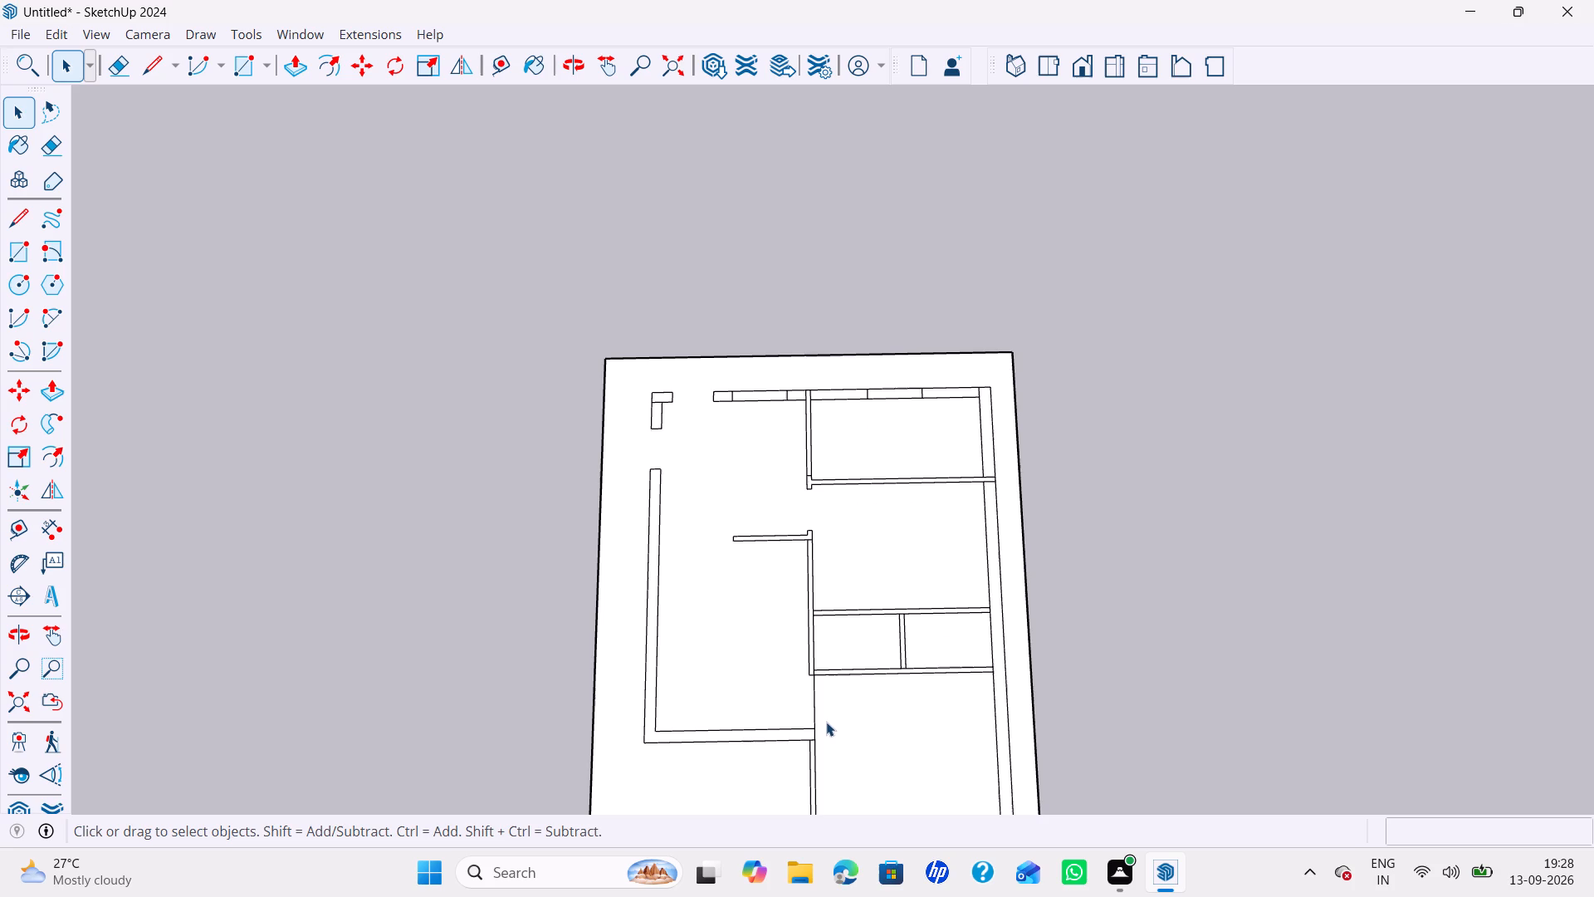
key("w")
scroll(810, 712, "up", 5)
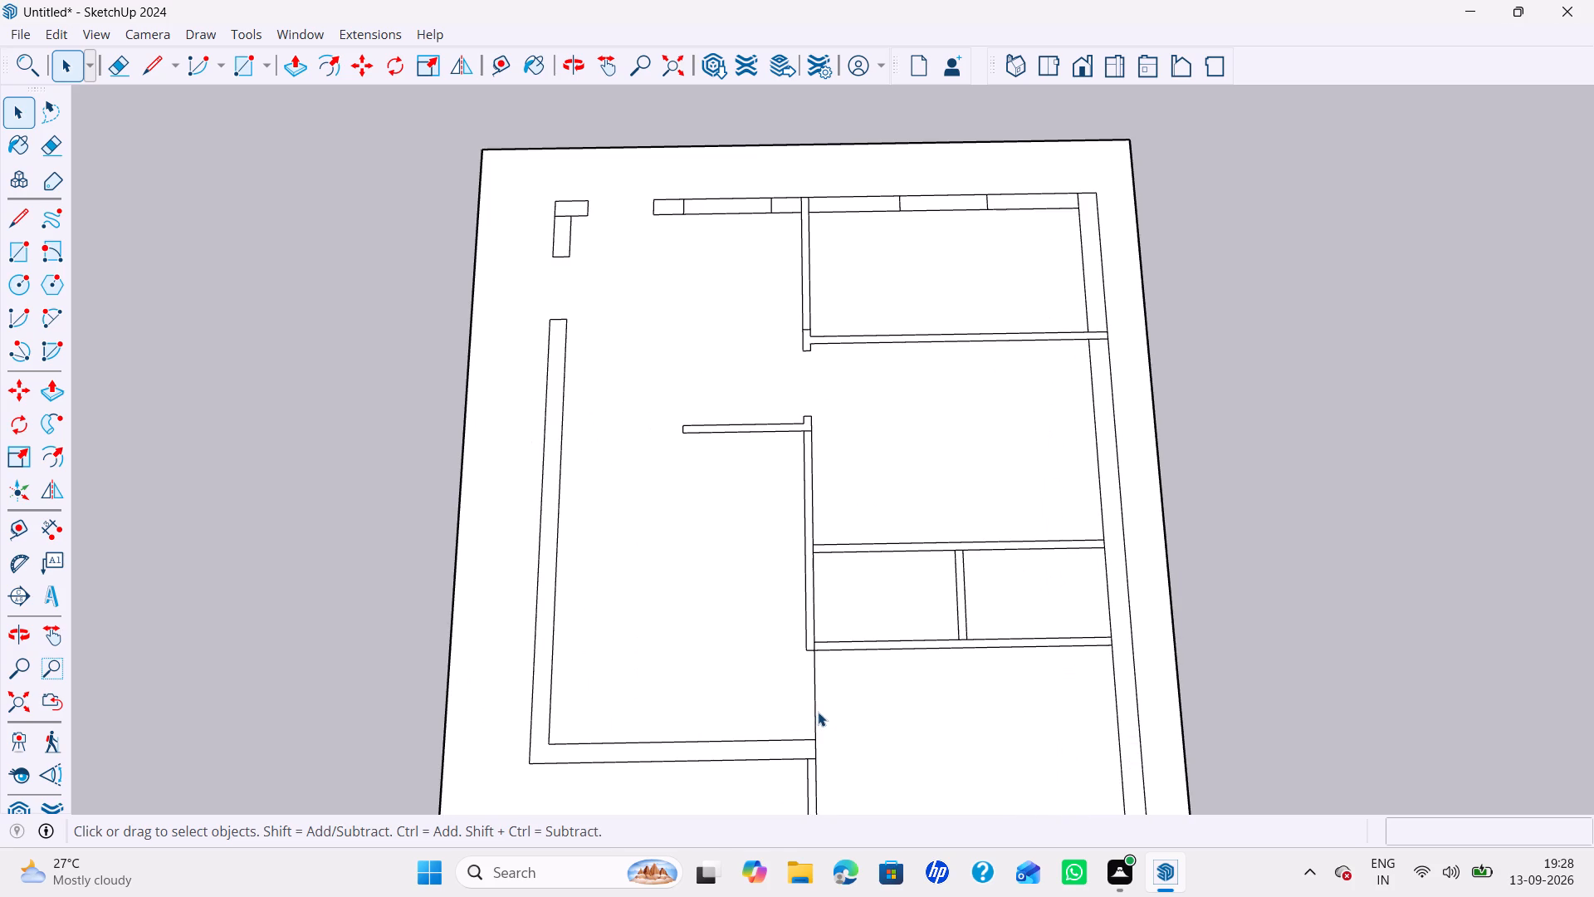
key("l")
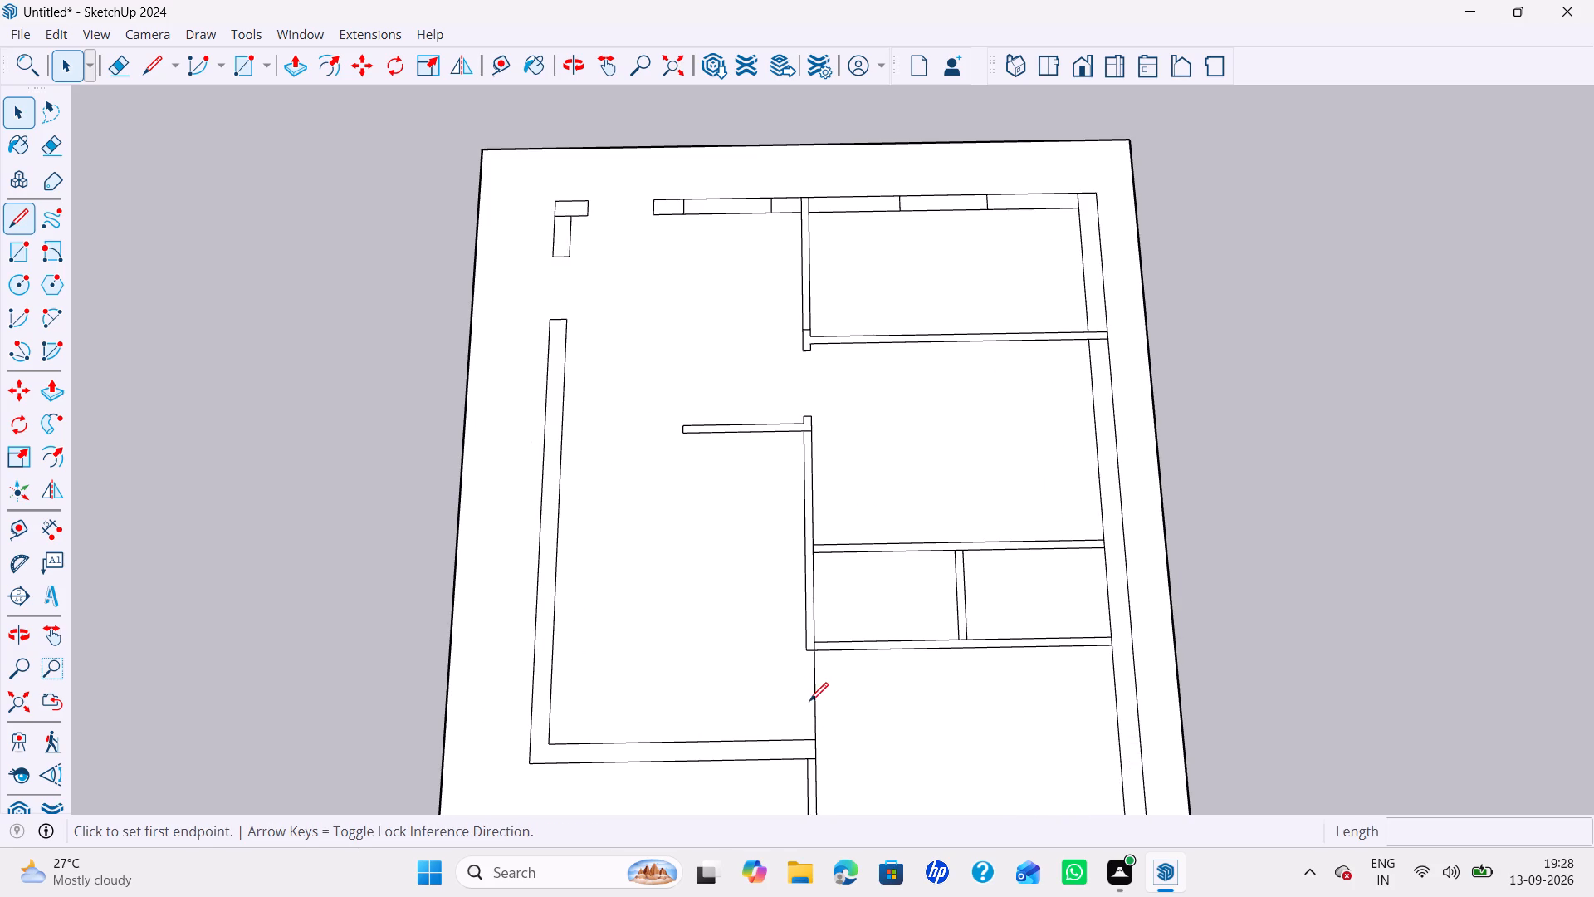
left_click_drag(805, 645, 805, 656)
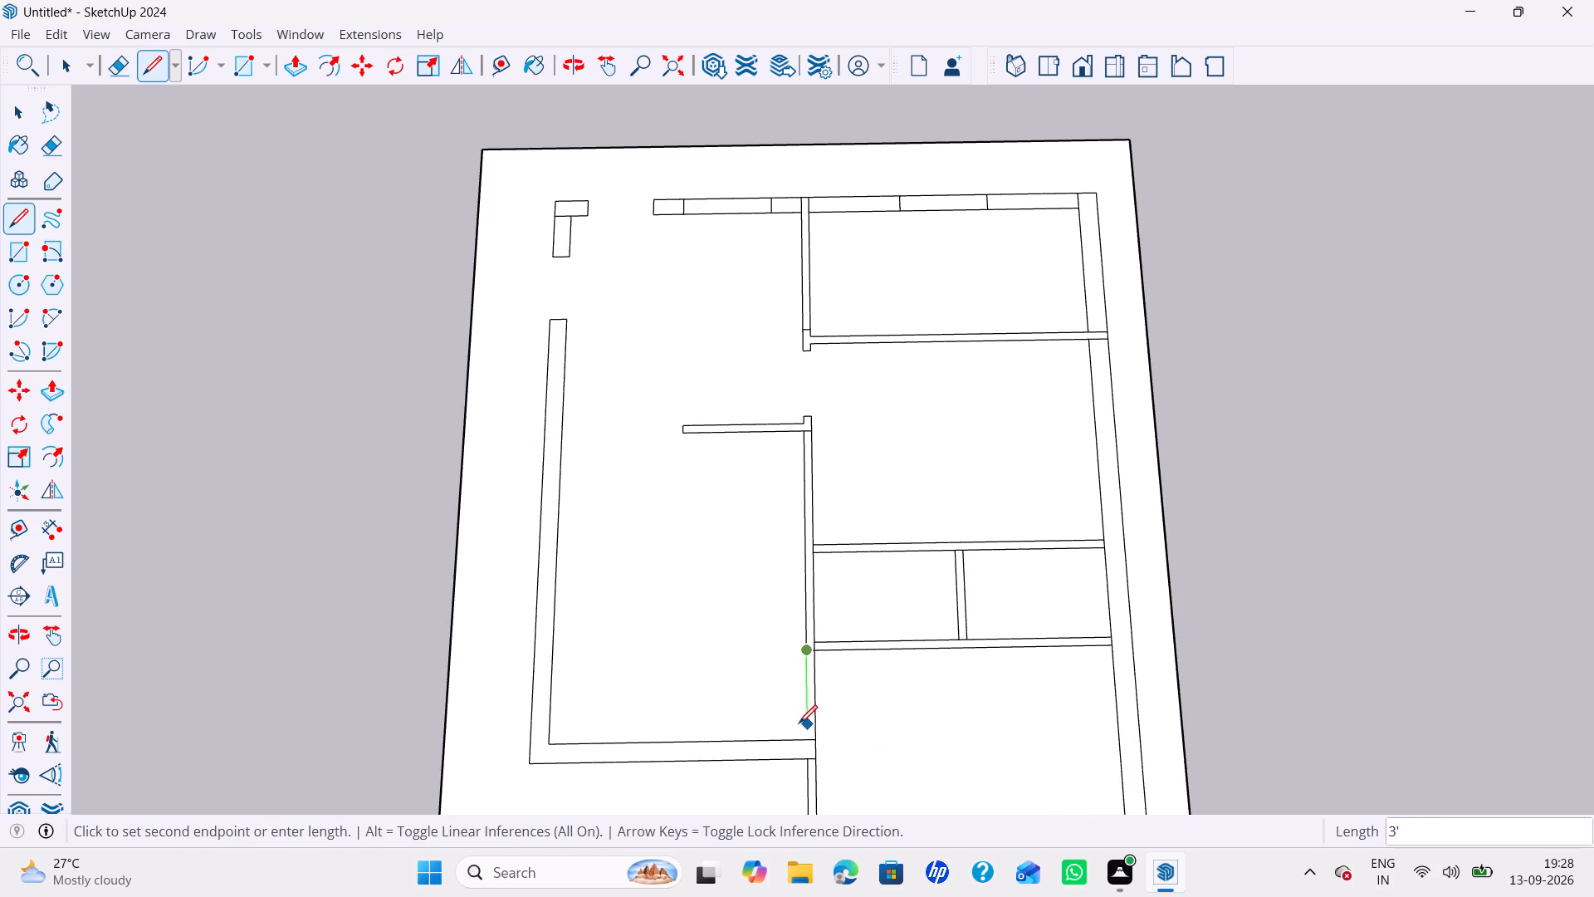
key("Left")
left_click(804, 742)
key("space")
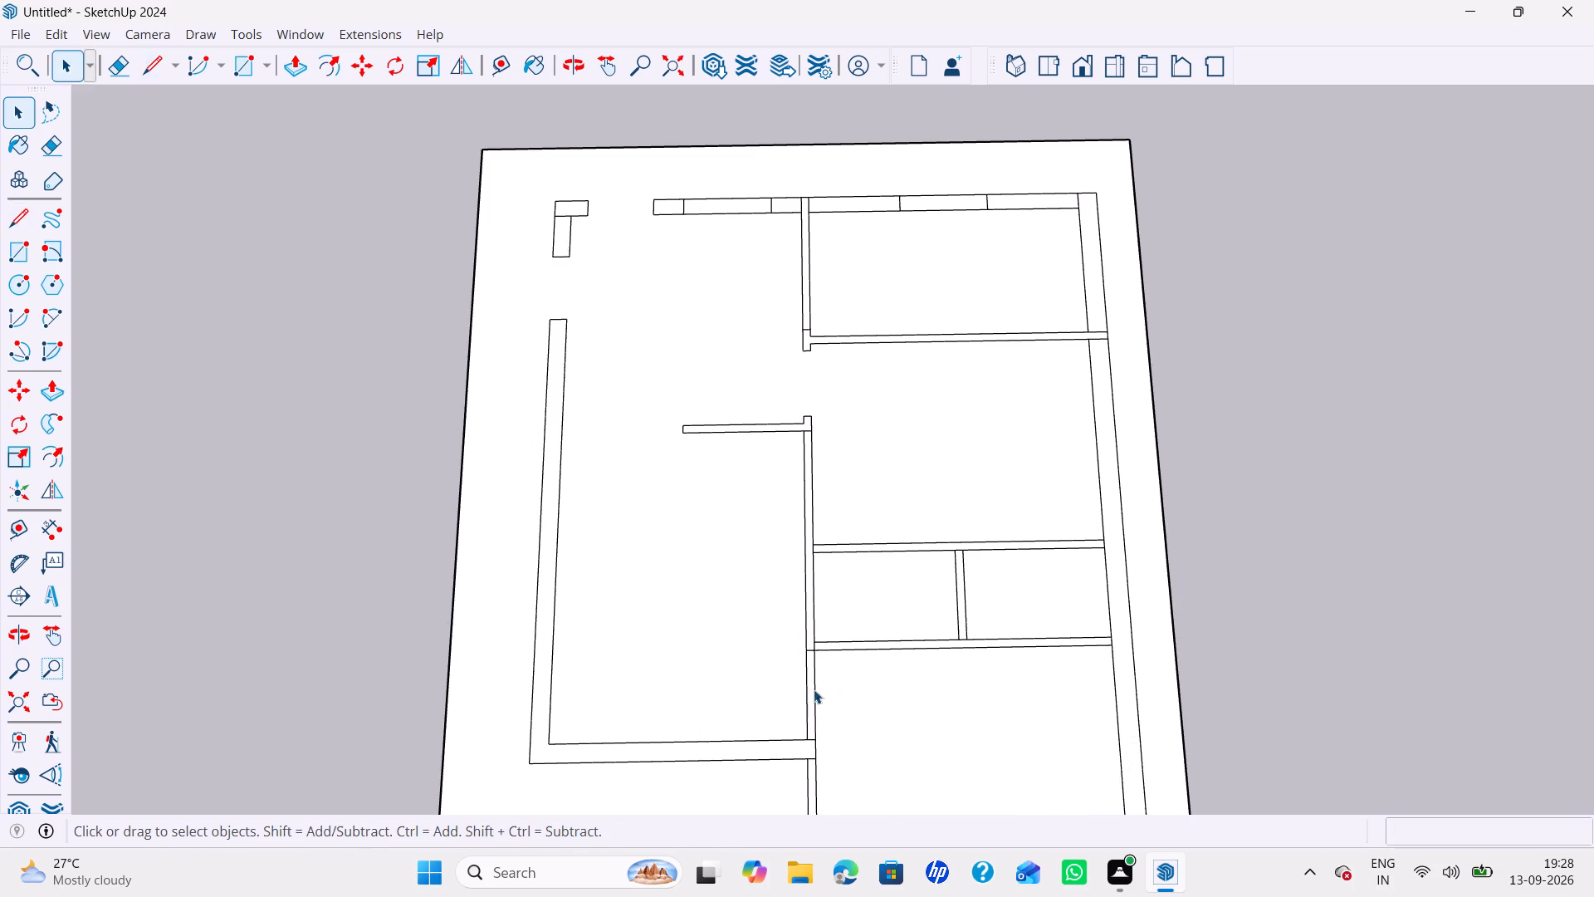
Copy the line across the dividing wall beside the small rooms' near wall 3' toward the near outer wall.
scroll(808, 648, "up", 2)
left_click(809, 651)
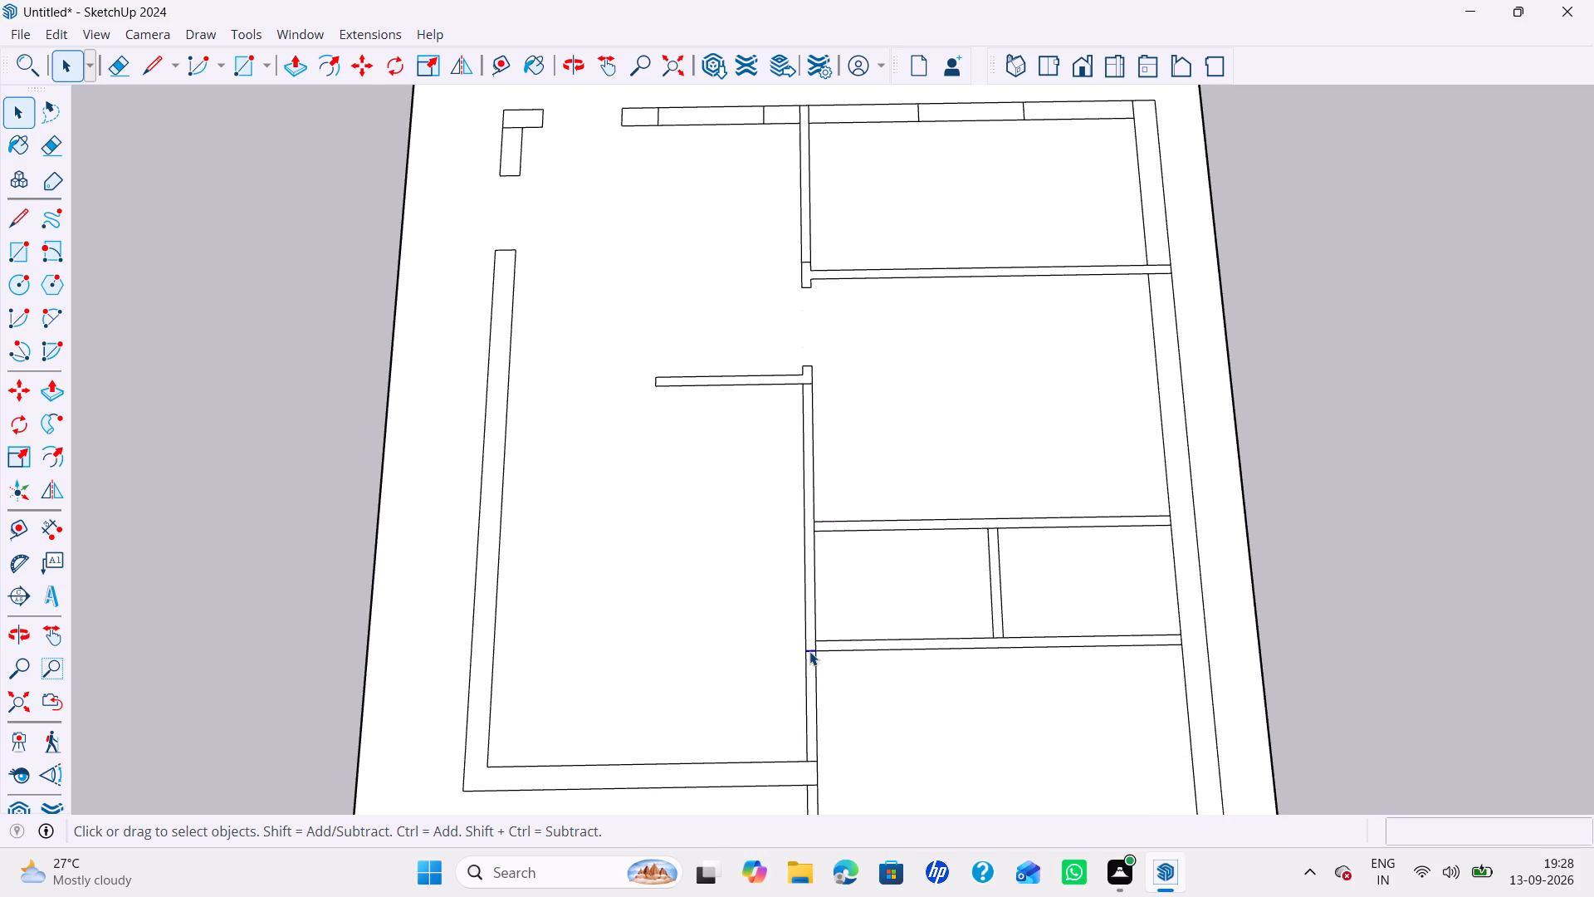
key("m")
left_click(817, 653)
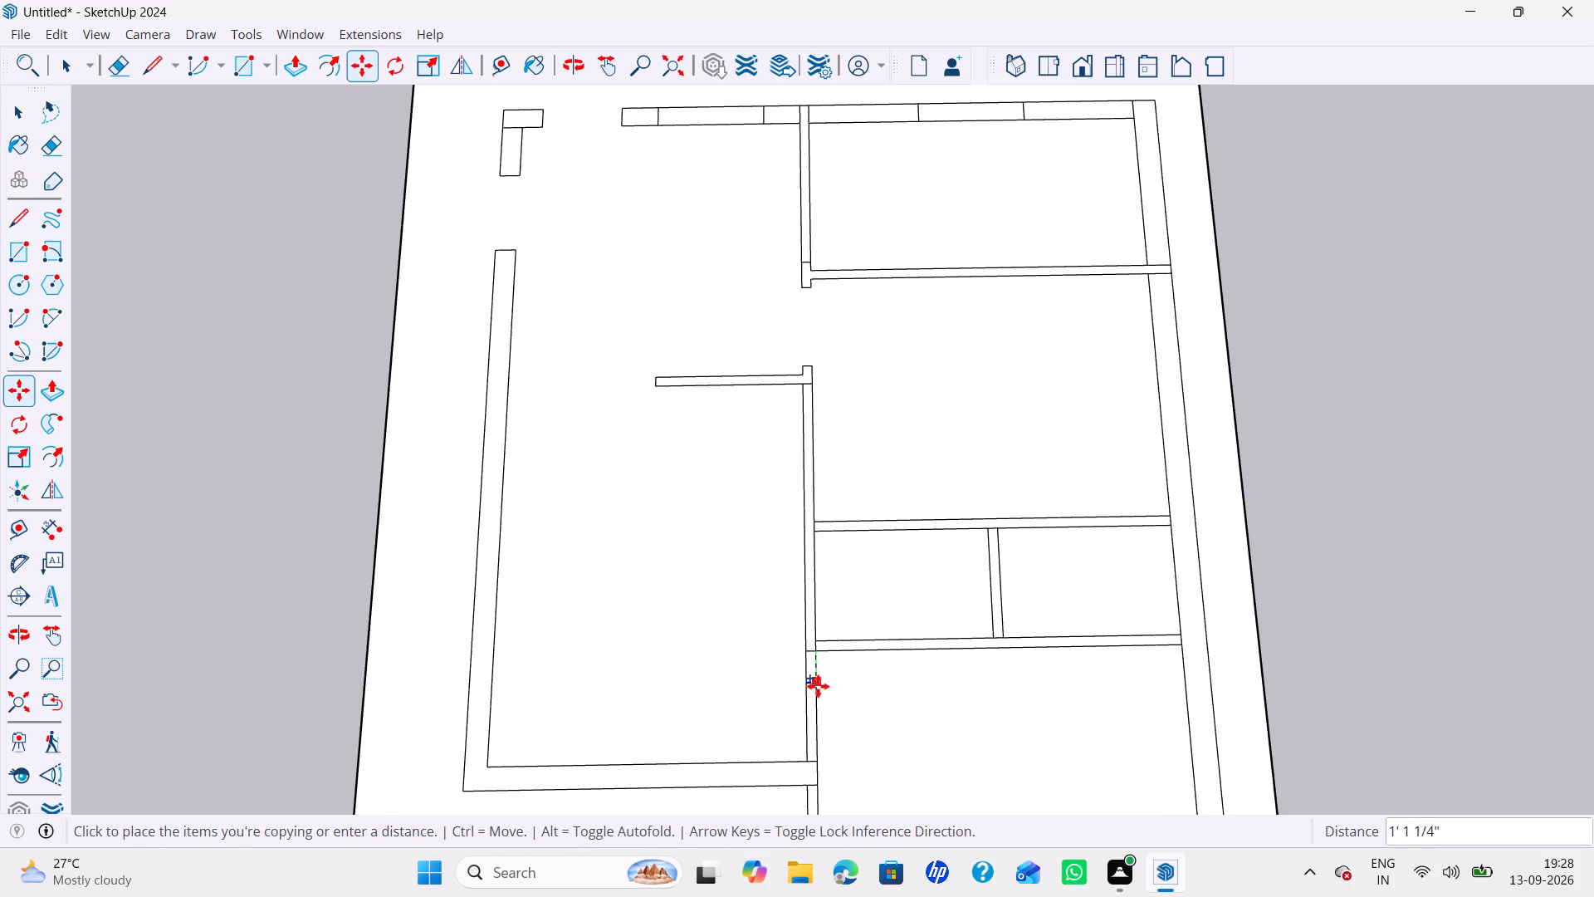
key("3")
key("apostrophe")
key("Return")
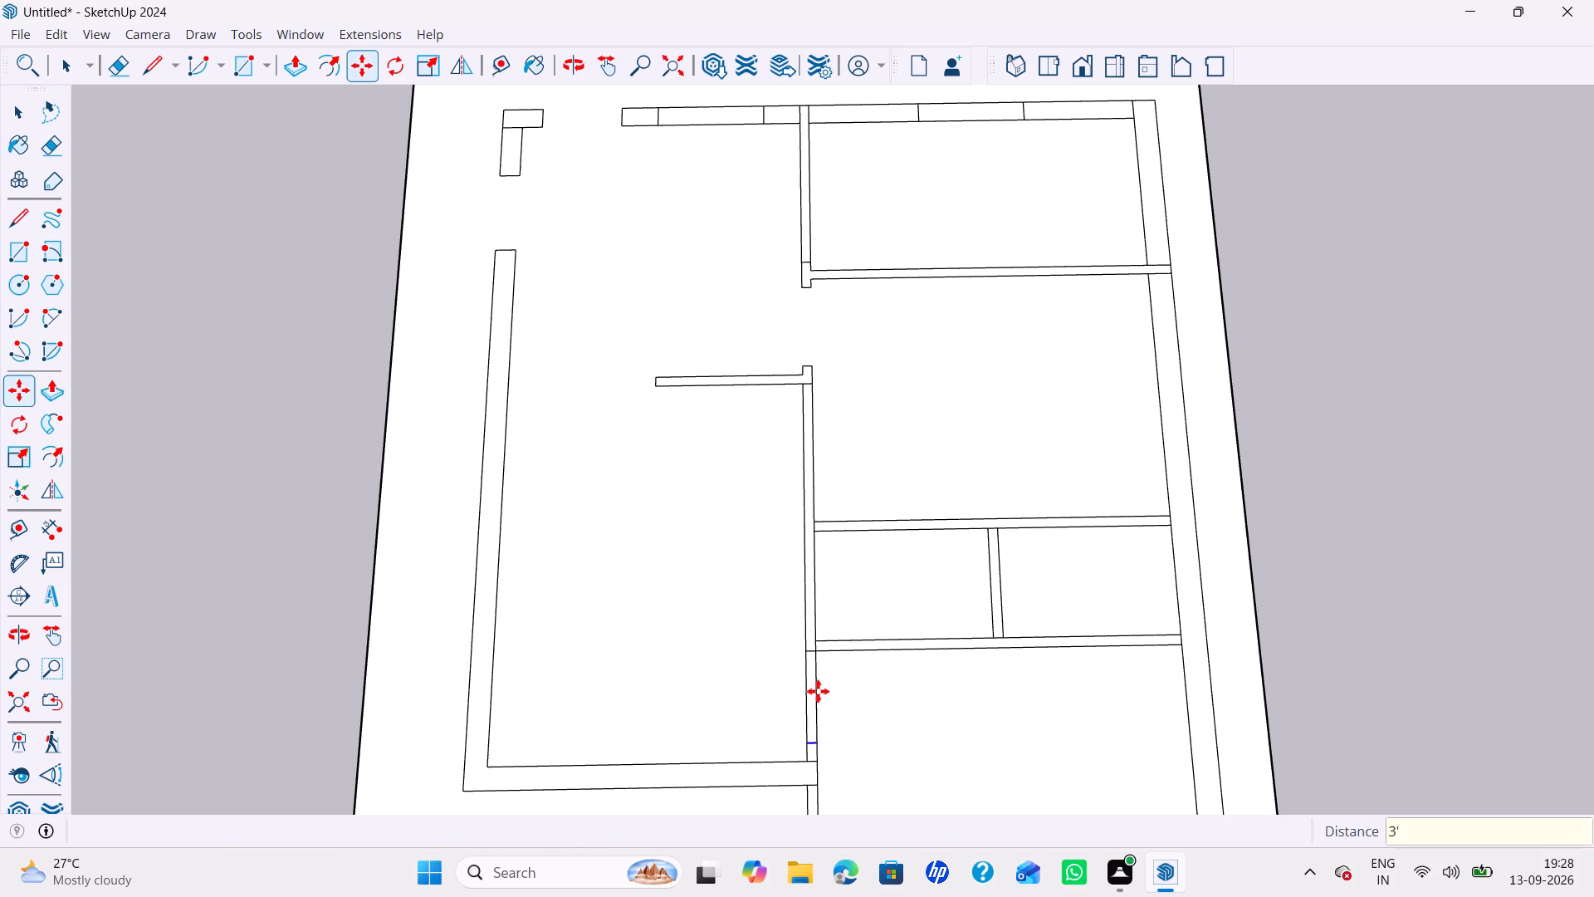
Erase both edges of the dividing wall between the two lines 3' apart to open the doorway.
key("e")
left_click_drag(834, 707, 799, 724)
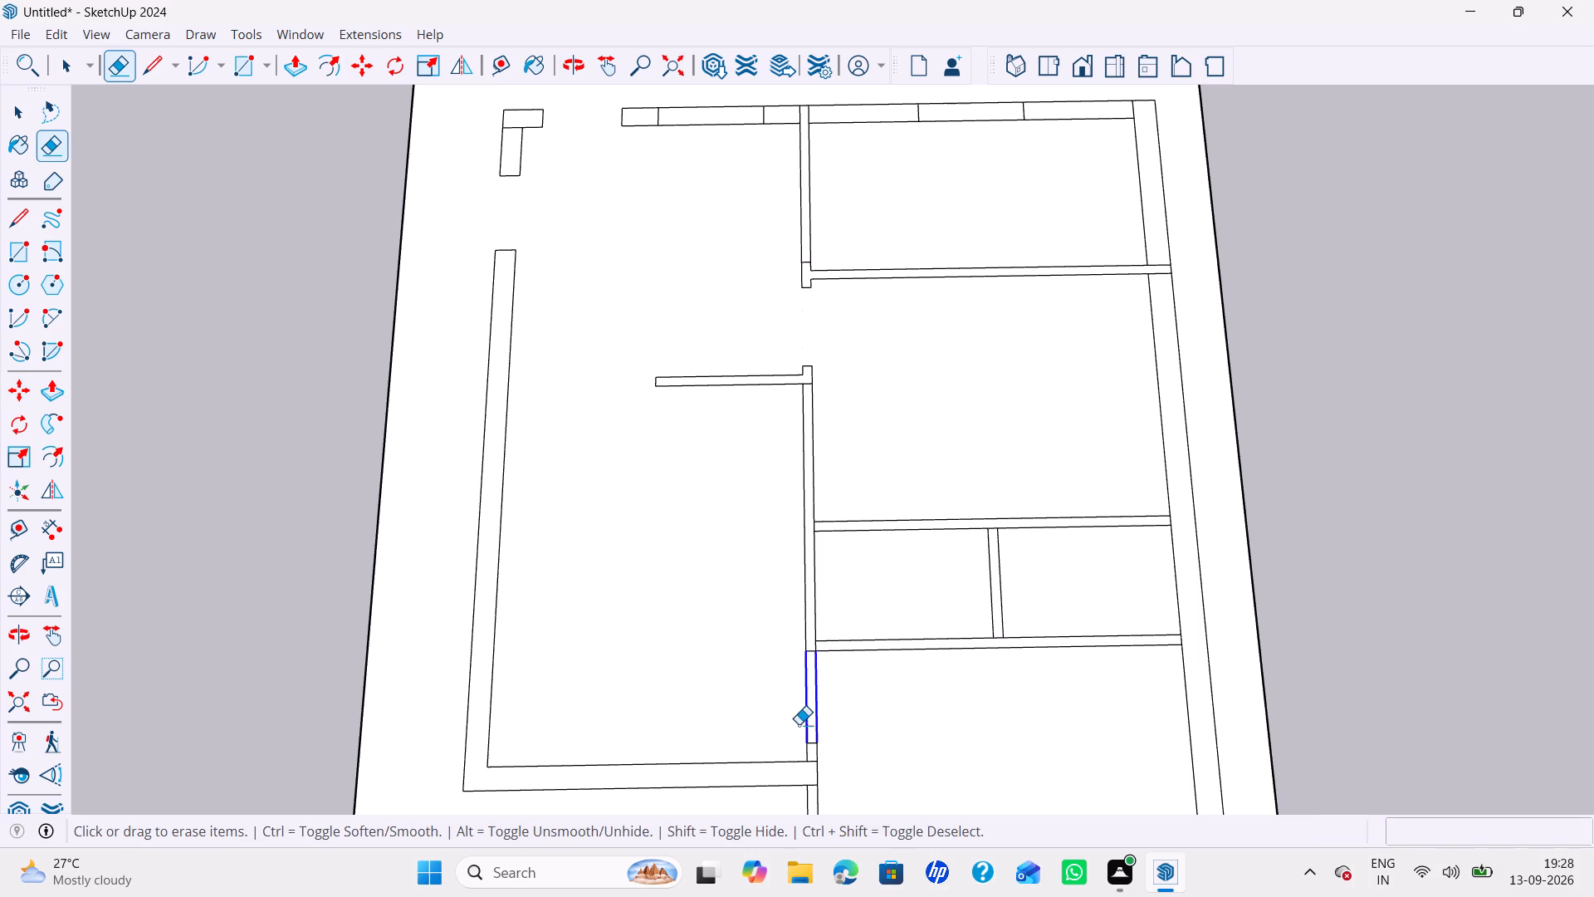
left_click_drag(799, 724, 795, 724)
Erase the leftover line between the new doorway stub and the near outer wall.
scroll(820, 755, "up", 2)
left_click(808, 762)
Draw a line straight across the large room's near outer wall from the room's inside corner at the side outer wall.
scroll(819, 782, "down", 5)
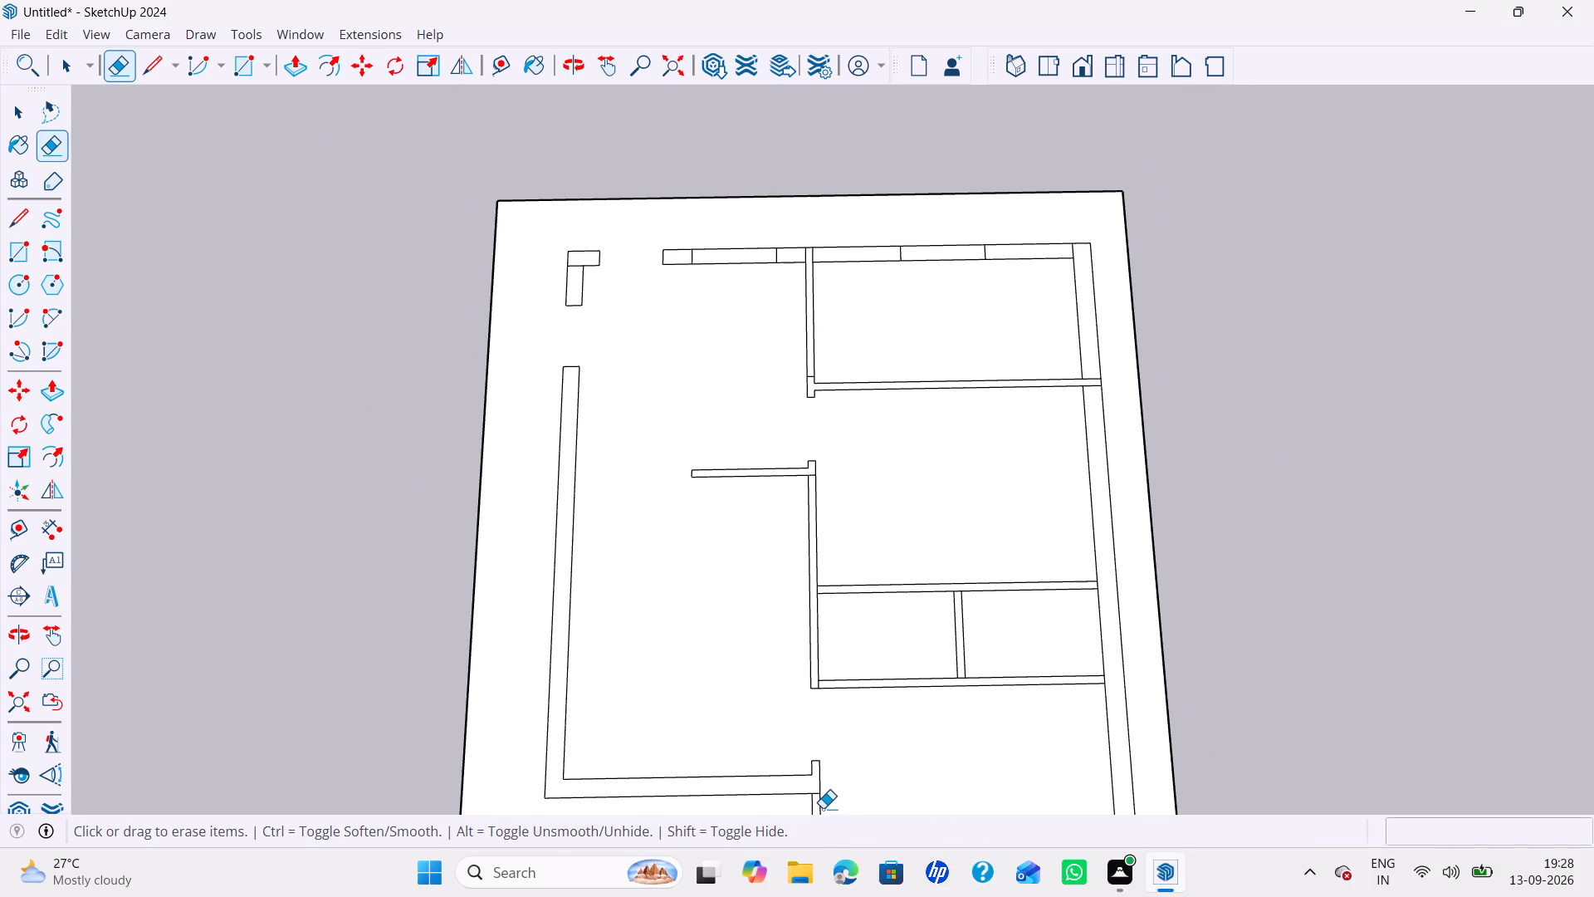
middle_click_drag(823, 803, 779, 586)
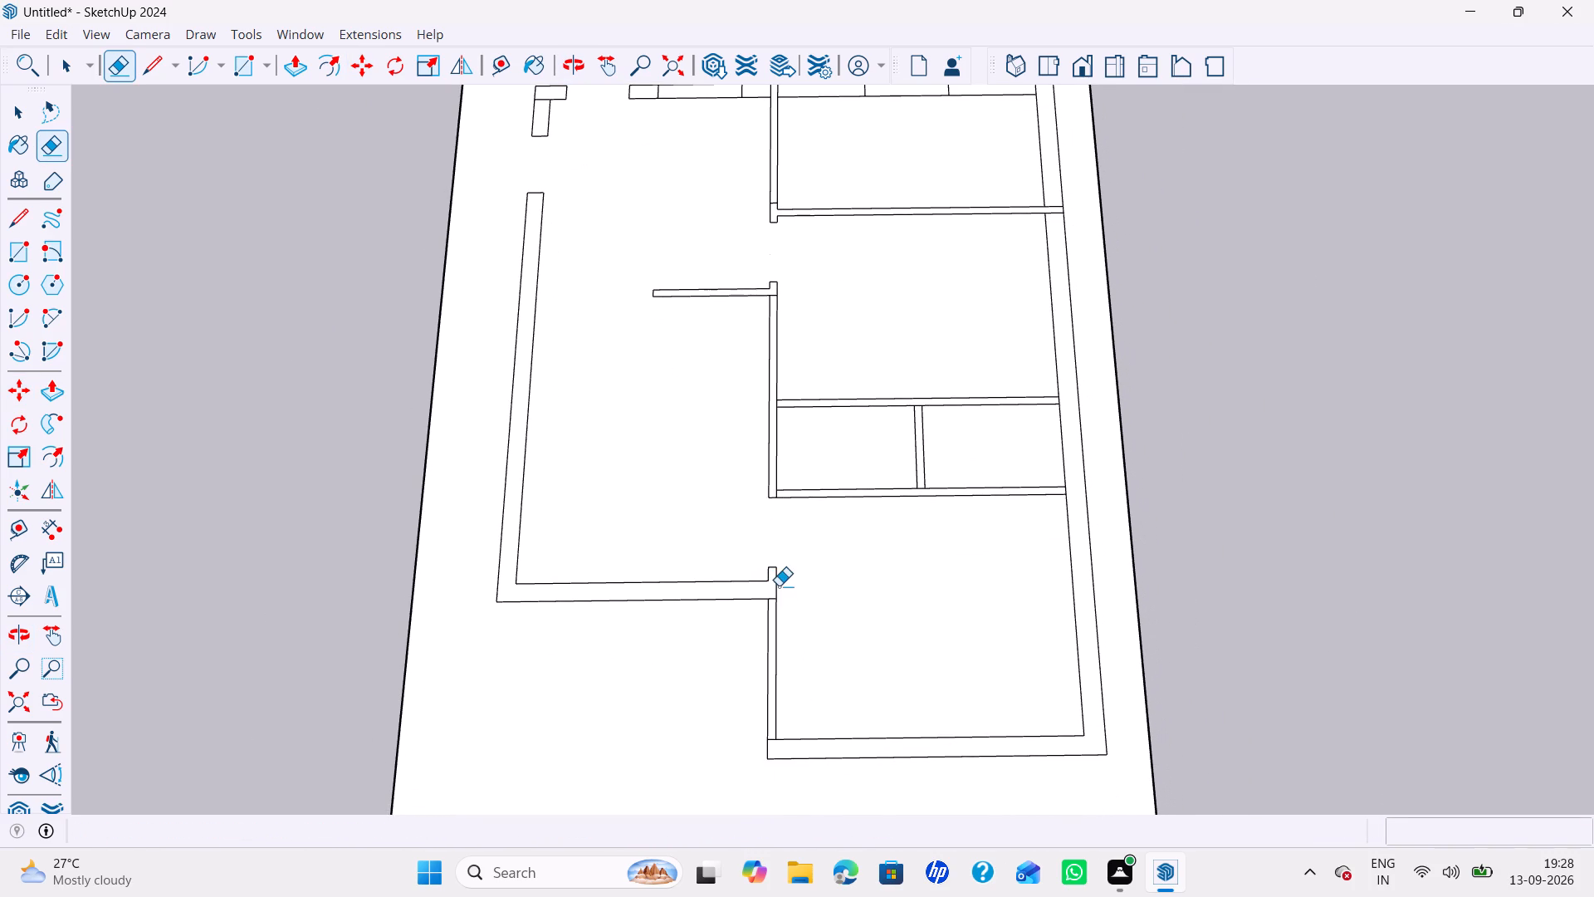
middle_click_drag(788, 592, 794, 643)
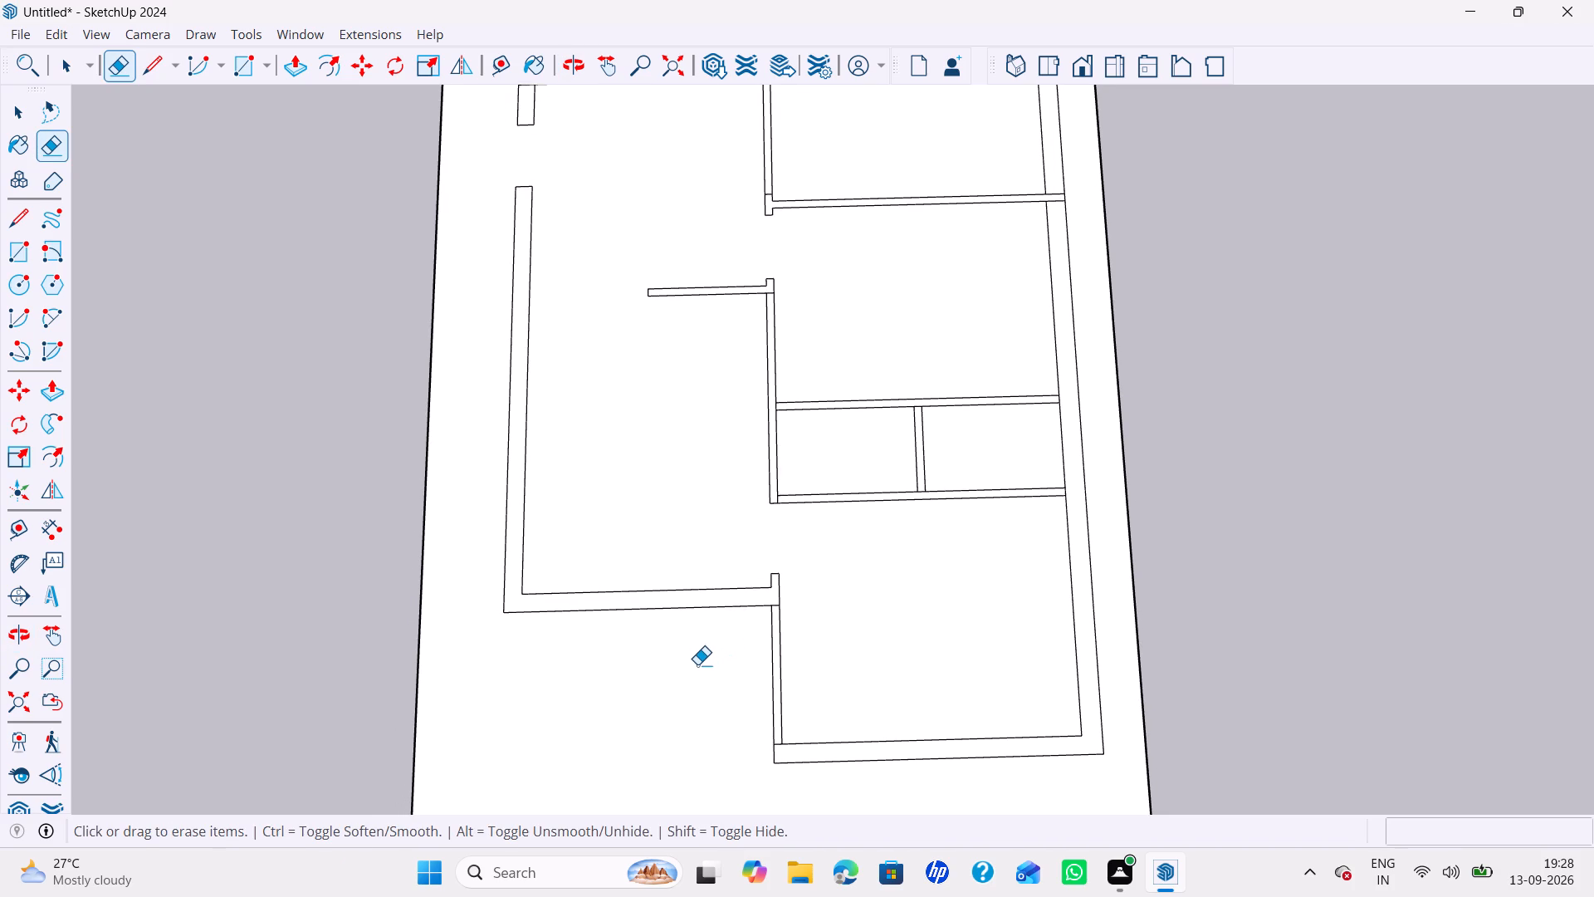
key("l")
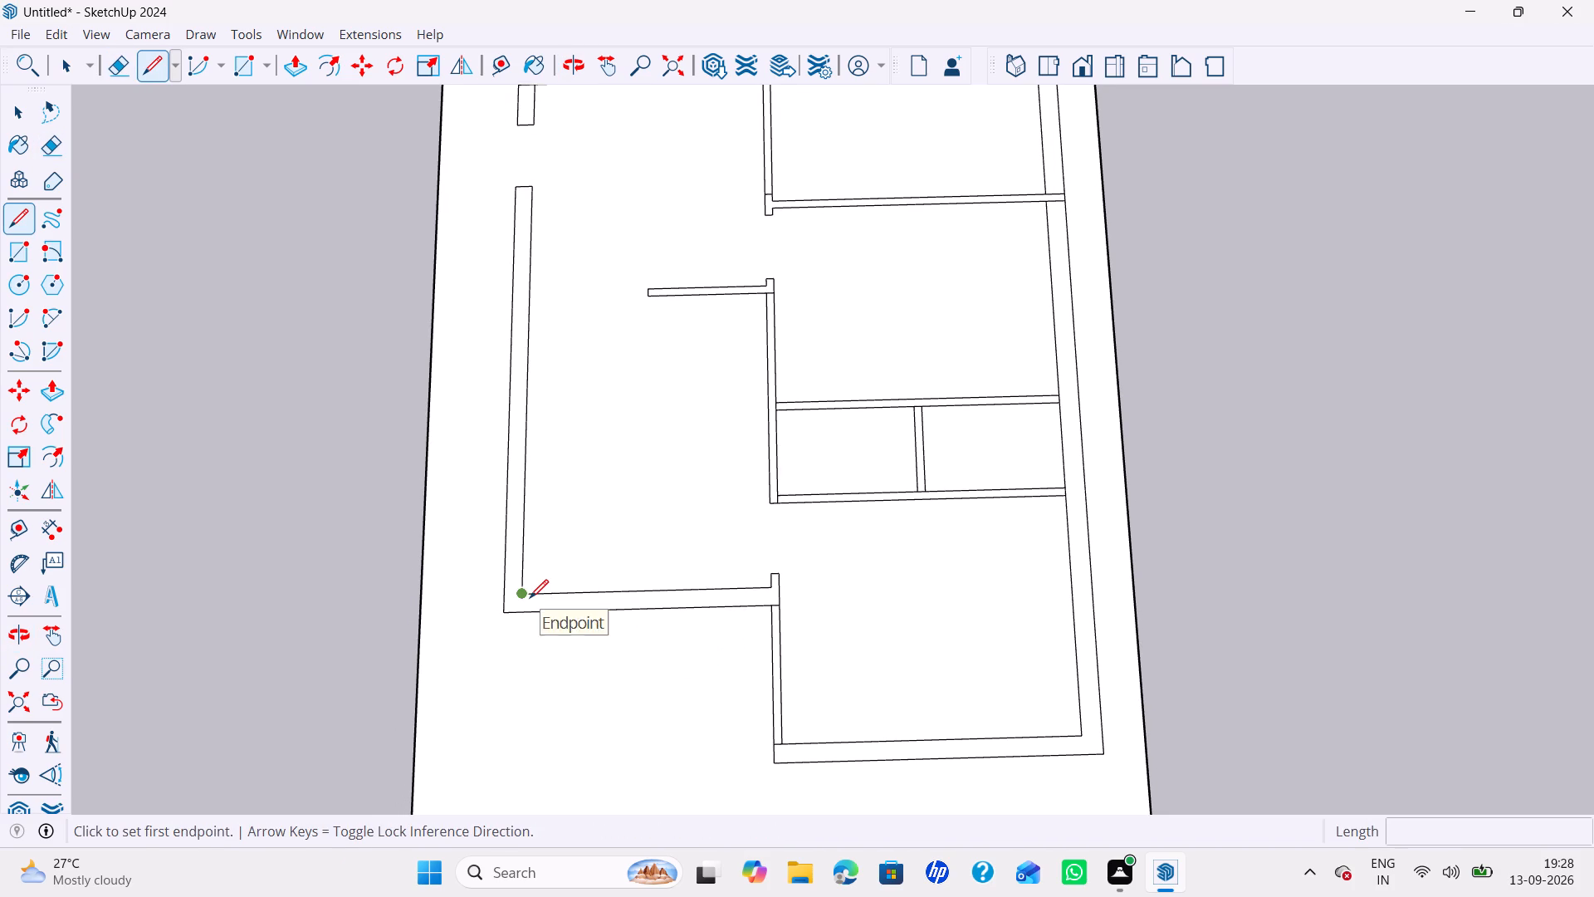
left_click(530, 598)
left_click(521, 612)
key("space")
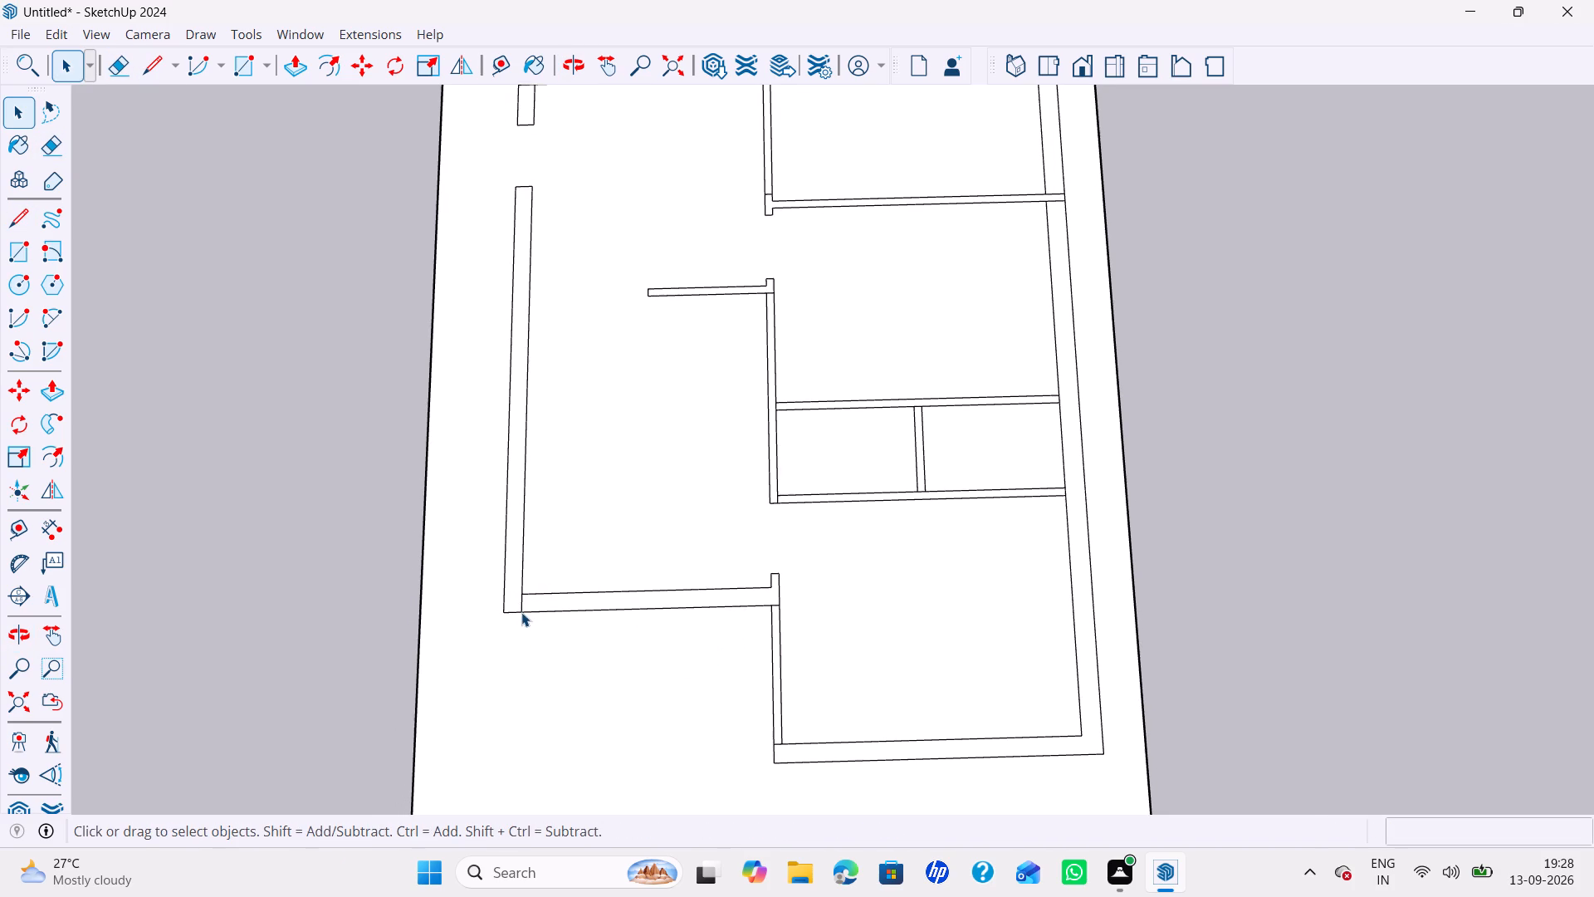
Copy the corner line along the large room's near outer wall 9" toward the dividing wall, and again 3' farther.
left_click(521, 612)
key("m")
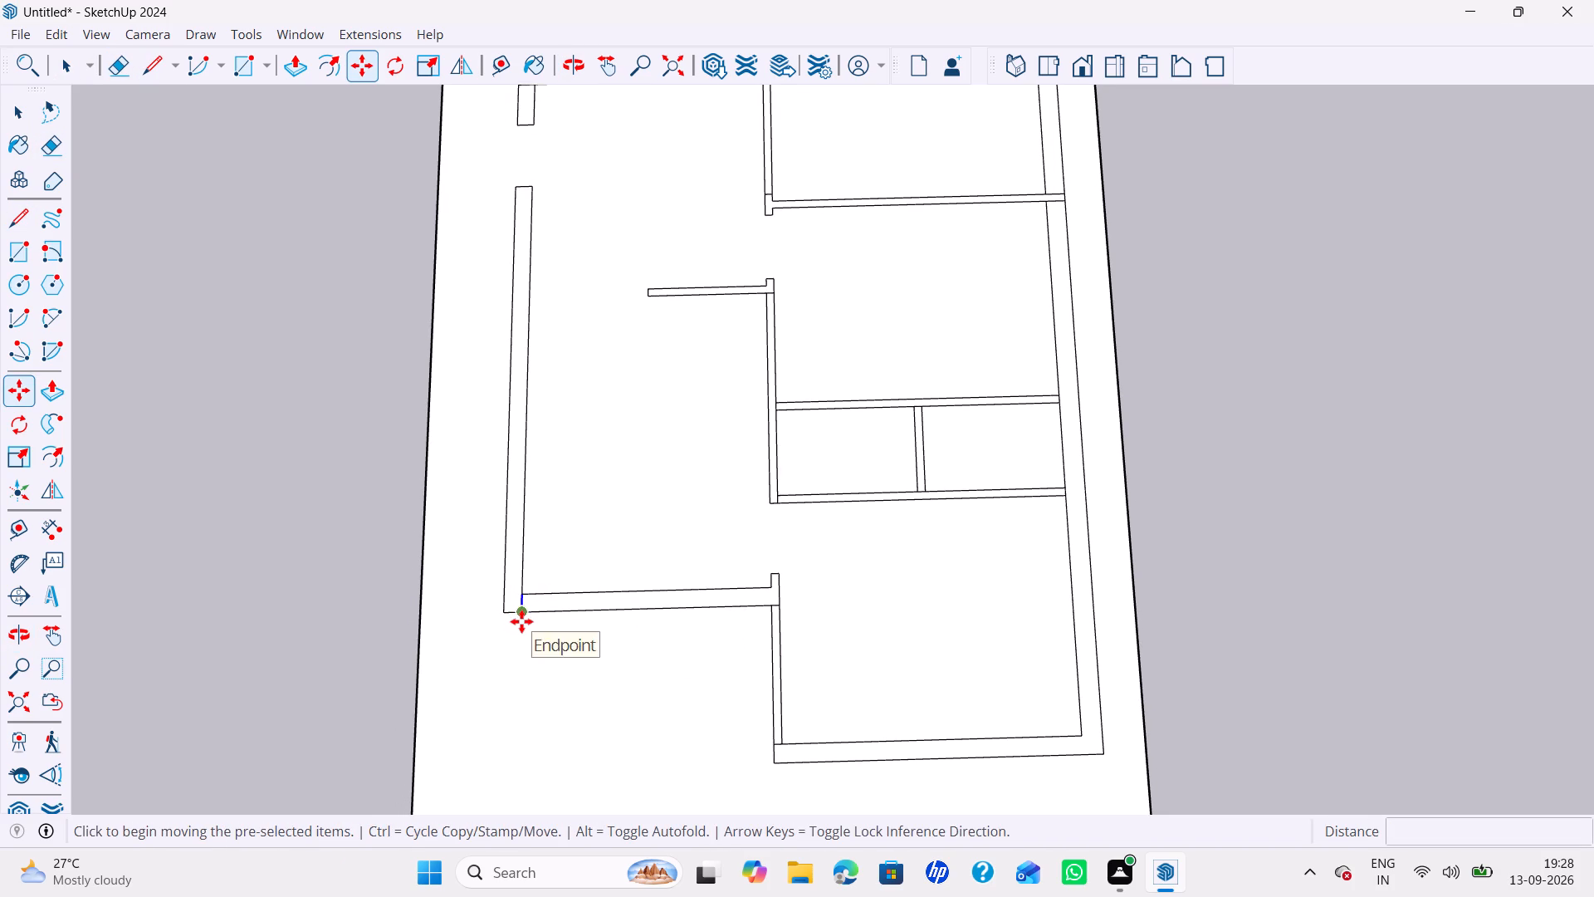
left_click(521, 620)
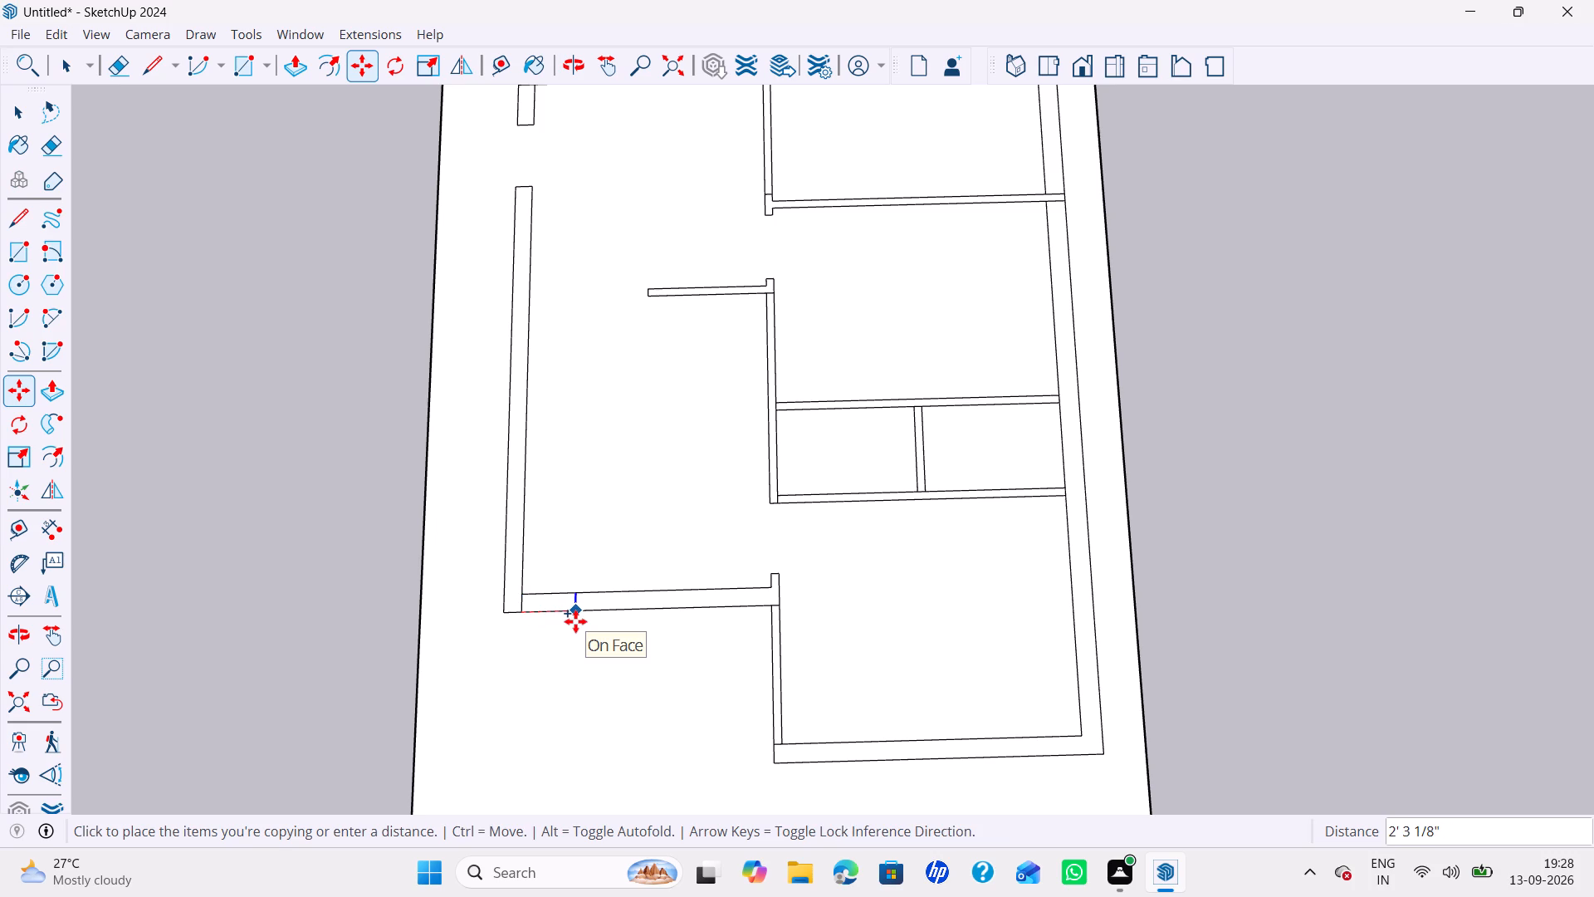
type("9\"")
key("Return")
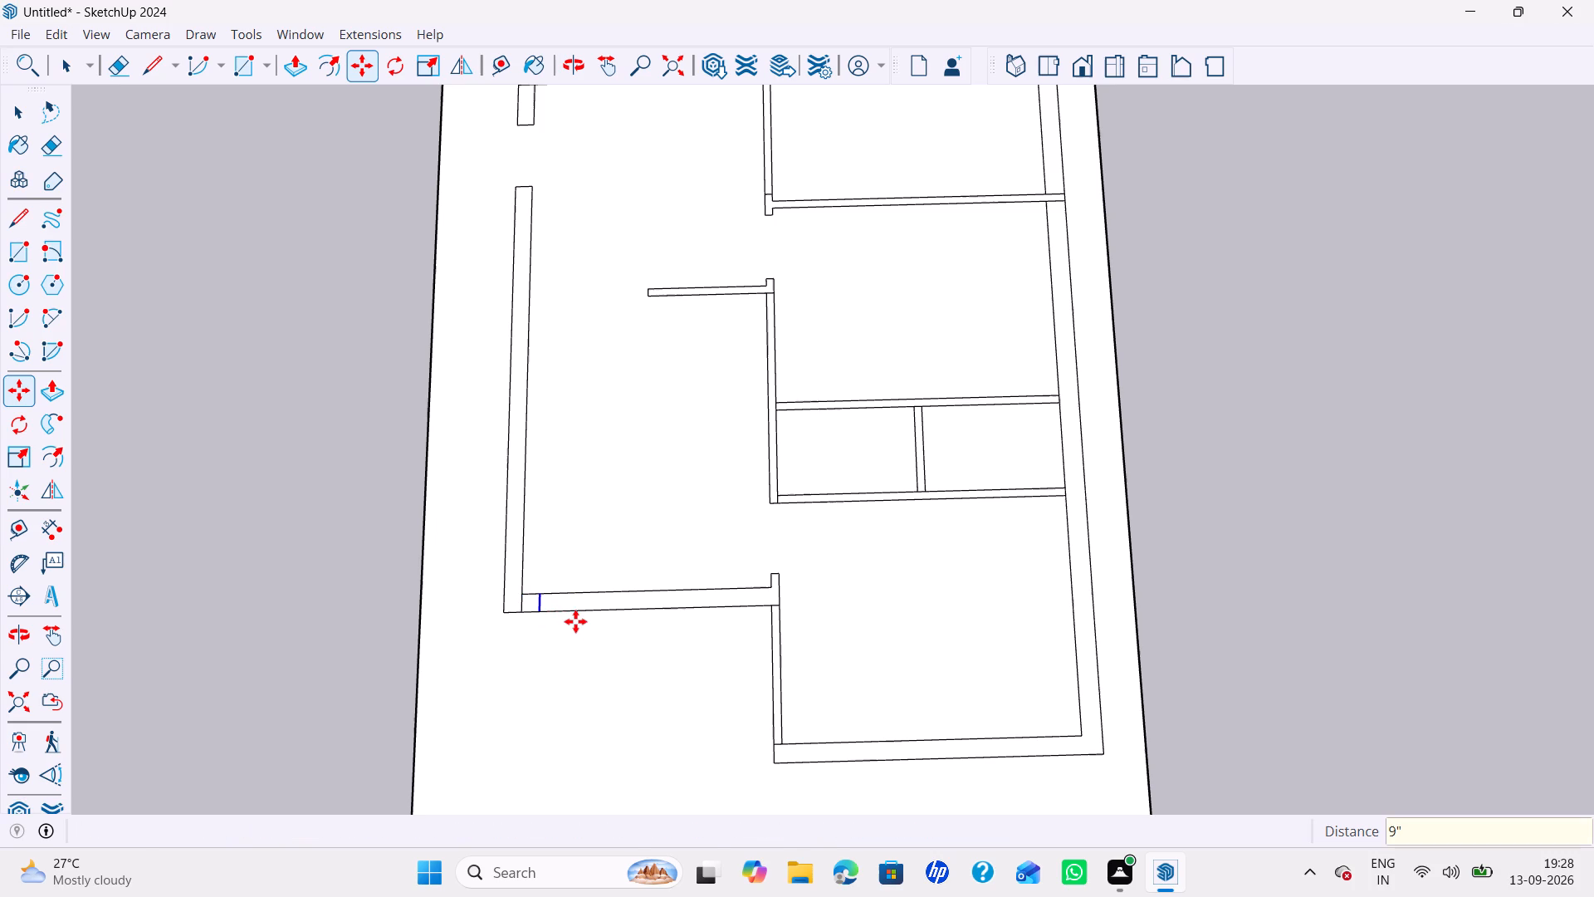
left_click(548, 613)
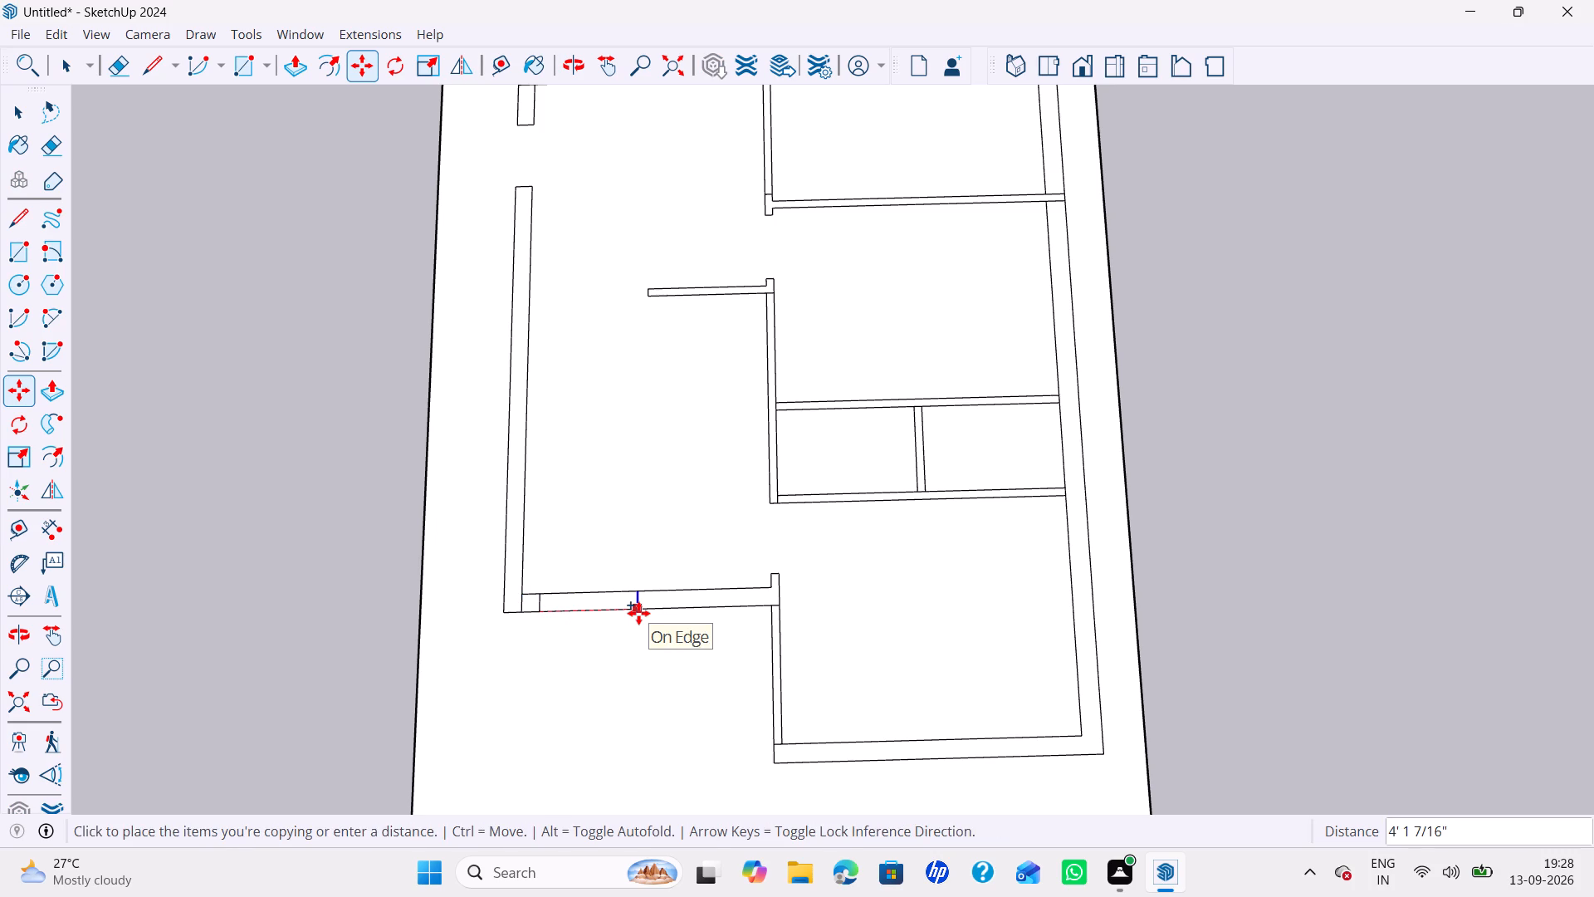
type("3'")
key("Return")
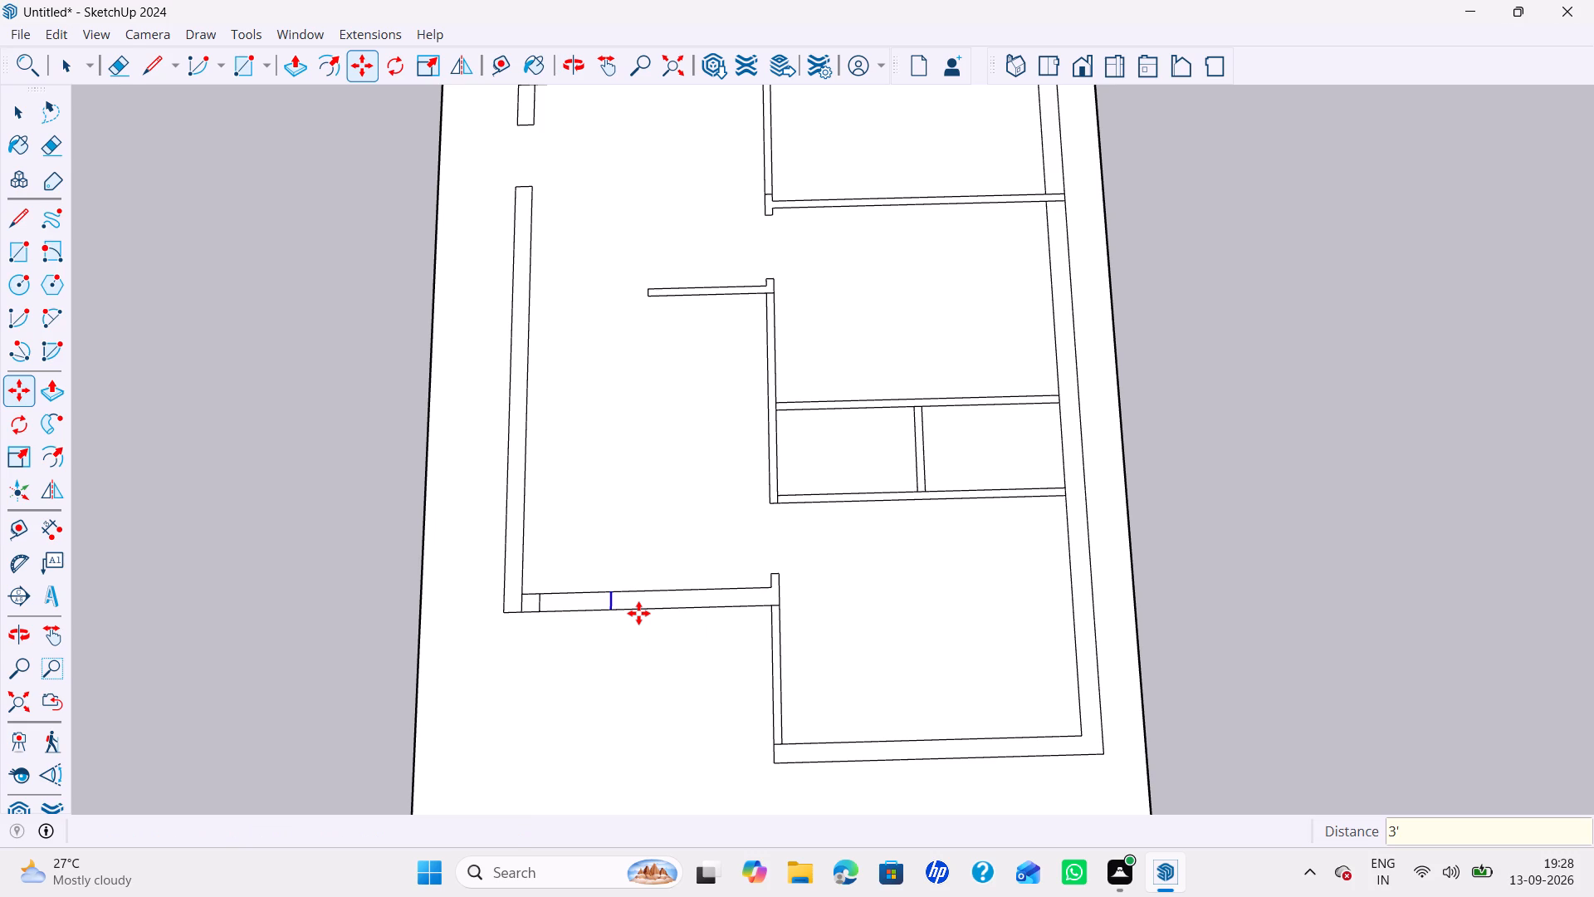
Erase both near outer wall edges between the lines 3' apart to open the doorway, plus the leftover line at the corner.
key("e")
left_click_drag(581, 589, 581, 596)
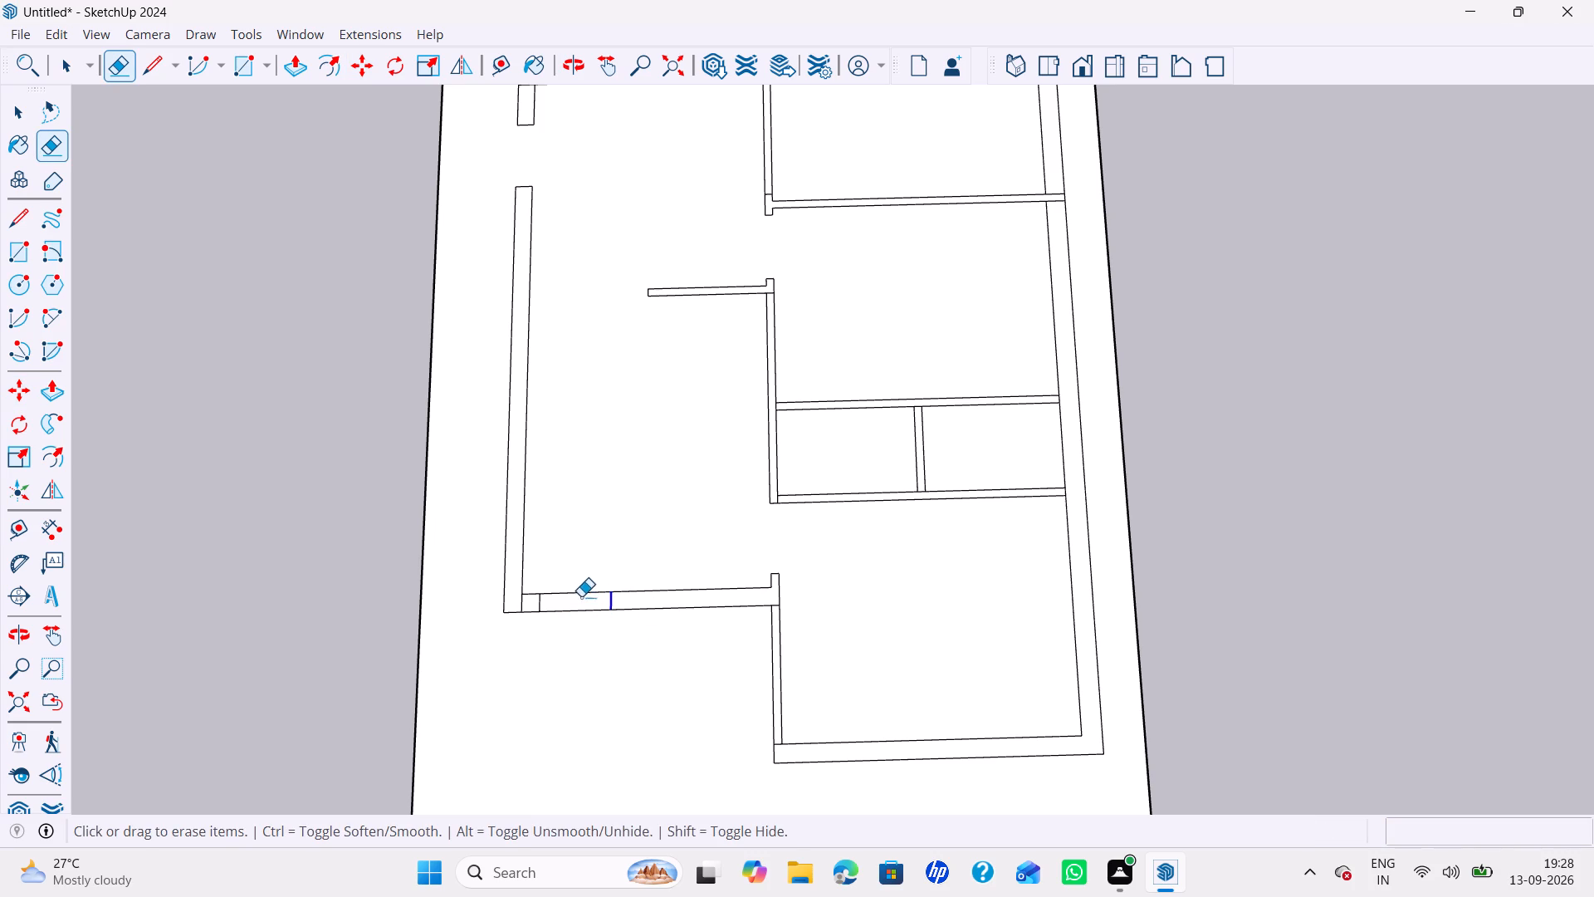
left_click_drag(581, 596, 580, 614)
left_click_drag(524, 602, 516, 605)
key("space")
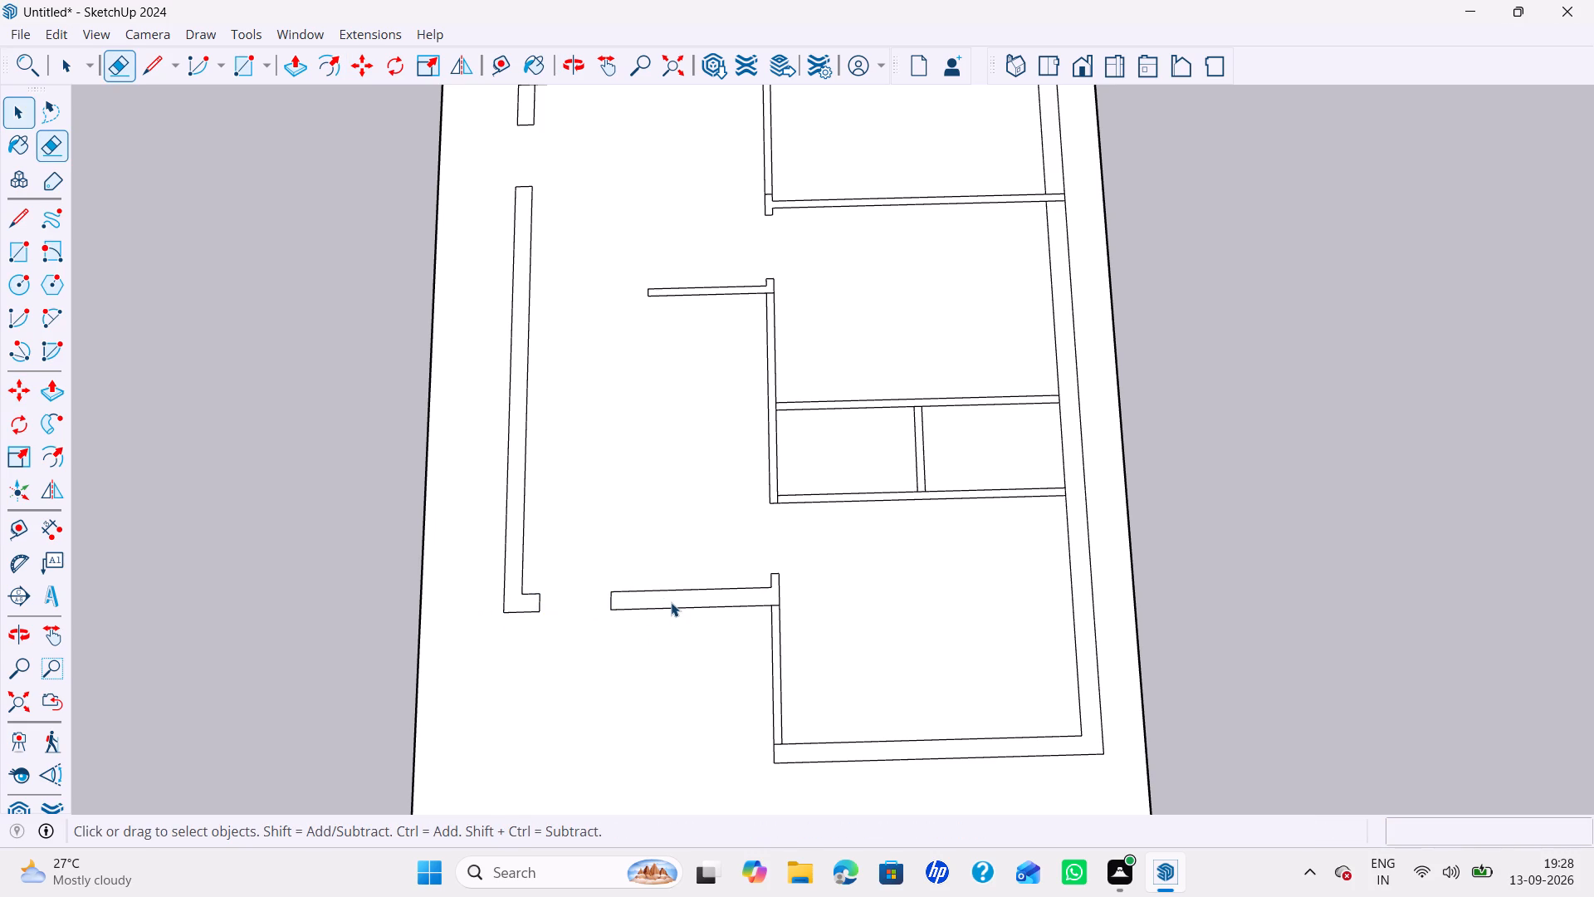
Draw a line across the middle of the large room's remaining near outer wall and move it 2' toward the dividing wall.
key("l")
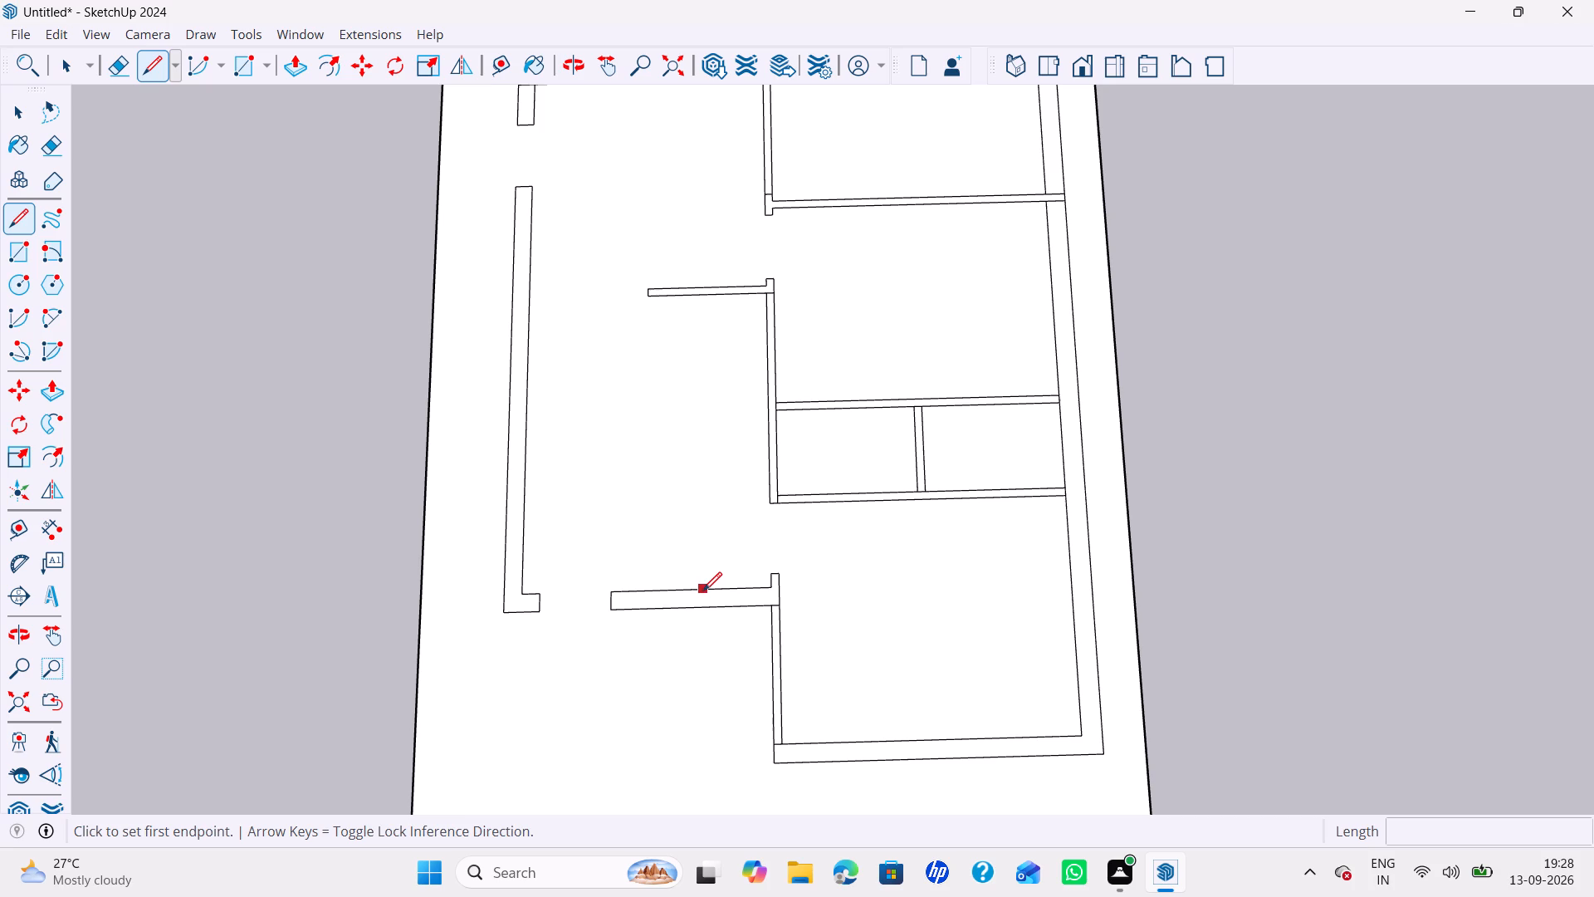
left_click(694, 593)
left_click(693, 605)
key("space")
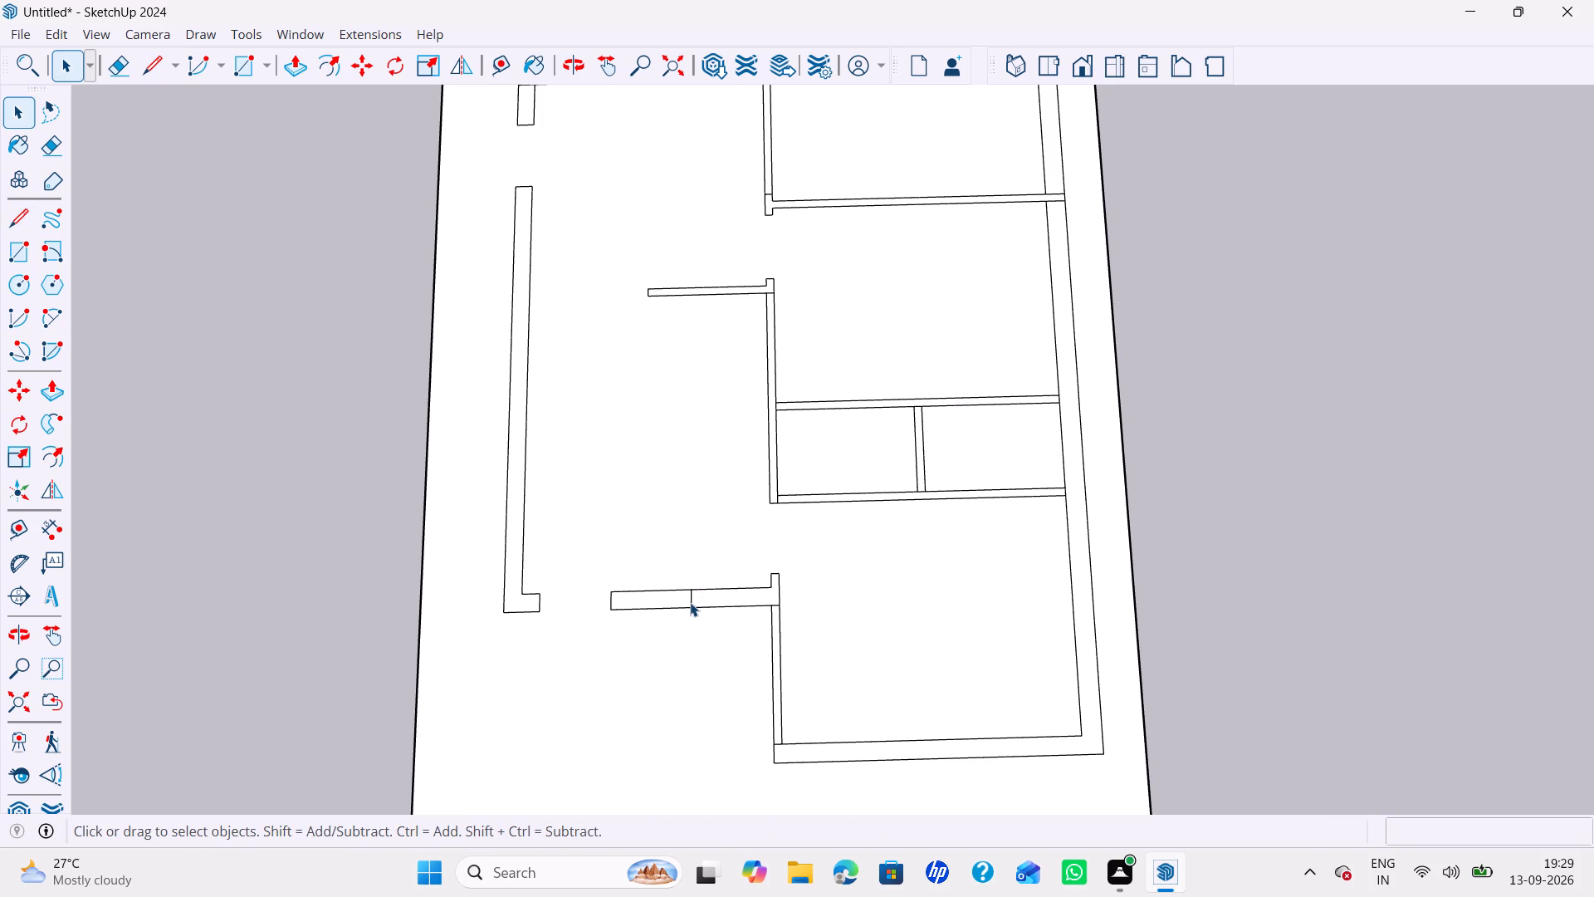
left_click(690, 602)
key("m")
left_click(689, 610)
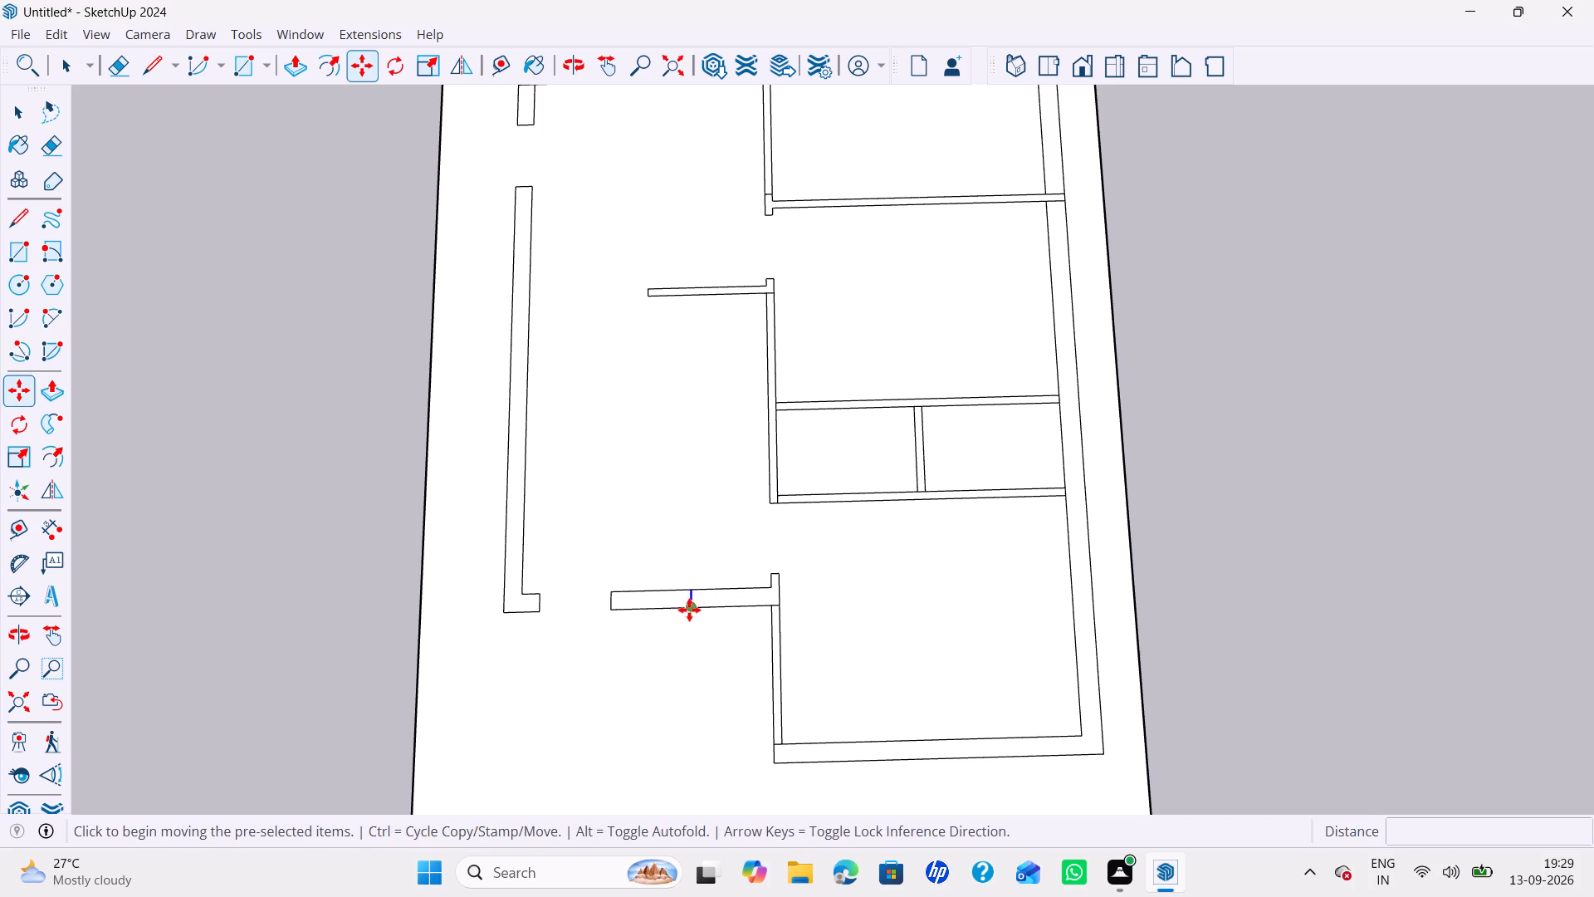
type("2'")
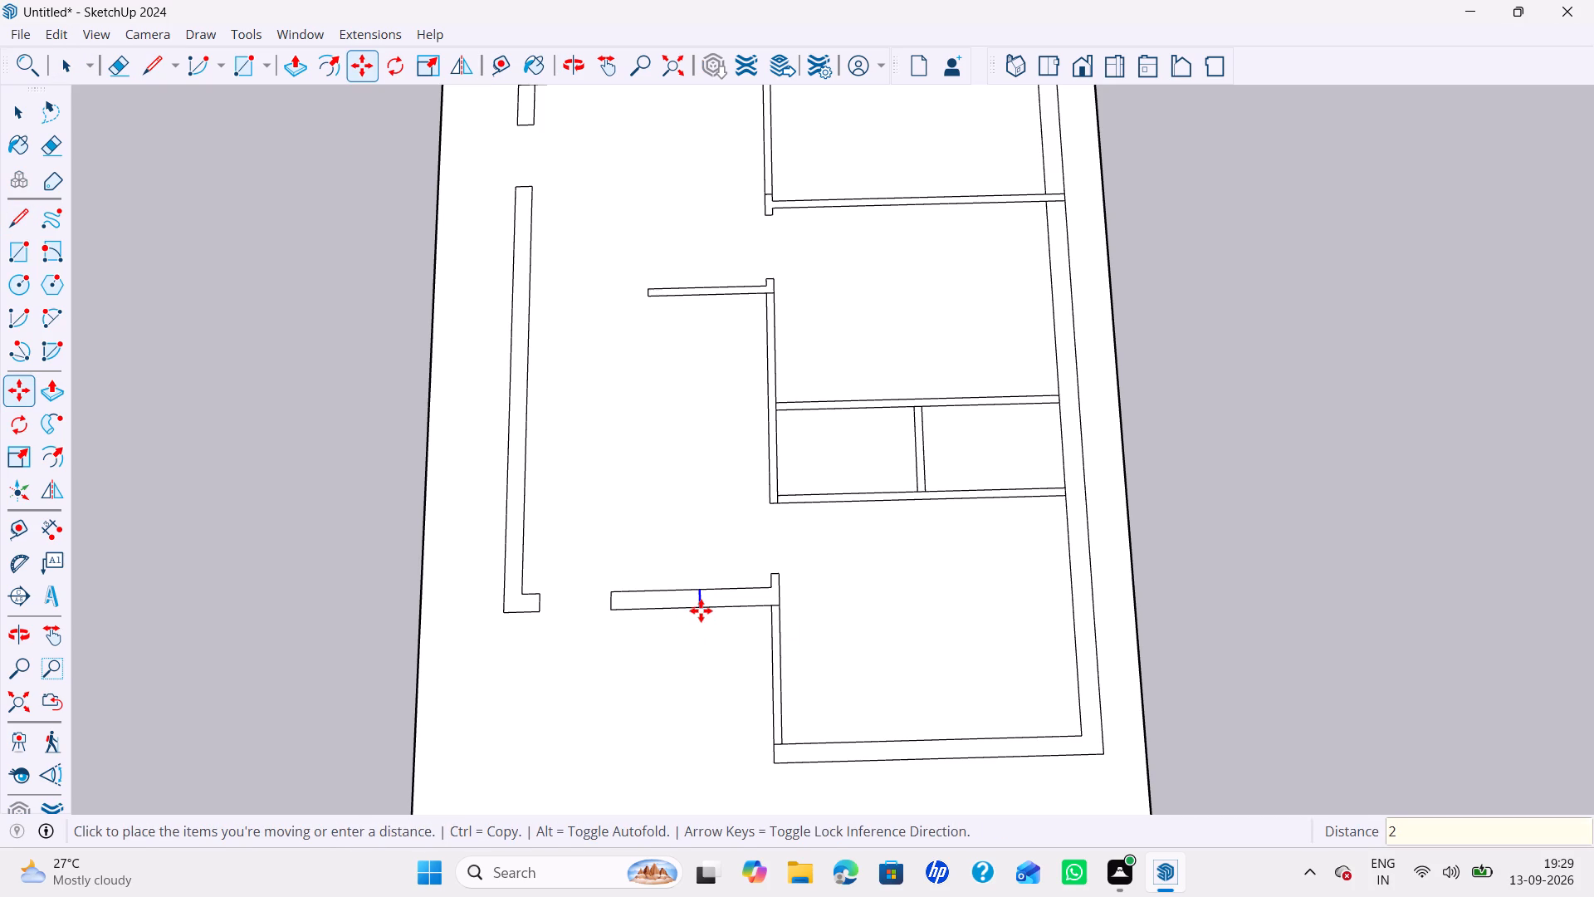
key("Return")
Copy the moved line 4' back along the near outer wall toward the new doorway to mark the window opening.
left_click(731, 605)
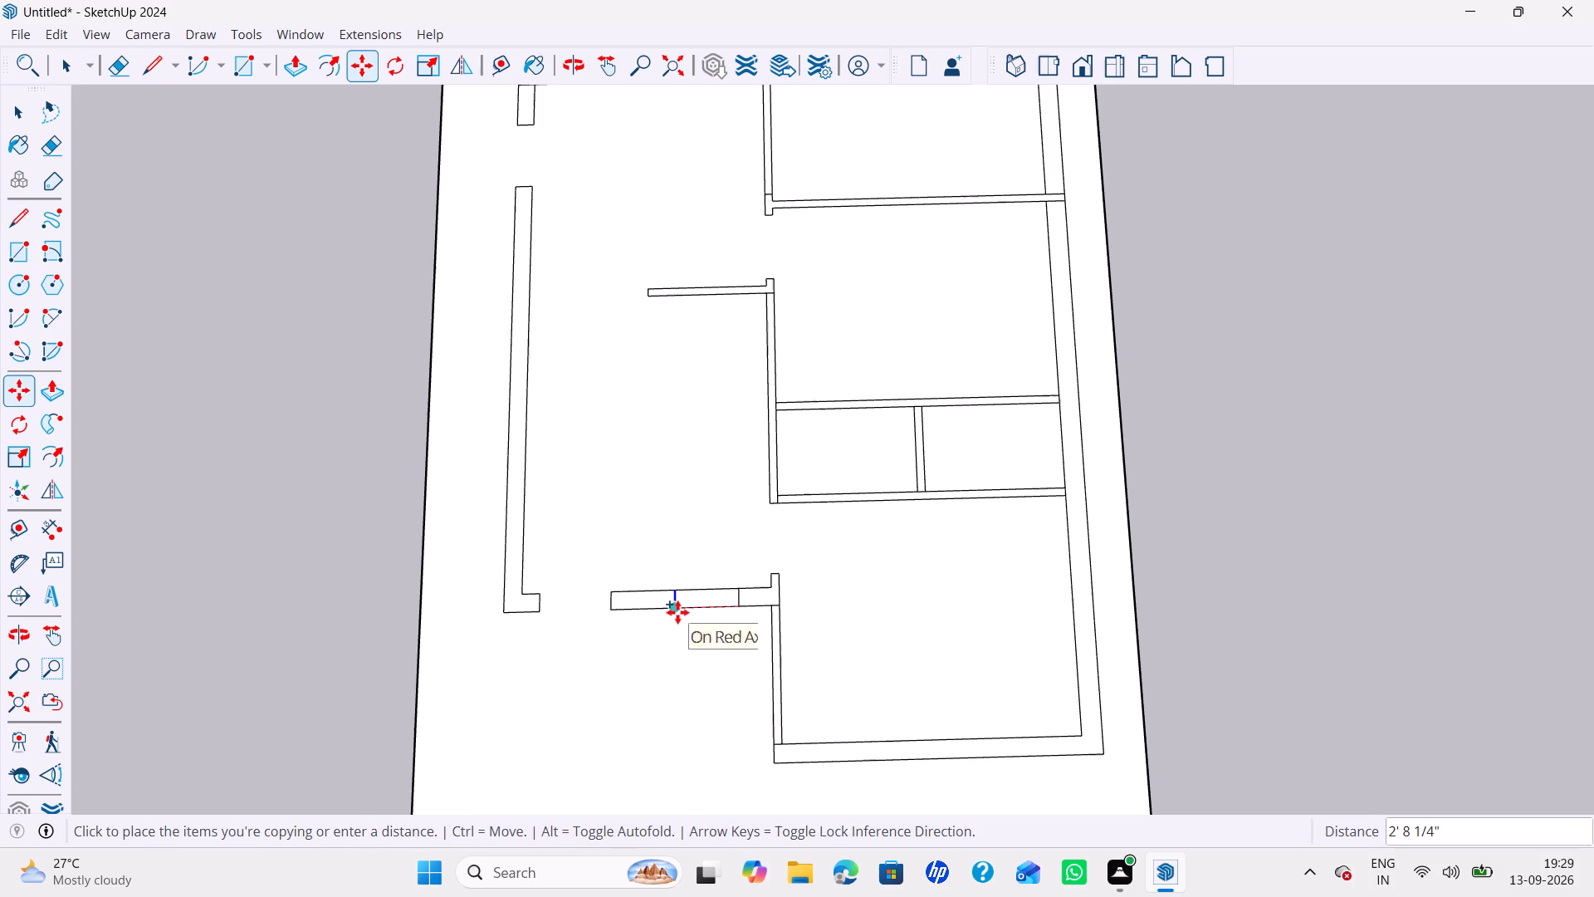
type("4'")
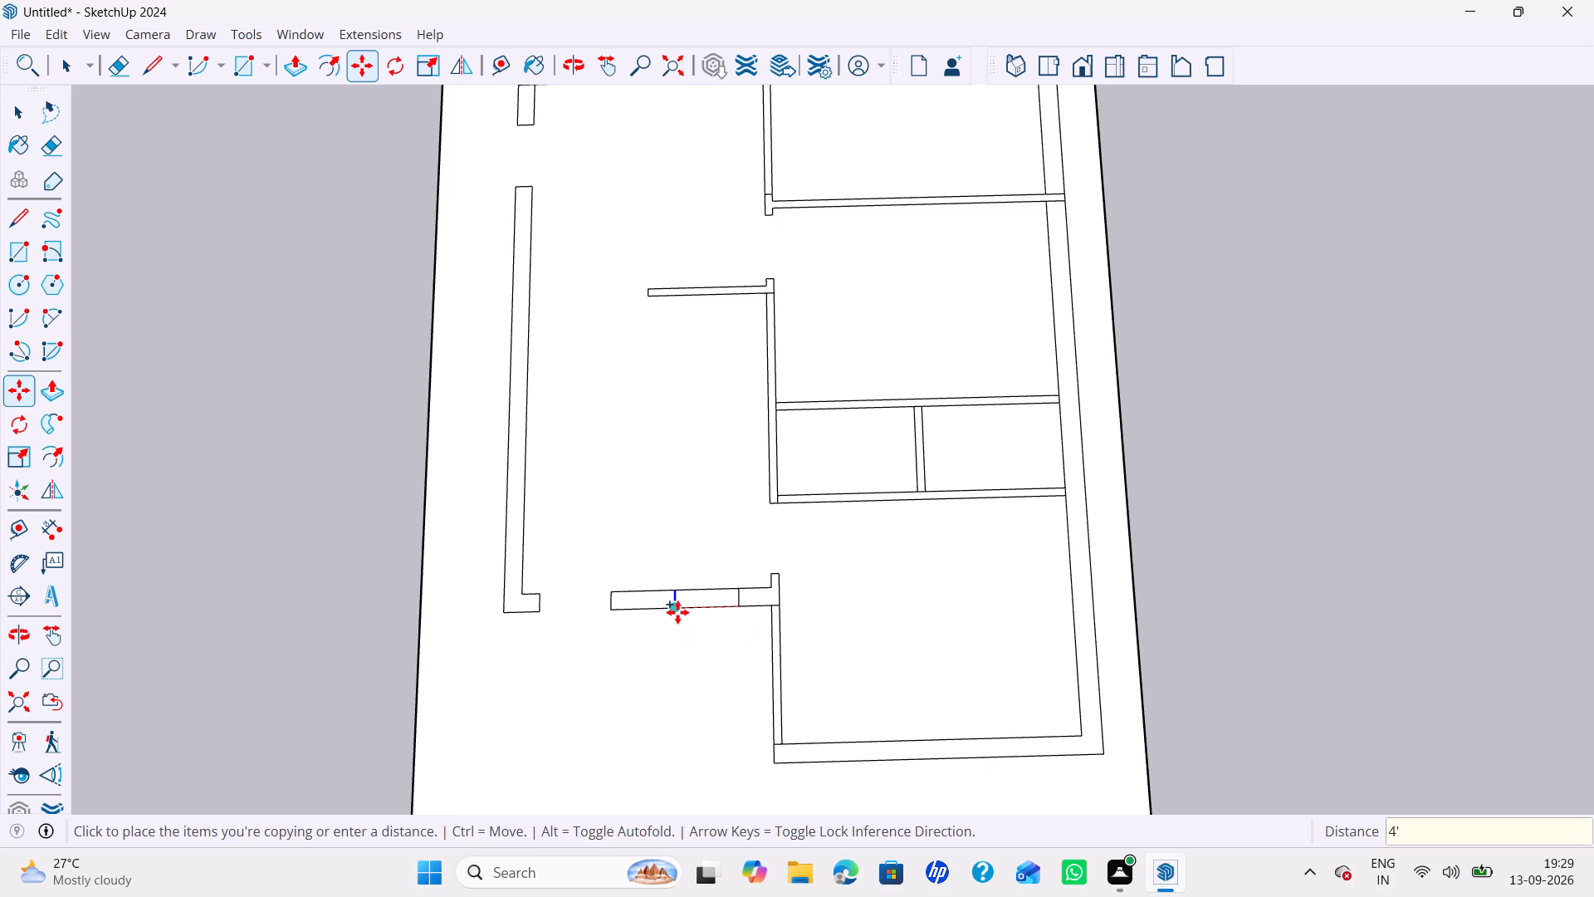
key("Return")
key("space")
Erase the leftover line inside the L-shaped wall piece at the large room's far outer corner.
scroll(738, 628, "down", 3)
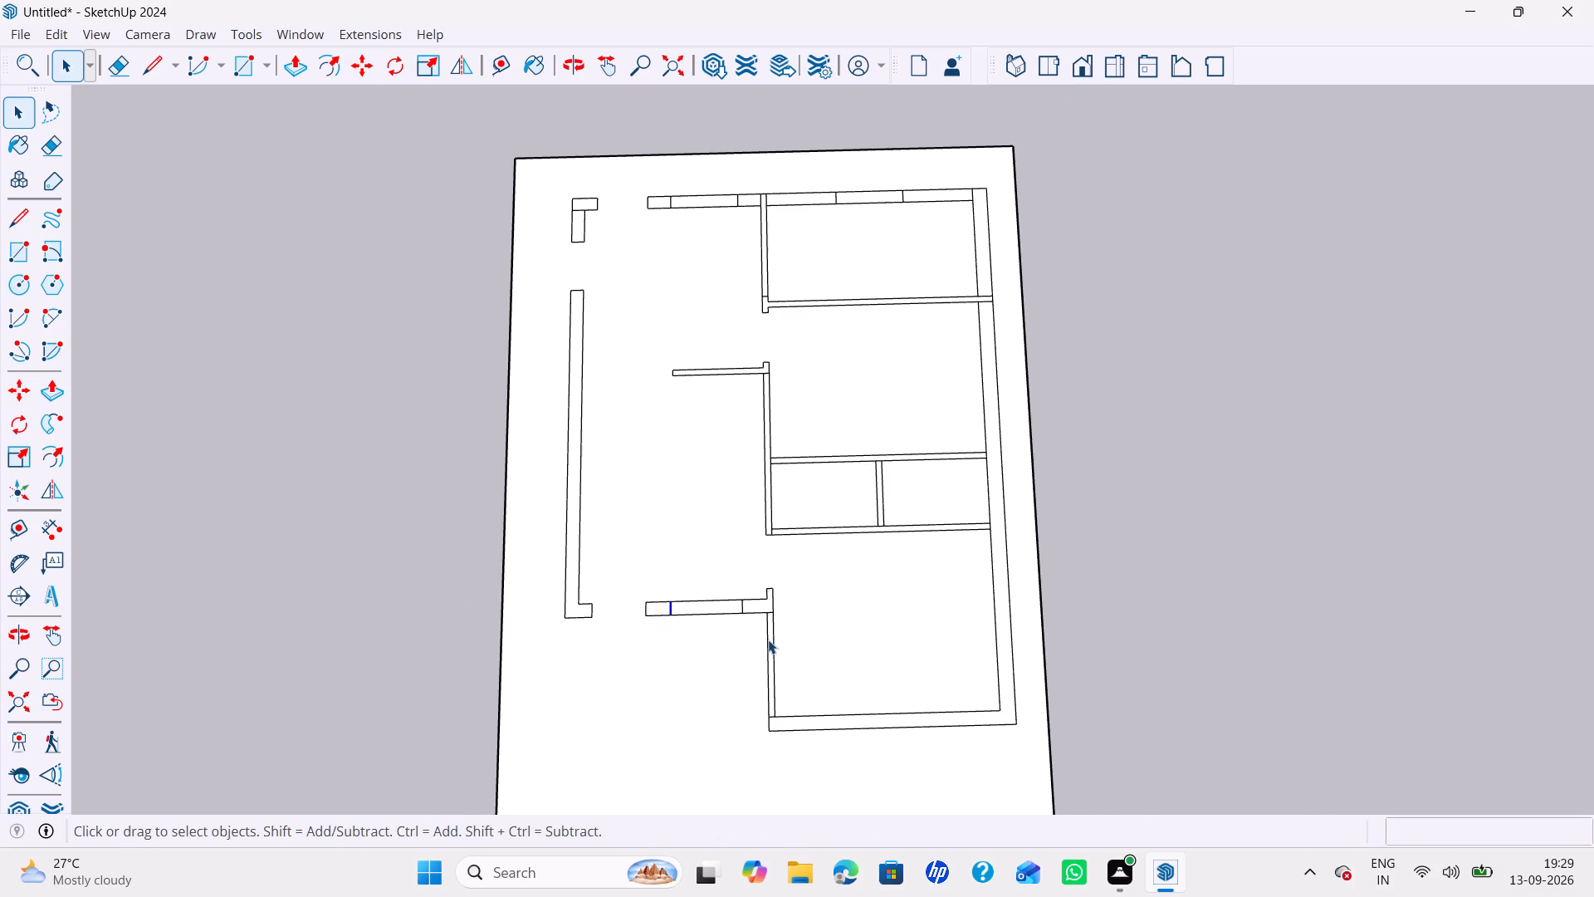
middle_click_drag(769, 640, 652, 627)
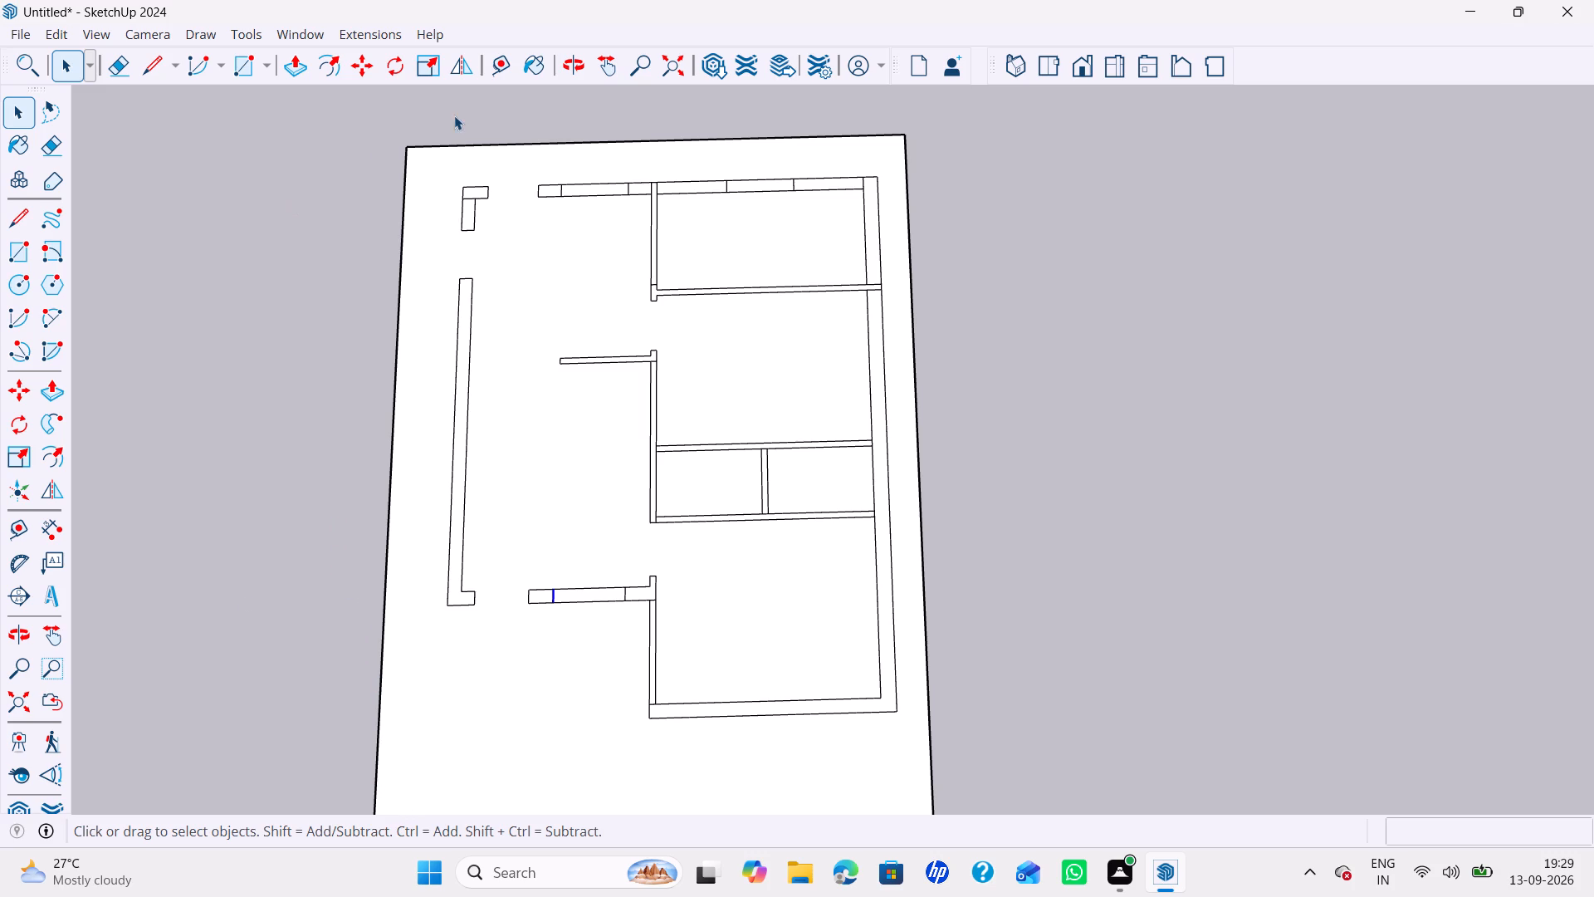
key("e")
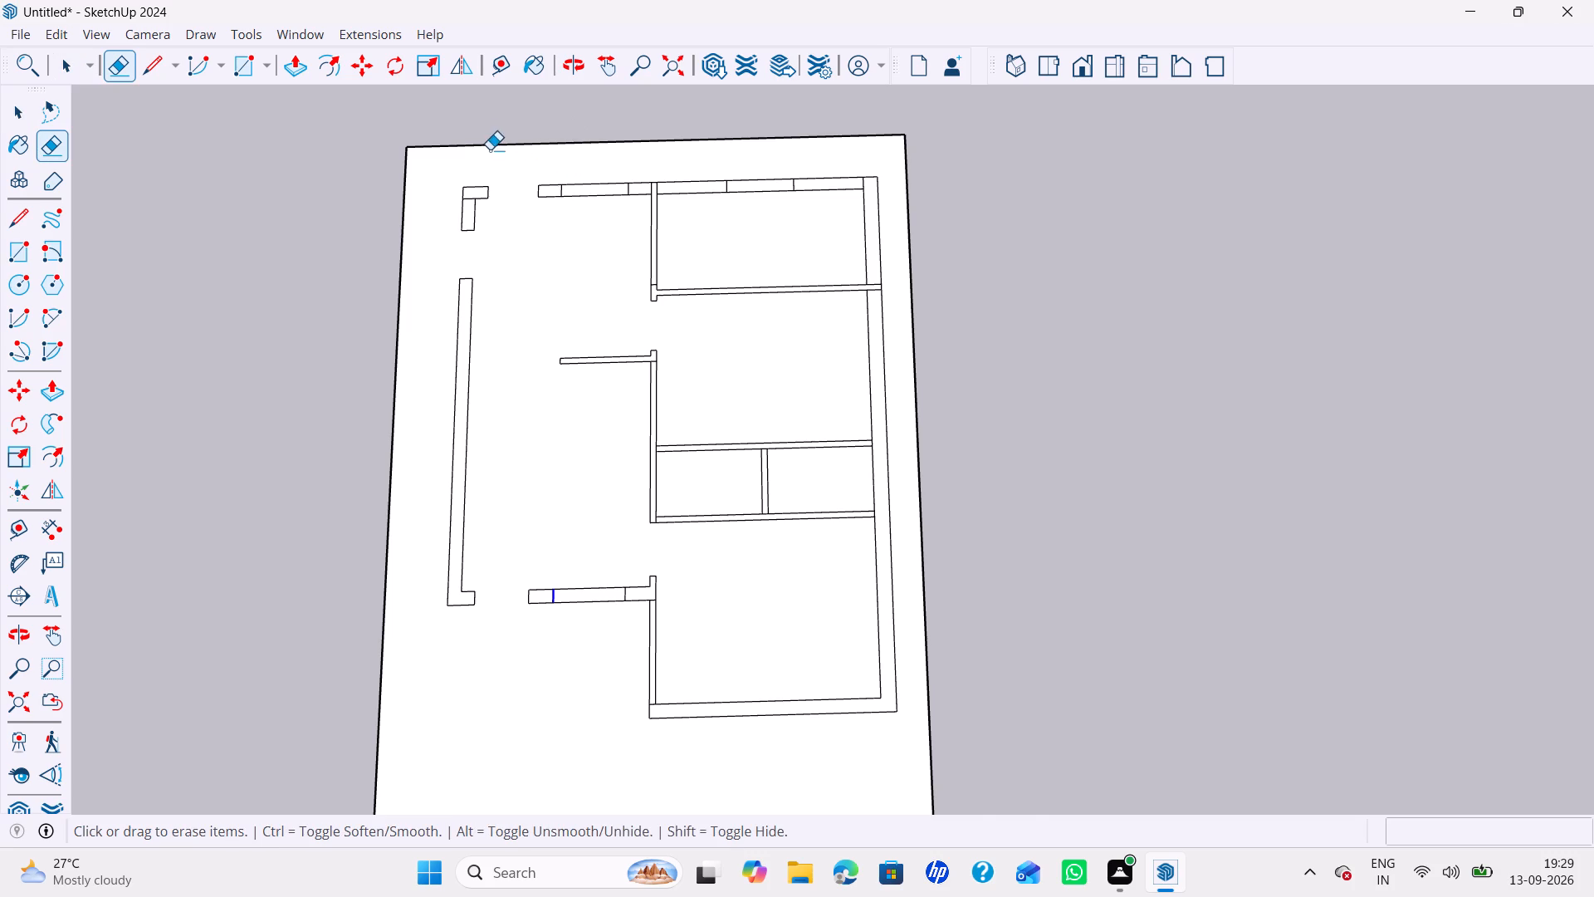
scroll(490, 150, "up", 2)
left_click(468, 205)
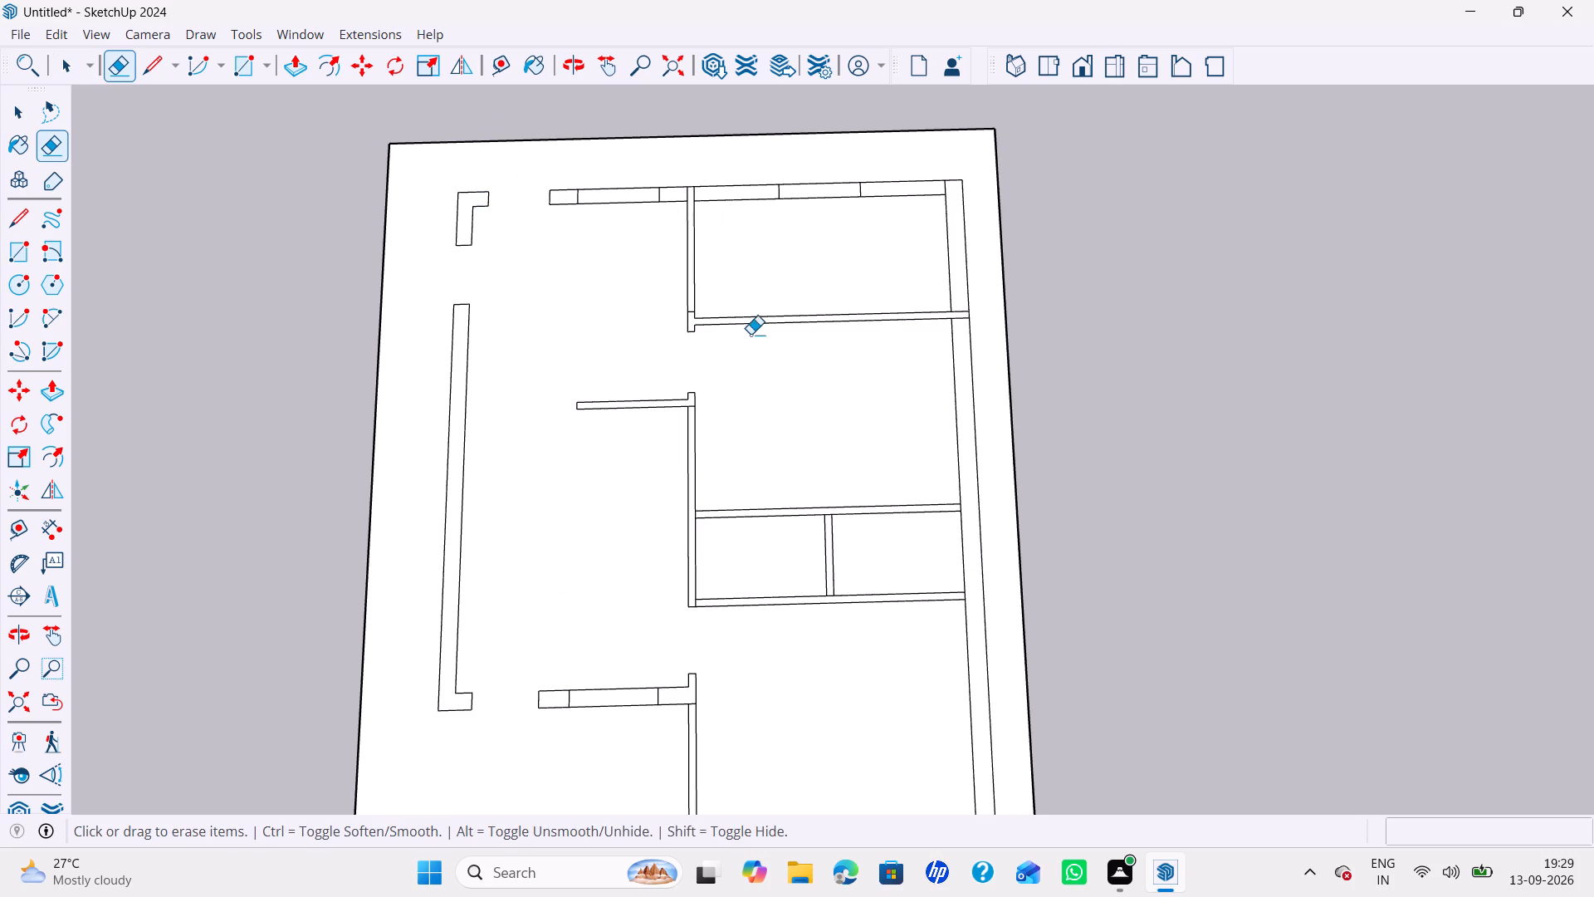
key("space")
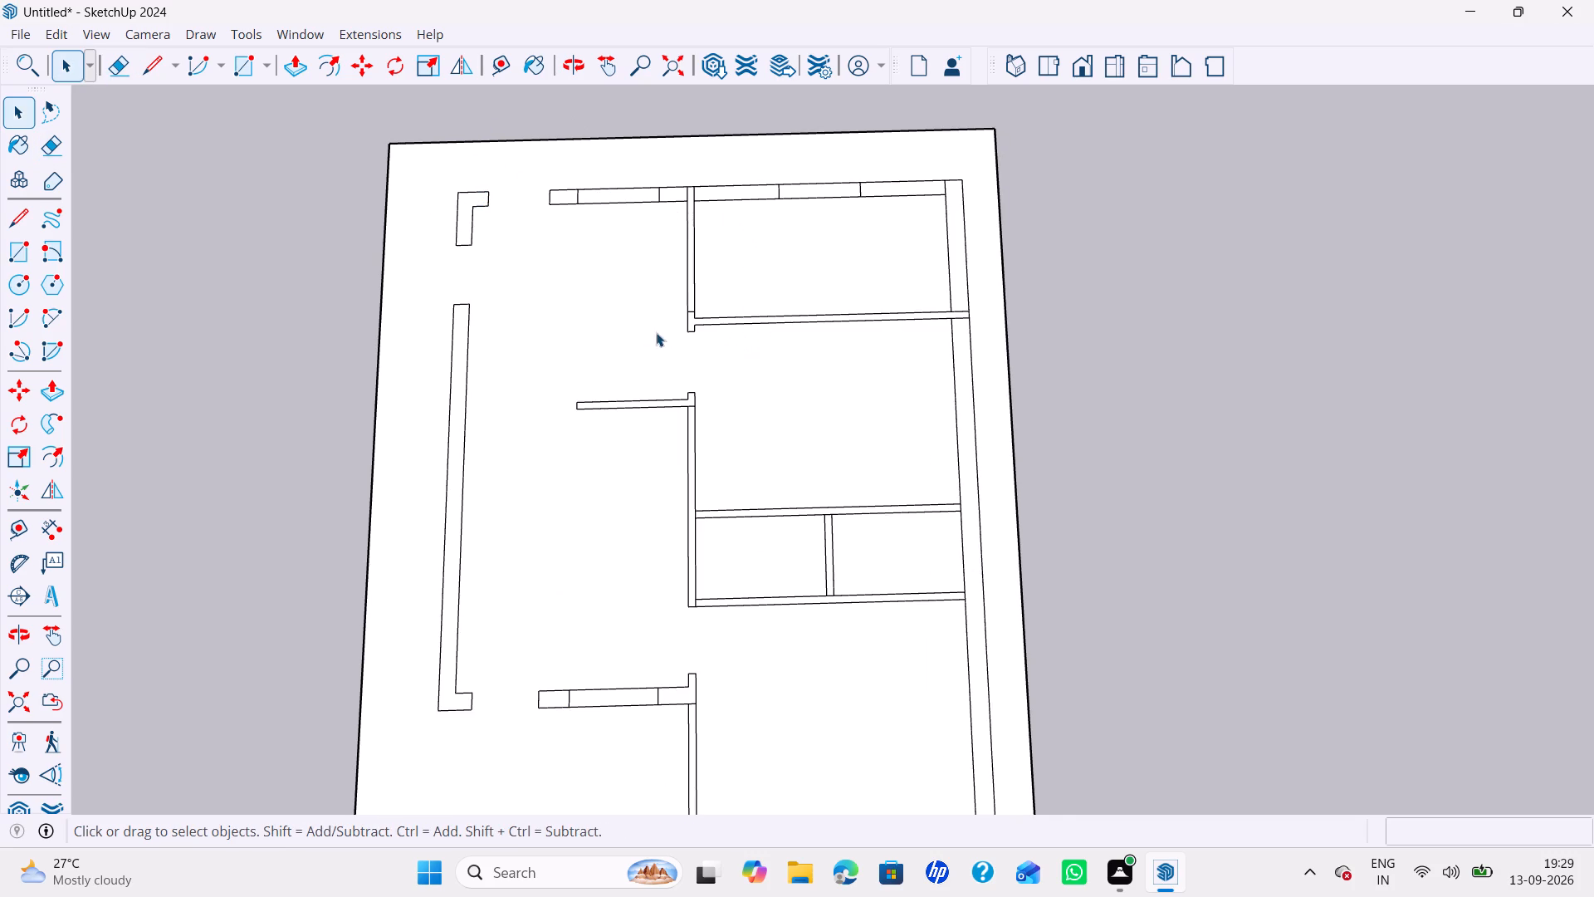
Copy the line across the dividing wall beside the far room's near wall 3' toward the far outer wall.
scroll(720, 303, "up", 5)
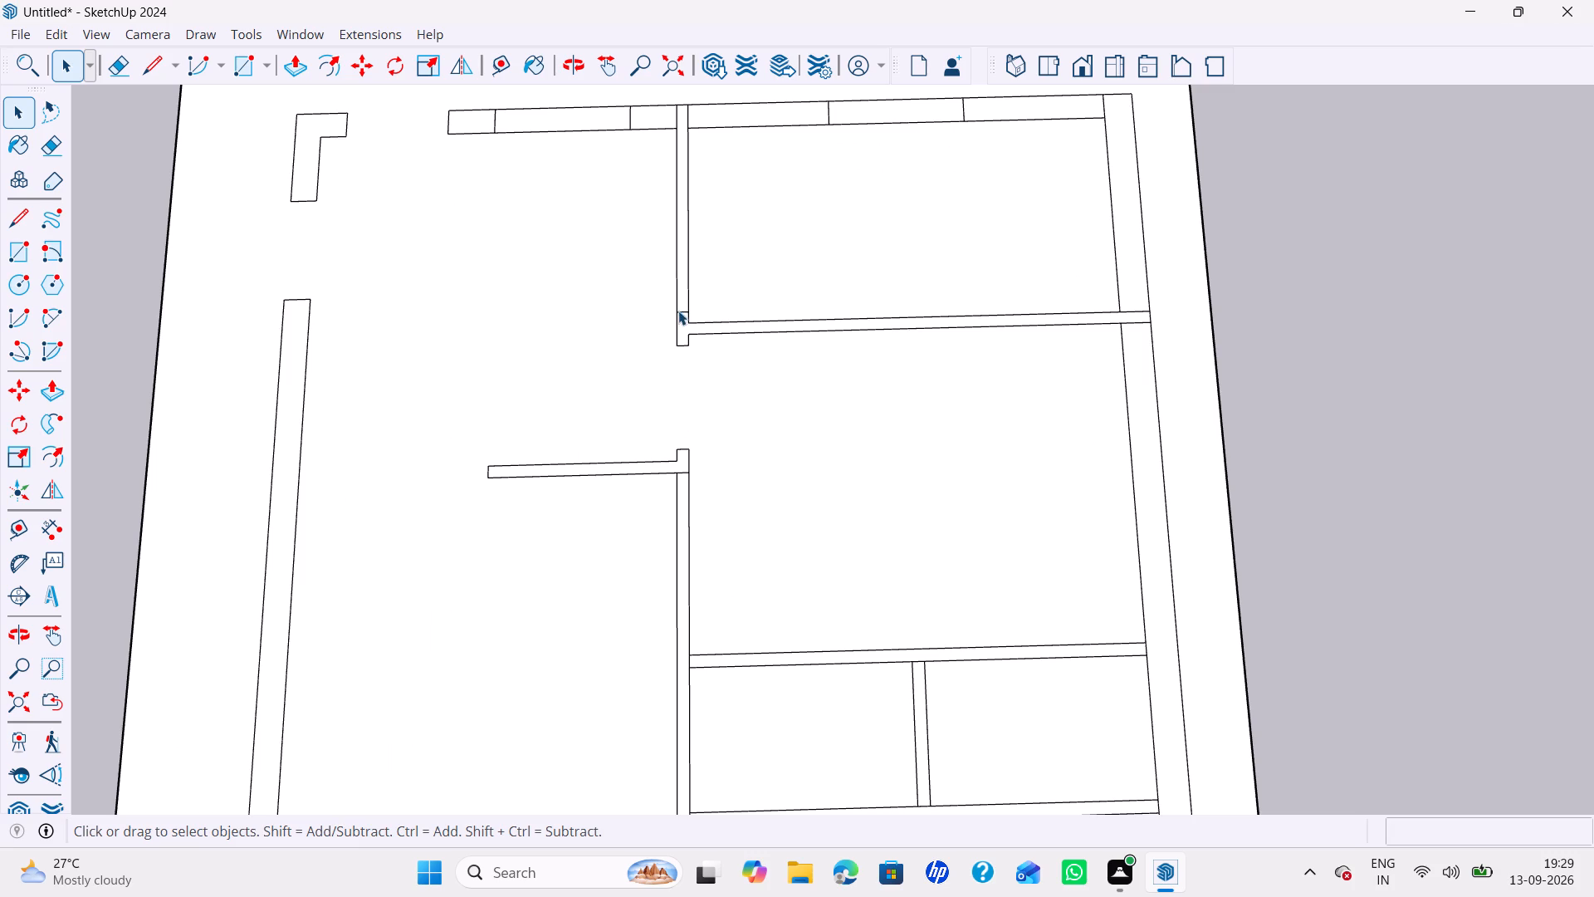
left_click(680, 311)
key("m")
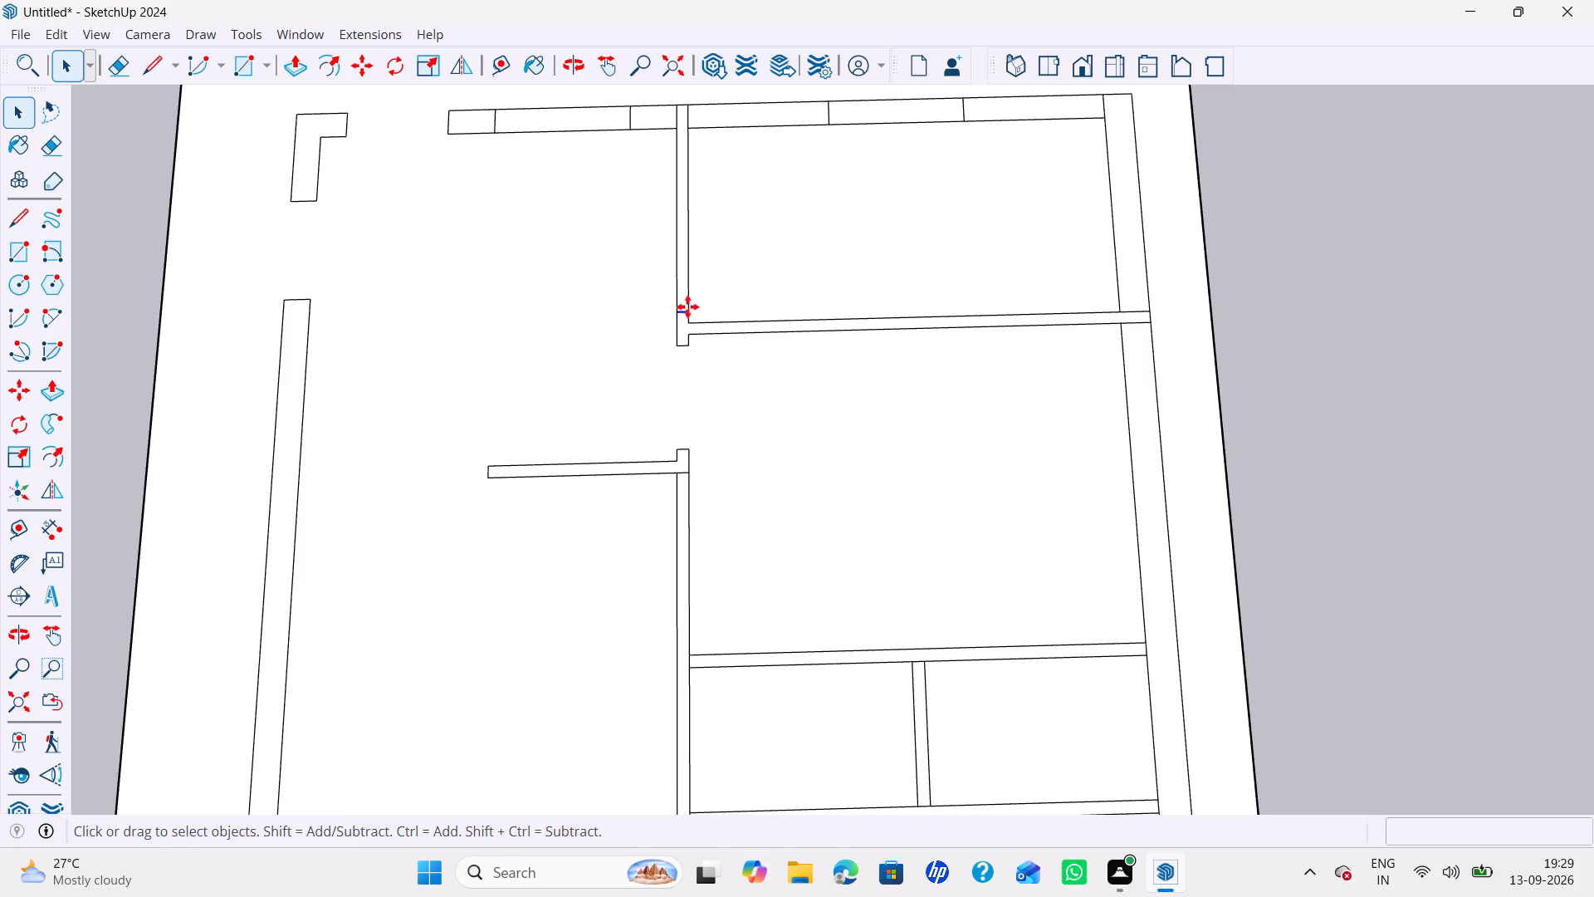
left_click(694, 310)
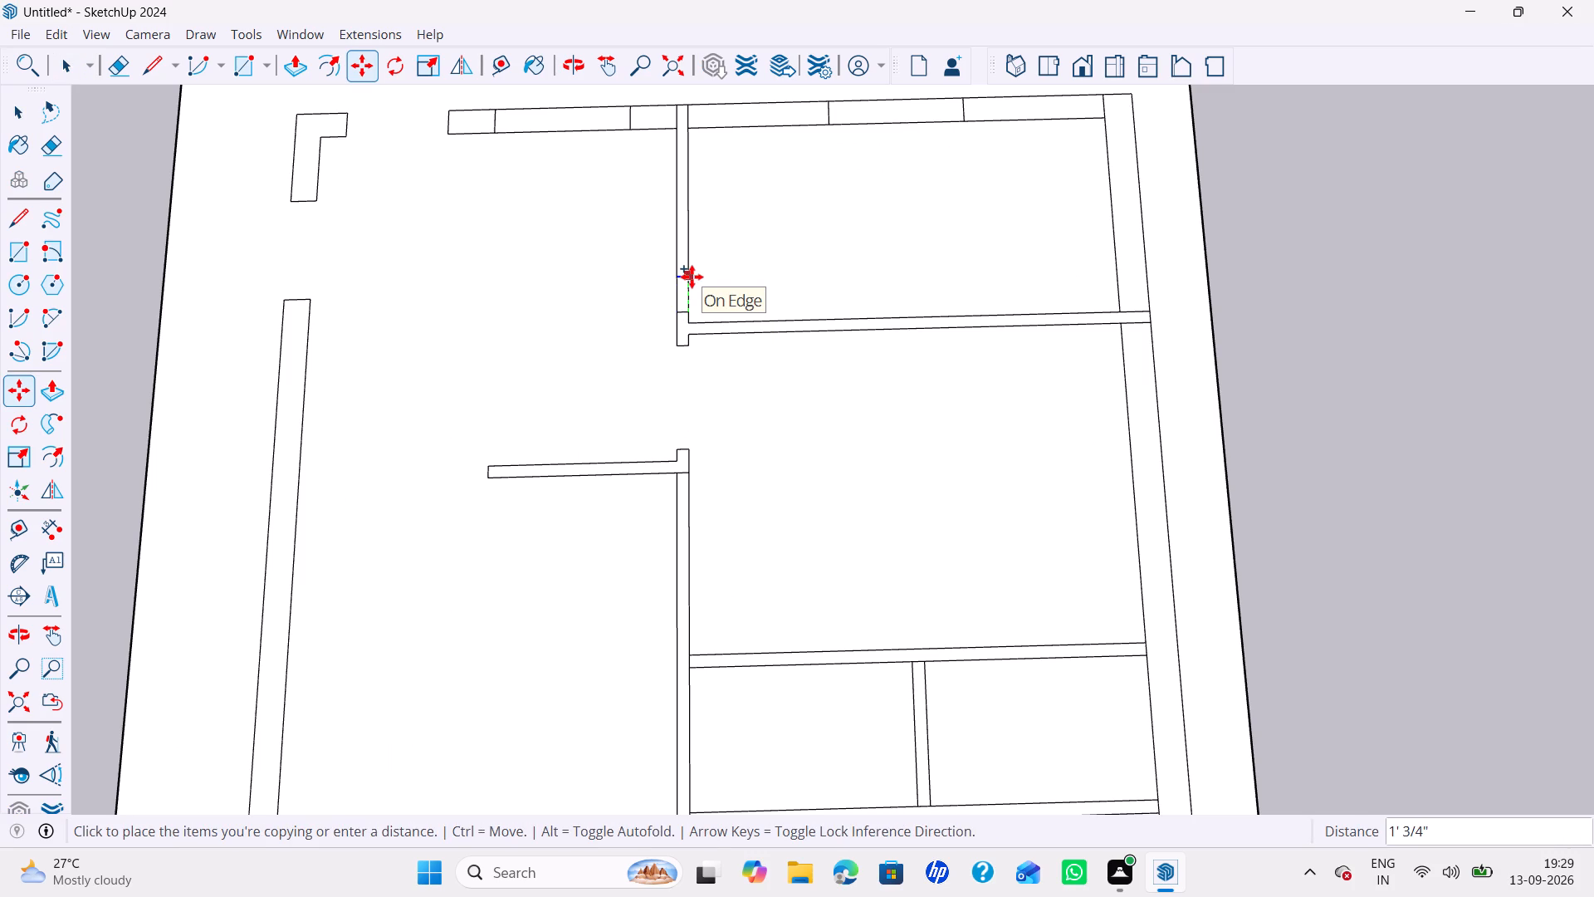
key("3")
key("apostrophe")
key("Return")
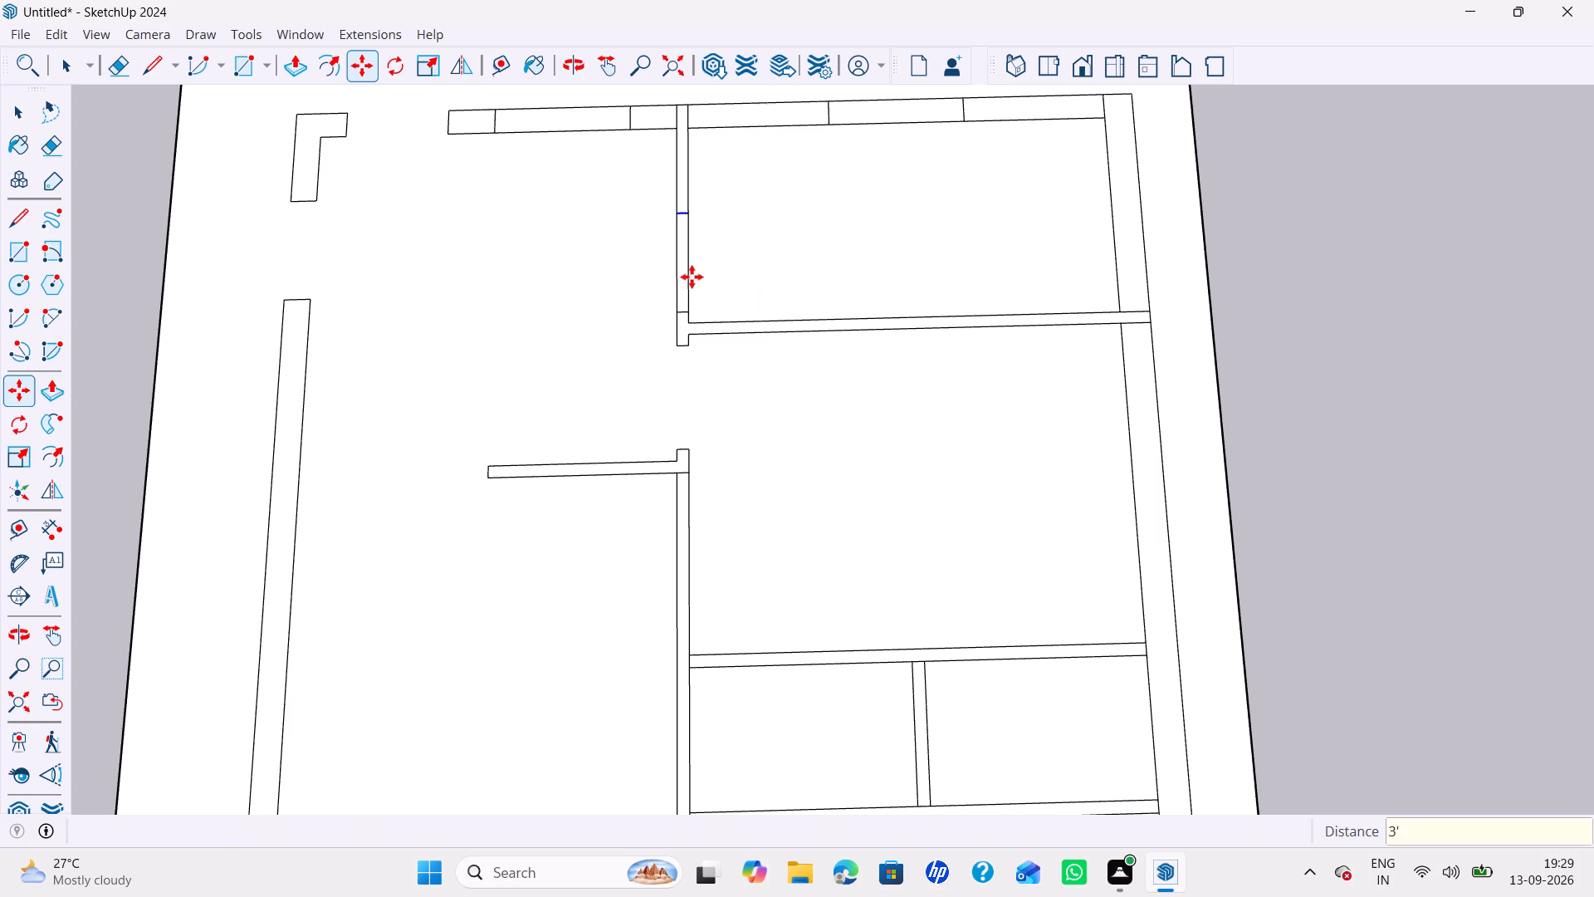
Erase both edges of the dividing wall between the two lines 3' apart to open the far room's doorway.
key("e")
left_click_drag(672, 282, 693, 268)
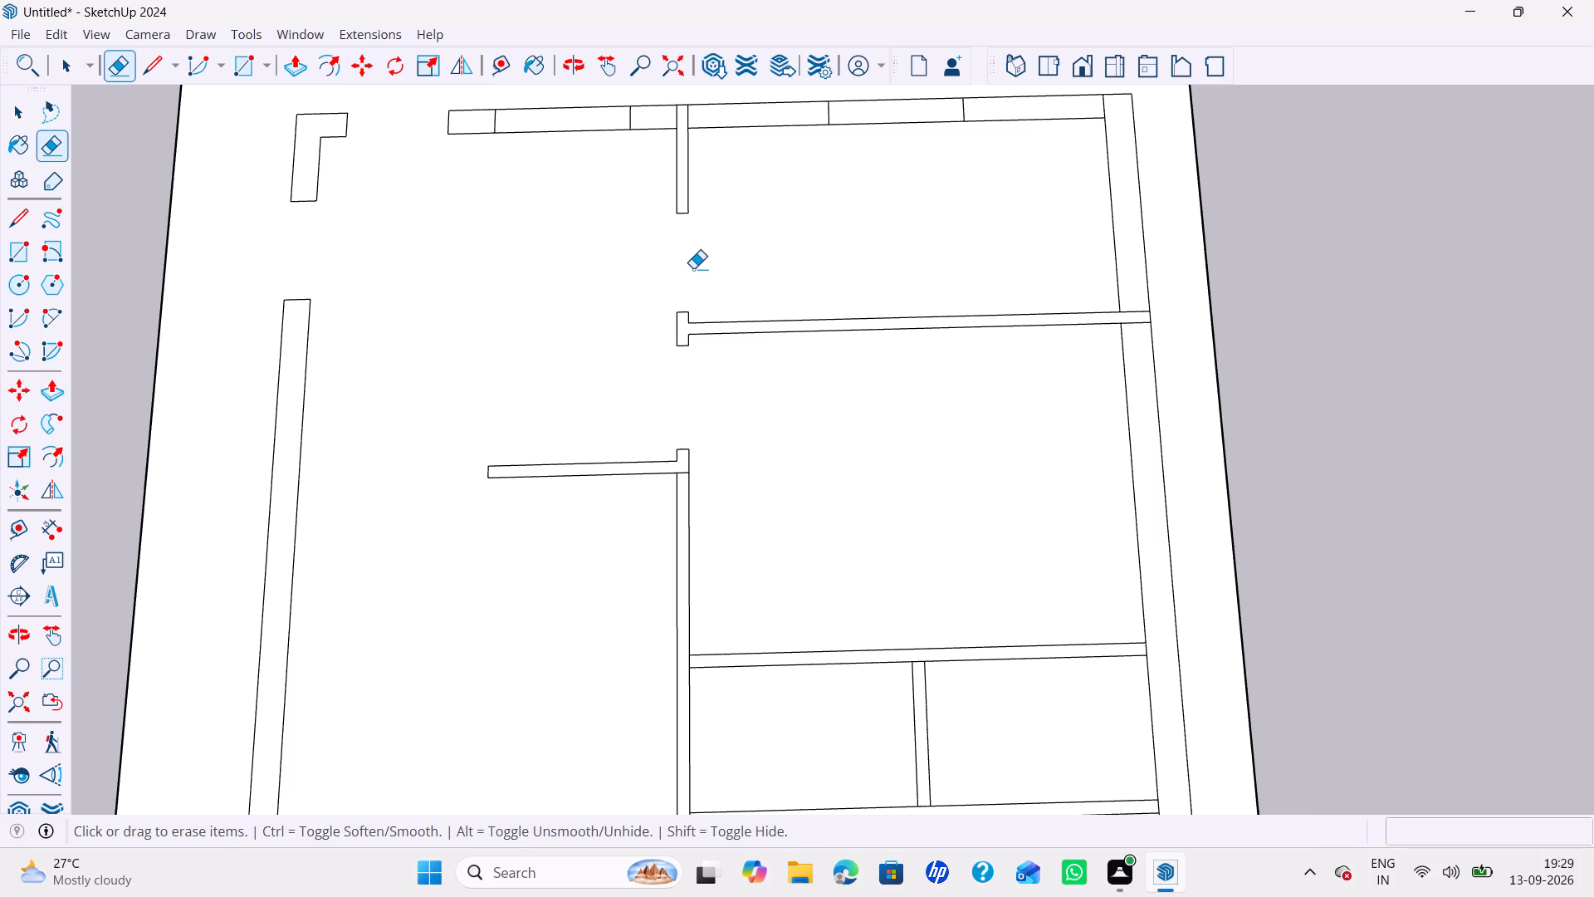
key("v")
Copy the end line of the small rooms' far wall 1' away from the dividing wall, and again 3' farther along.
scroll(693, 268, "down", 2)
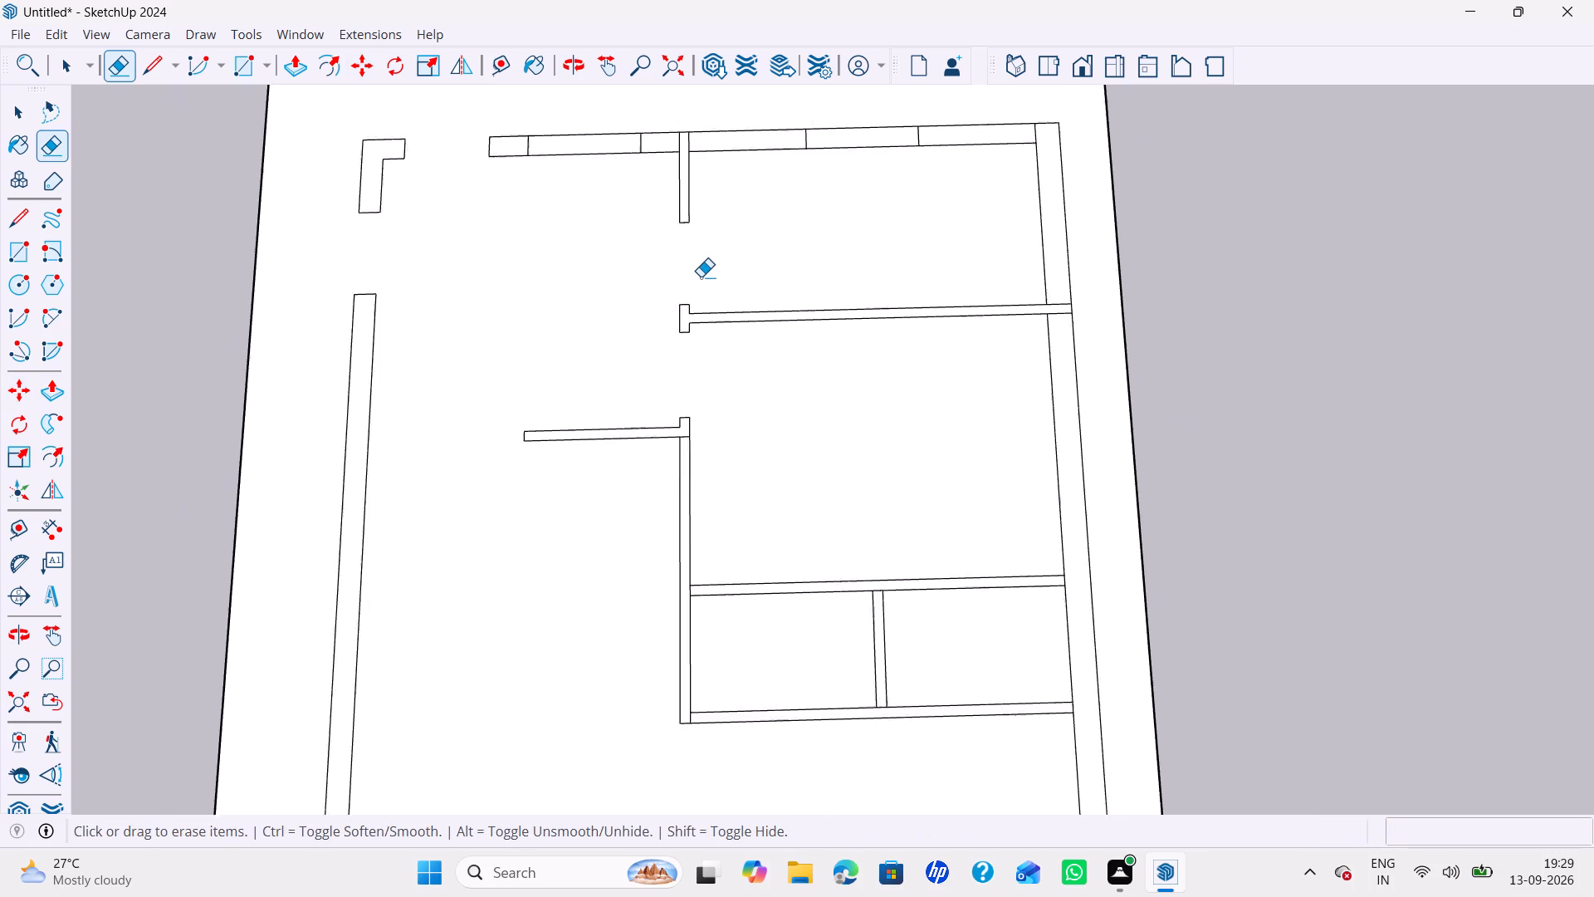
scroll(701, 277, "down", 2)
middle_click_drag(707, 286, 683, 254, "shift")
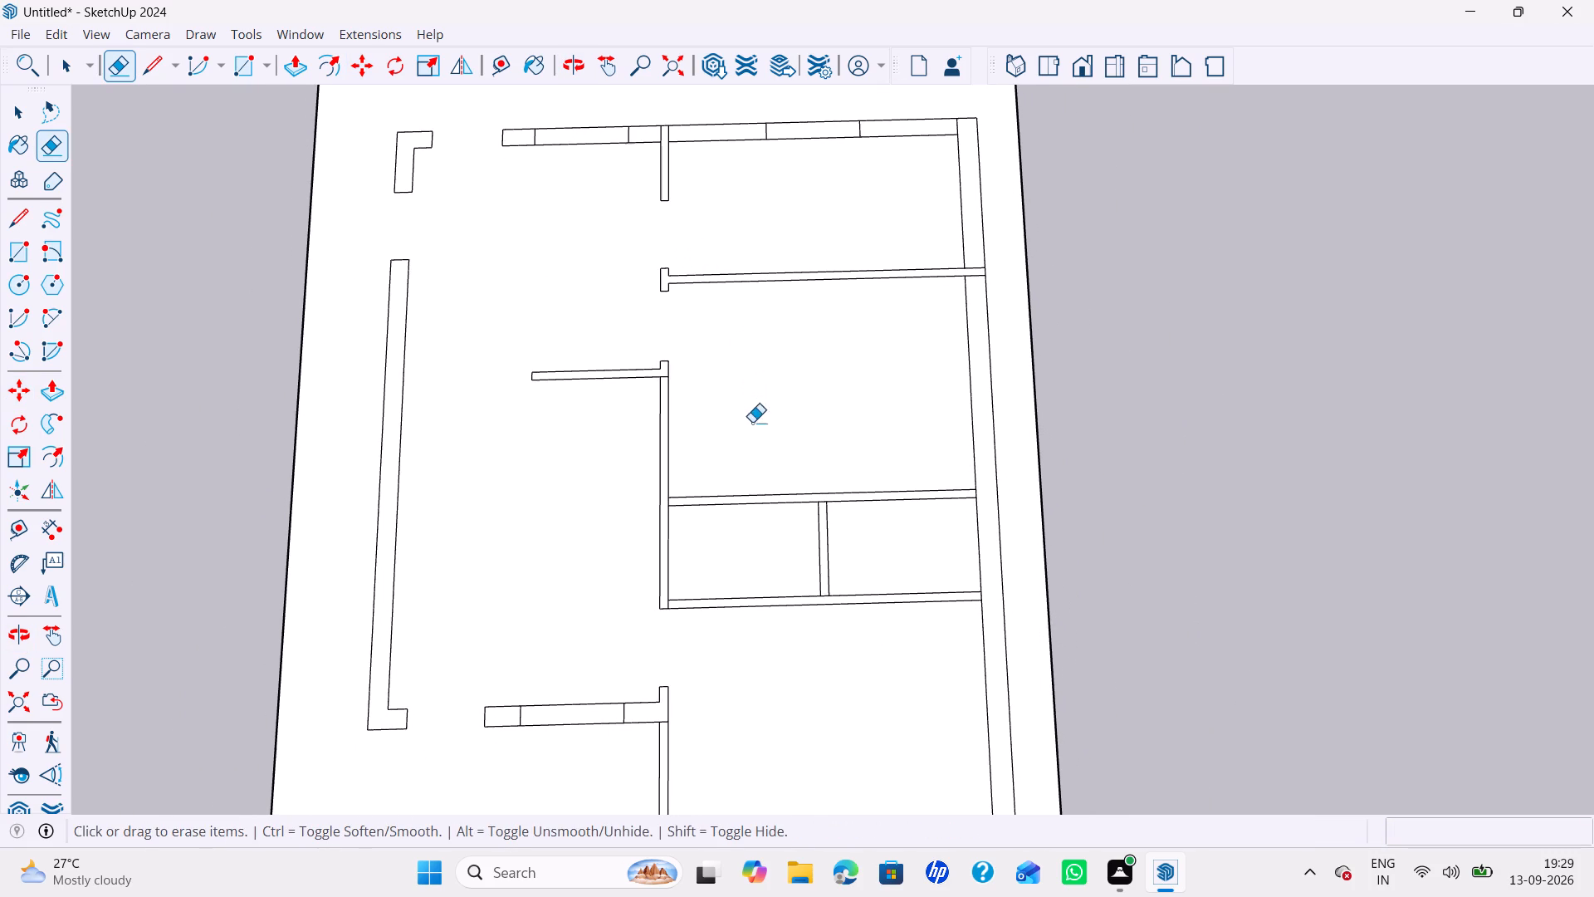
key("space")
scroll(682, 512, "up", 4)
left_click(664, 500)
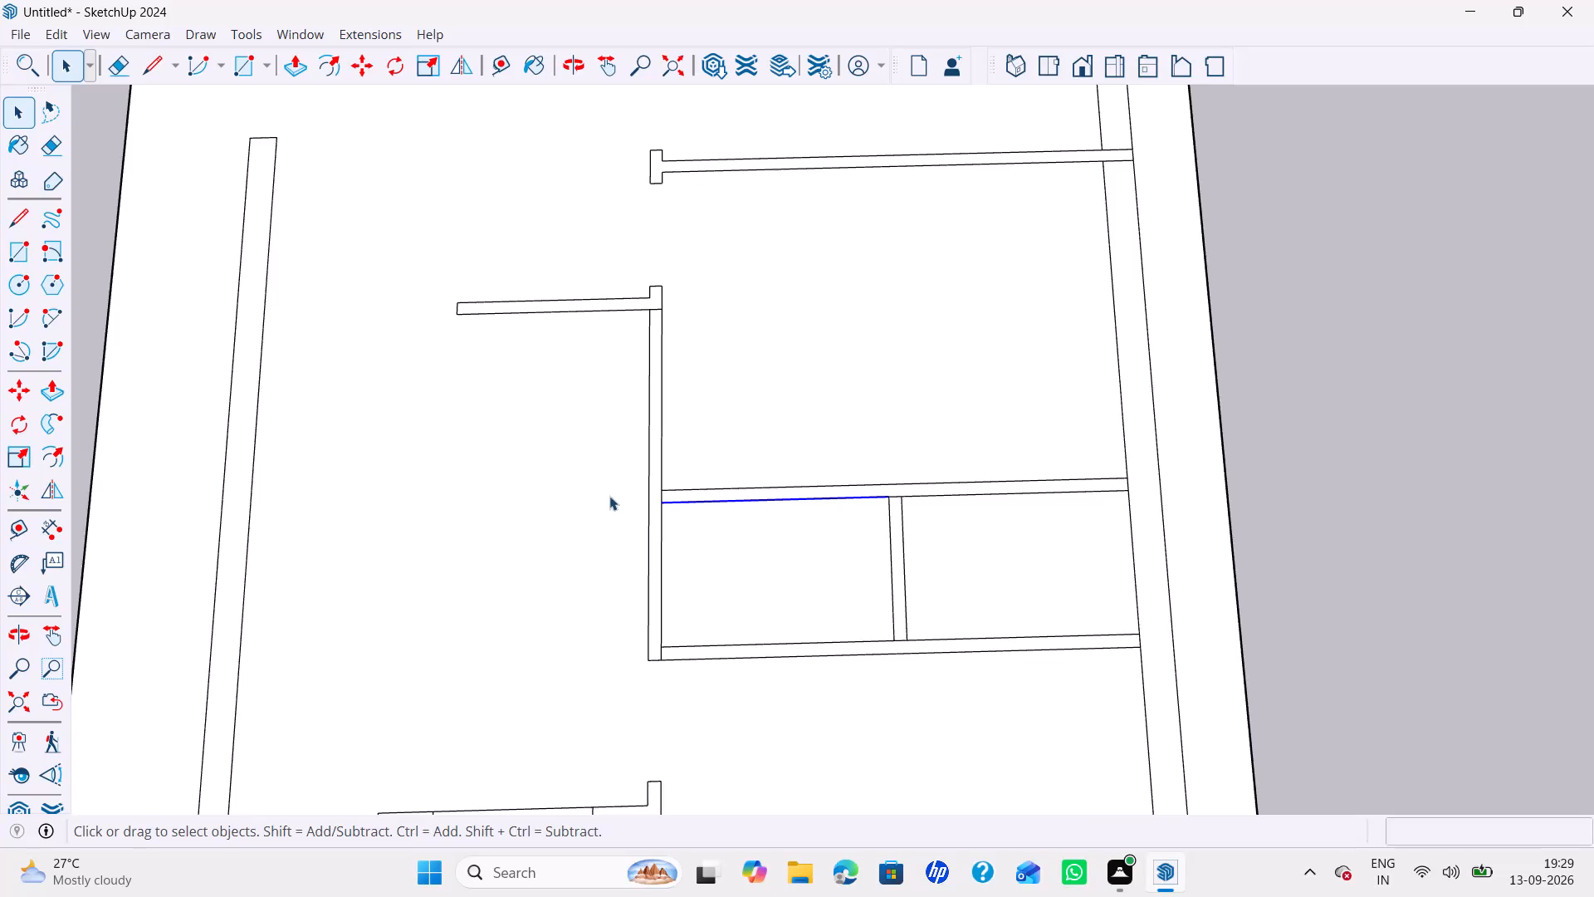
scroll(659, 504, "up", 2)
left_click(662, 498)
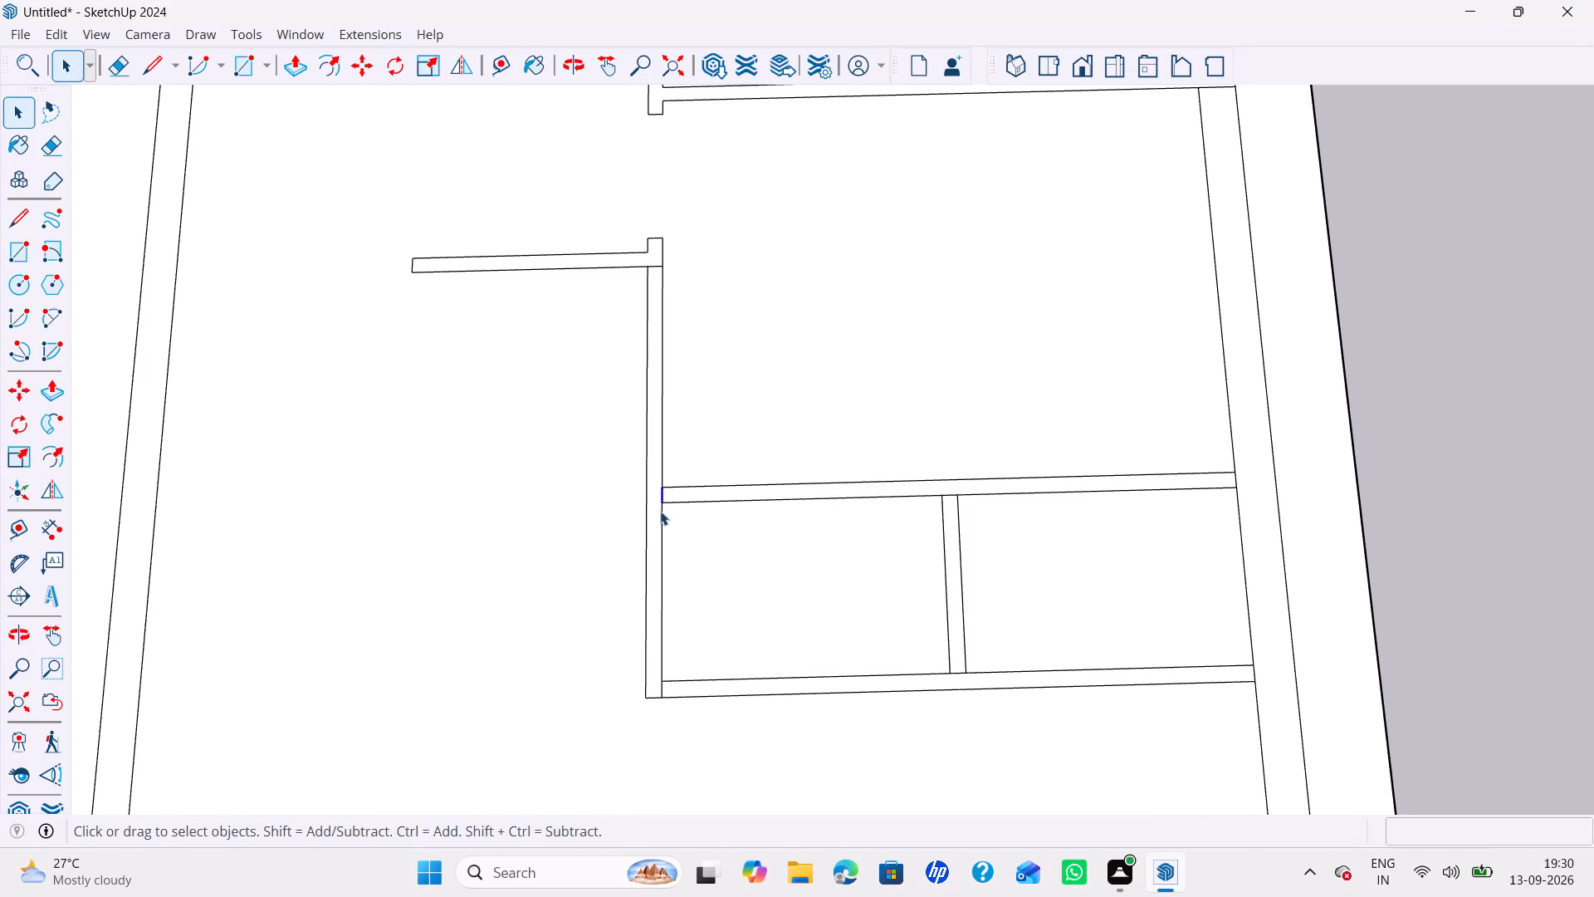
key("m")
left_click(659, 505)
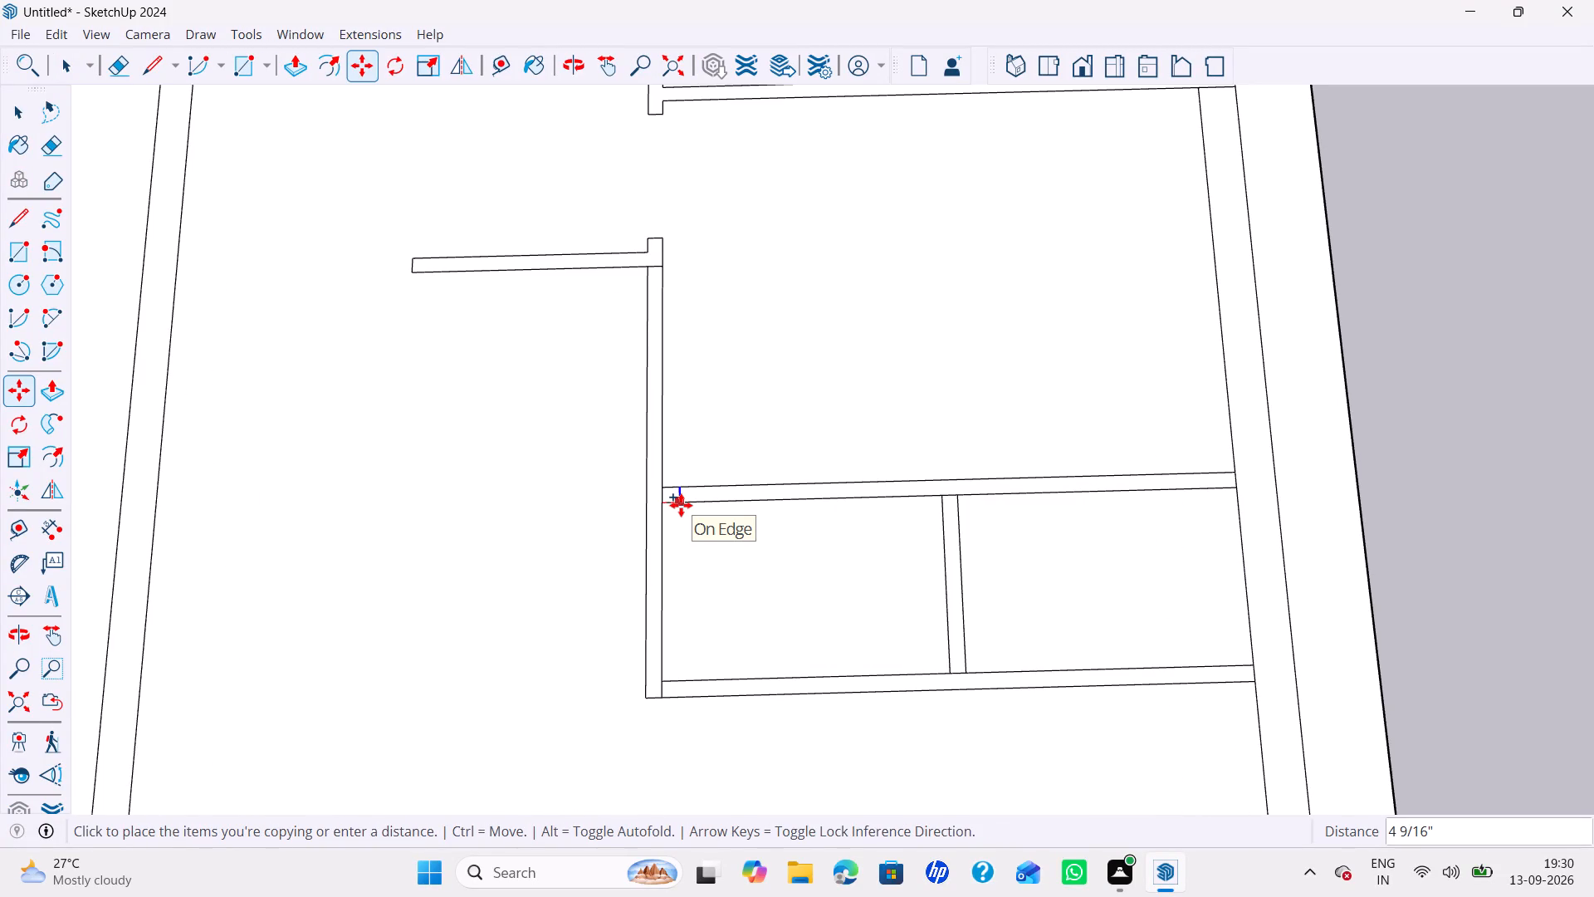
type("1'")
key("Return")
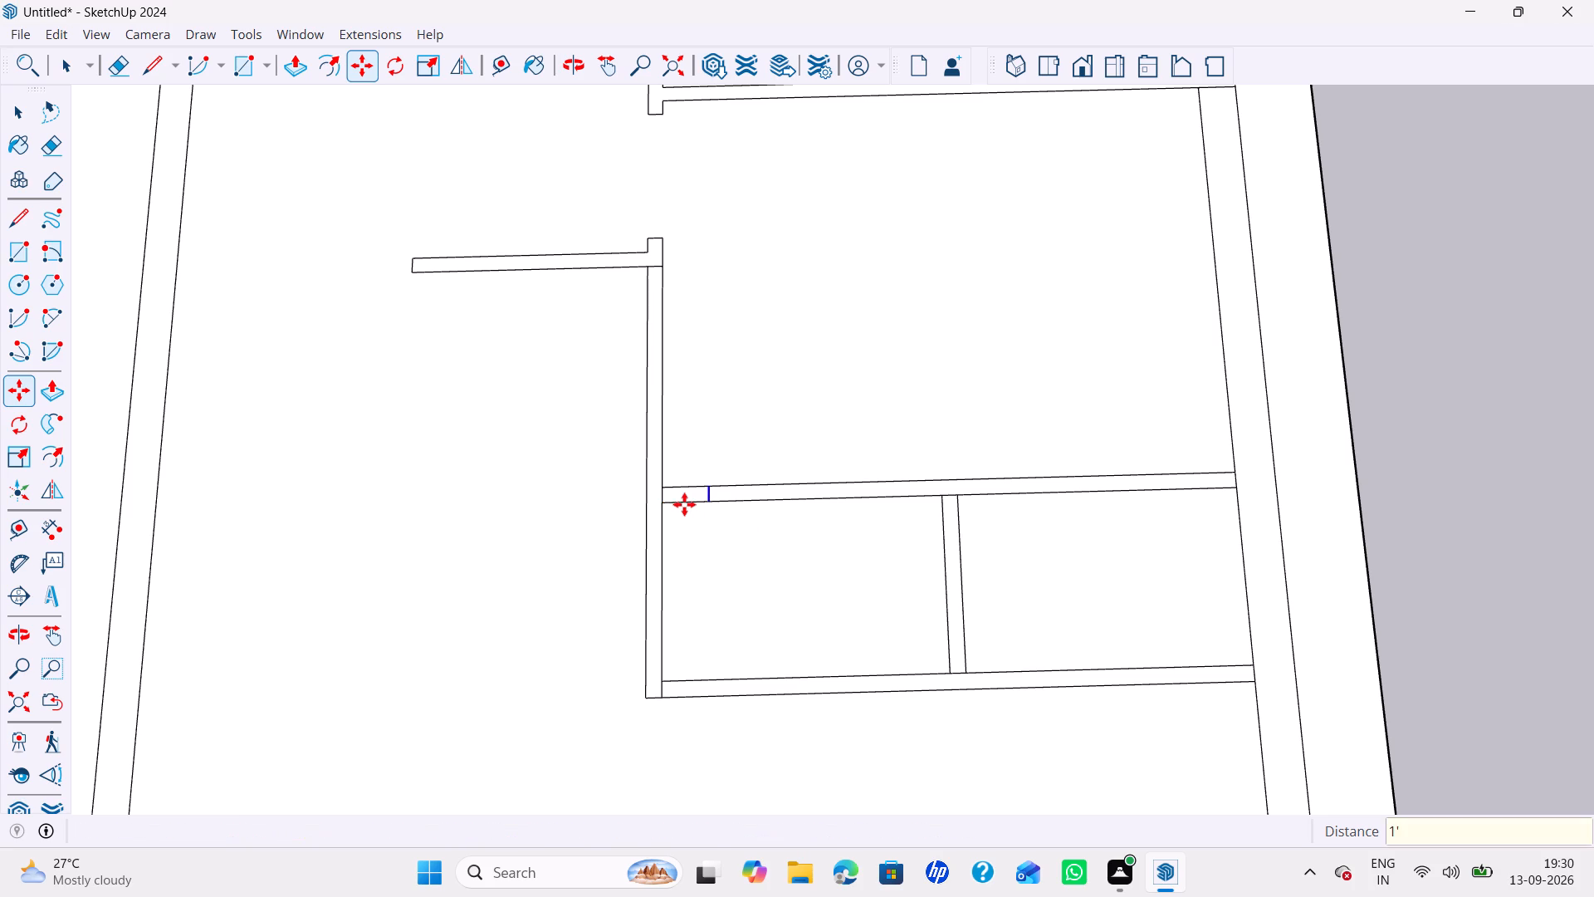
left_click(707, 500)
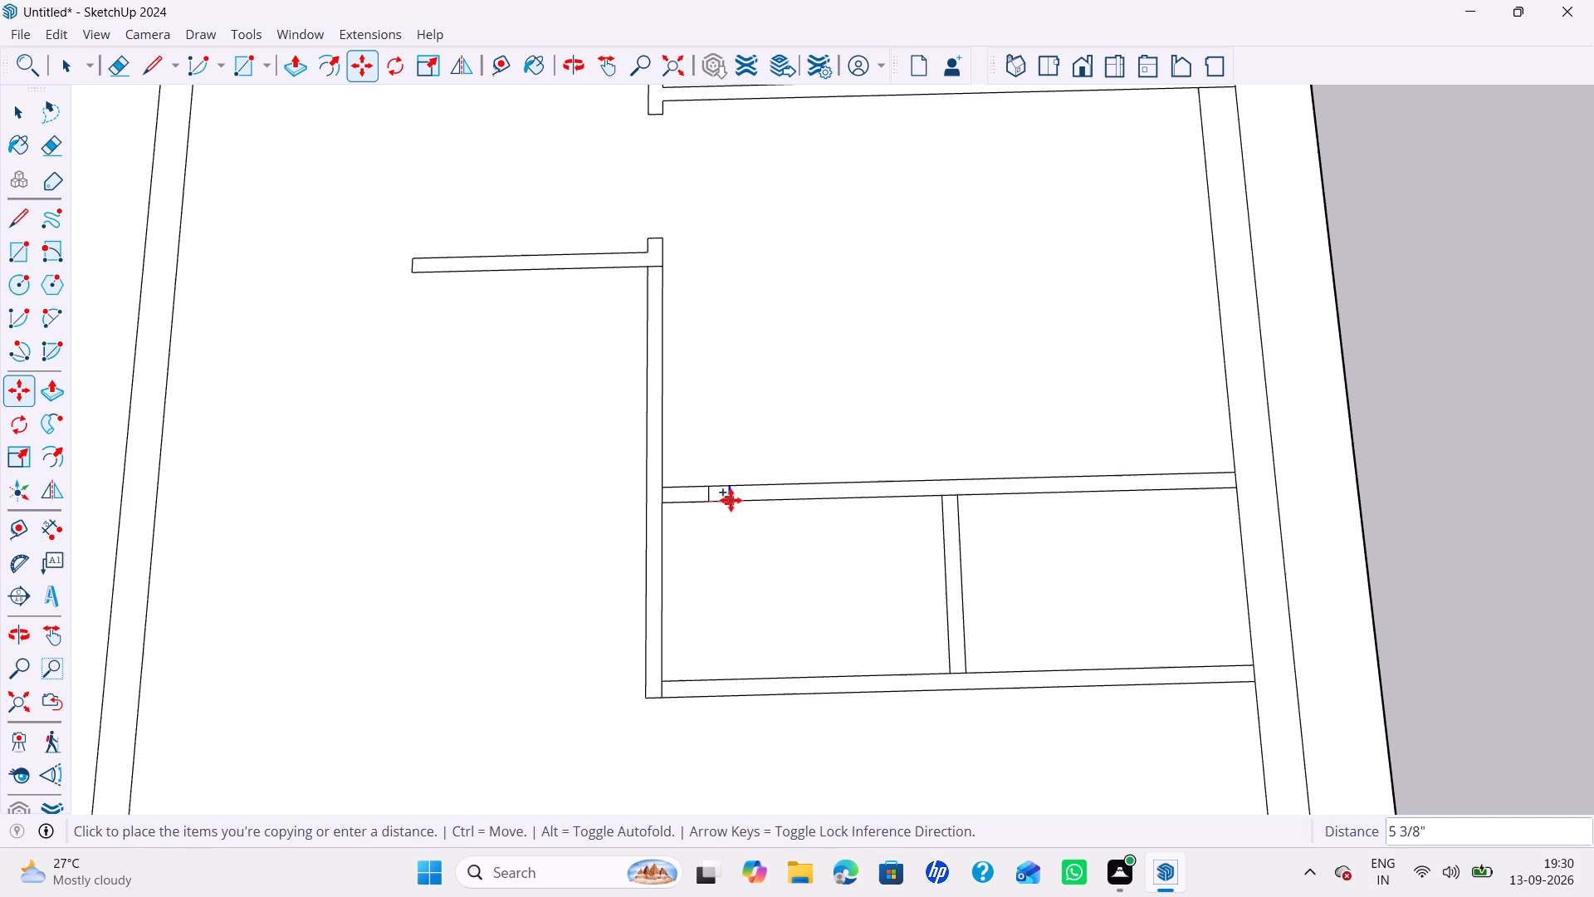
type("3'")
key("Return")
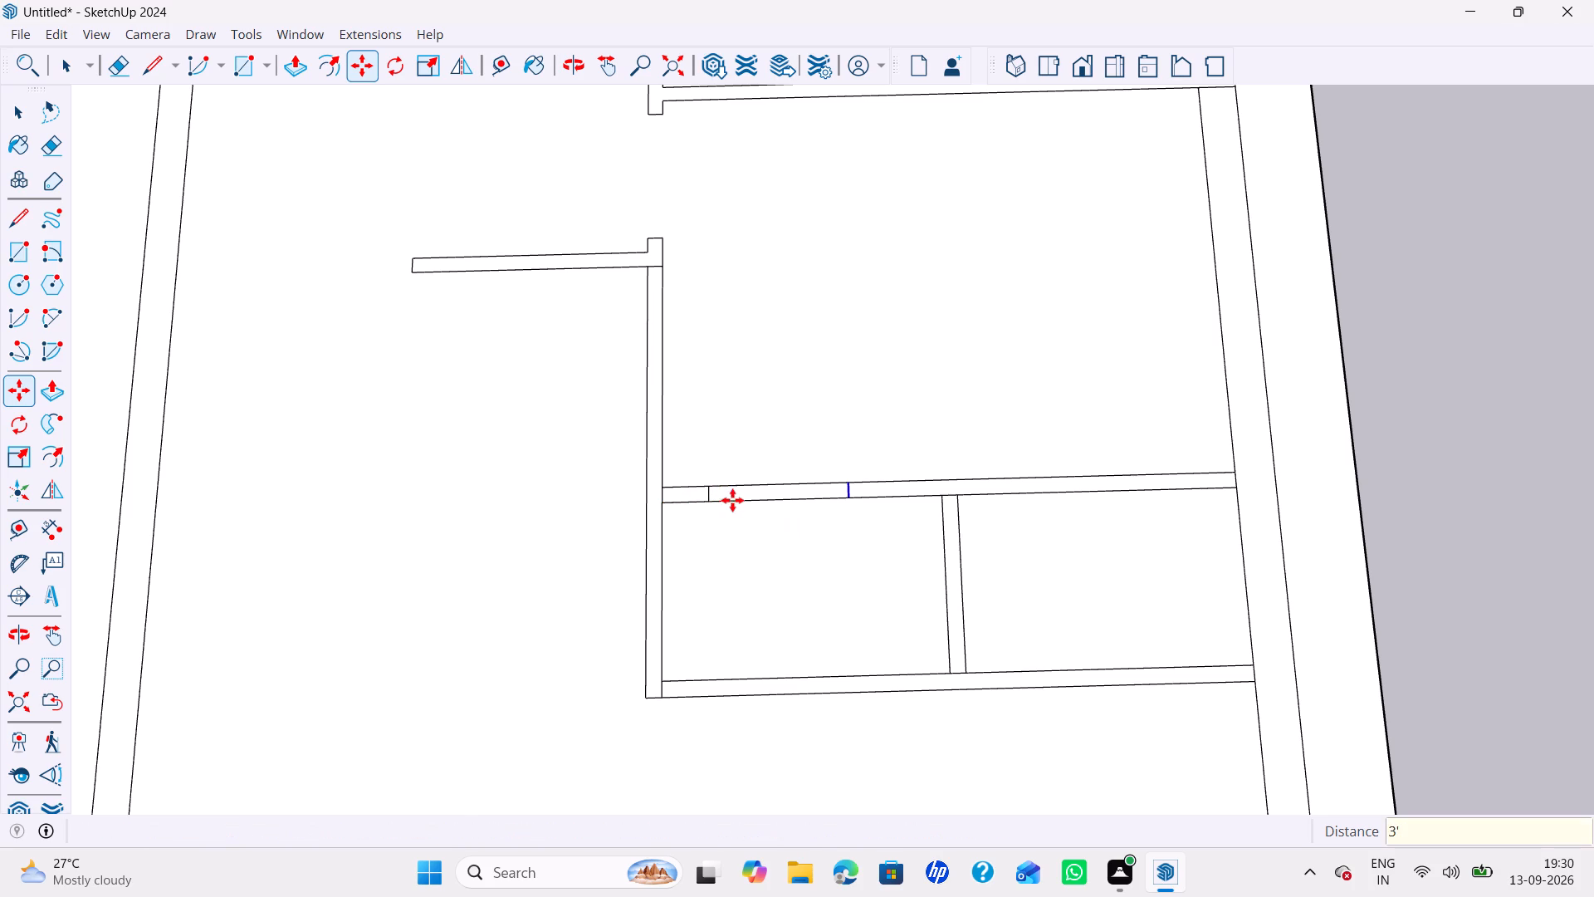
key("space")
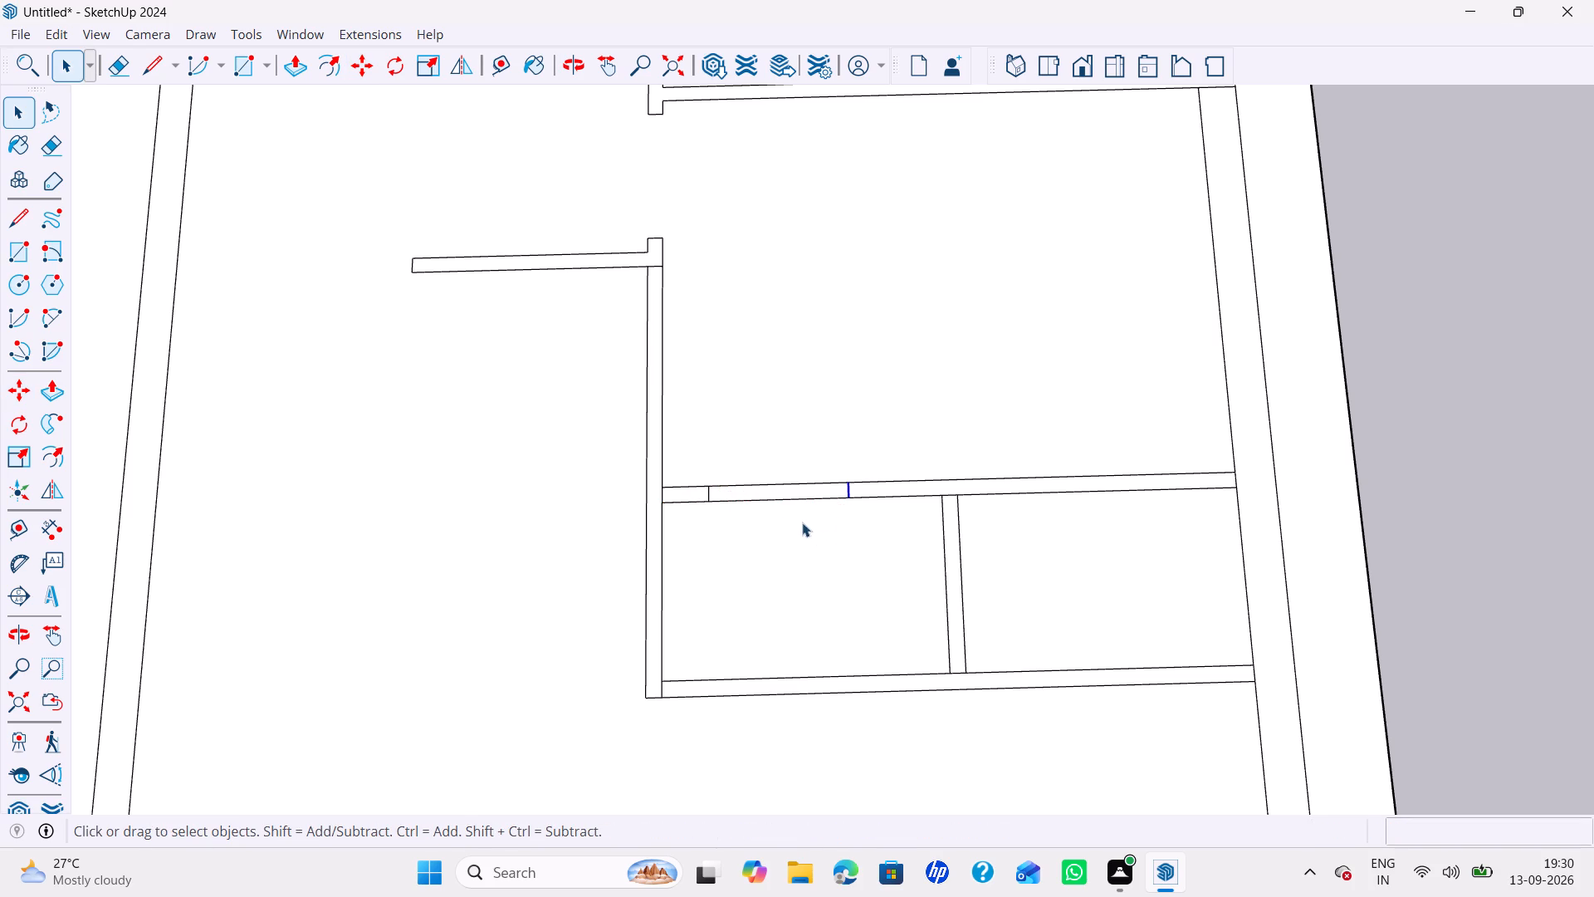
Erase both edges of the small rooms' far wall between the lines 3' apart to open the doorway.
key("e")
left_click_drag(792, 481, 793, 542)
scroll(814, 541, "down", 3)
middle_click_drag(819, 547, 781, 527)
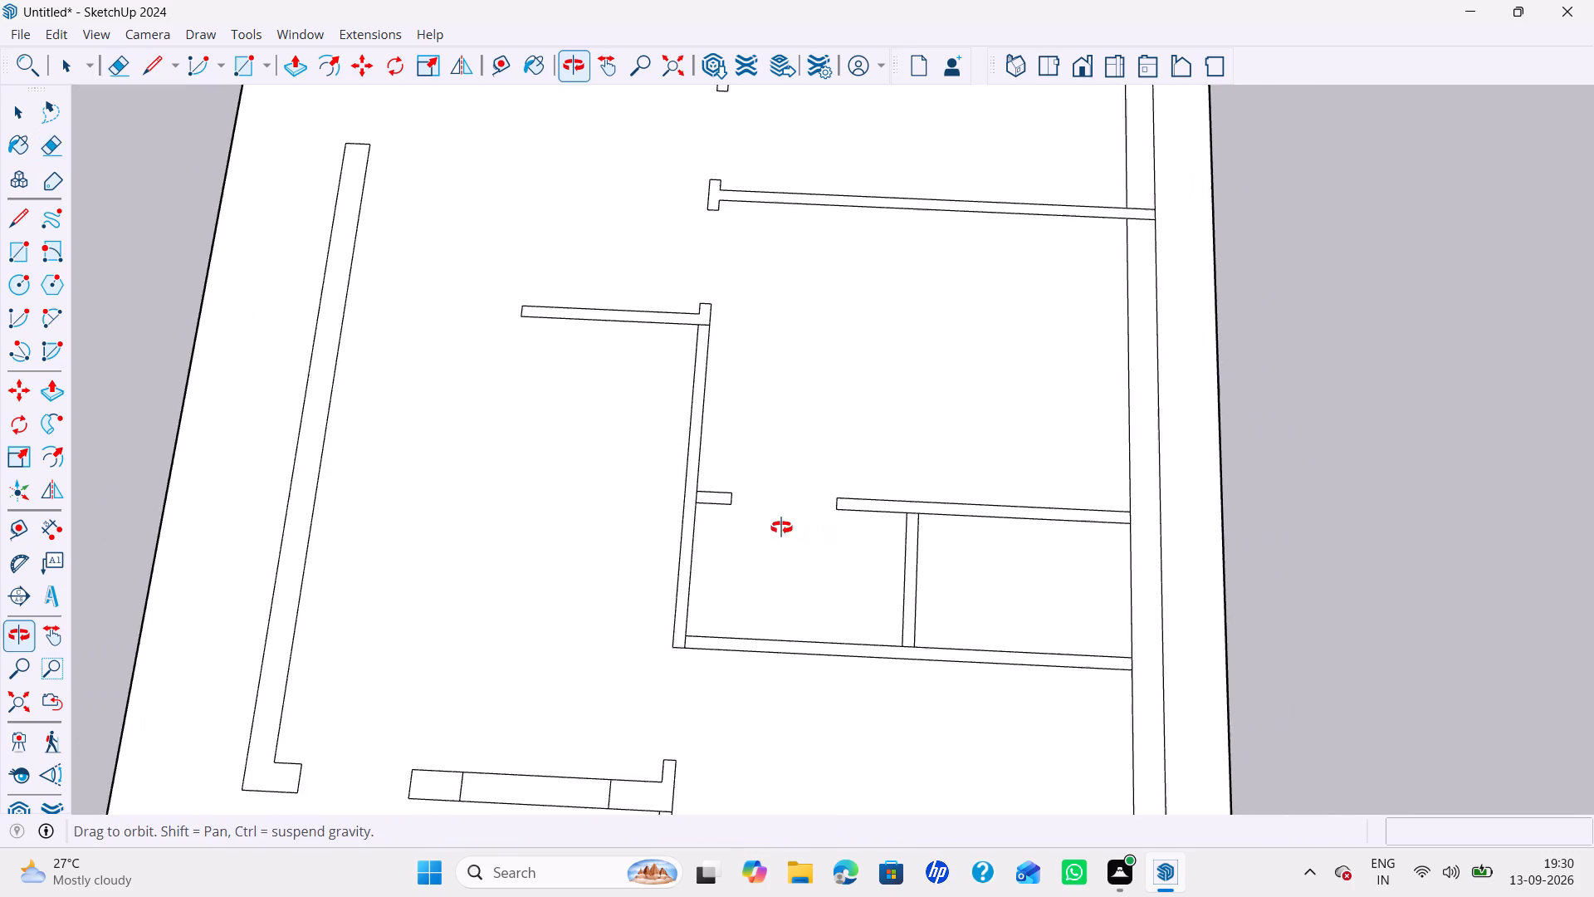
middle_click_drag(781, 527, 810, 539)
scroll(796, 537, "up", 1, "ctrl")
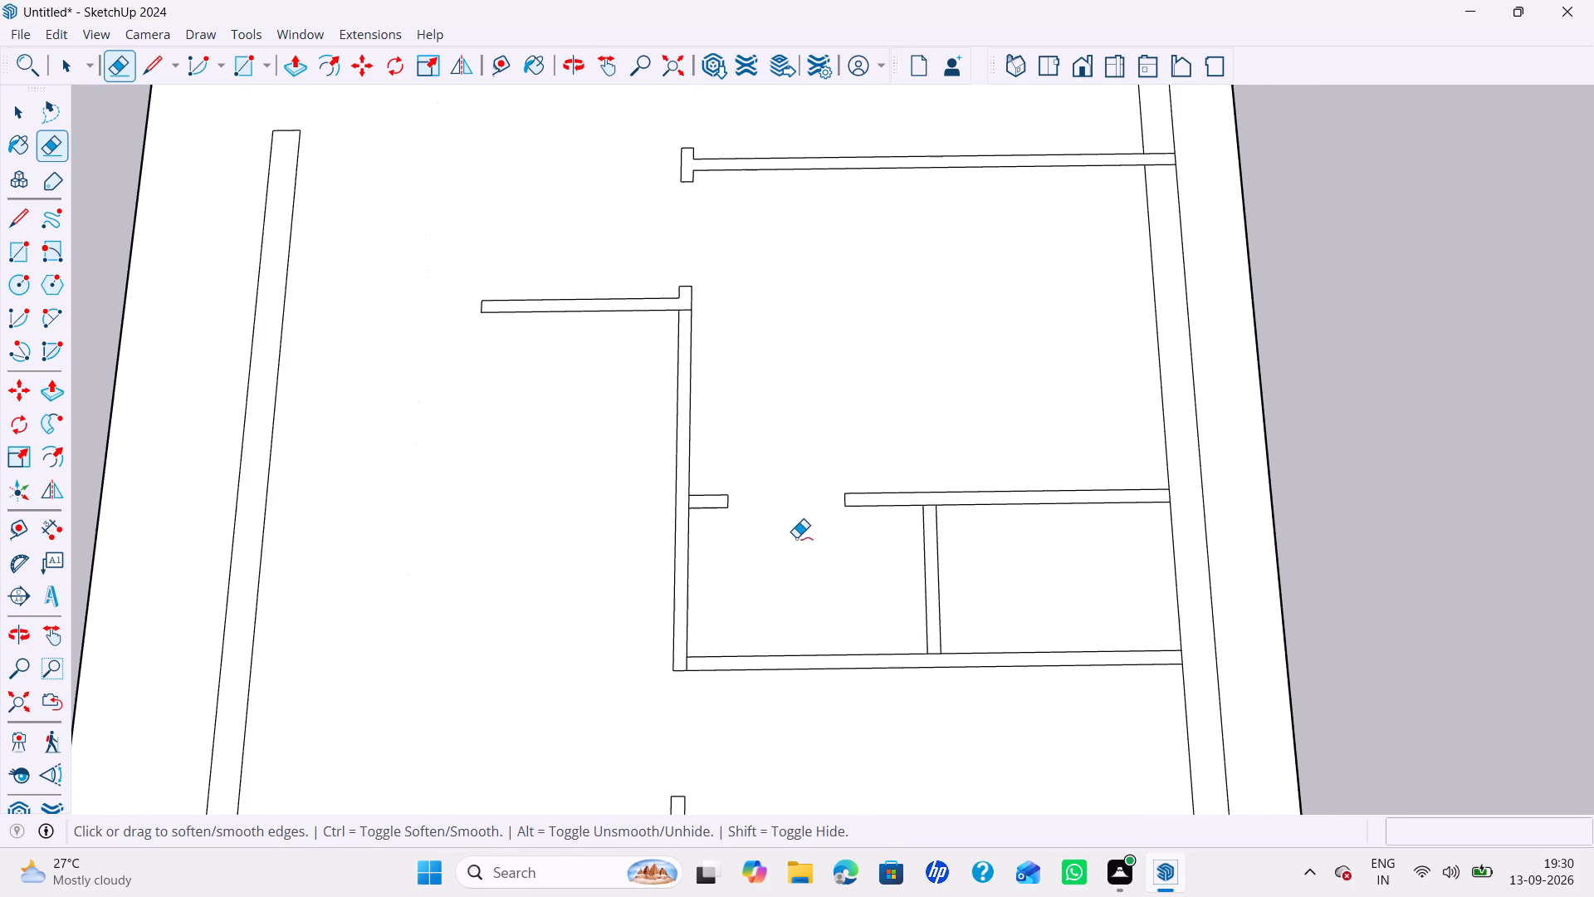
Undo the doorway opening in the small rooms' far wall together with the two line copies that marked it.
key("ctrl+z")
key("ctrl+z")
key("ctrl+z")
key("space")
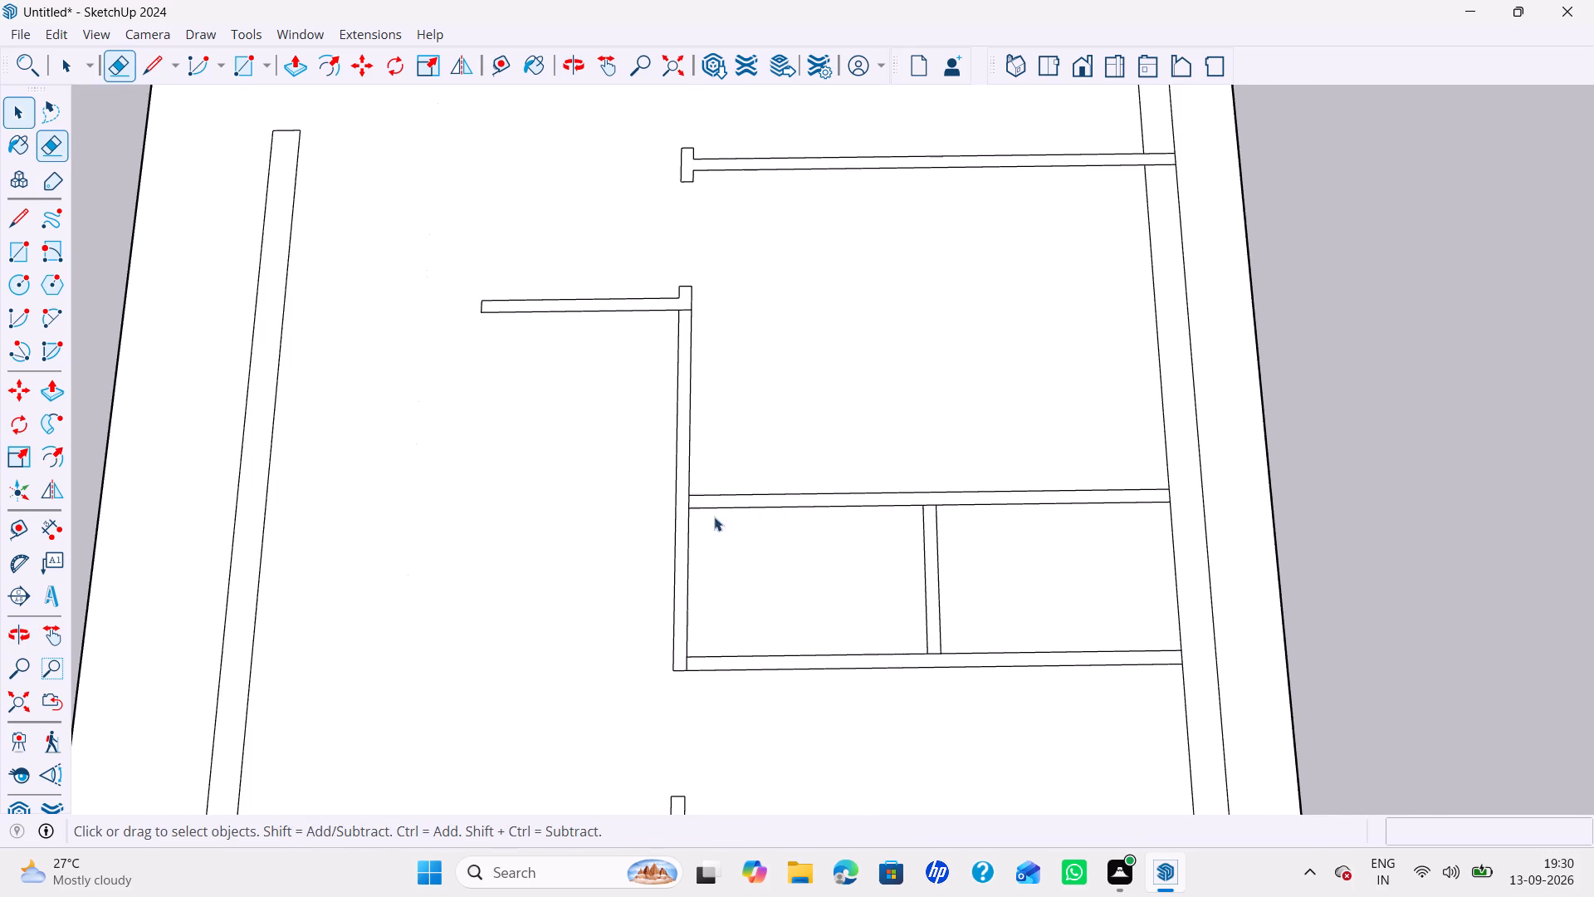
Copy the end line of the small rooms' far wall 9" away from the dividing wall, and again 3' farther along.
scroll(707, 512, "up", 3)
left_click(687, 503)
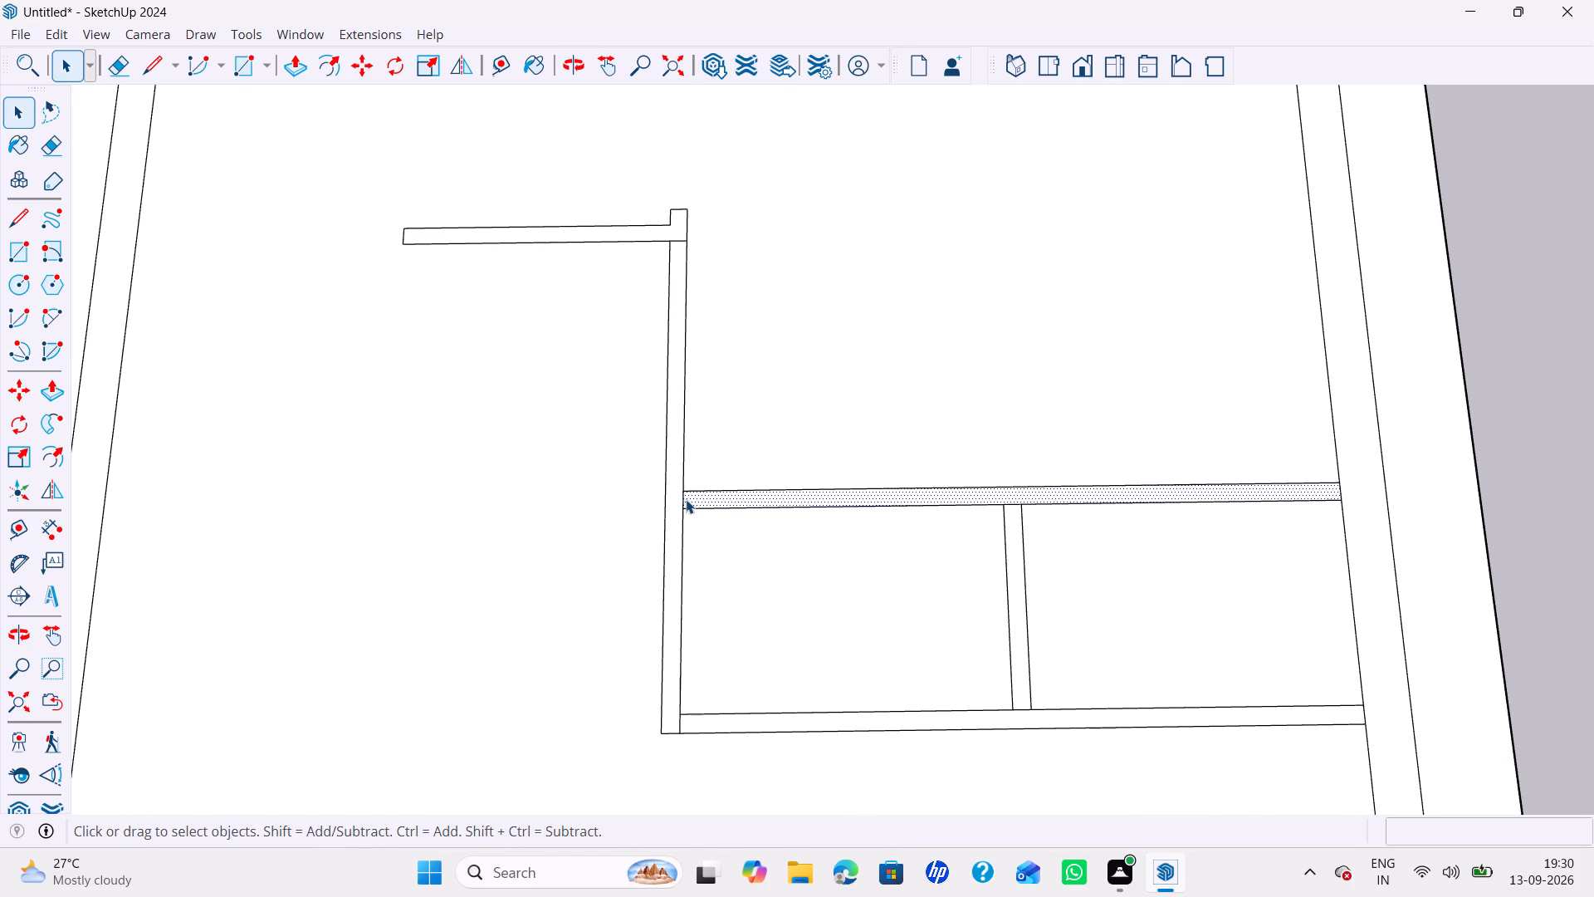
left_click(685, 498)
key("m")
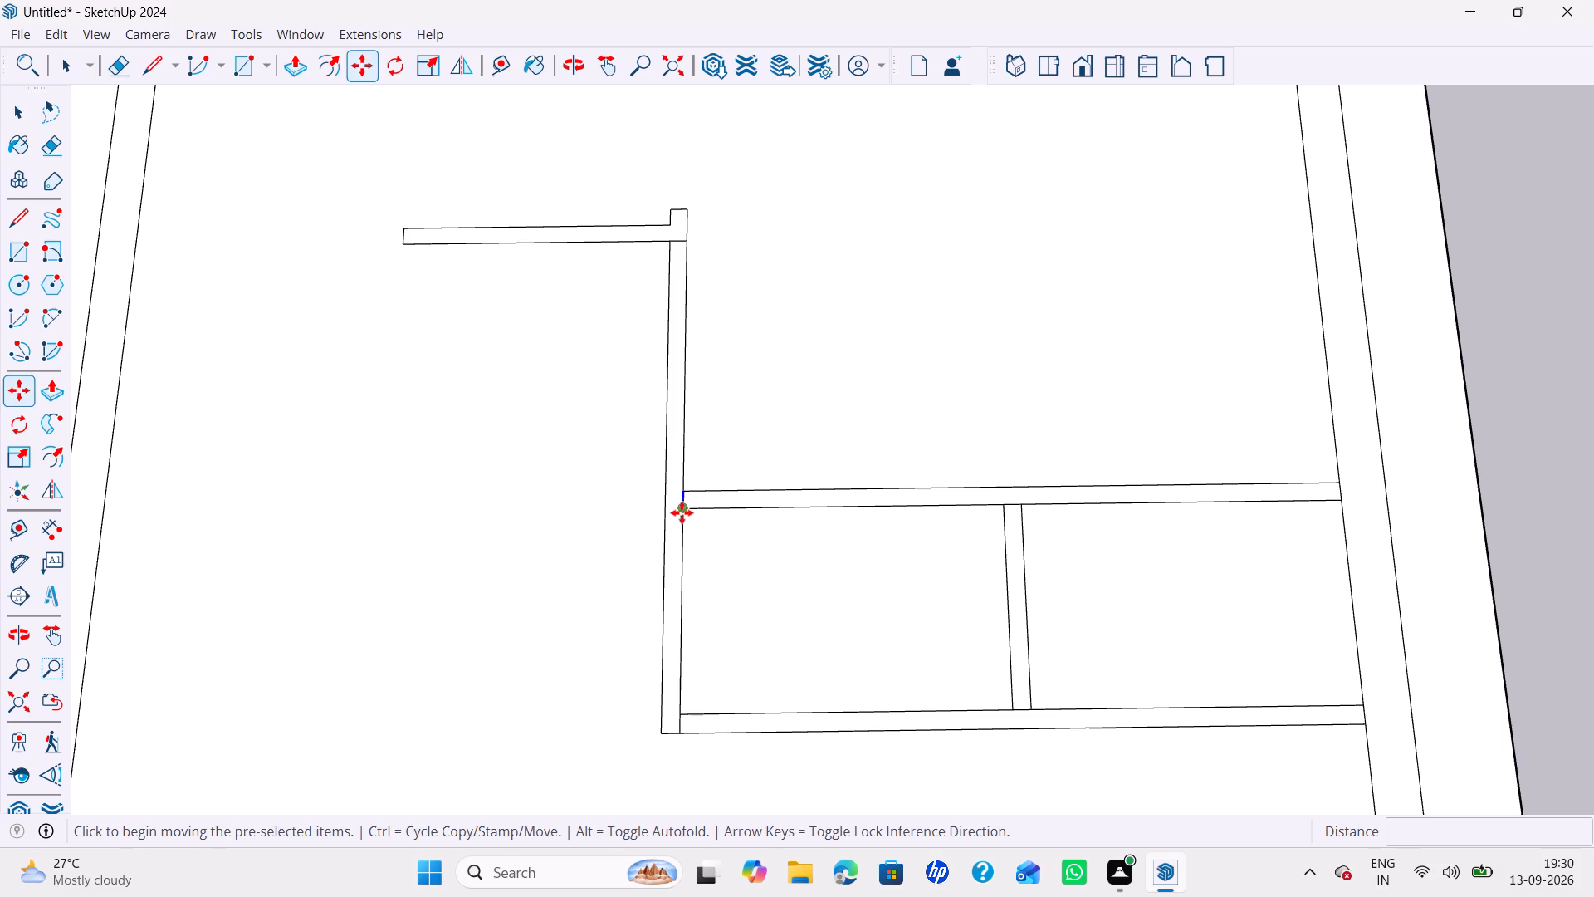
left_click(682, 512)
type("9\"")
key("Return")
left_click(731, 511)
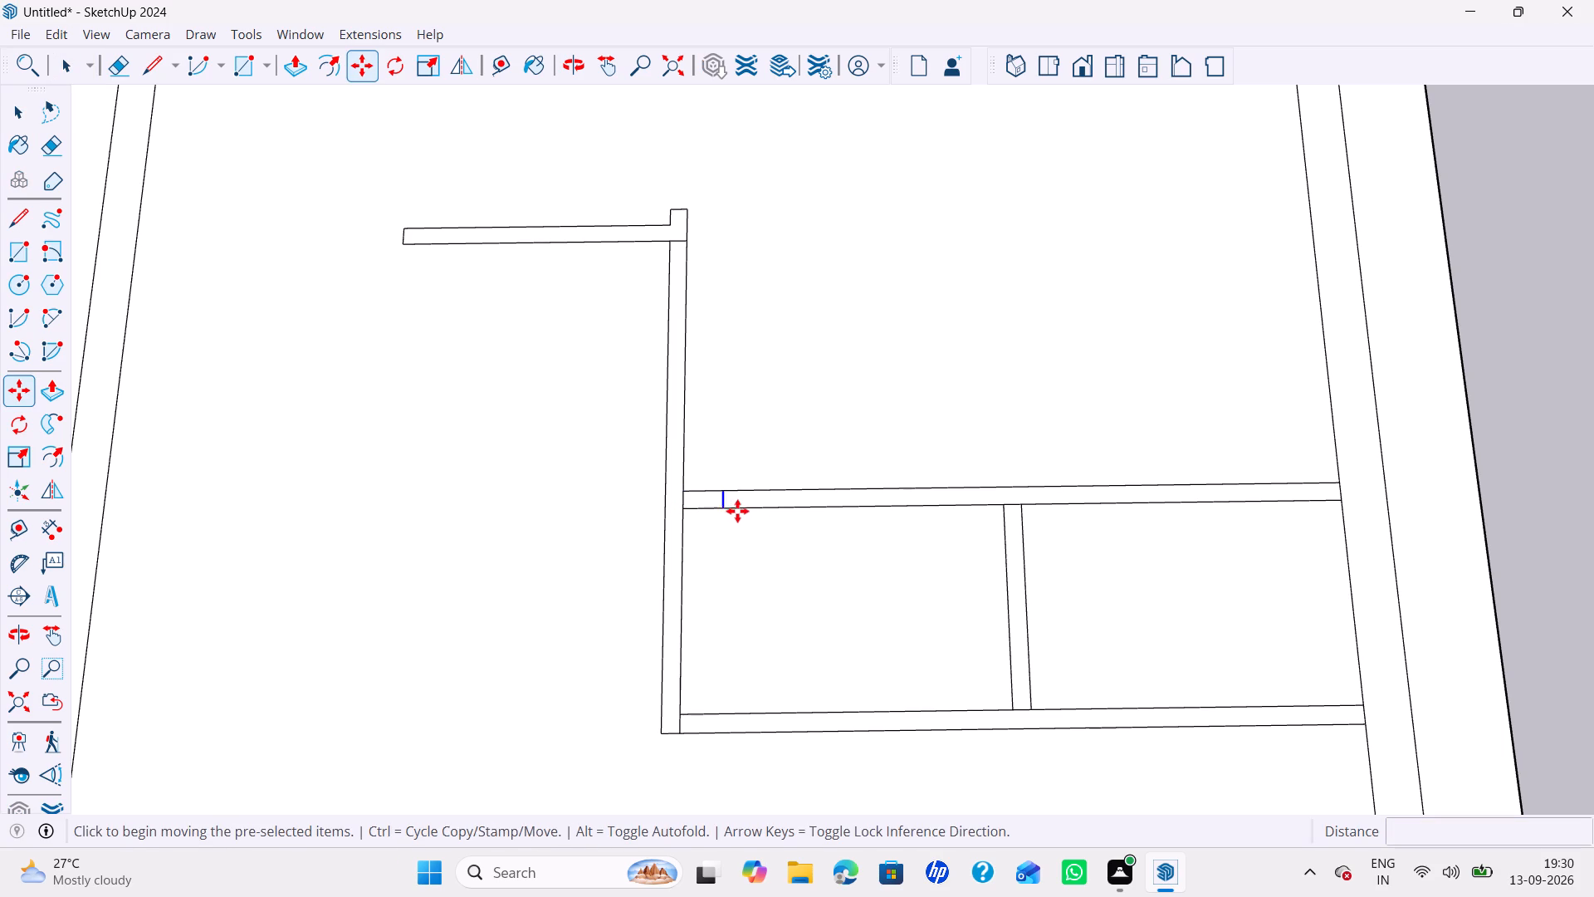
type("3'")
key("Return")
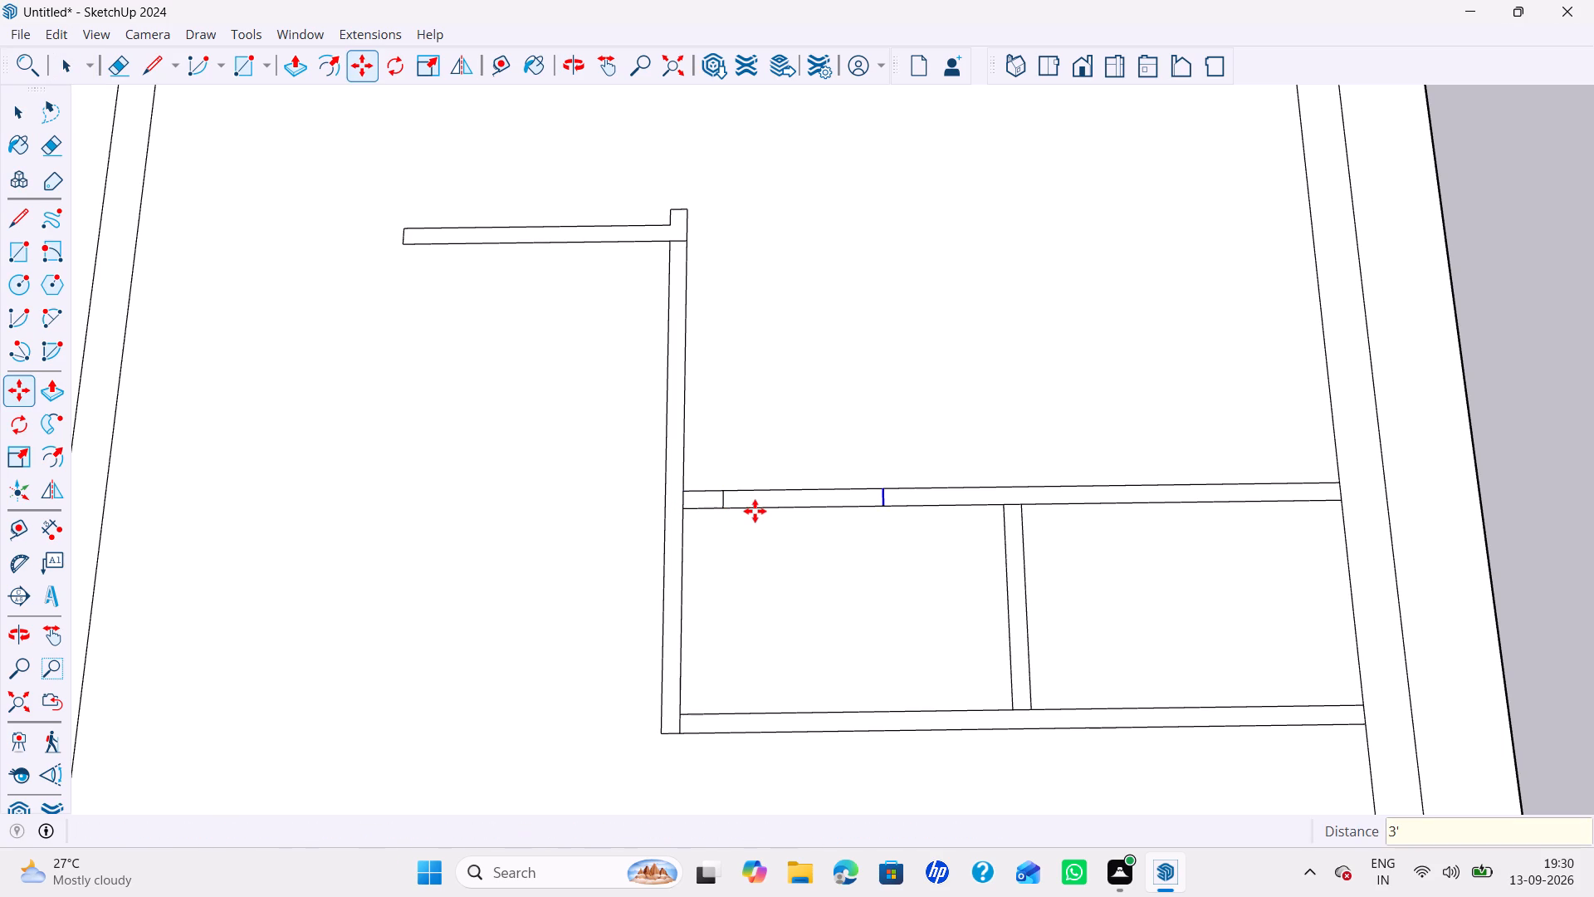
Erase both edges of the small rooms' far wall between the lines 3' apart to open the doorway.
key("space")
key("e")
left_click_drag(757, 472, 762, 535)
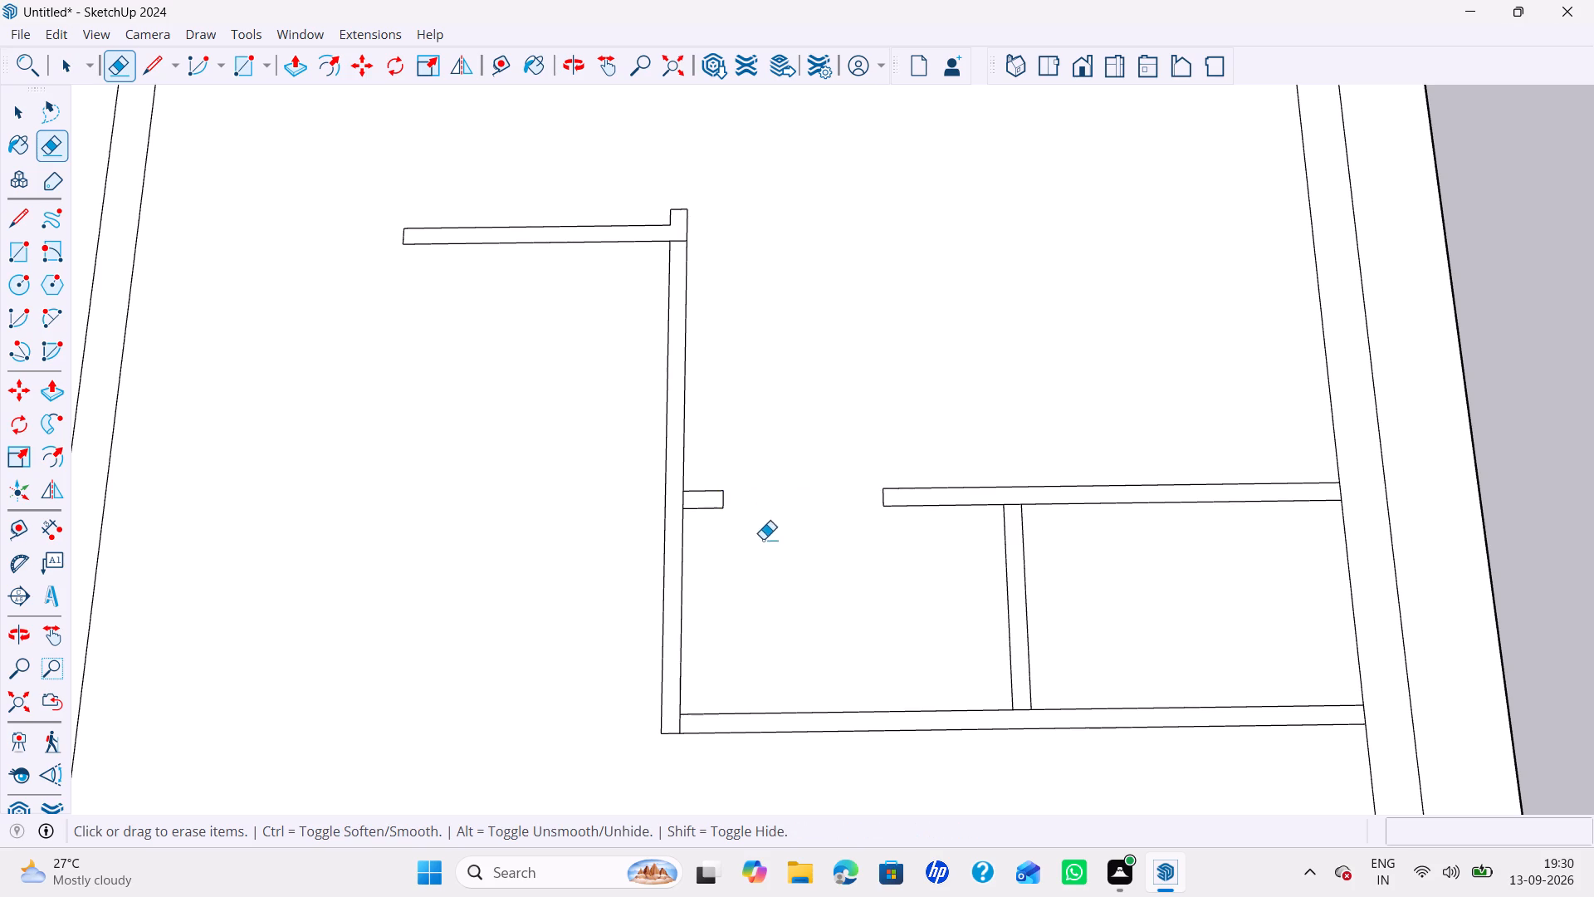
Draw a line across the small rooms' near wall, continuing the partition's face on the outer wall side.
scroll(816, 542, "down", 4)
middle_click_drag(841, 561, 860, 554)
key("space")
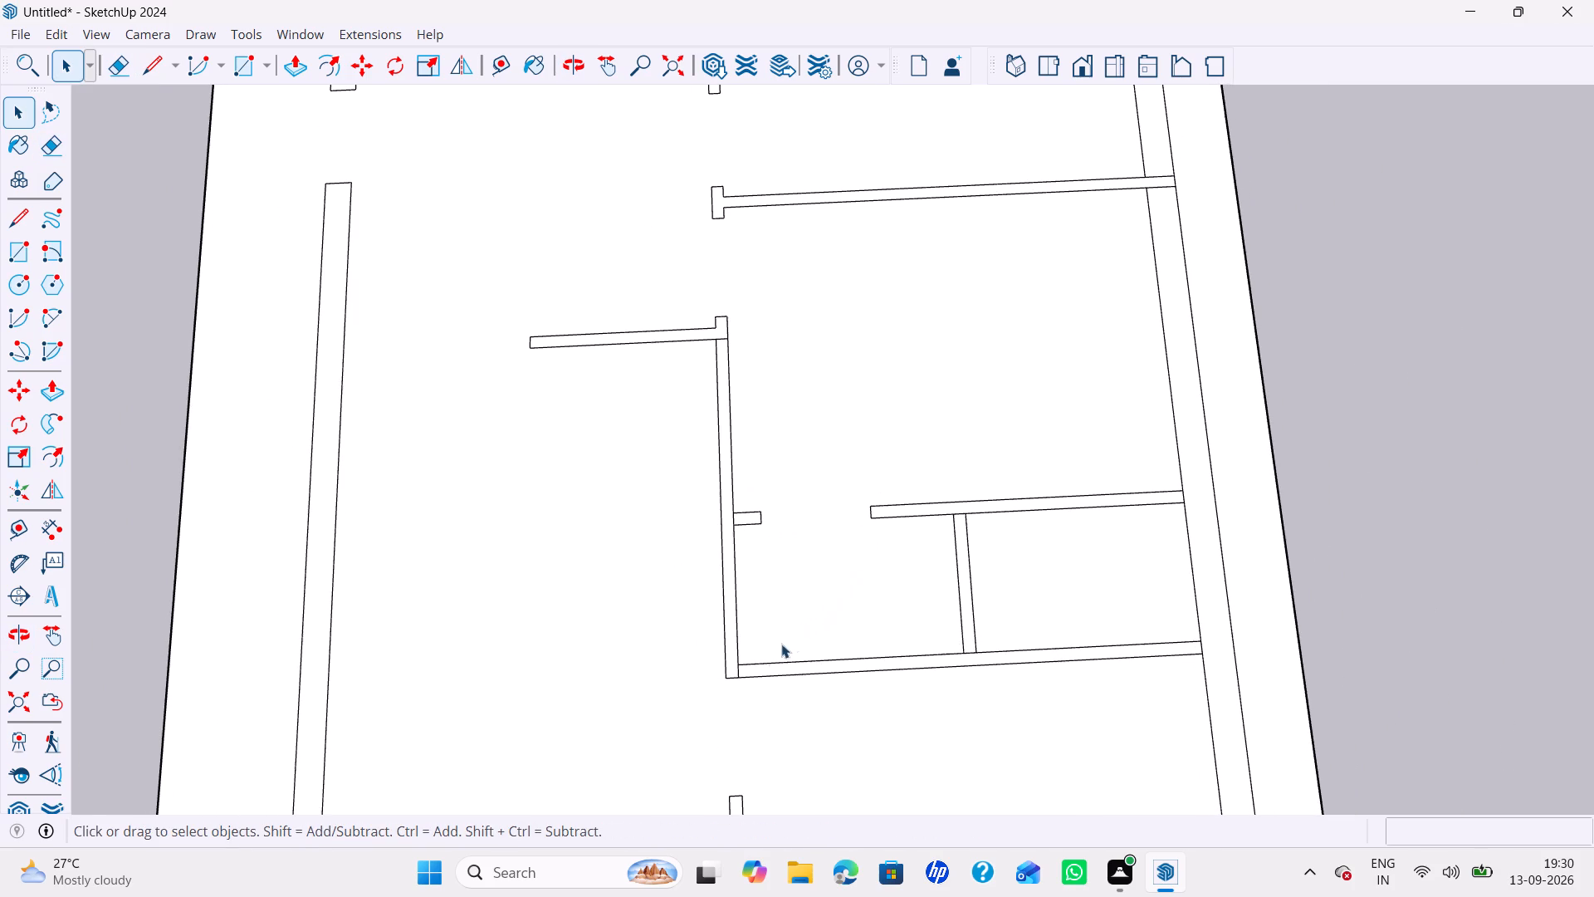
middle_click_drag(951, 646, 936, 653)
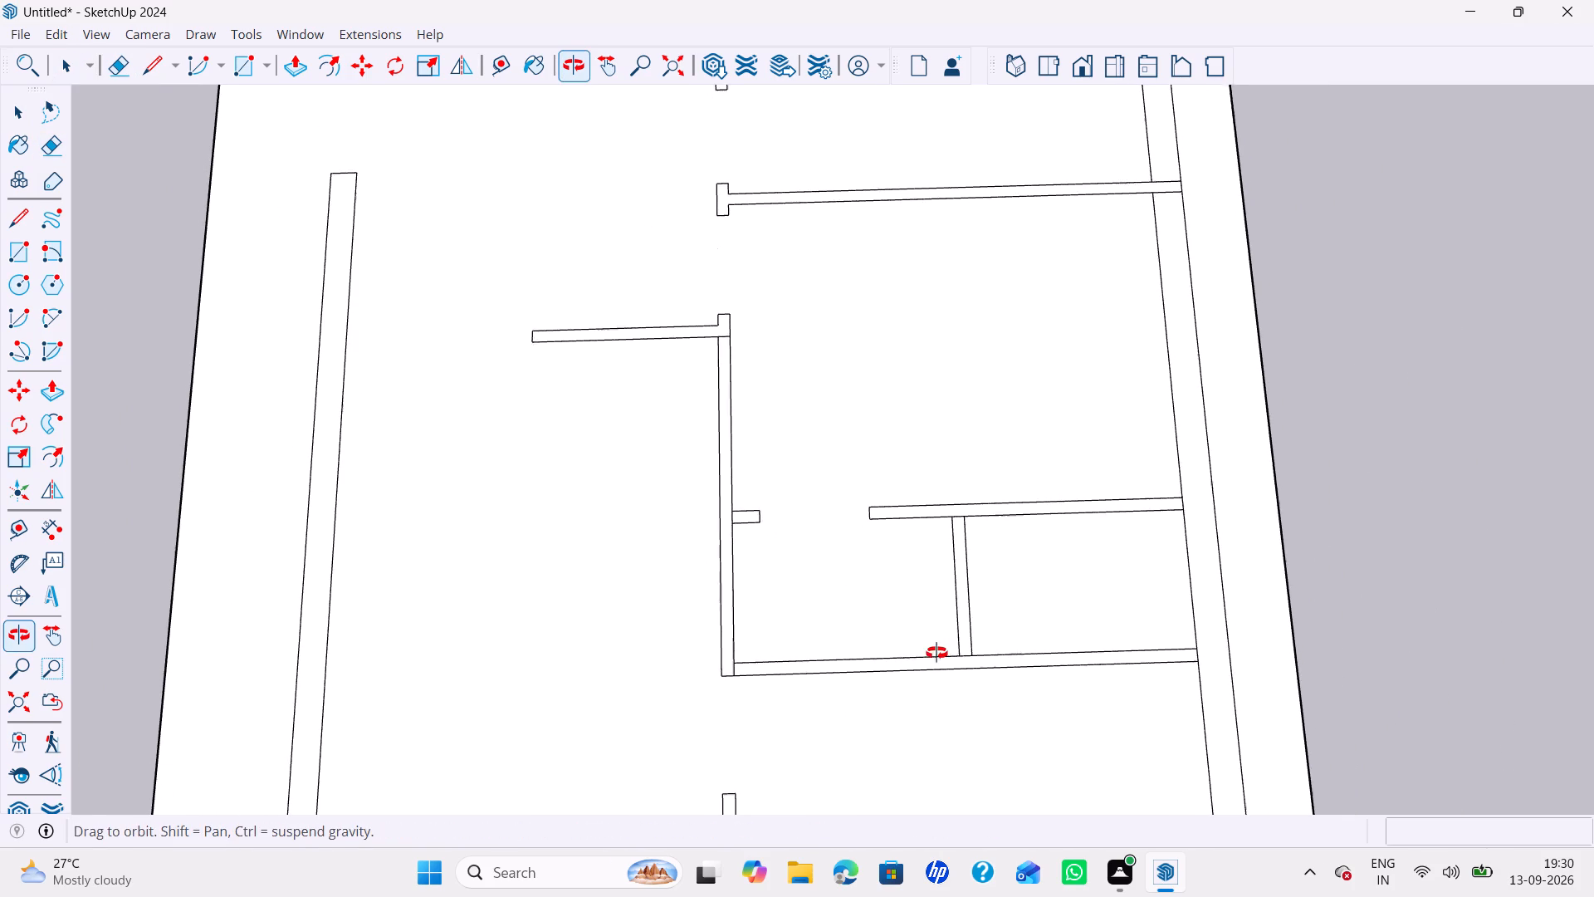
middle_click_drag(936, 653, 934, 654)
key("l")
left_click(972, 656)
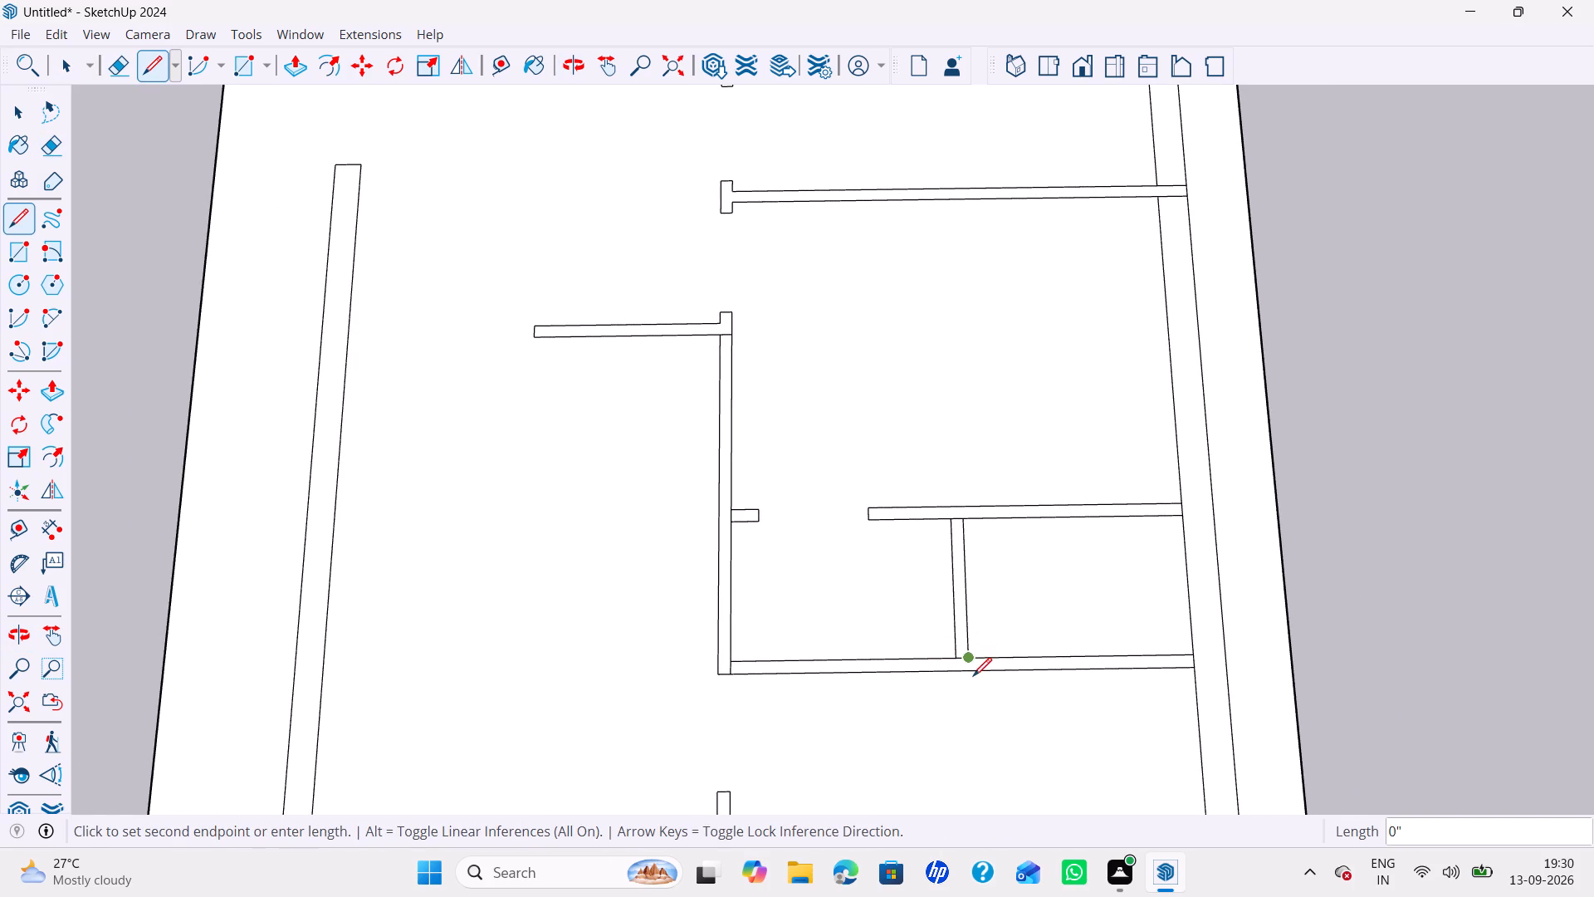
left_click(971, 677)
Copy the line across the small rooms' near wall 4" toward the outer wall, and again 3' farther along.
key("space")
left_click(969, 666)
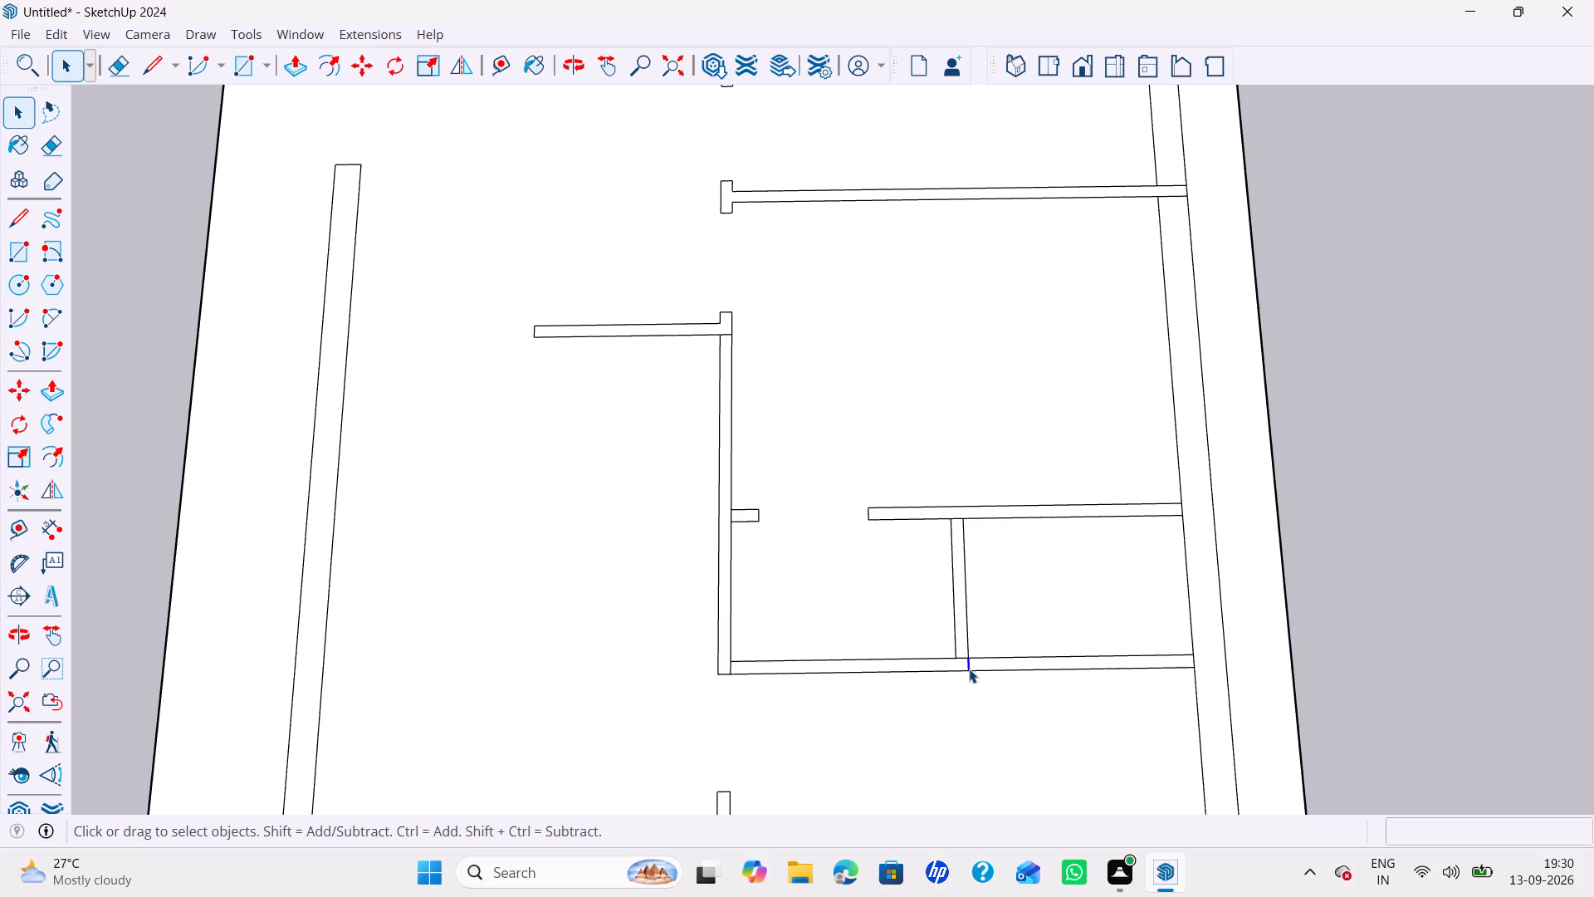
key("m")
left_click(969, 673)
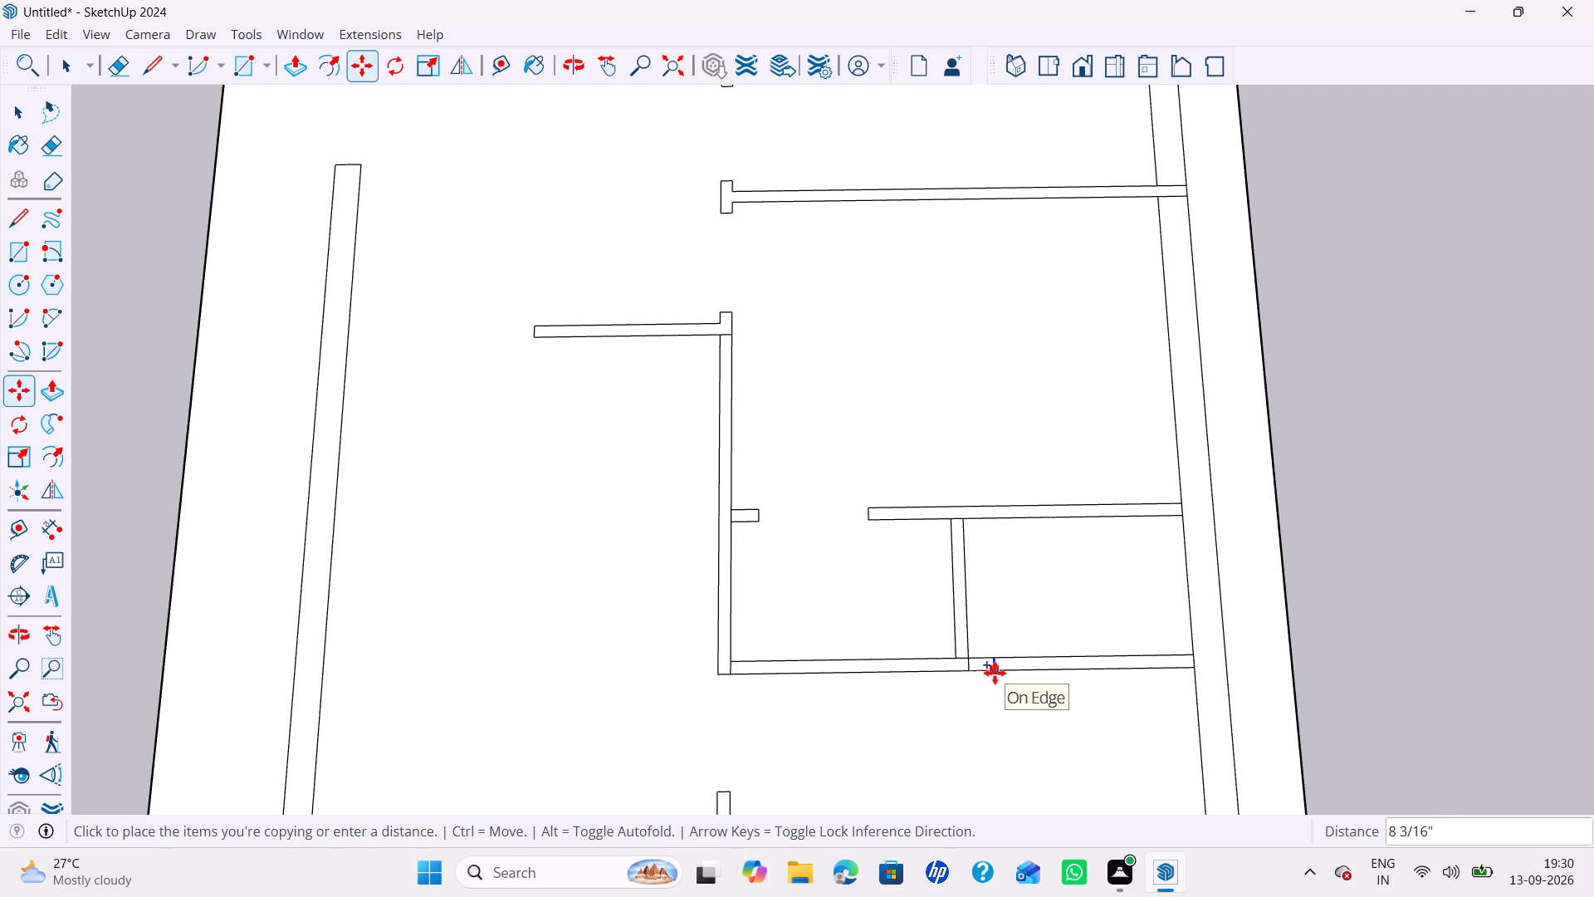
type("4\"")
key("Return")
left_click(979, 674)
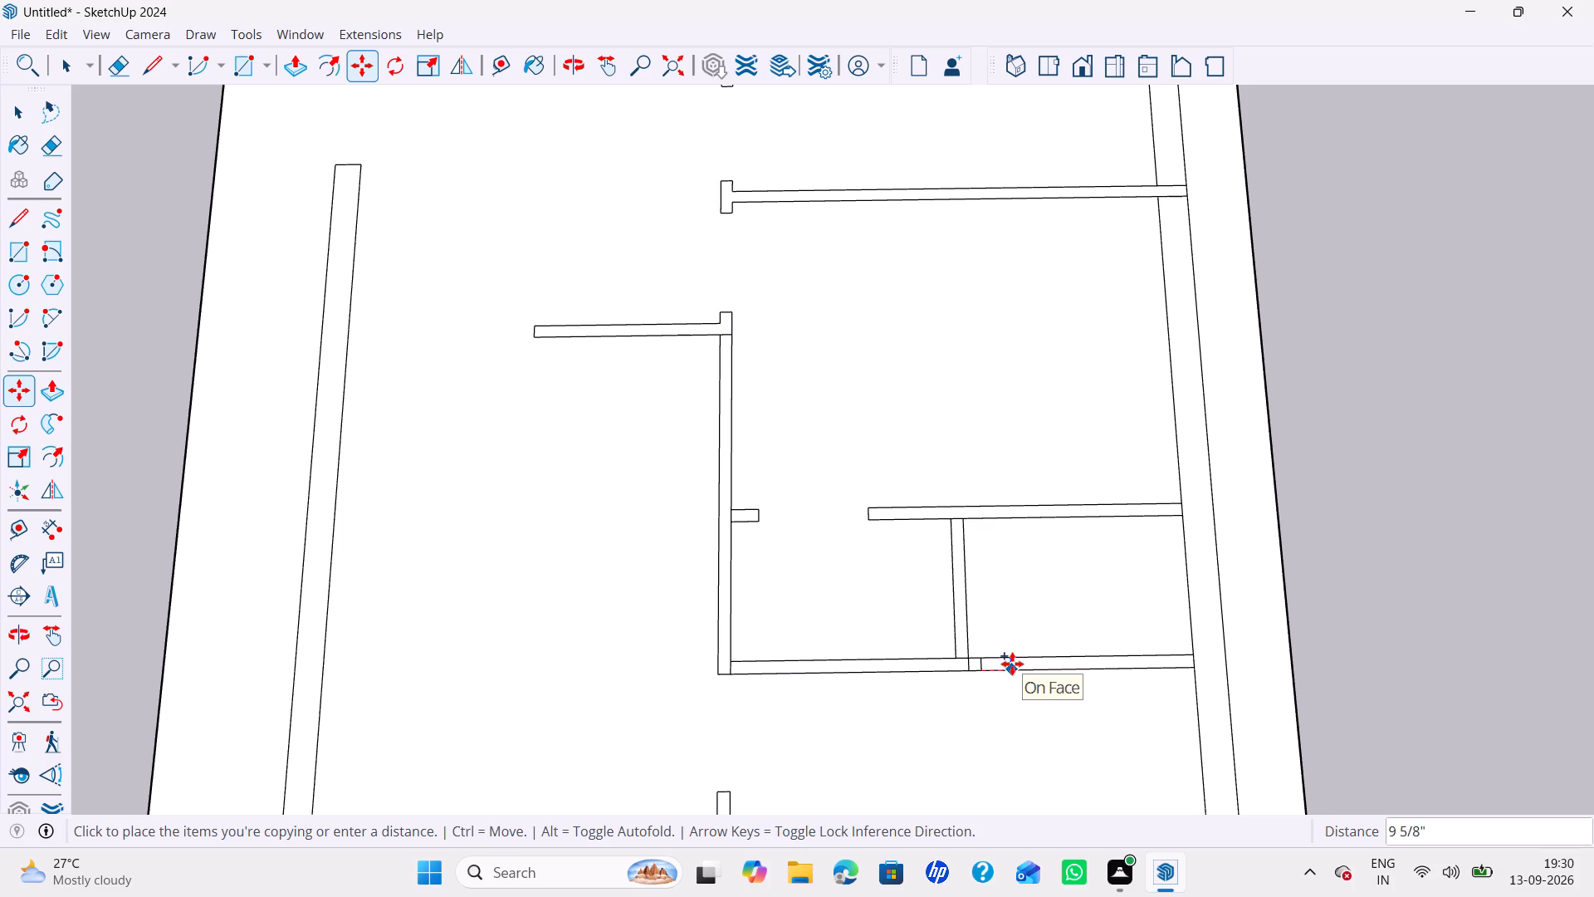
key("3")
key("apostrophe")
key("Return")
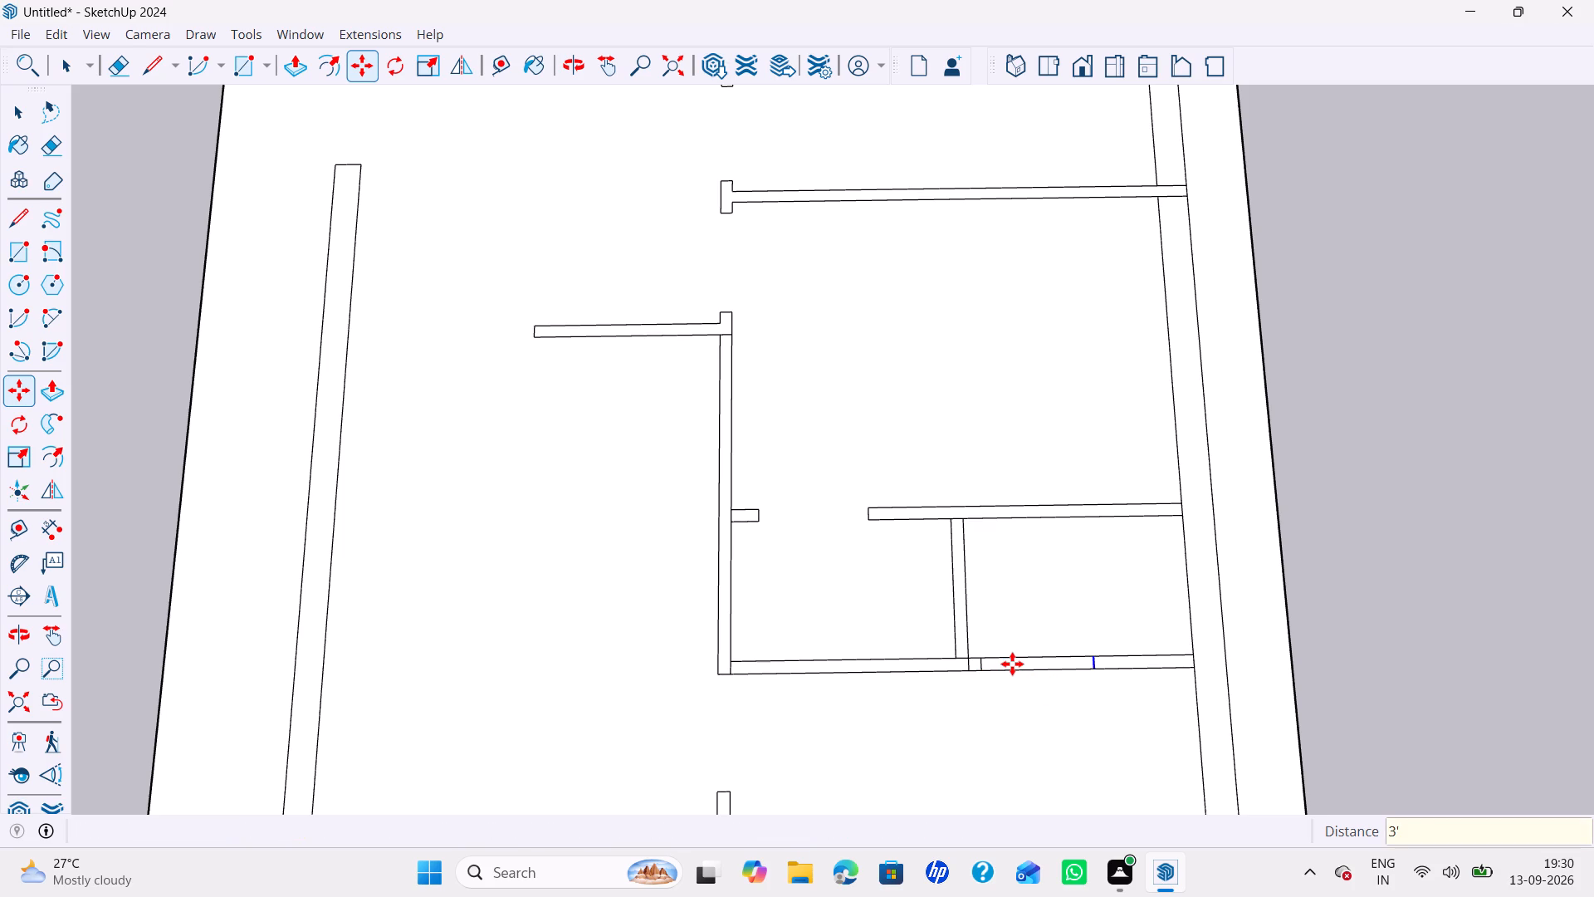
Erase both edges of the small rooms' near wall between the lines 3' apart to open the second small room's doorway.
key("e")
left_click_drag(1027, 642, 1029, 694)
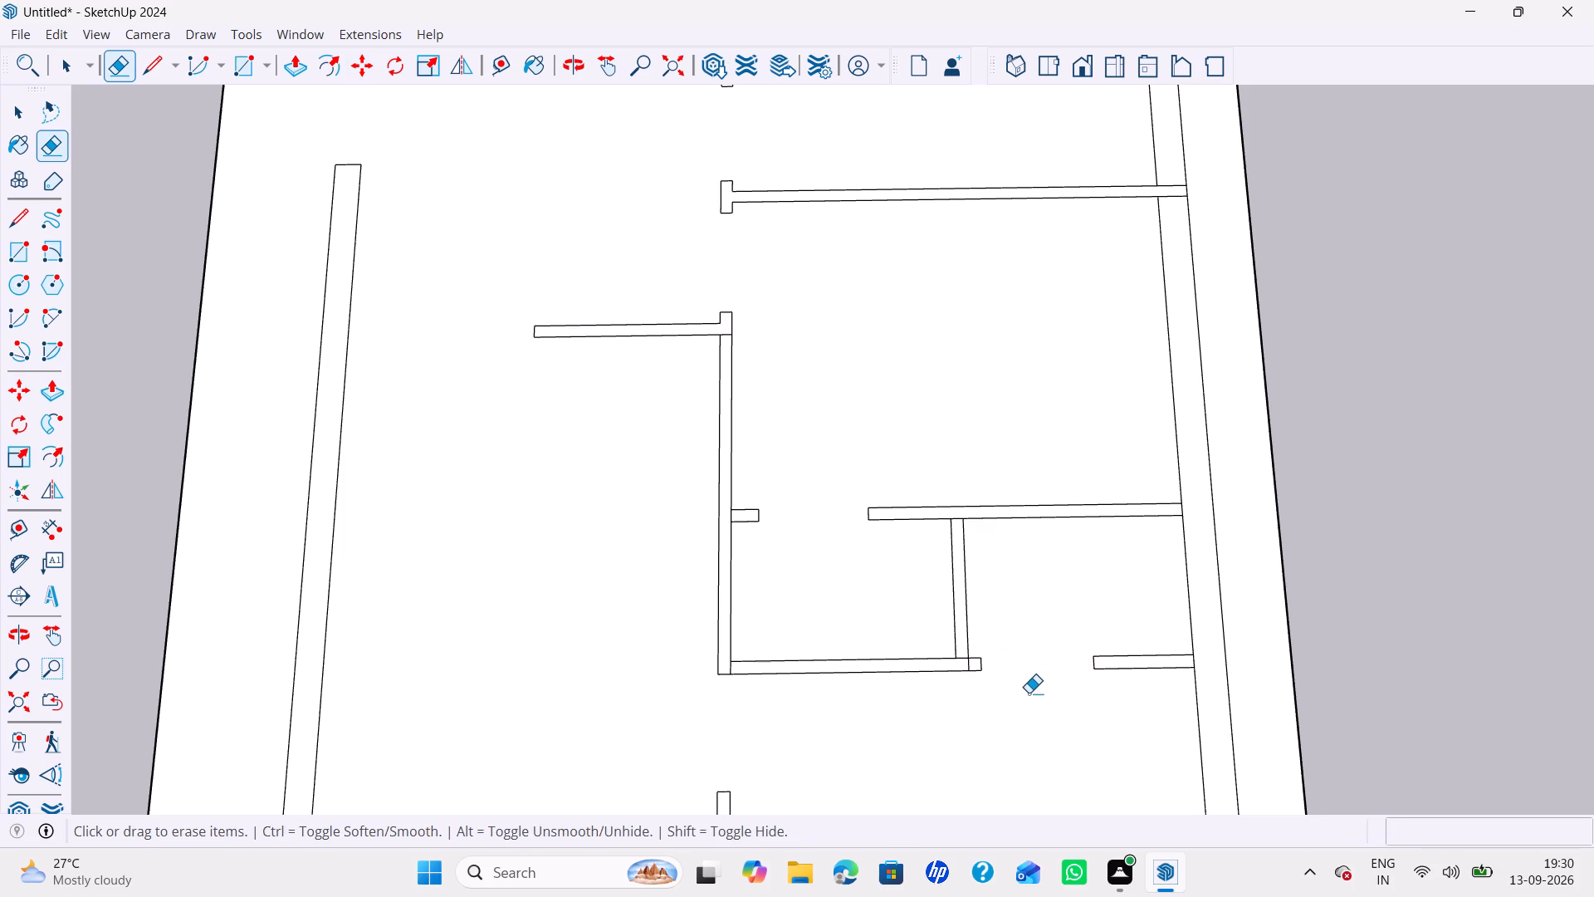
key("space")
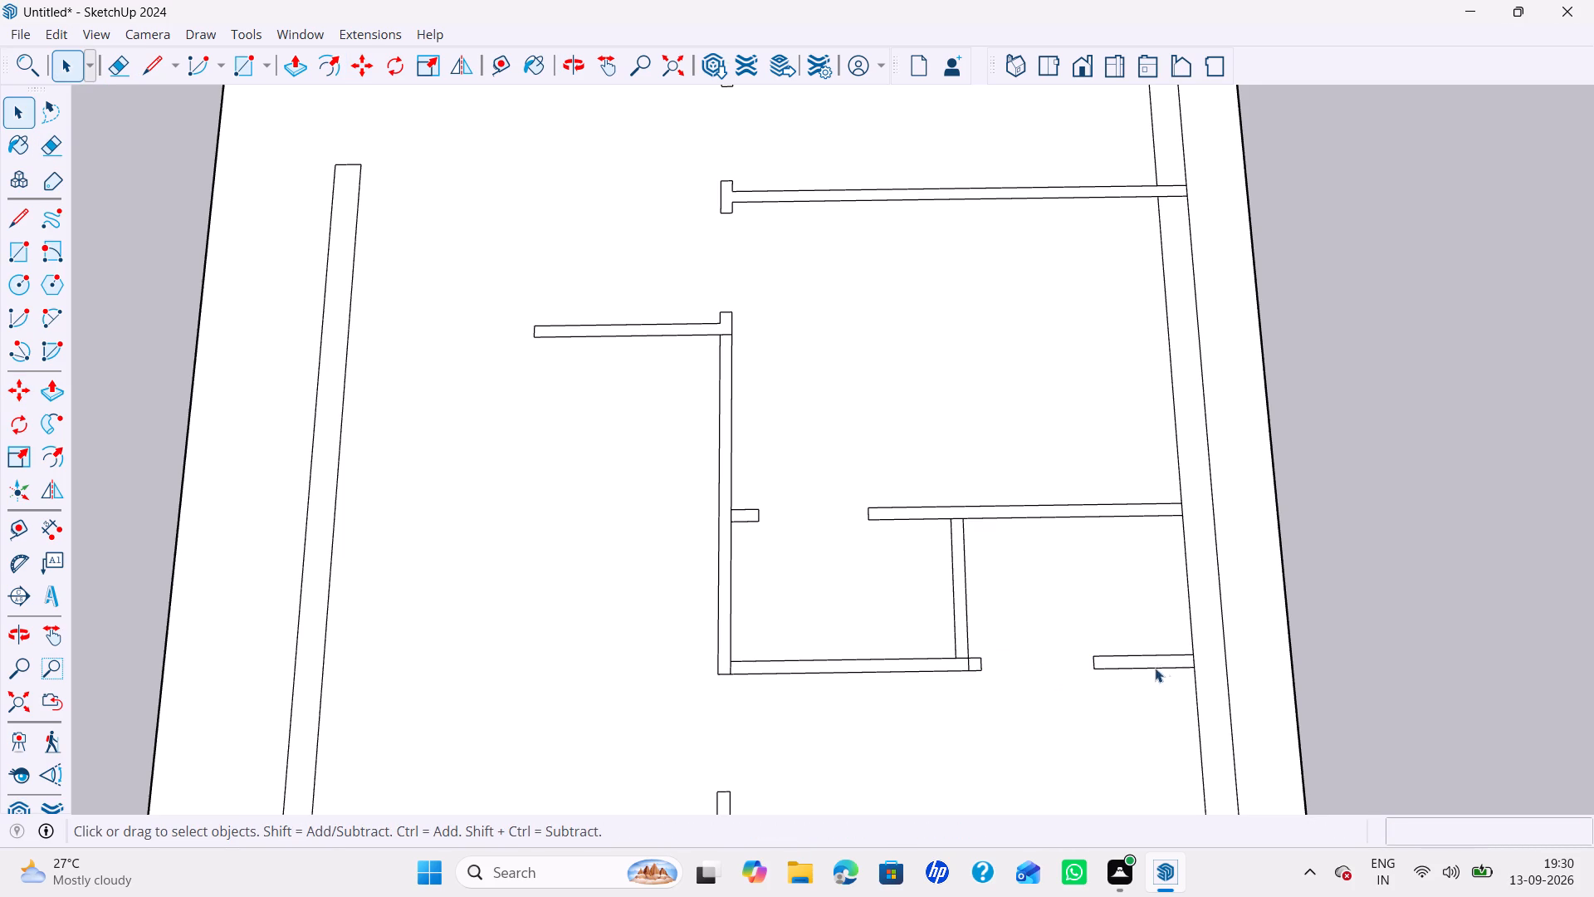
Draw a line across the outer wall, continuing the near face of the small rooms' near wall.
middle_click_drag(1155, 668, 1149, 660)
scroll(1155, 668, "up", 1)
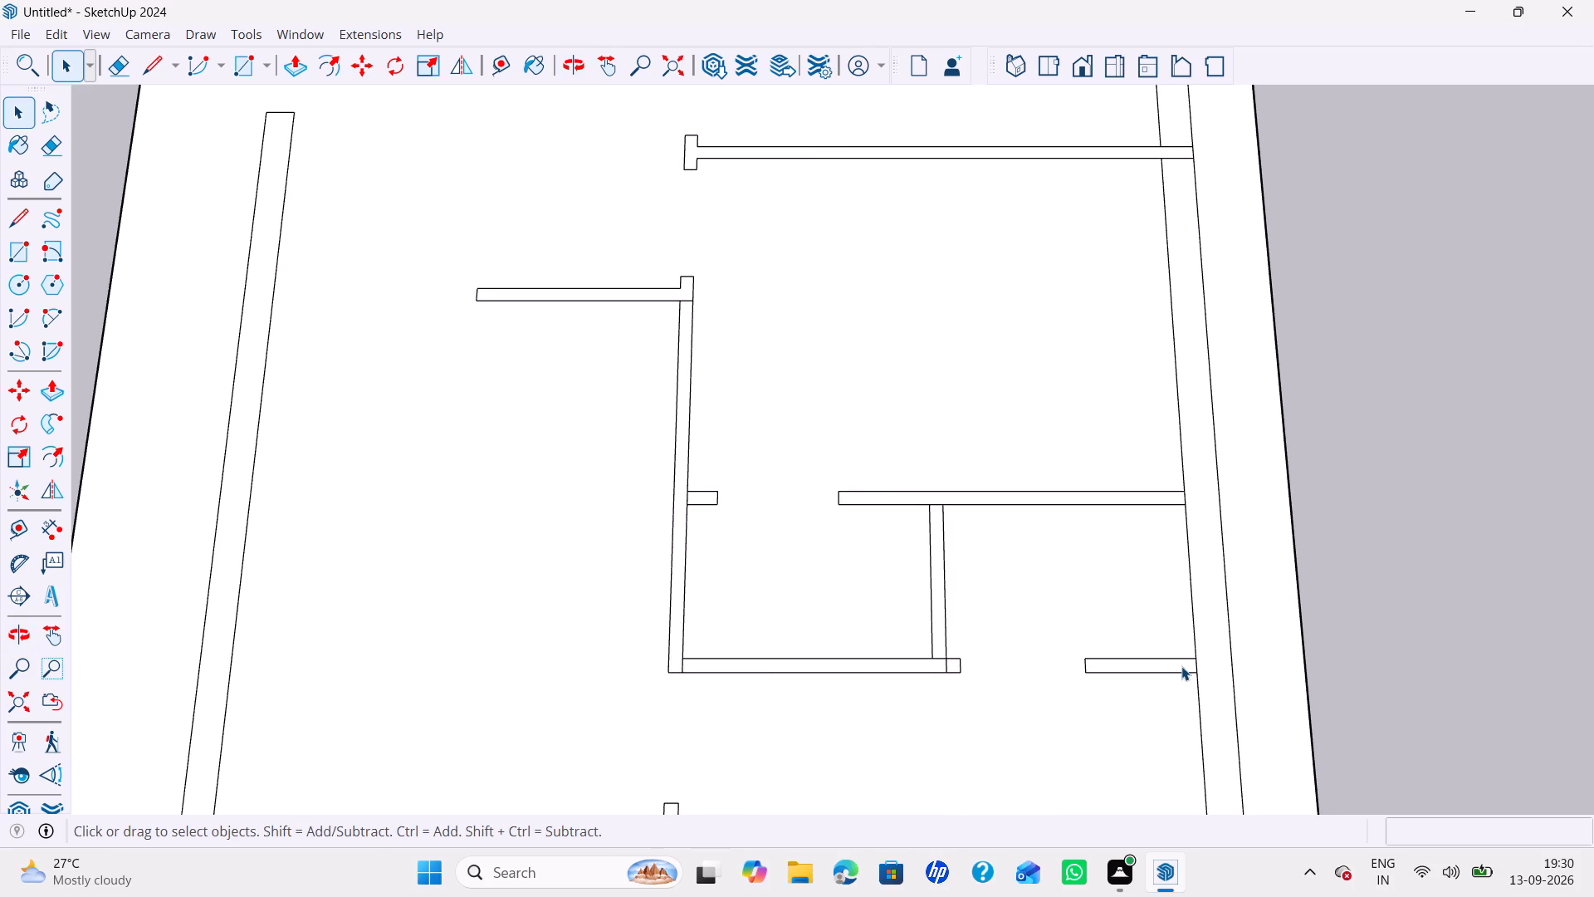
key("l")
left_click(1202, 670)
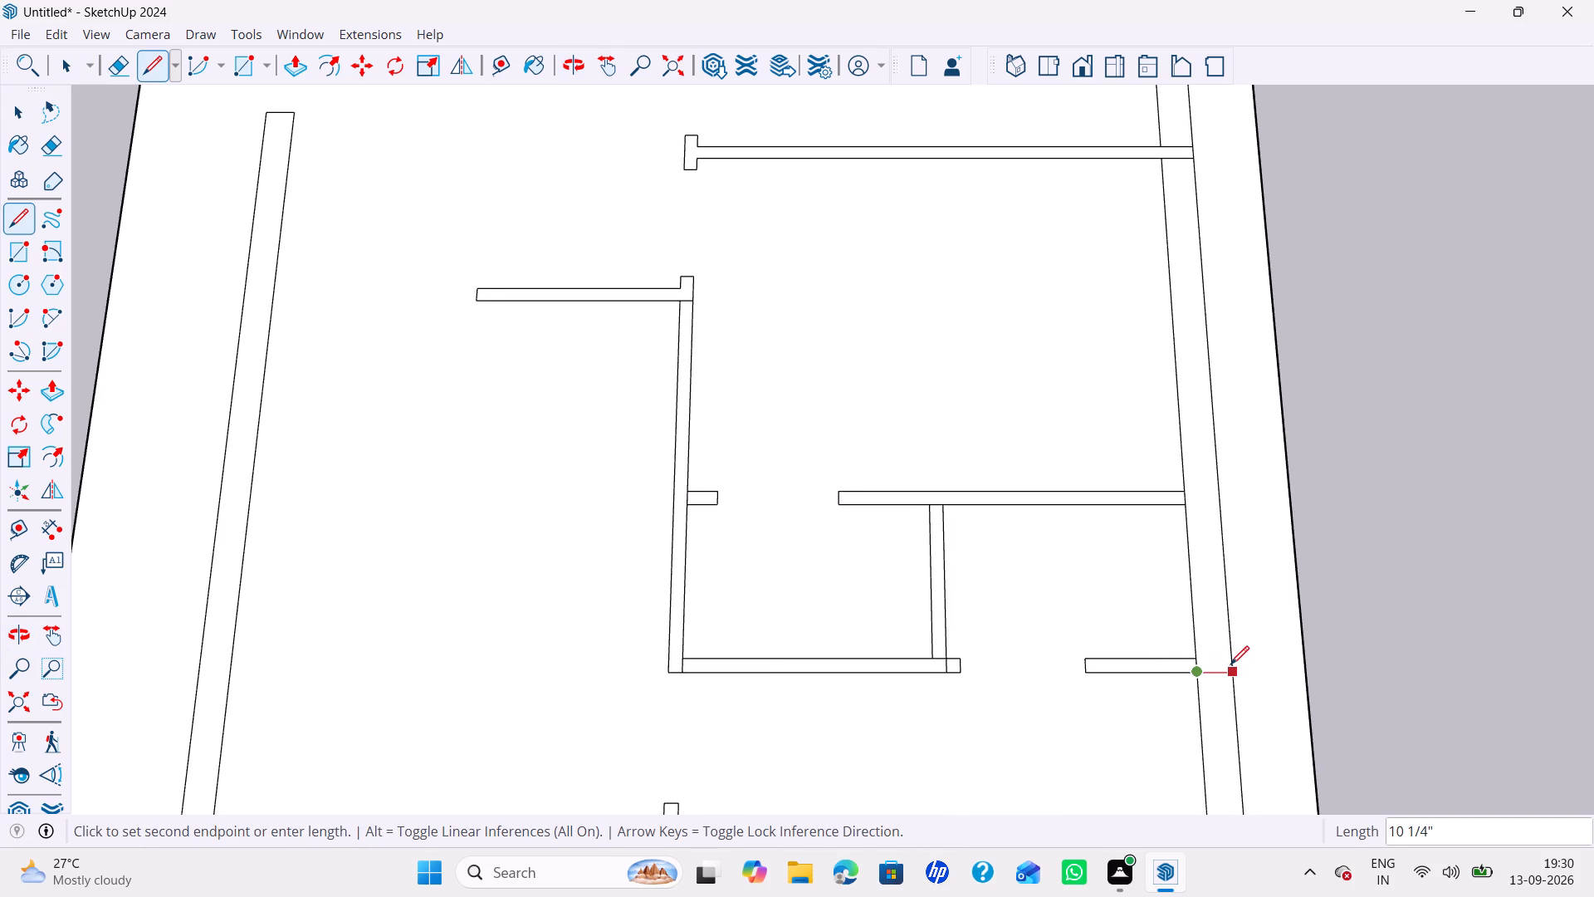
left_click(1230, 664)
Copy the line across the outer wall 4" away from the small rooms, and again 4' farther along to mark a window.
key("space")
left_click(1213, 674)
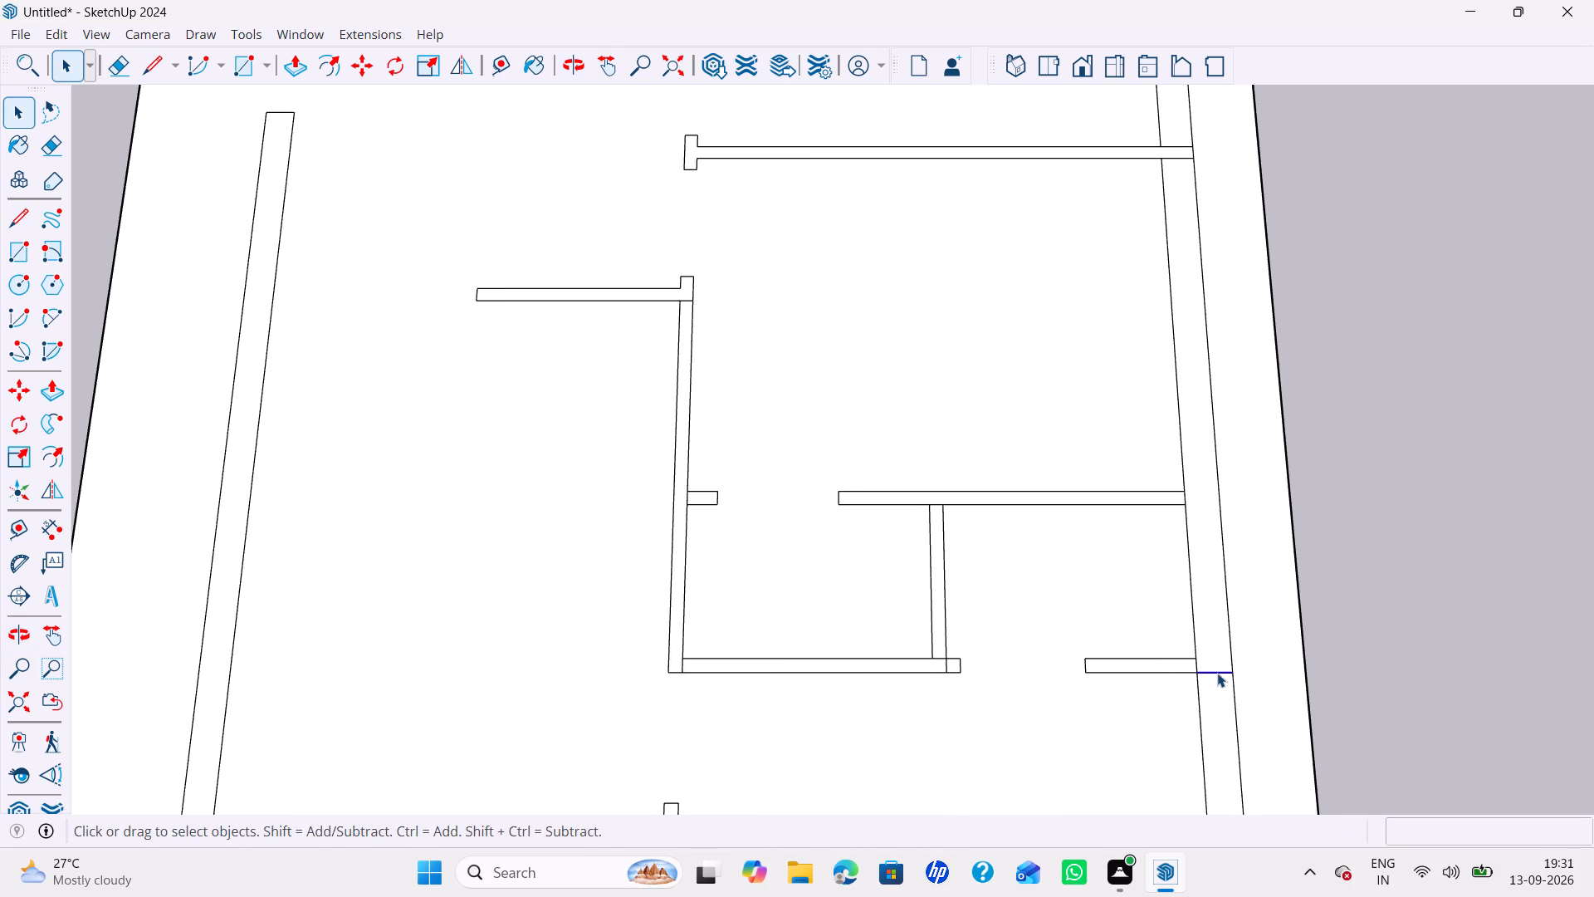
key("m")
left_click(1231, 670)
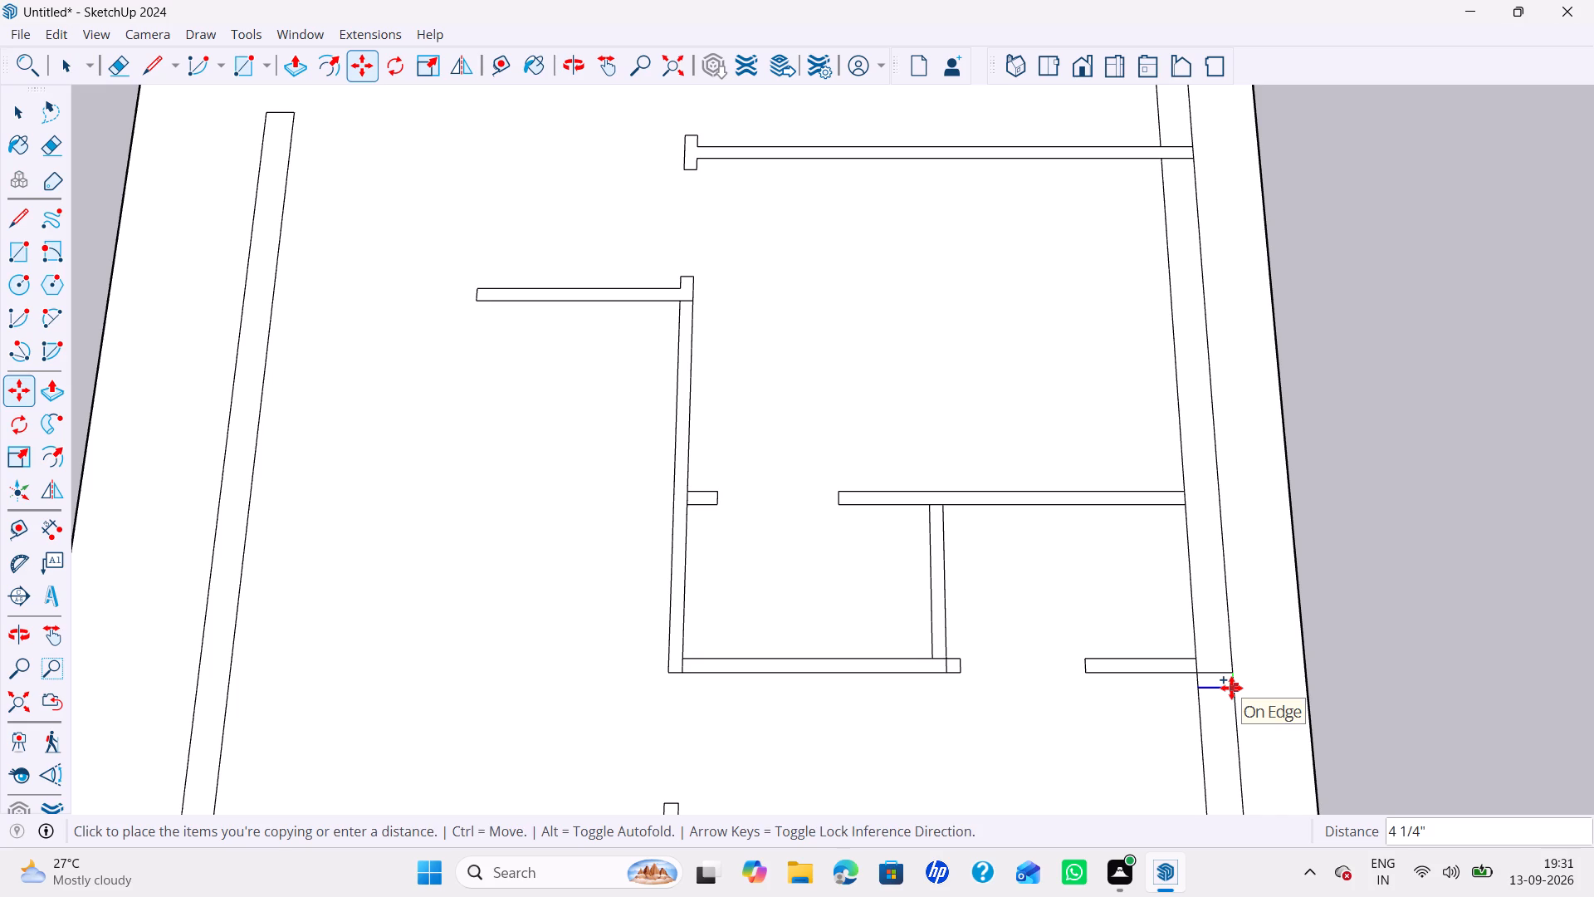
type("4\"")
key("Return")
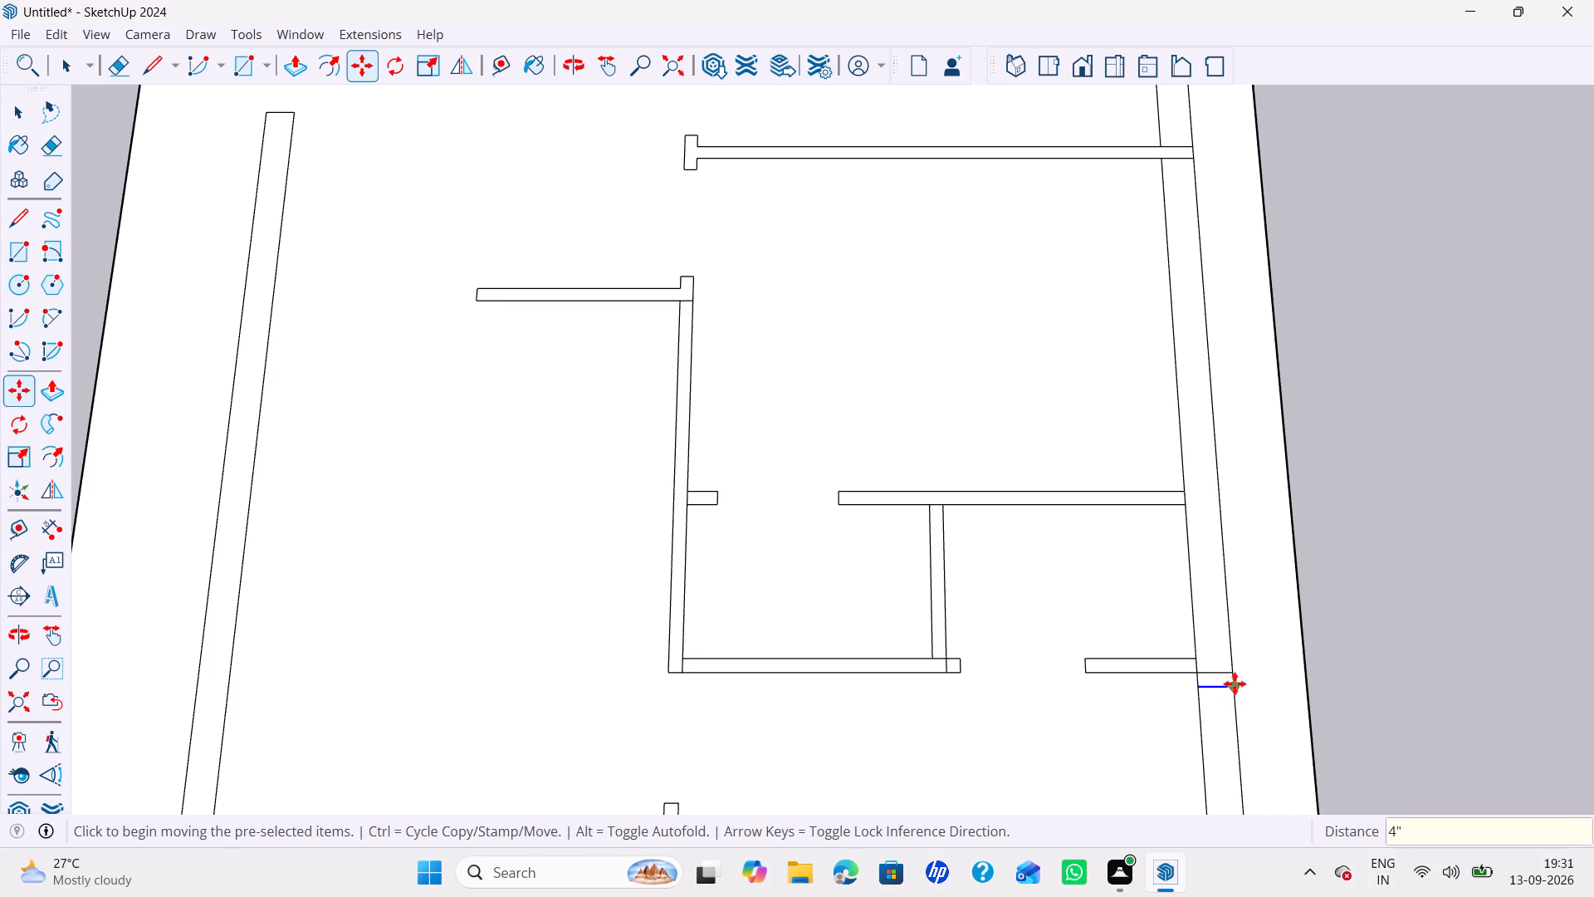
left_click(1235, 684)
scroll(1238, 708, "down", 2)
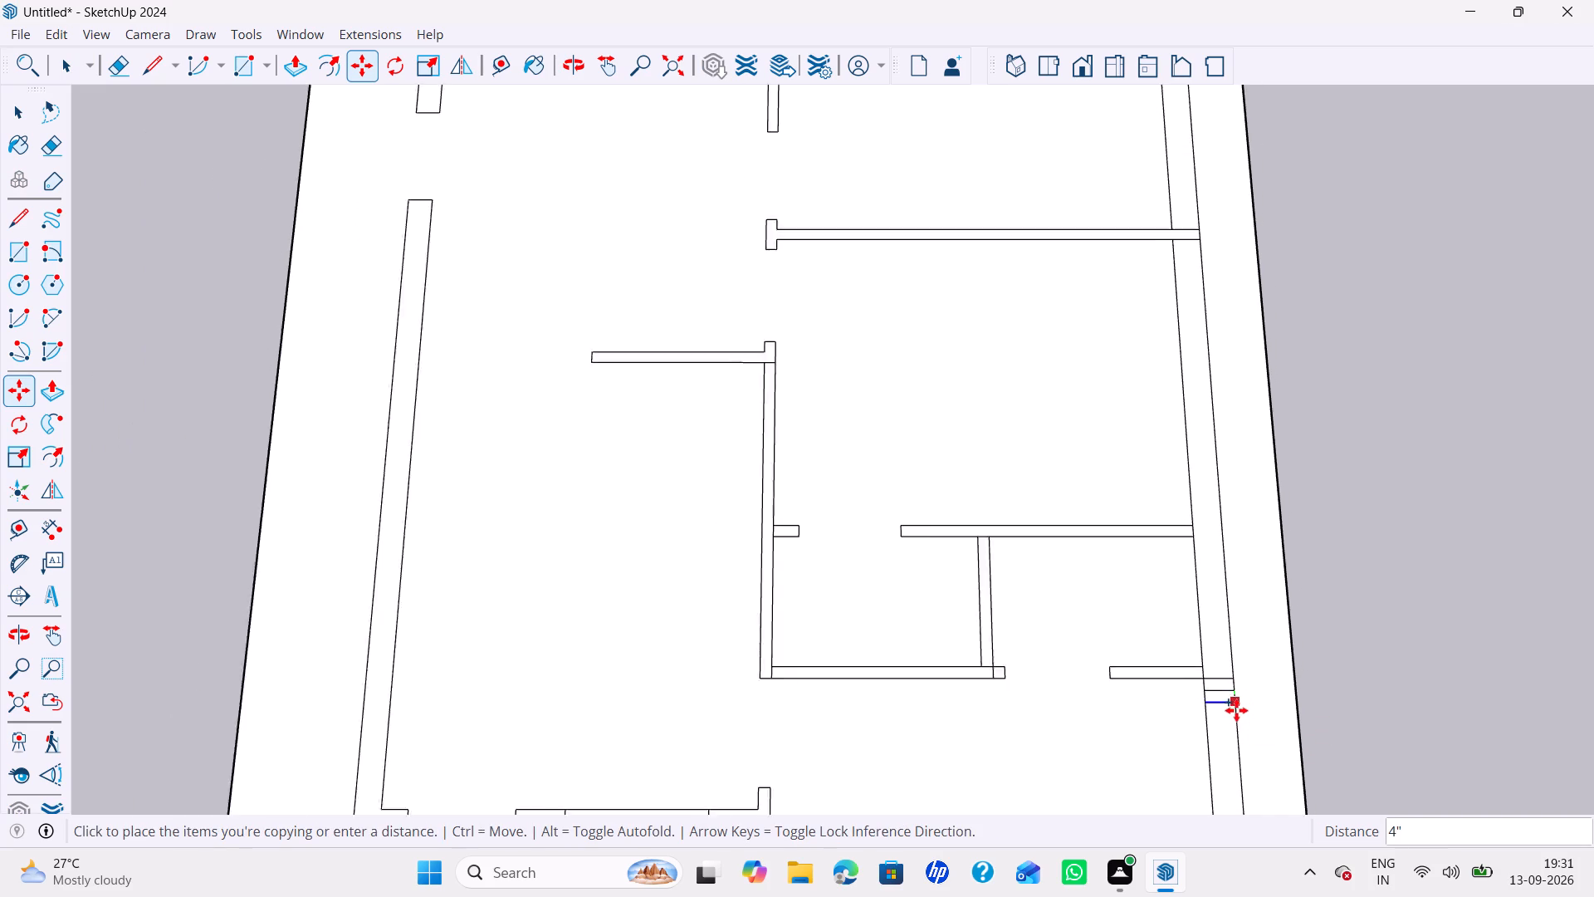
scroll(1236, 710, "down", 3)
type("4'")
key("Return")
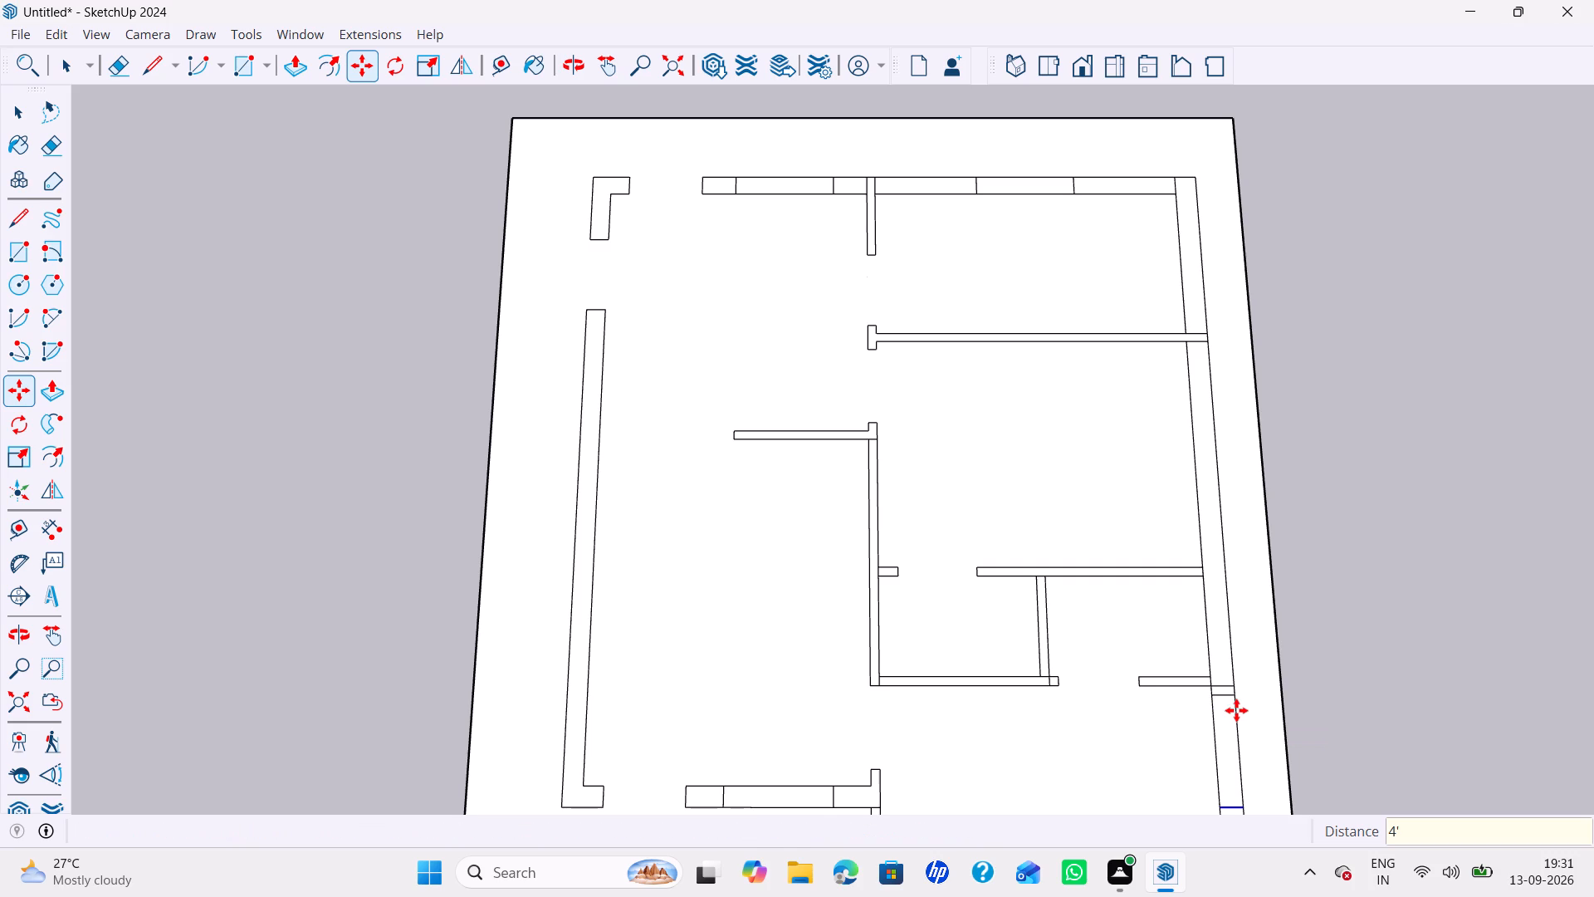
Erase the original line across the outer wall and the short inner wall edge where the small rooms' near wall joins it.
scroll(1235, 710, "down", 5)
key("e")
scroll(1230, 708, "up", 6)
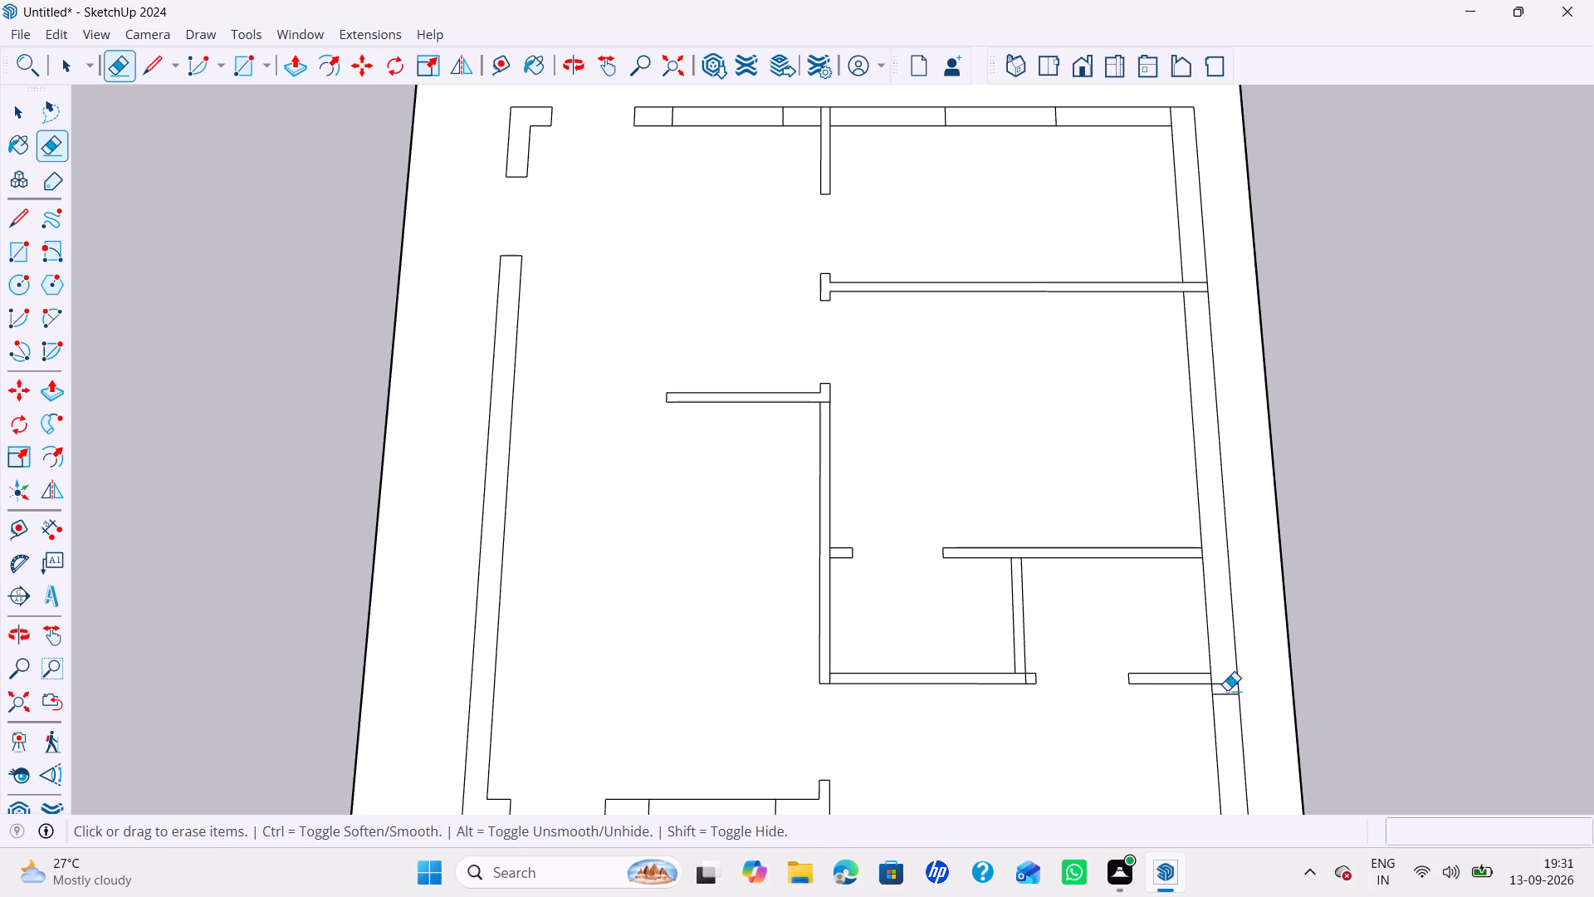
left_click(1227, 686)
scroll(1211, 679, "up", 4)
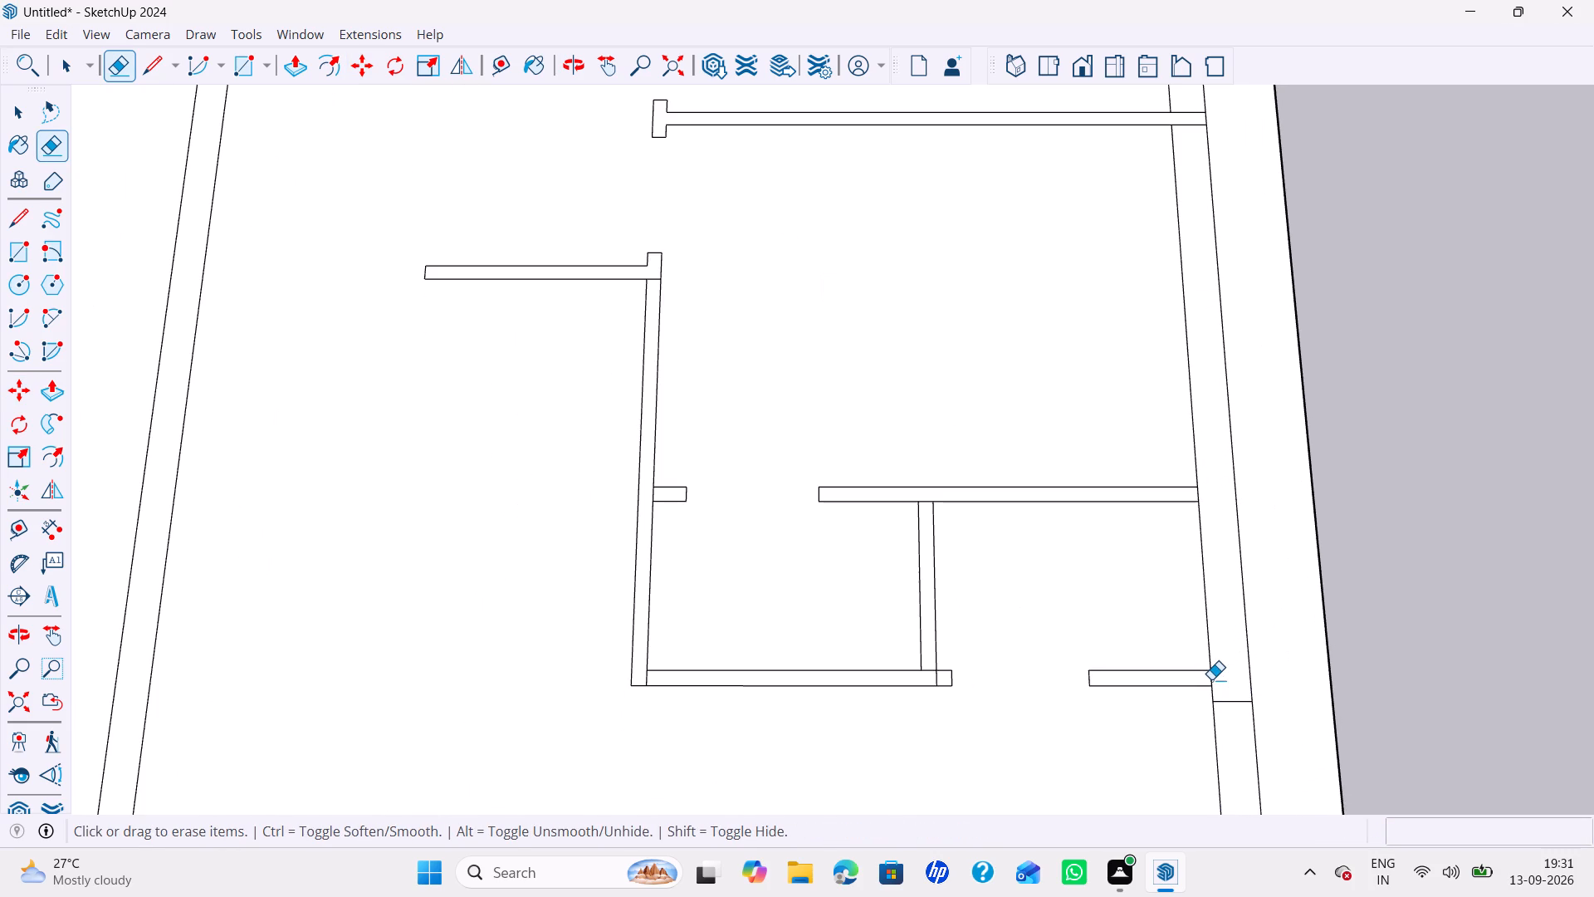
left_click(1211, 679)
Extend both edges of the small rooms' far wall across the outer wall to its outer face.
key("l")
left_click(1200, 504)
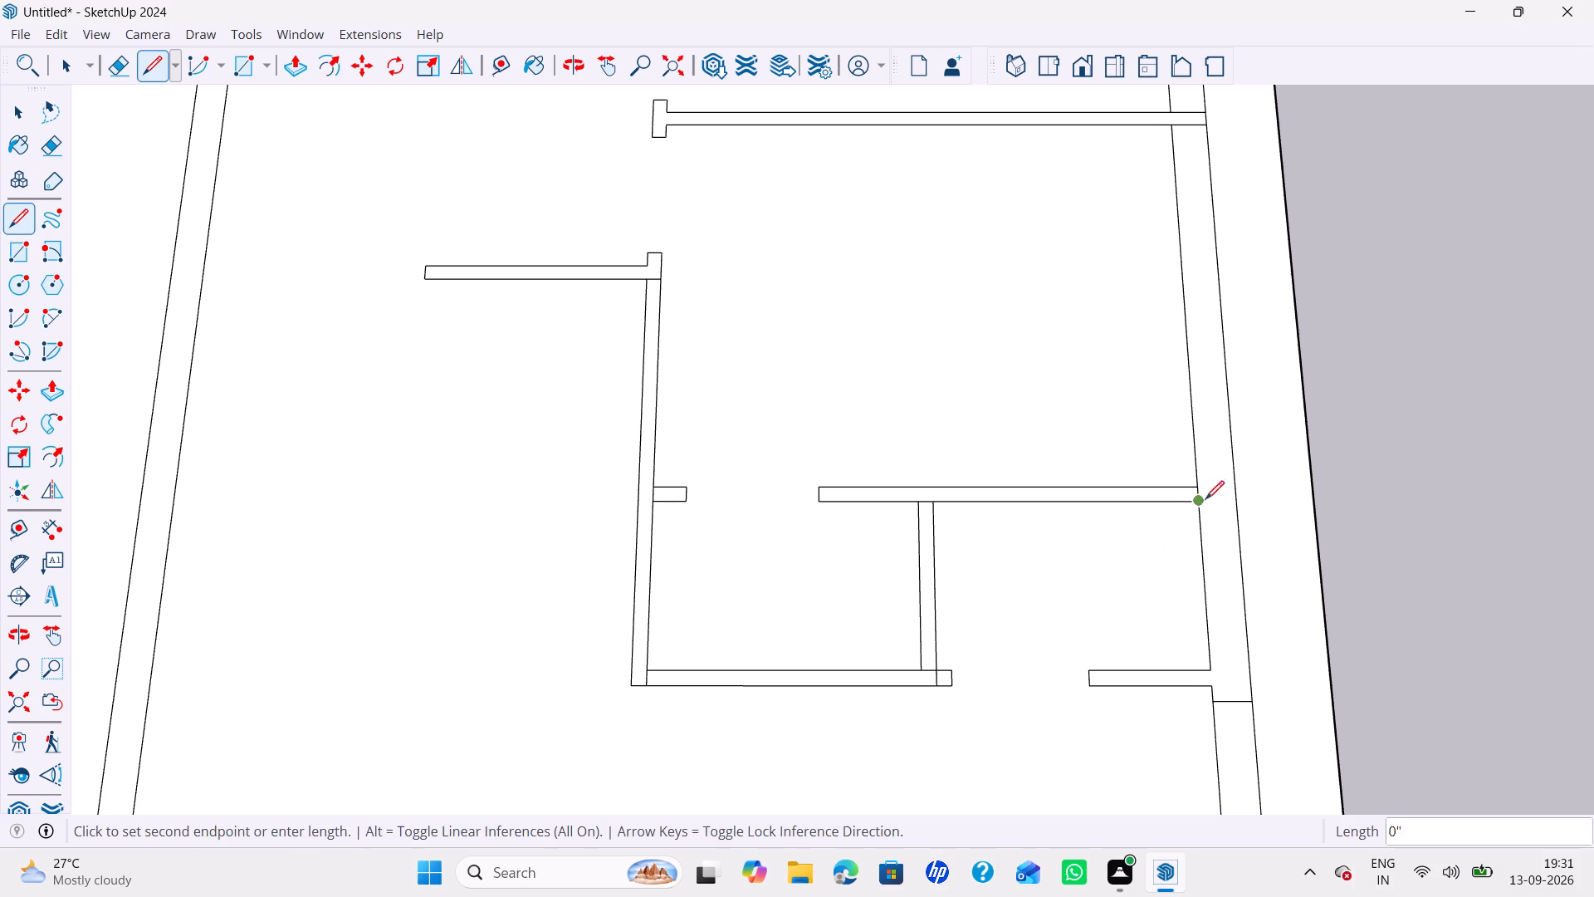
left_click(1229, 496)
left_click(1189, 488)
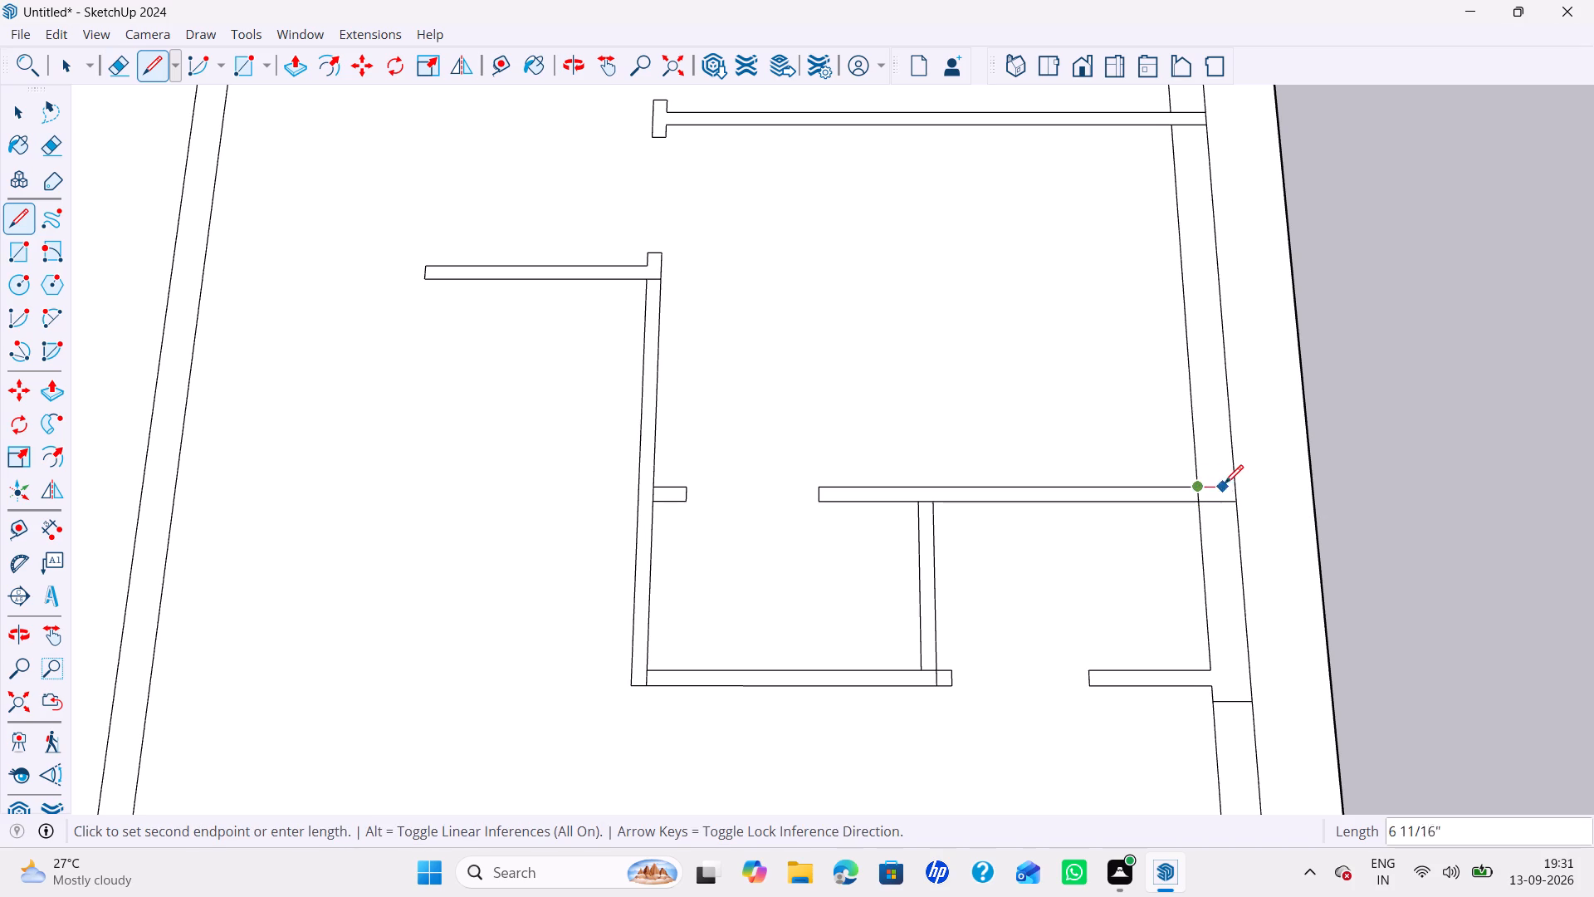
left_click(1226, 483)
Erase the short inner edge of the outer wall between the two extended edges of the small rooms' far wall.
key("space")
scroll(1221, 493, "down", 5)
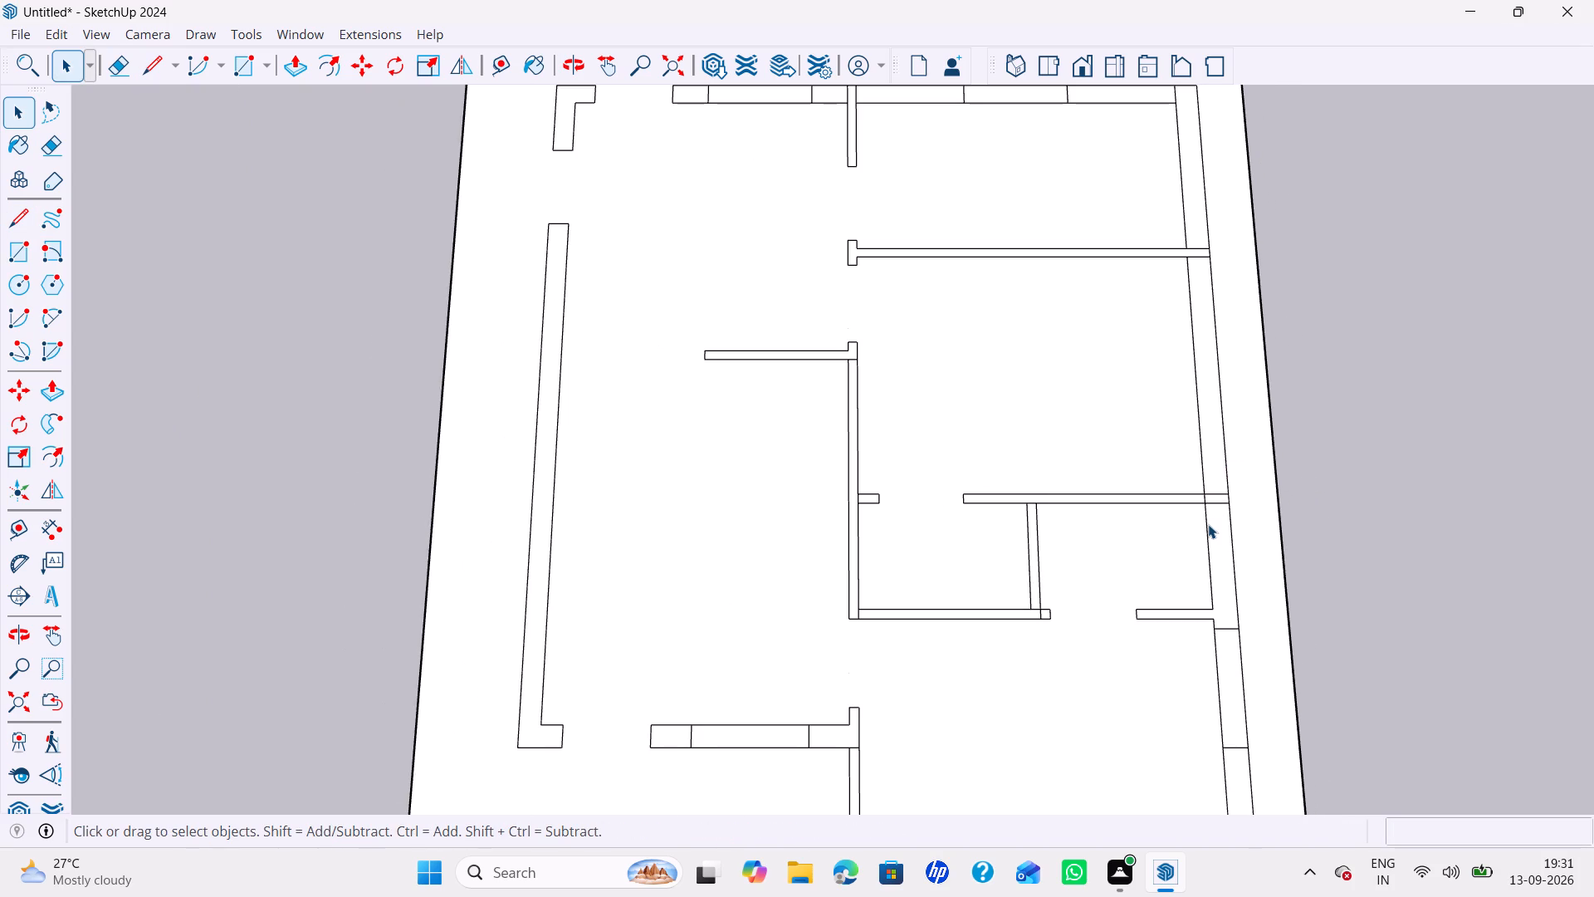
key("e")
scroll(1206, 514, "up", 5)
left_click(1206, 498)
scroll(1205, 502, "down", 7)
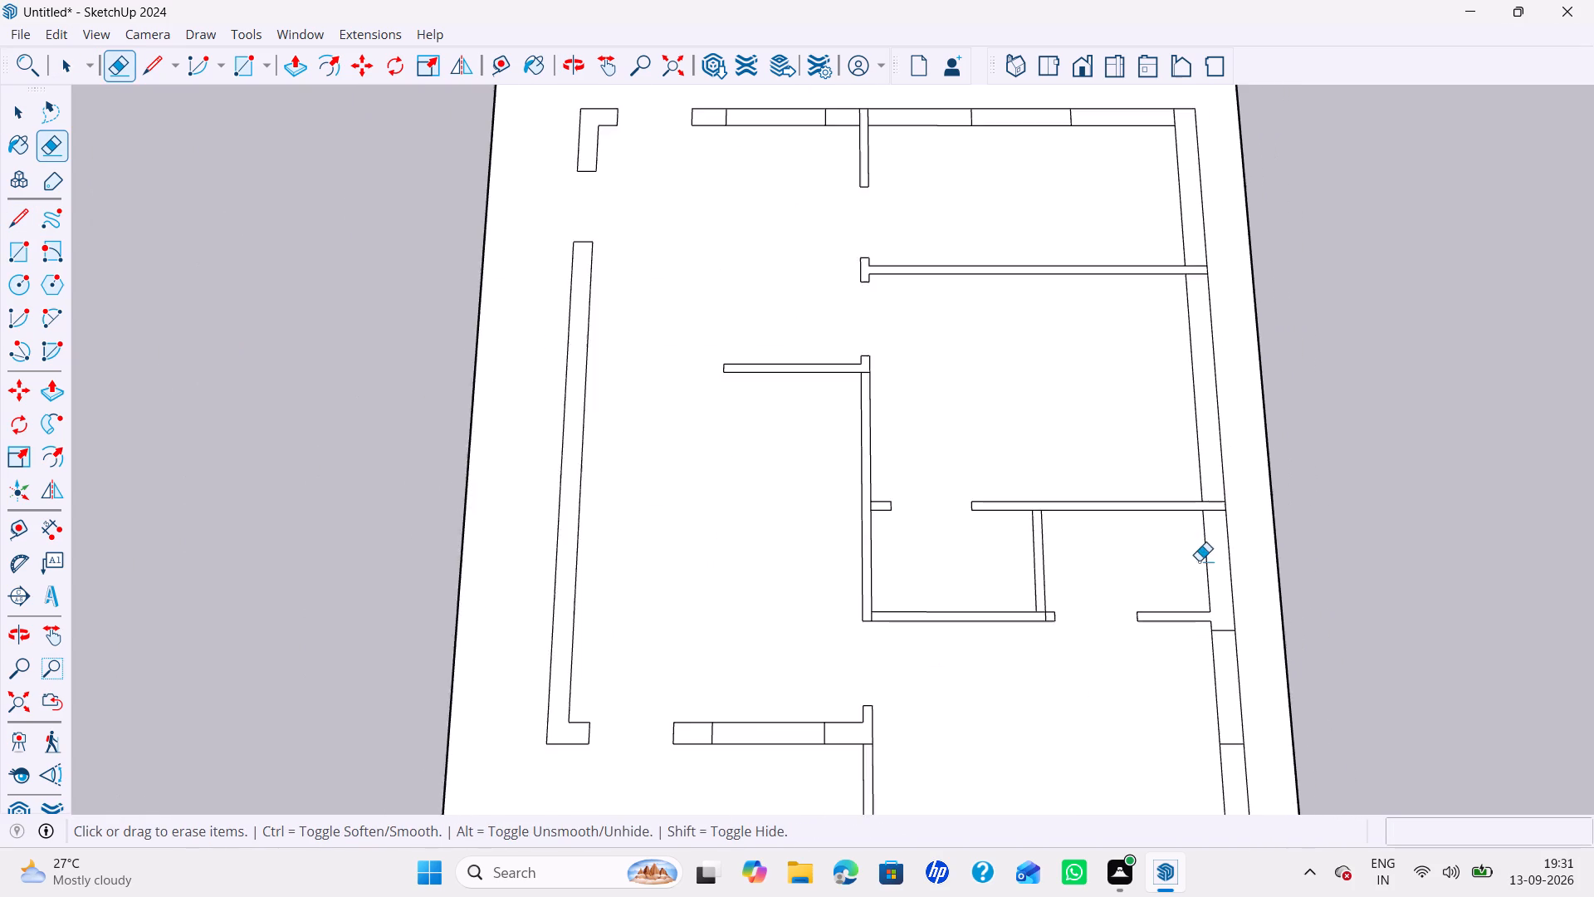
Erase the leftover line across the small rooms' near wall at the partition junction.
scroll(1200, 560, "down", 4)
scroll(1109, 620, "down", 1)
scroll(1113, 625, "up", 5)
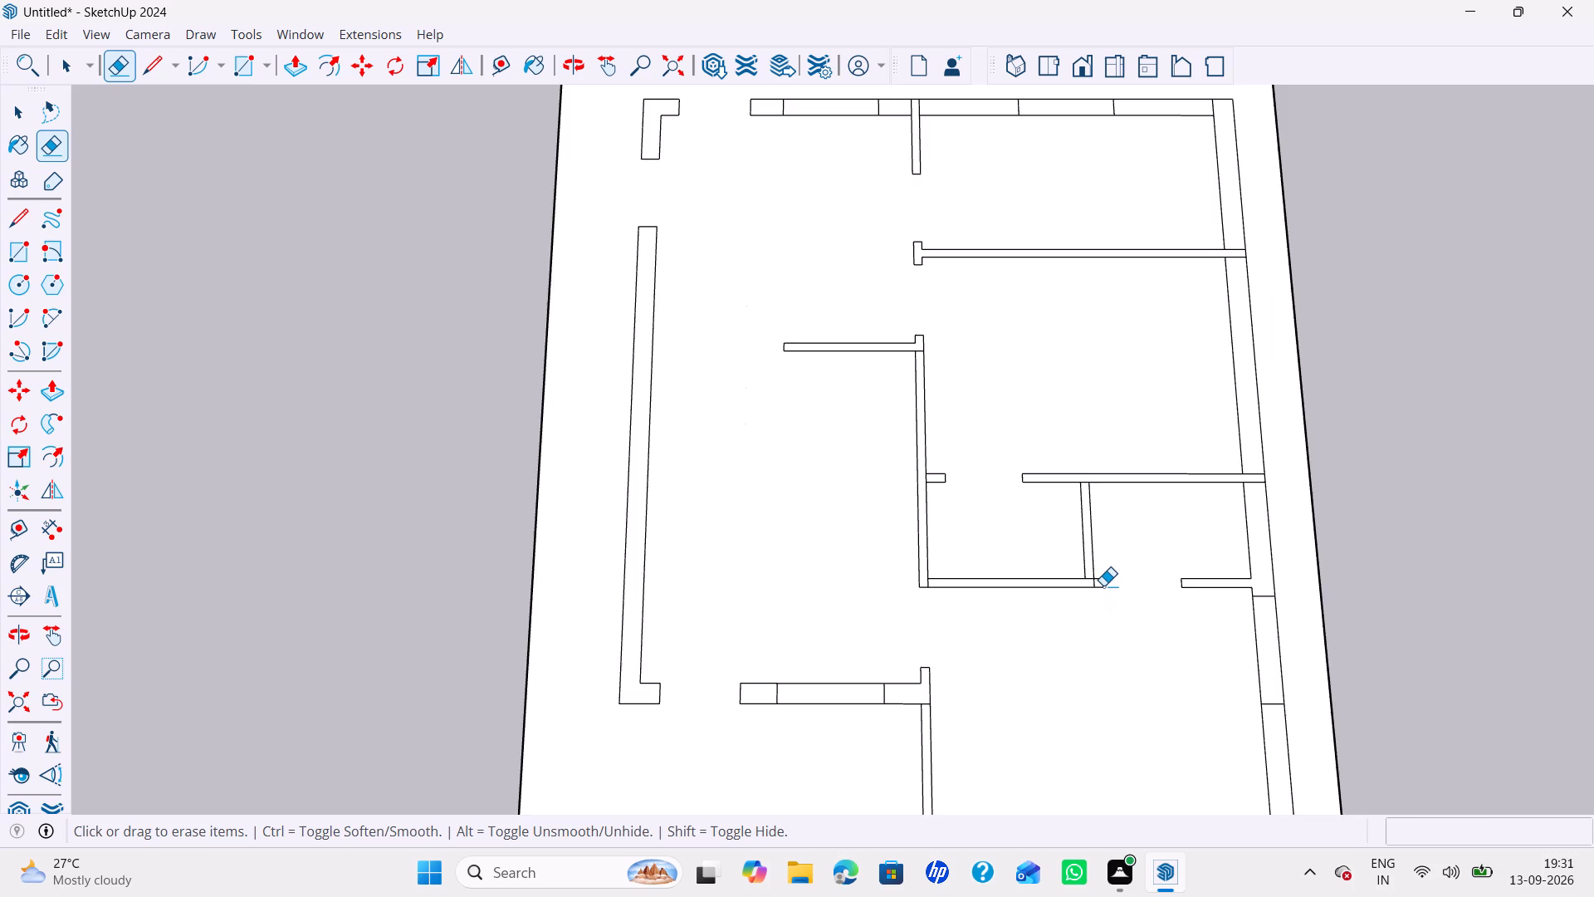
scroll(1103, 586, "up", 5)
left_click(1088, 581)
scroll(1088, 586, "down", 8)
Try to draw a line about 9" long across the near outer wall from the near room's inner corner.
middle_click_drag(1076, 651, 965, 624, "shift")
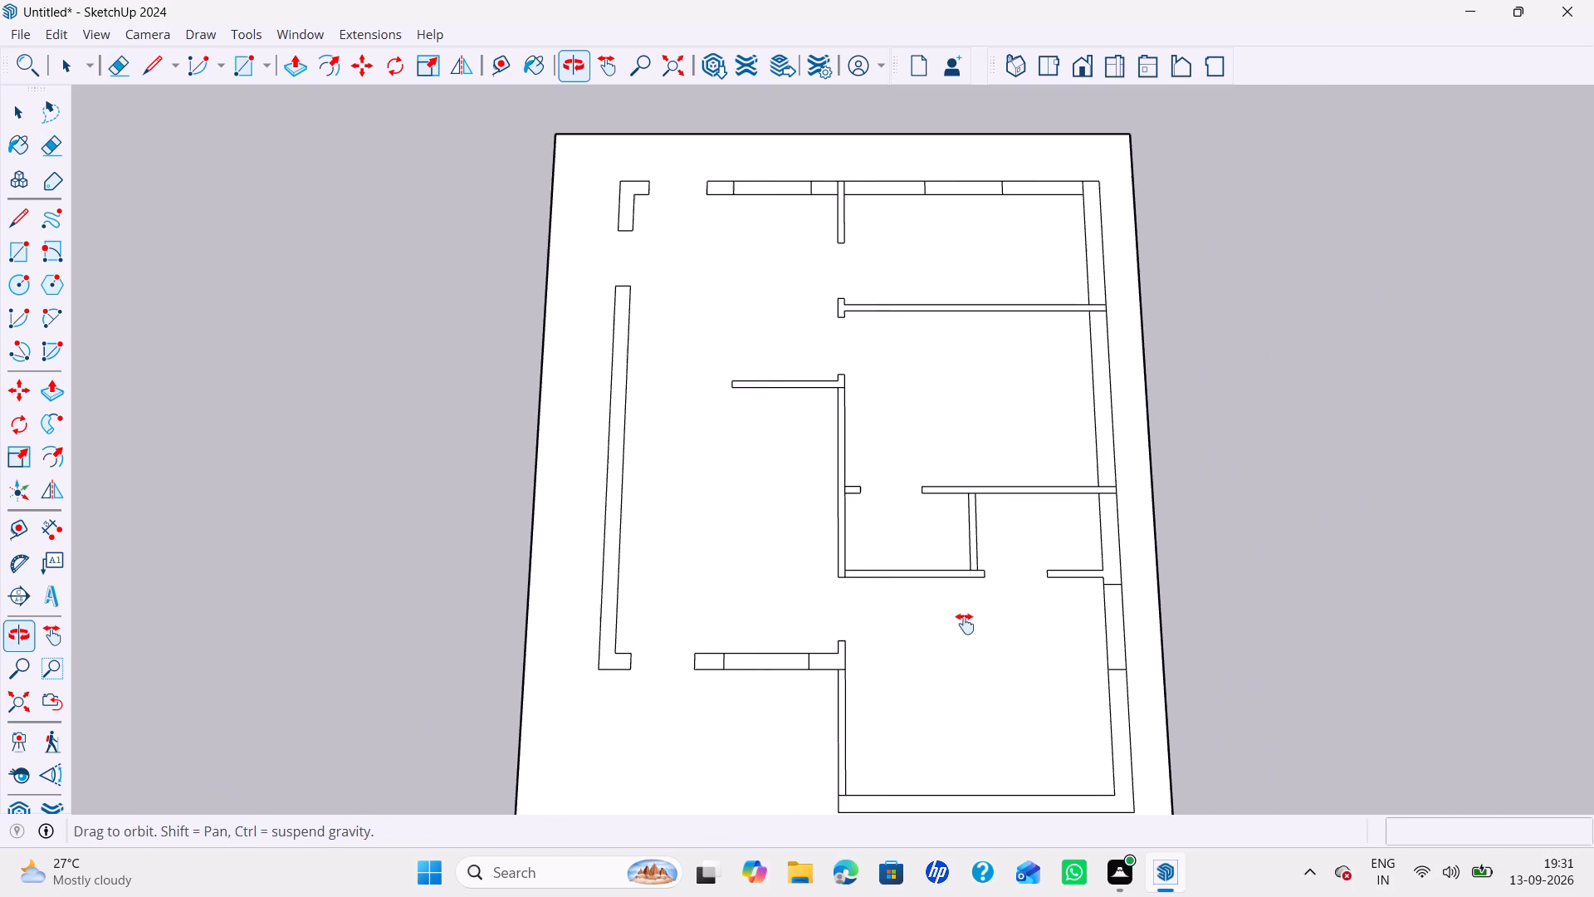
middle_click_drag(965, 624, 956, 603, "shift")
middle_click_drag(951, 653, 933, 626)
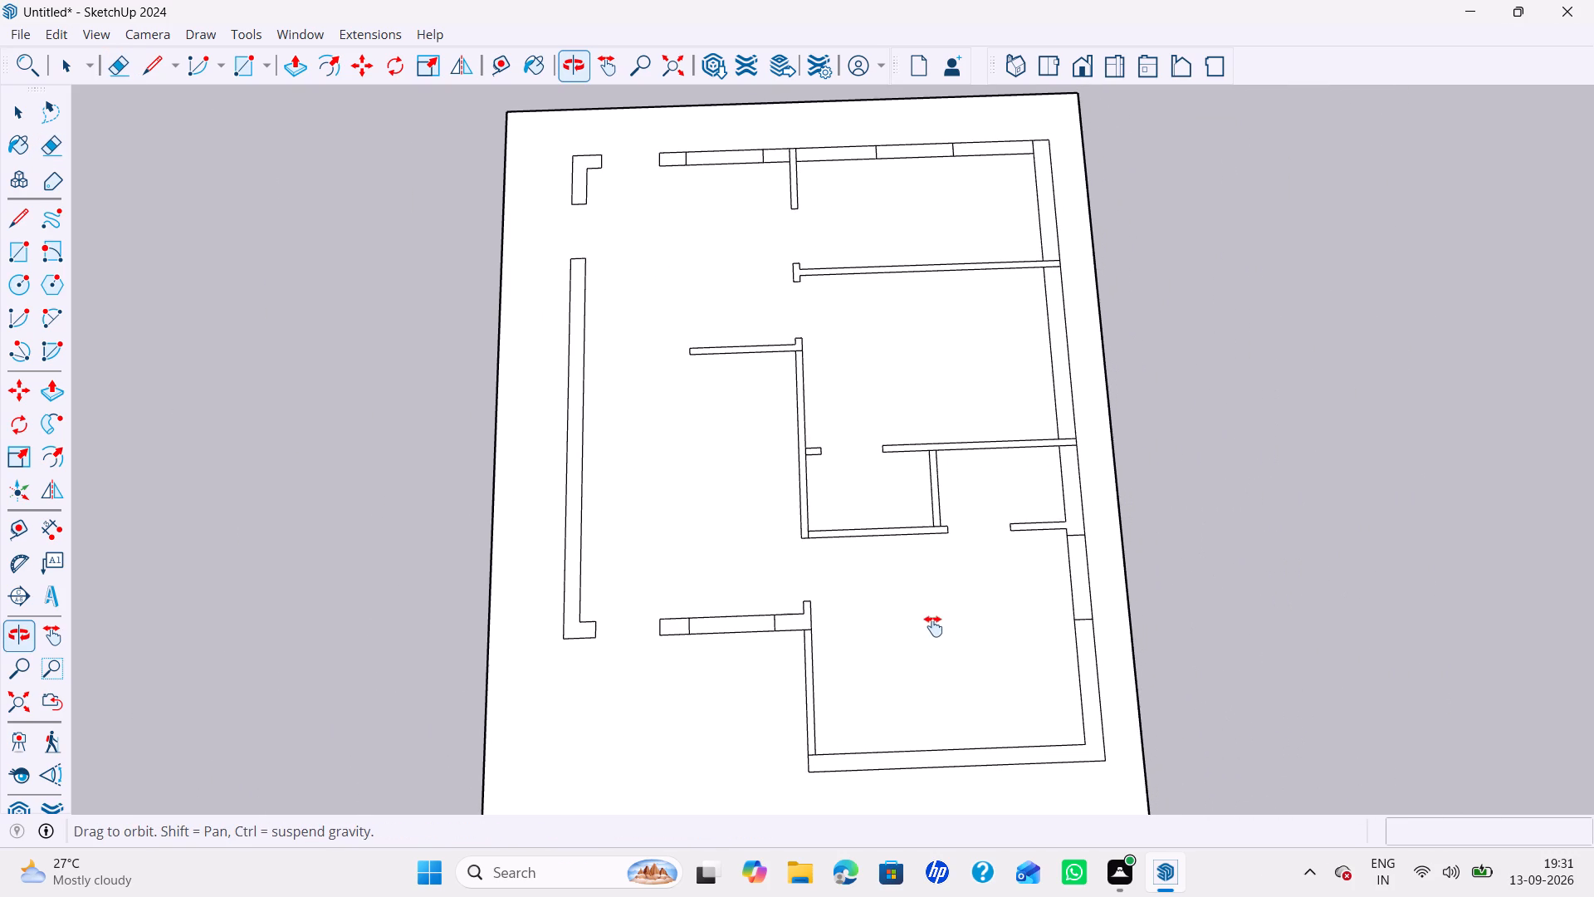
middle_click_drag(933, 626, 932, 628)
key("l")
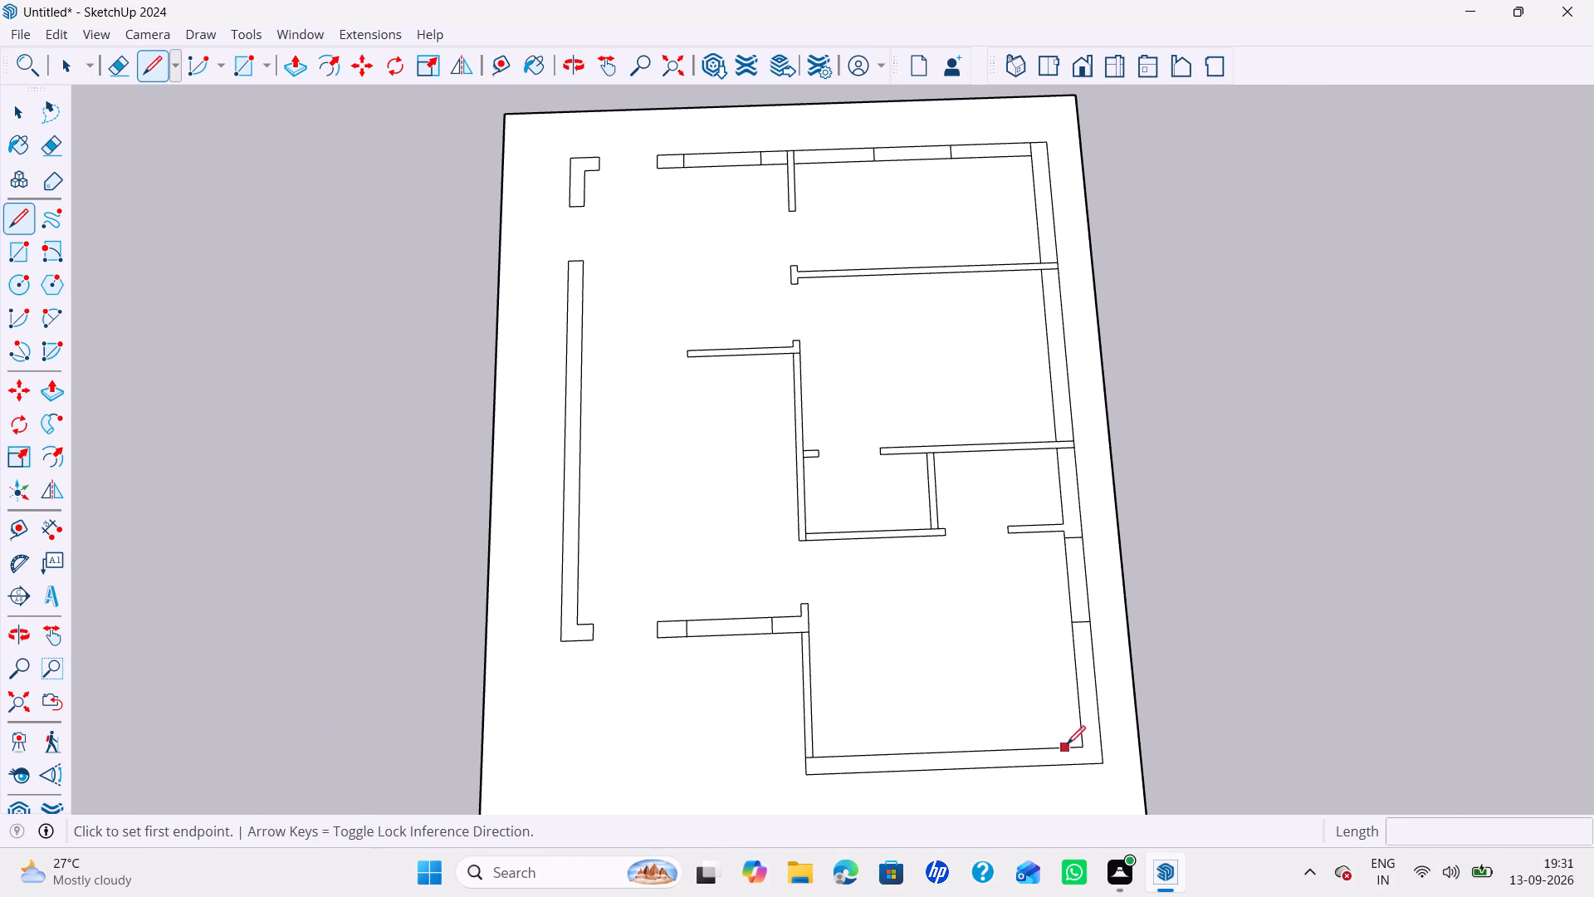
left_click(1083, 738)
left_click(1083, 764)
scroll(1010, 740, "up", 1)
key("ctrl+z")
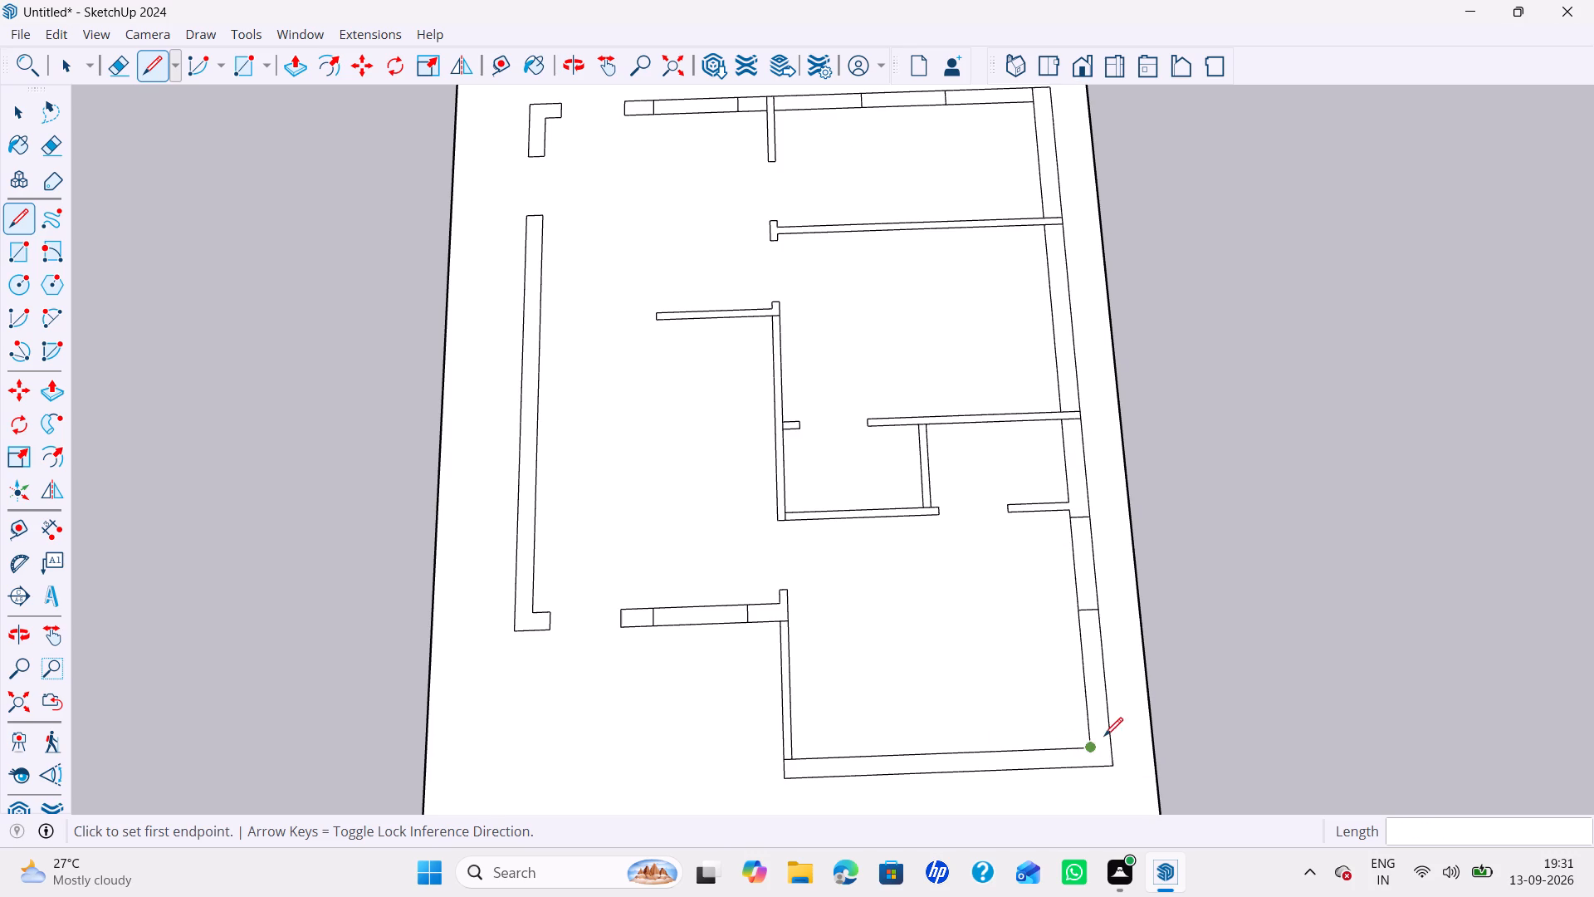
Draw a 9" line across the near outer wall from the near room's inner corner to the wall's outer face.
left_click(1086, 742)
scroll(1092, 769, "up", 6)
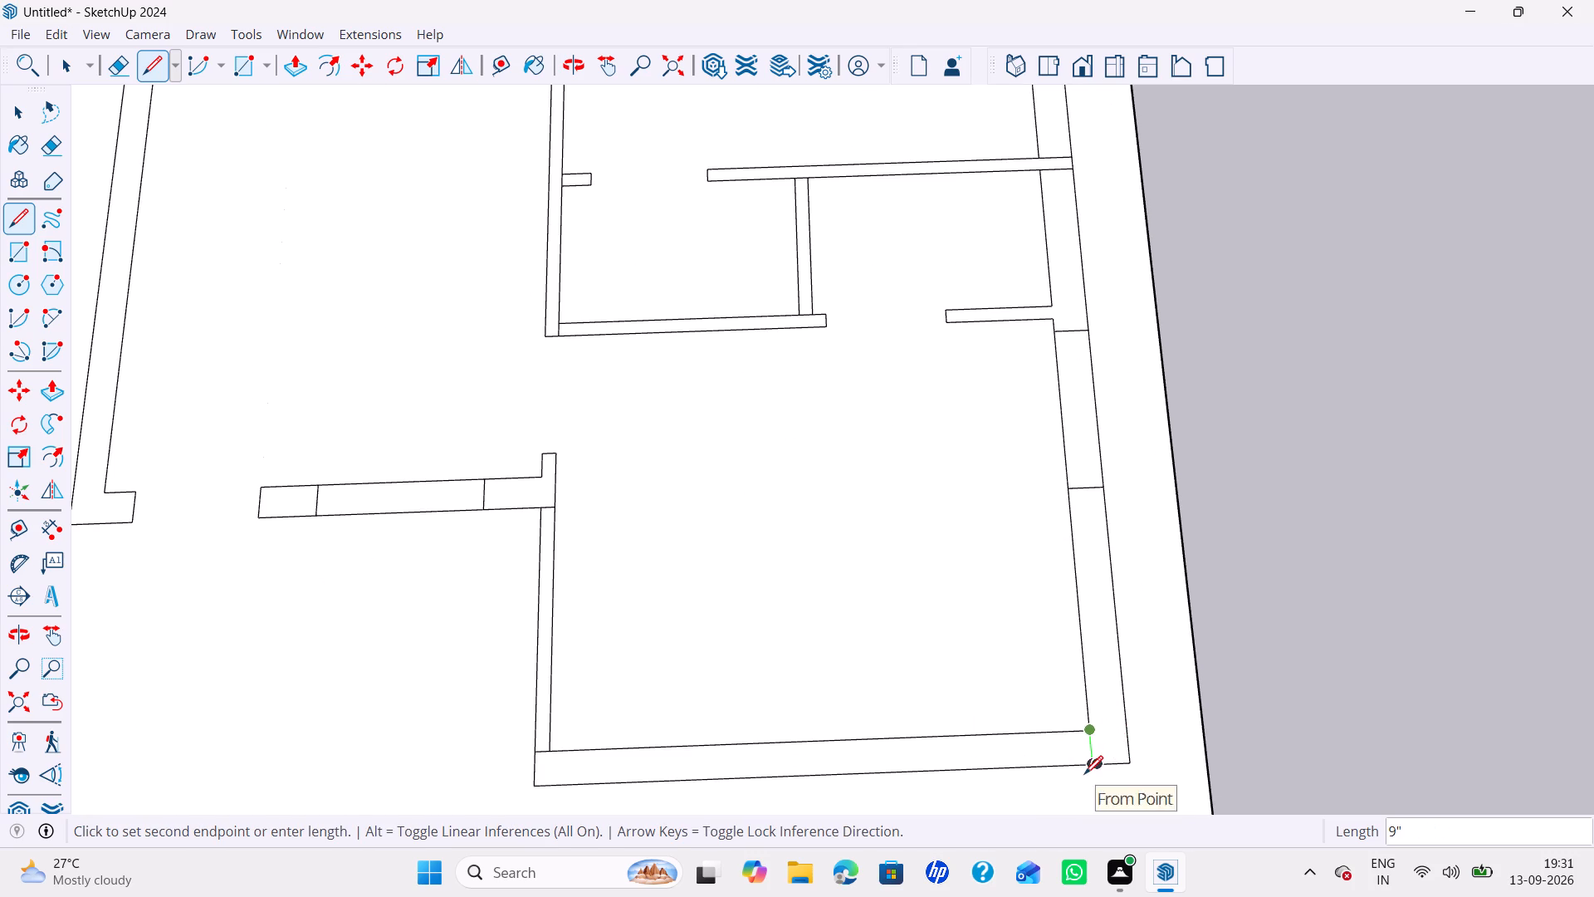
left_click(1085, 771)
scroll(1108, 725, "down", 5)
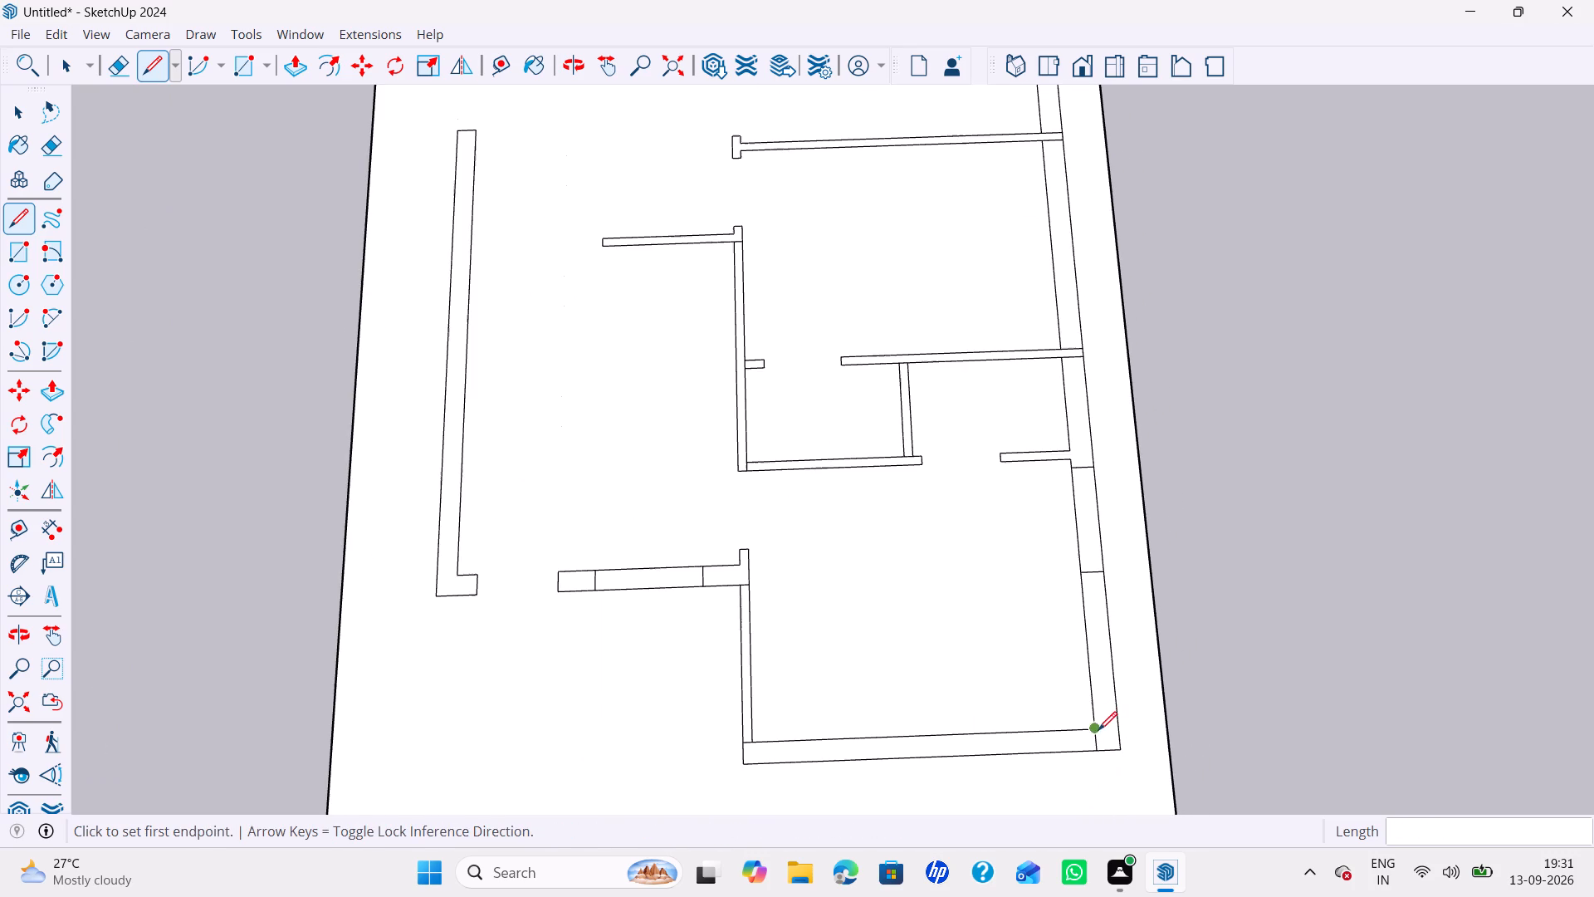
key("space")
Offset the plot boundary outward by 5".
scroll(1070, 724, "down", 5)
middle_click_drag(1046, 739, 1031, 752)
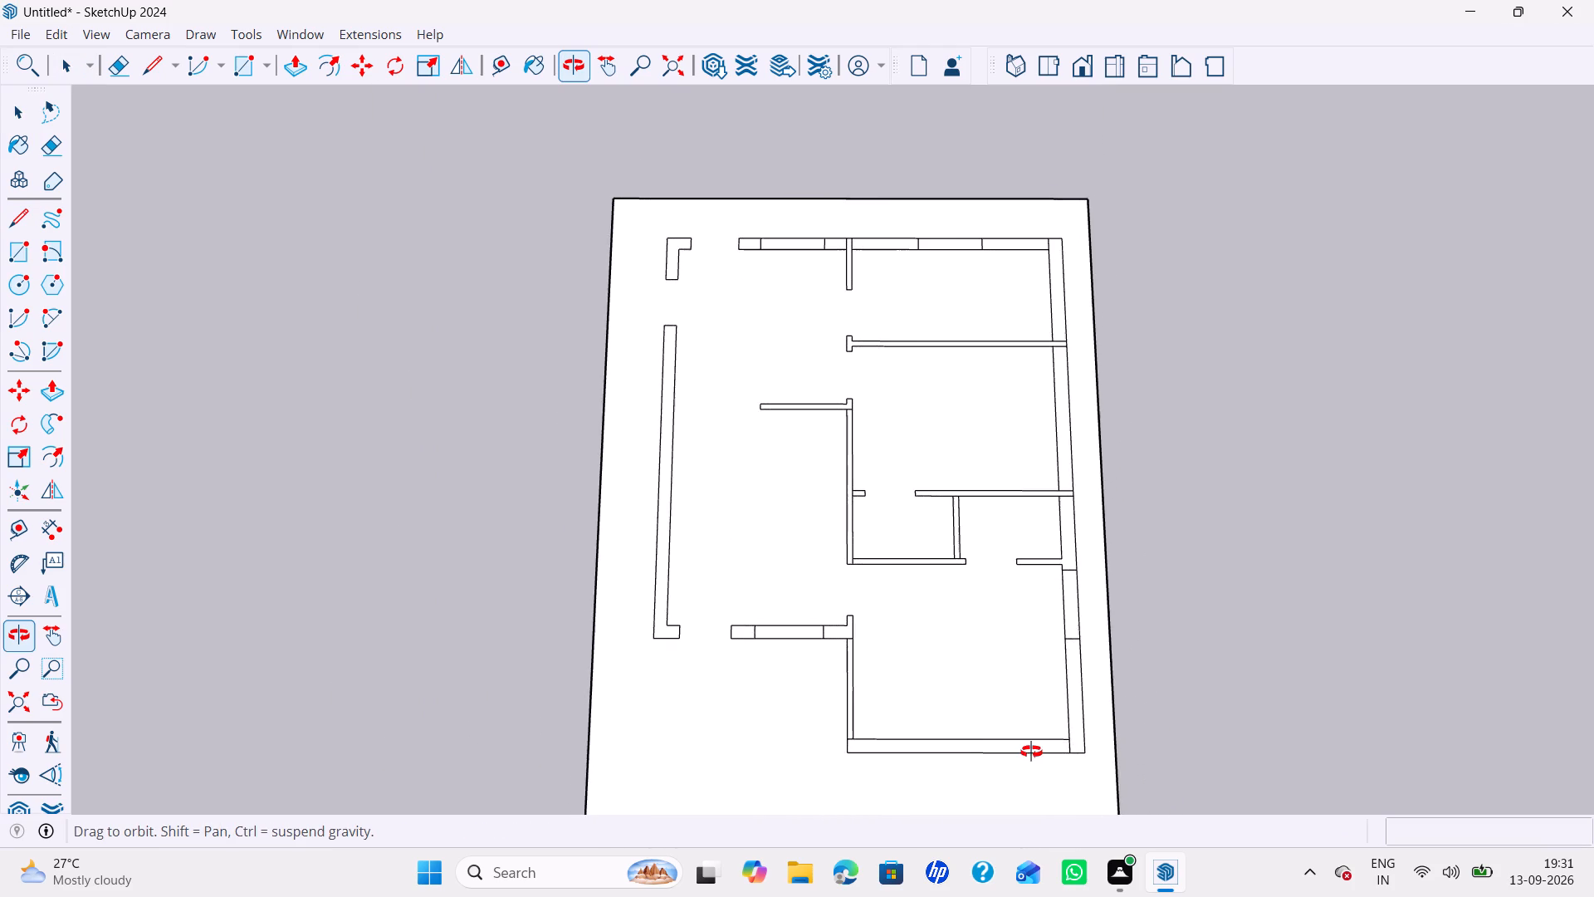
middle_click_drag(1031, 752, 1045, 755)
scroll(882, 647, "down", 3)
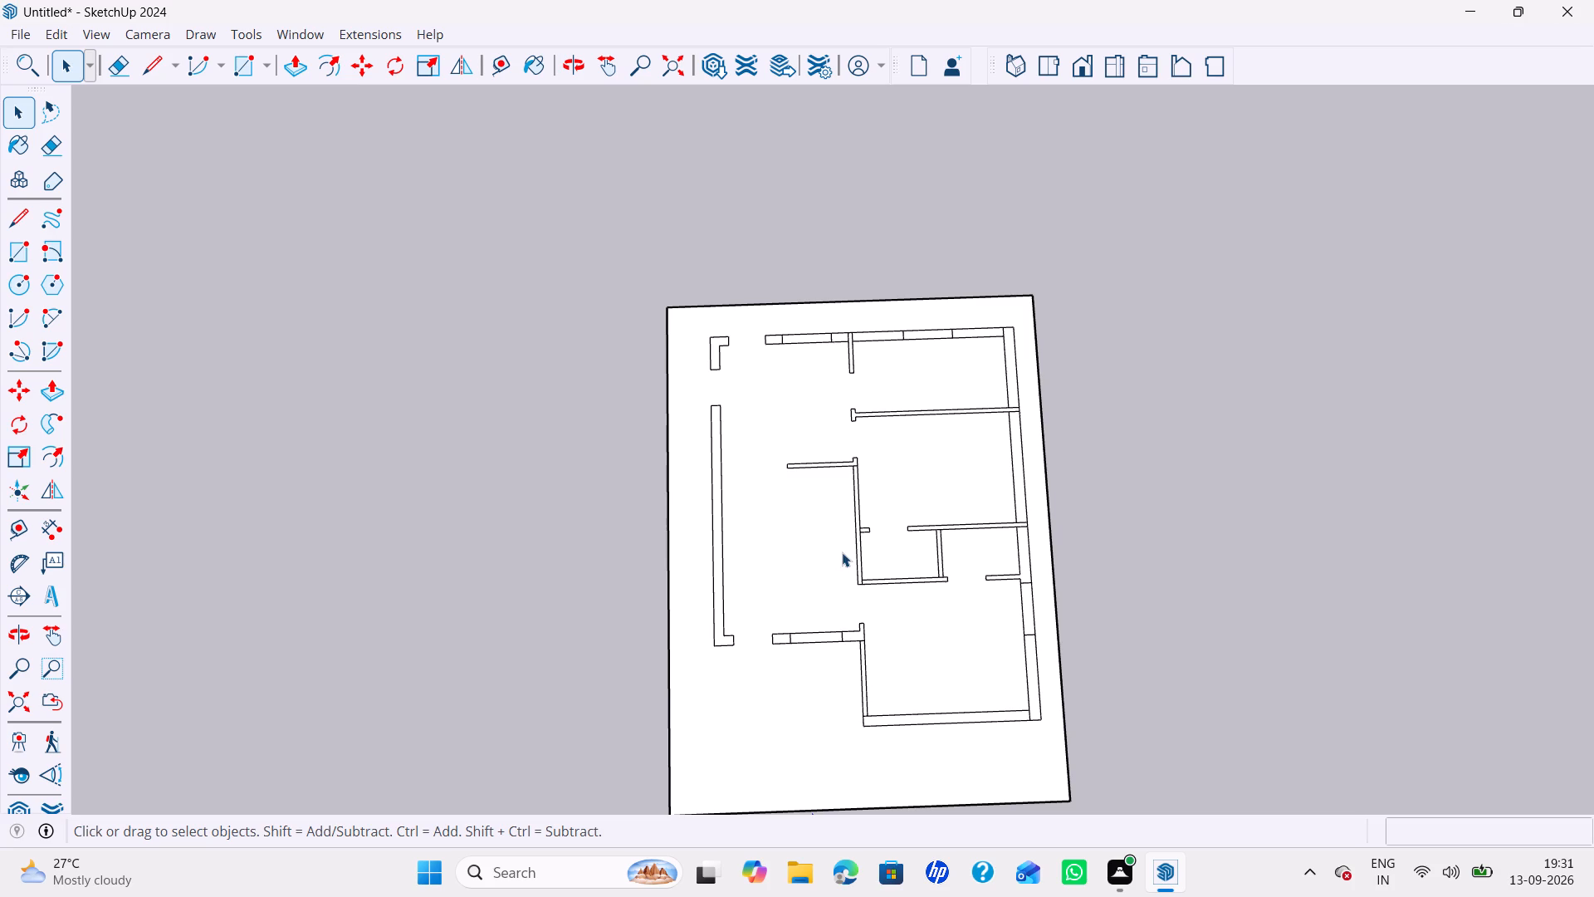
scroll(842, 552, "down", 1)
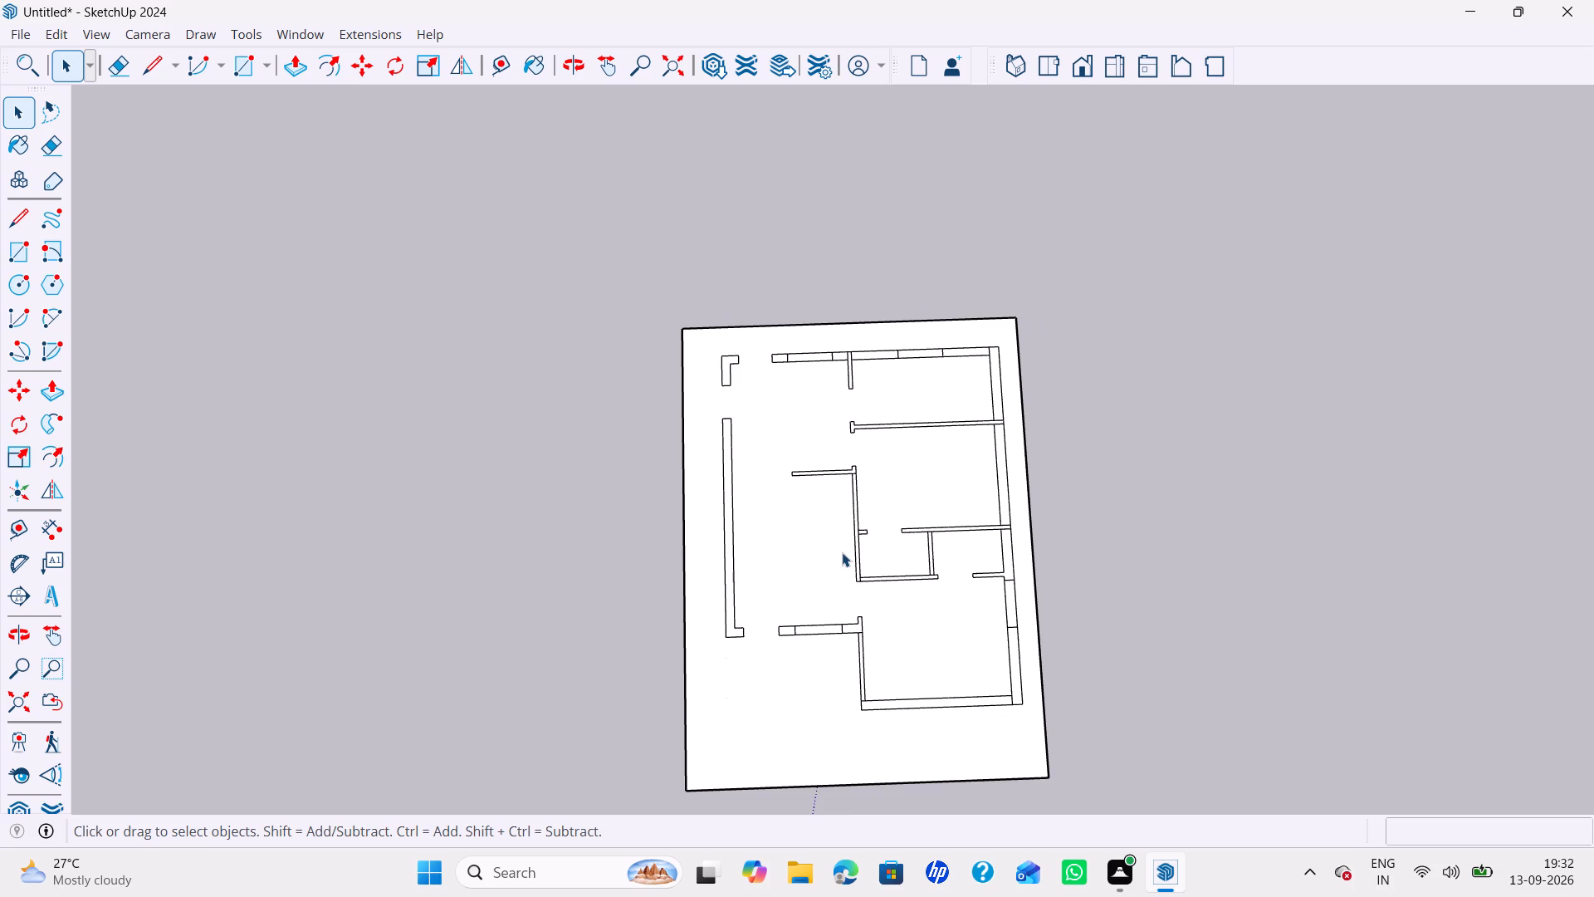
scroll(979, 607, "down", 3)
middle_click(970, 612)
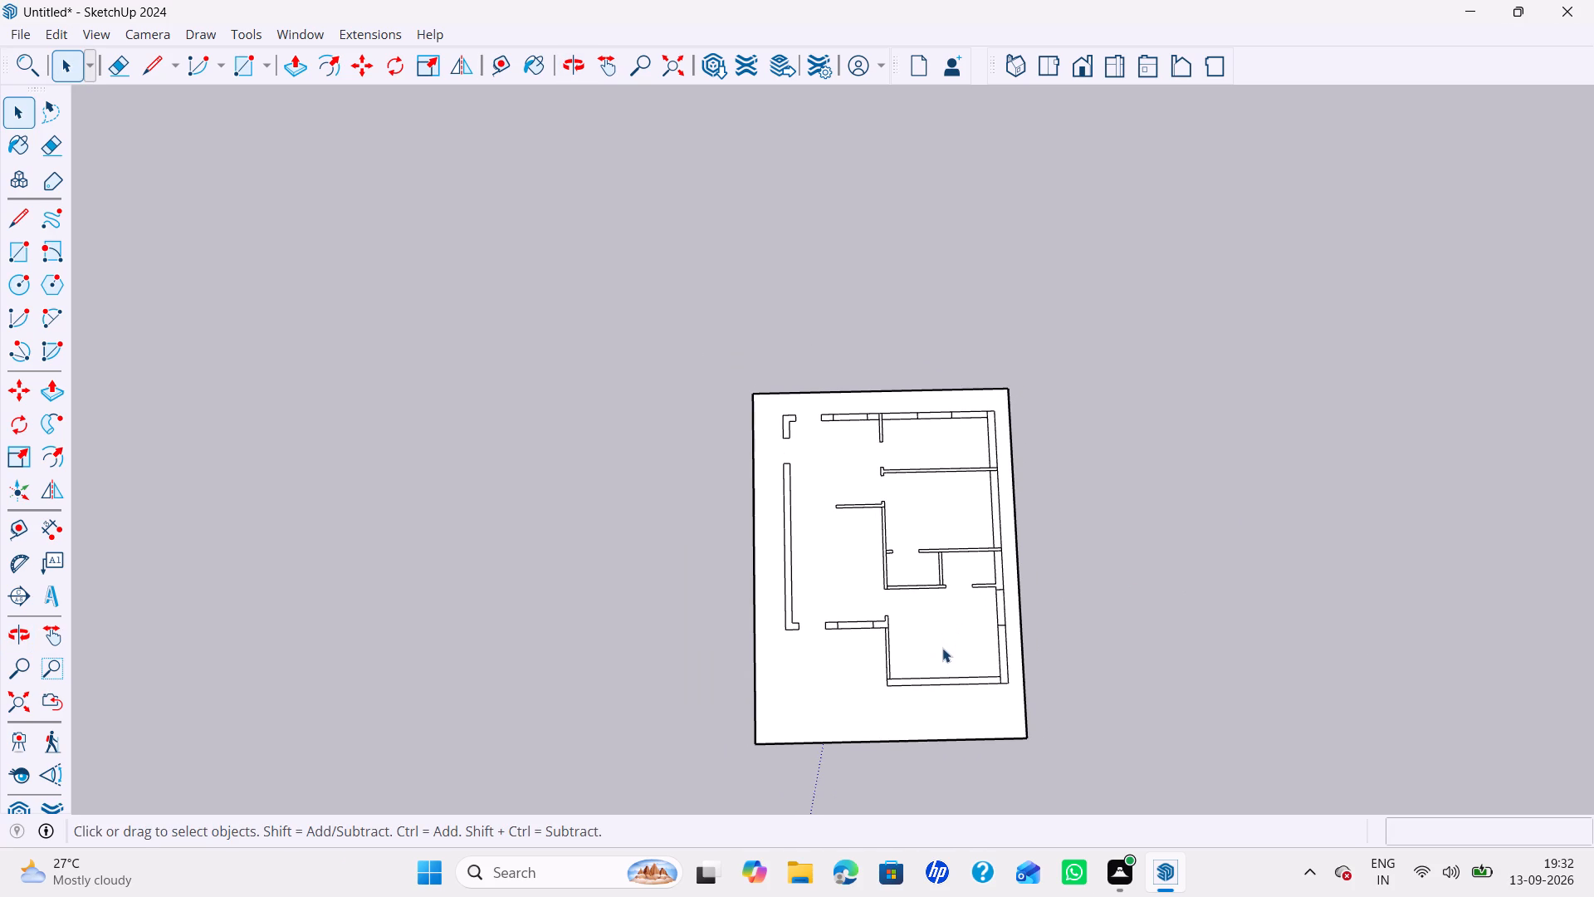
key("f")
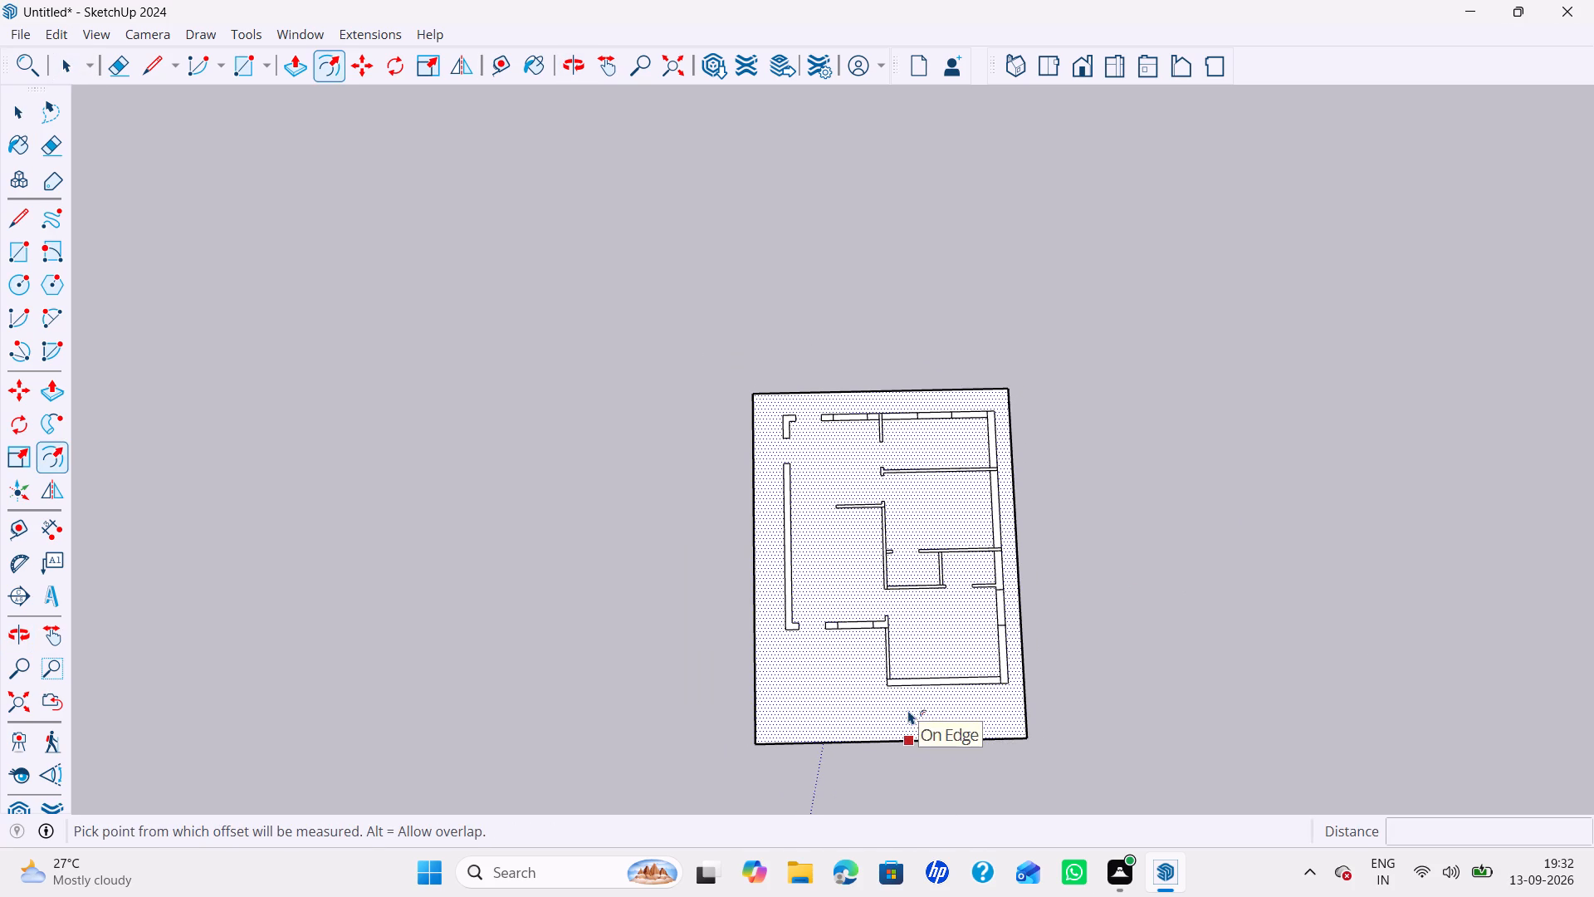
left_click(908, 710)
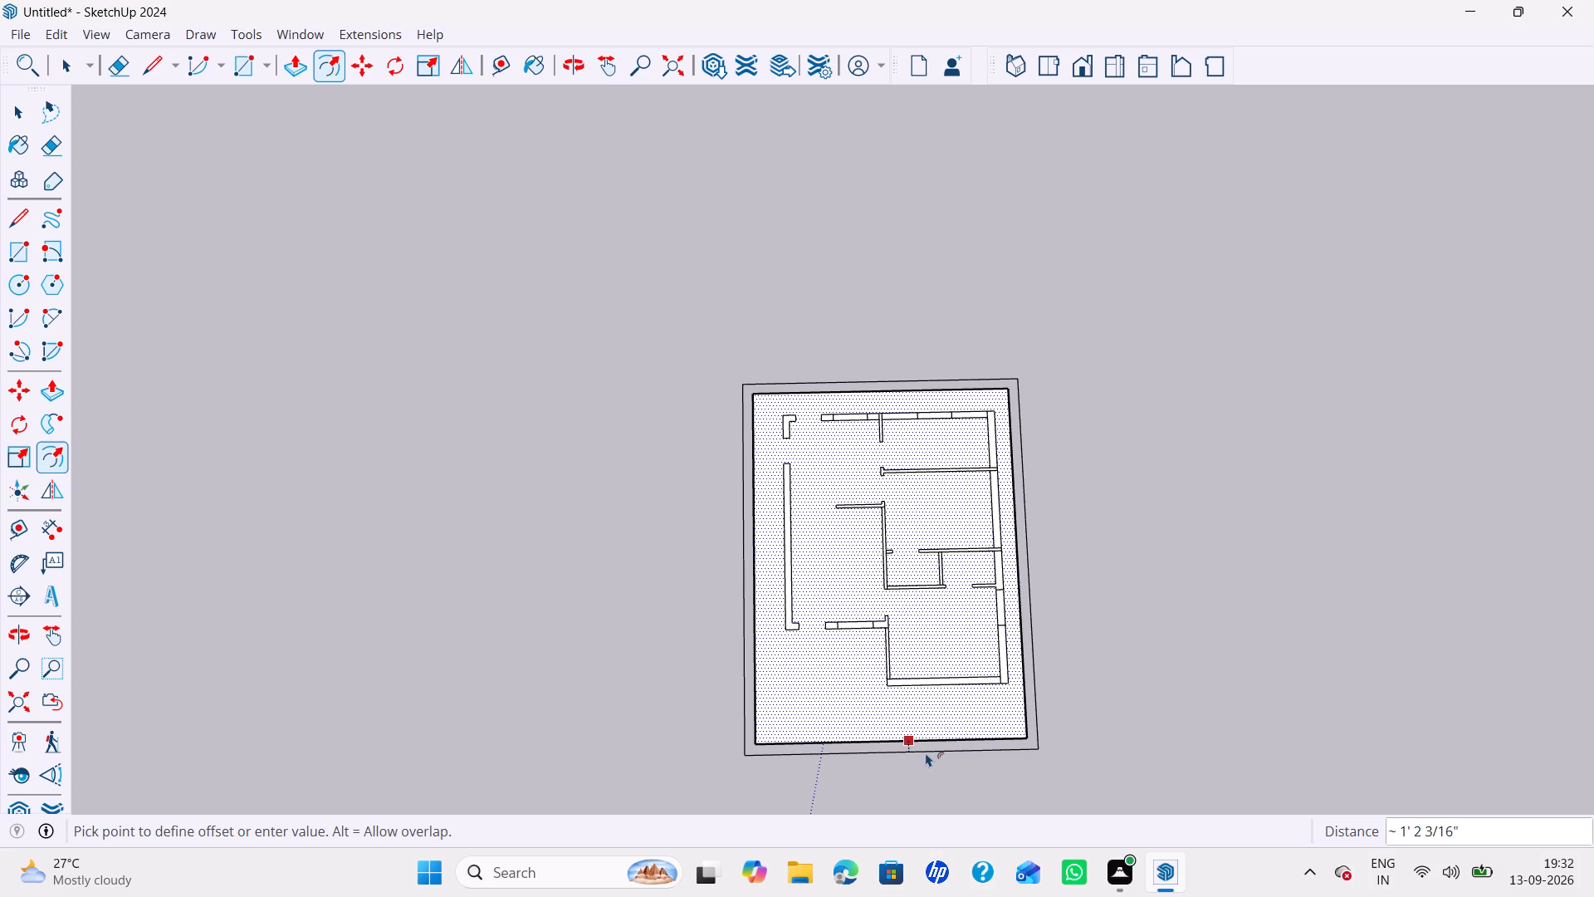
key("5")
key("shift+quotedbl")
key("Return")
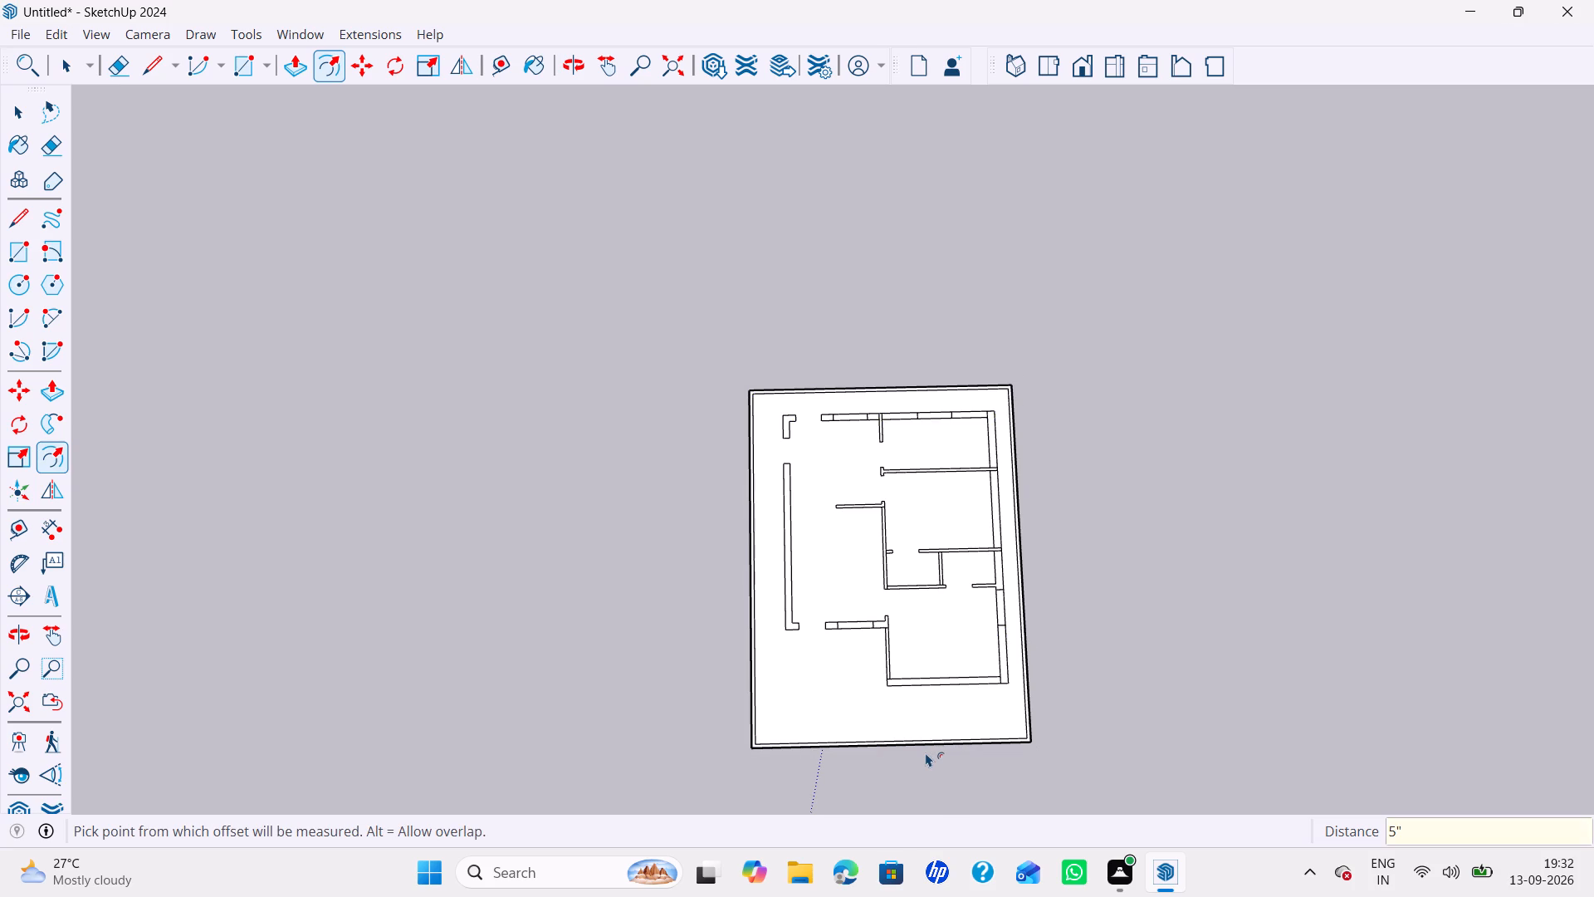
key("Escape")
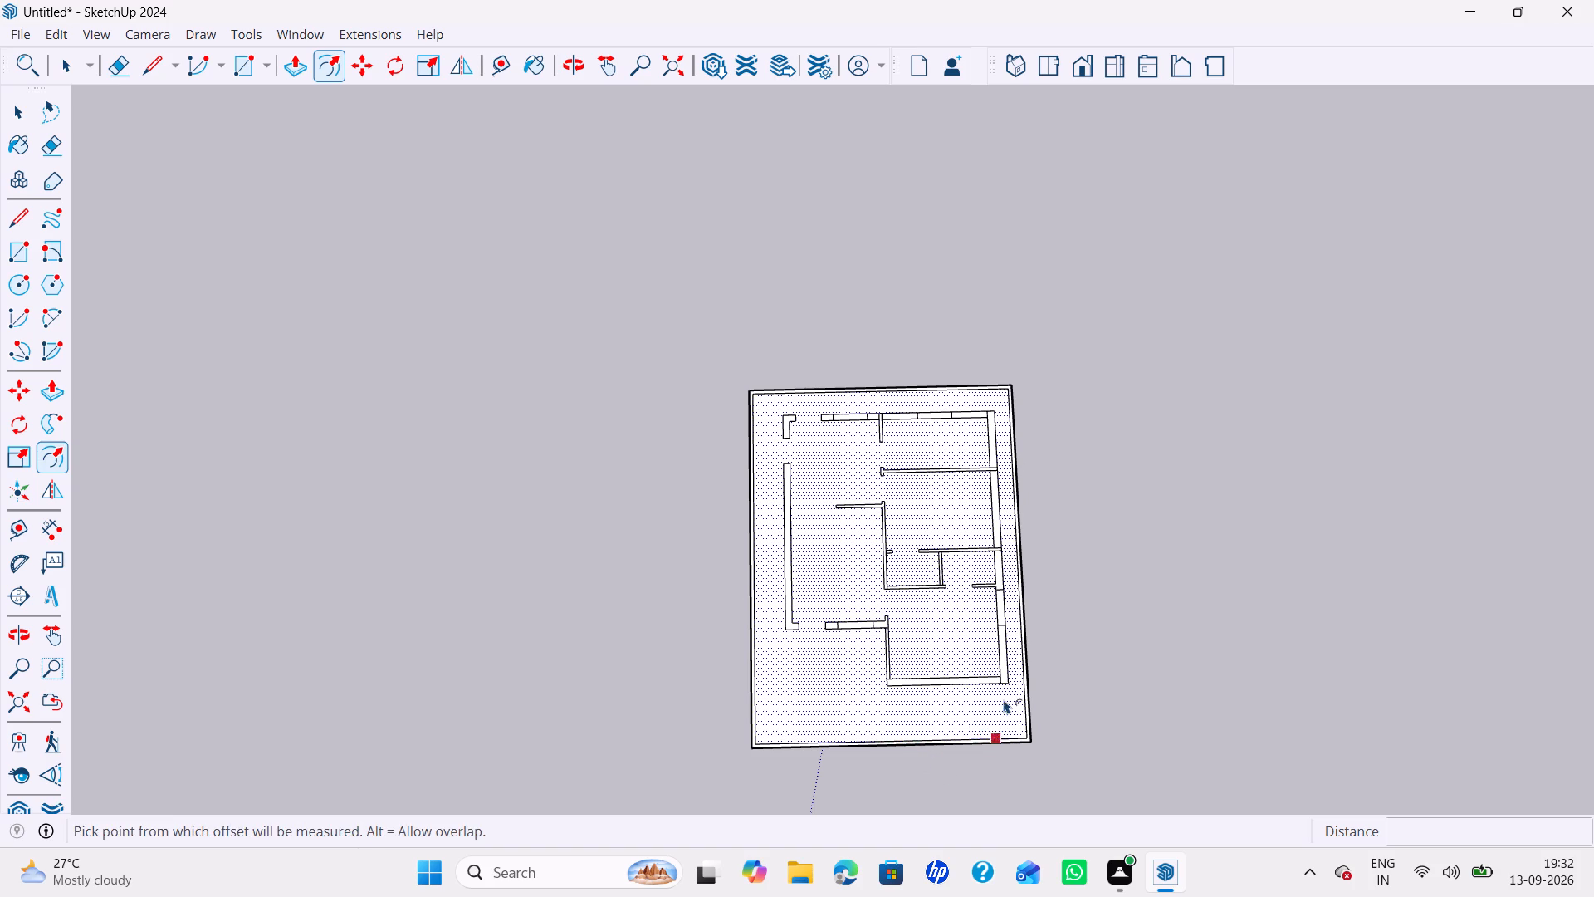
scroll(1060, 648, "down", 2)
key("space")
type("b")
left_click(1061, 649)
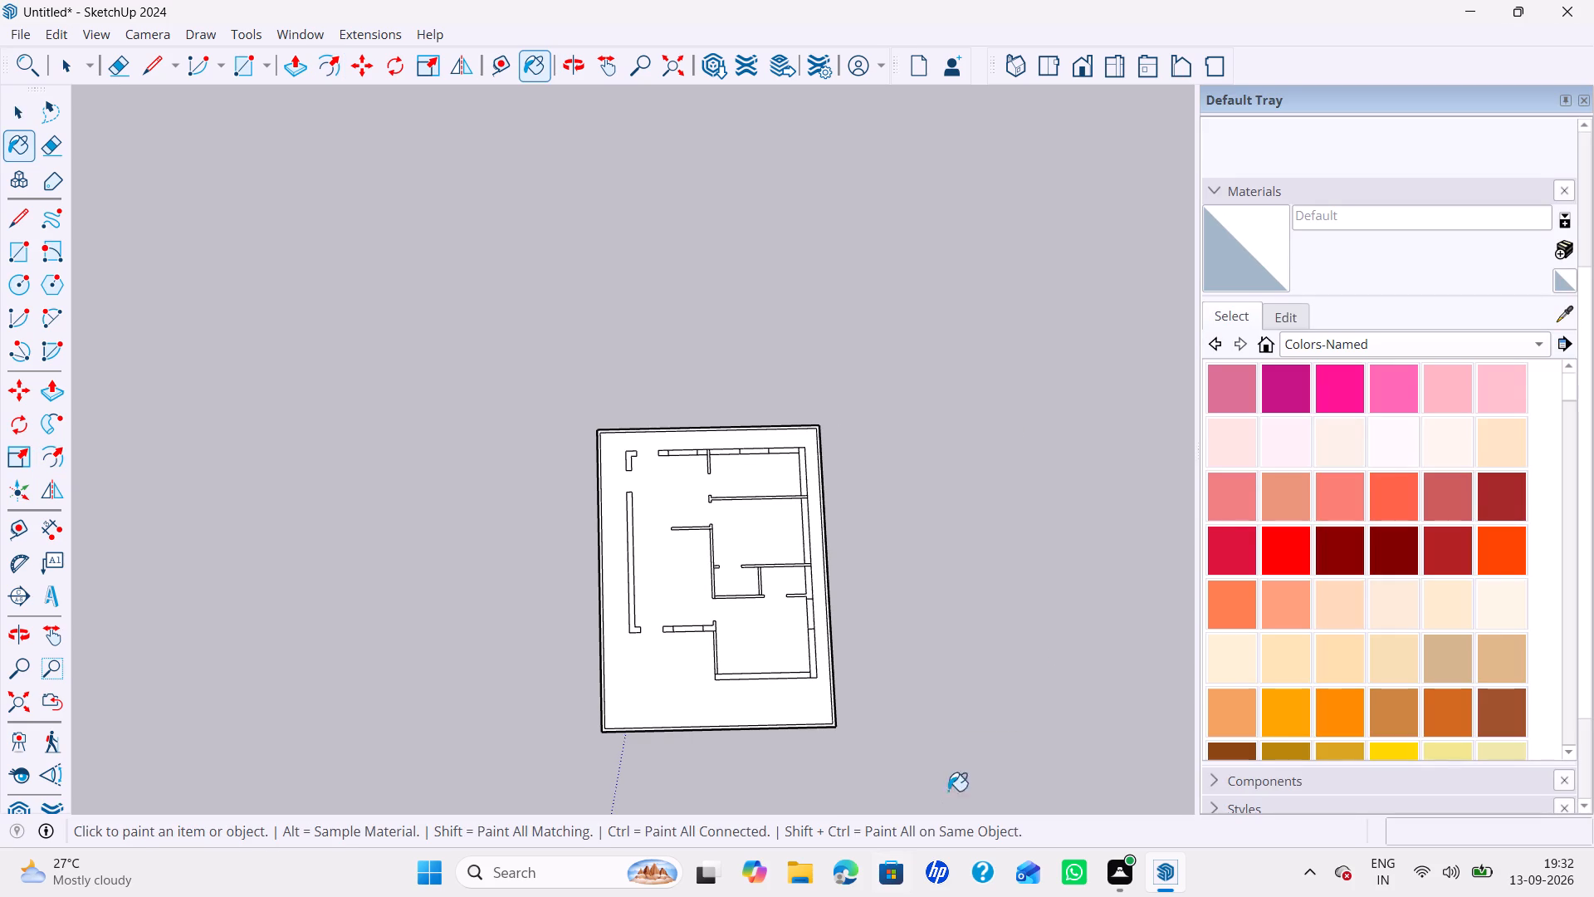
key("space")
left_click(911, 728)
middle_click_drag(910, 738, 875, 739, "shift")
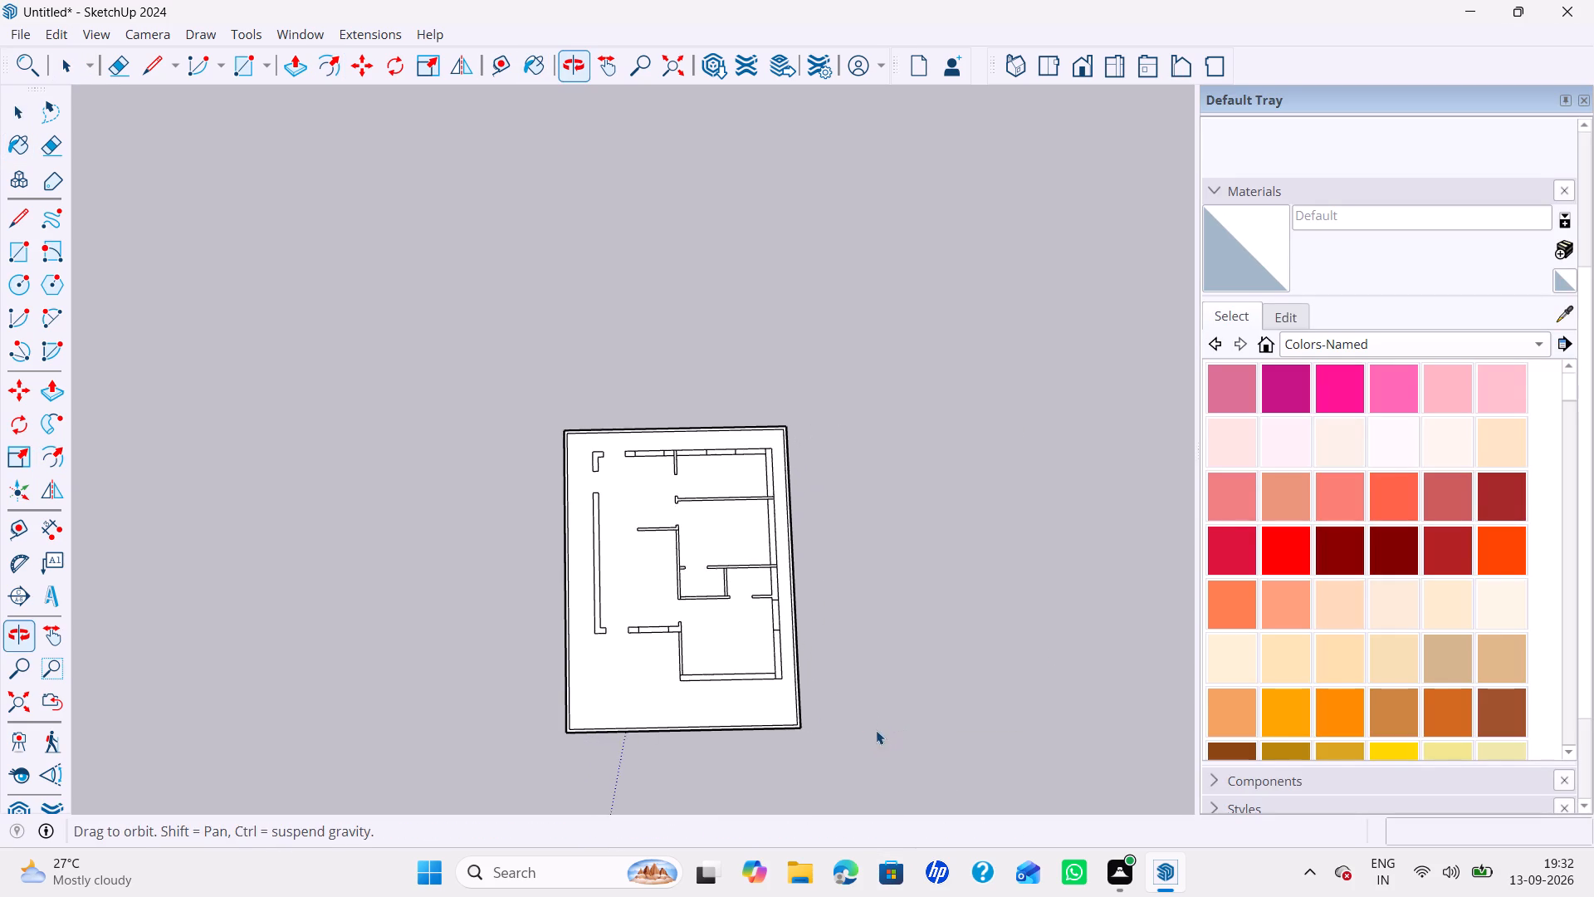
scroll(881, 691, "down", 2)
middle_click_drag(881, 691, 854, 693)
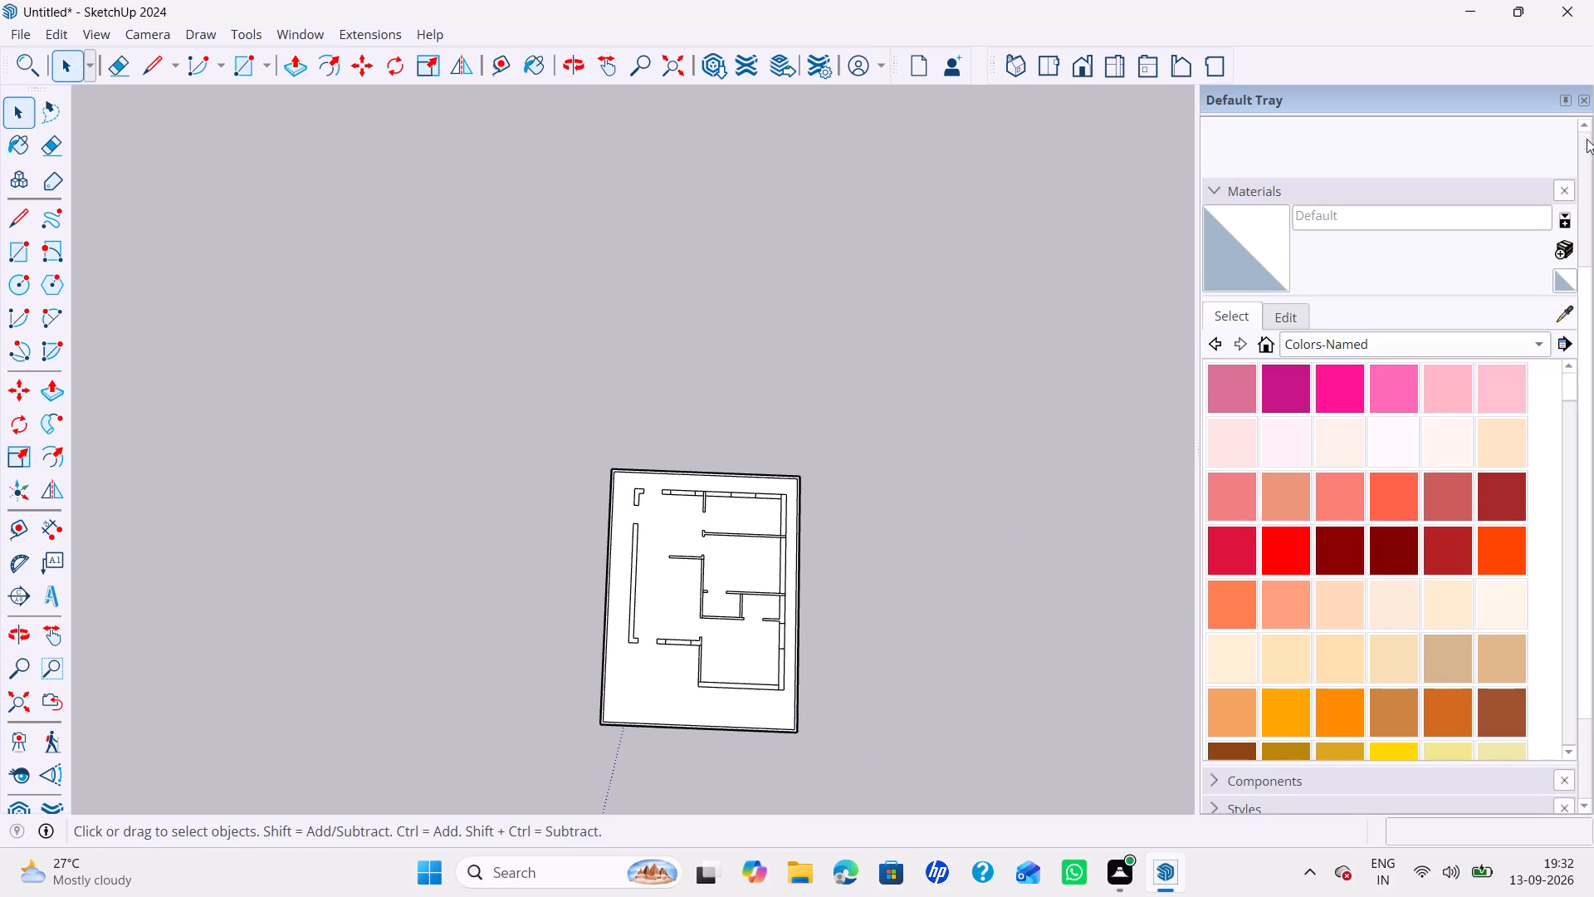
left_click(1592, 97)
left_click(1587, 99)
Select the whole floor plan with its plot boundary and move it about 1343' toward the axes origin.
scroll(1569, 113, "up", 1)
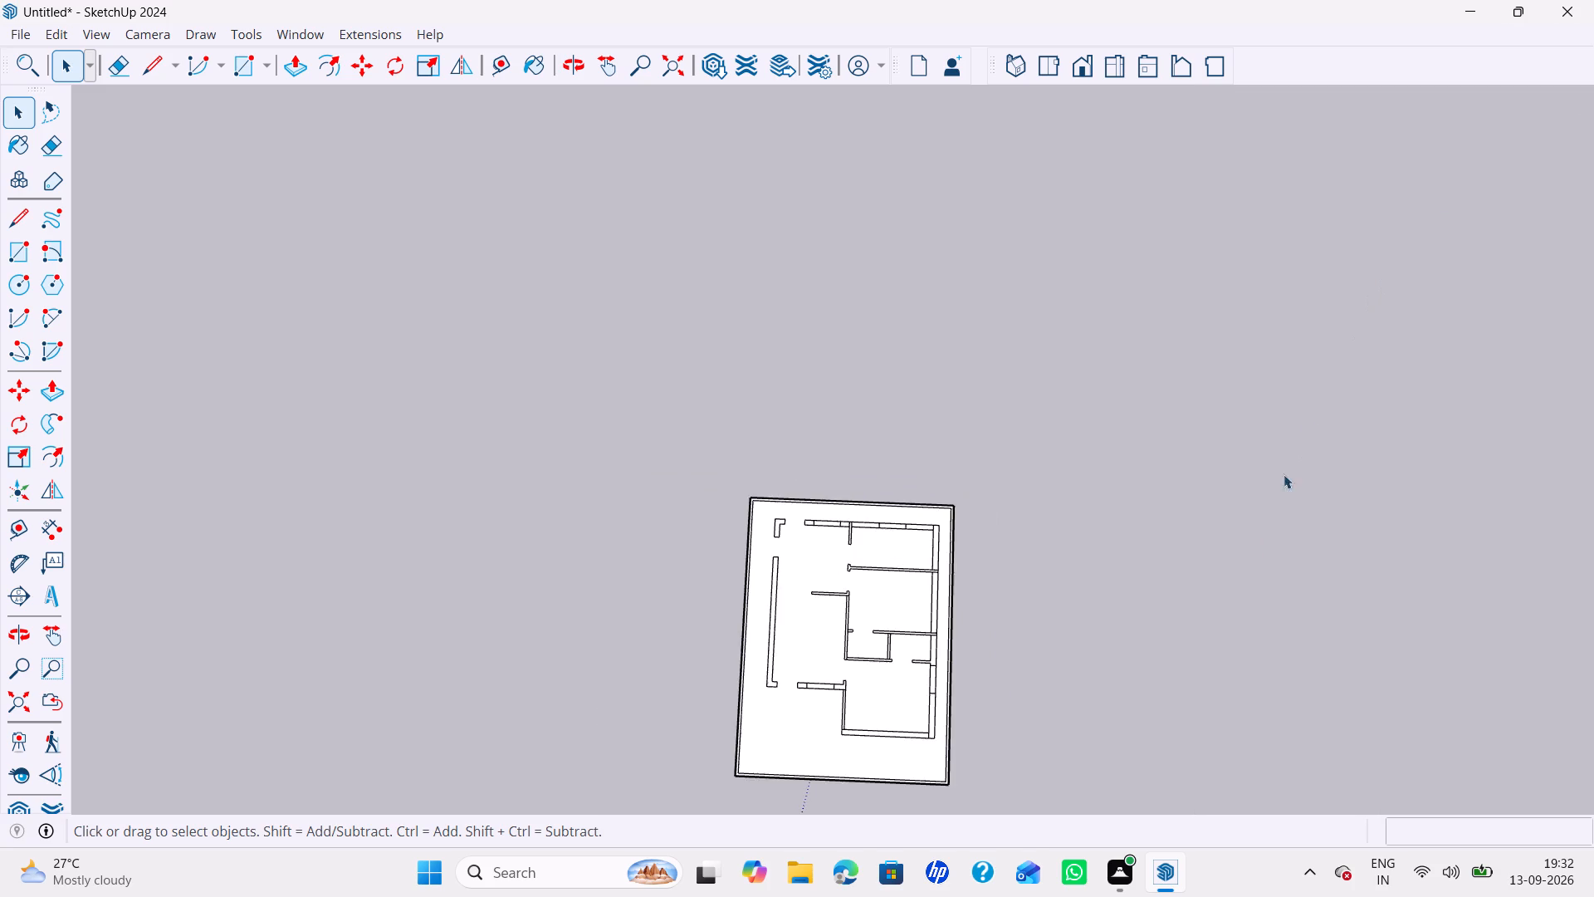
scroll(1142, 653, "down", 3)
middle_click_drag(1092, 694, 1025, 523)
middle_click_drag(1000, 572, 1025, 571)
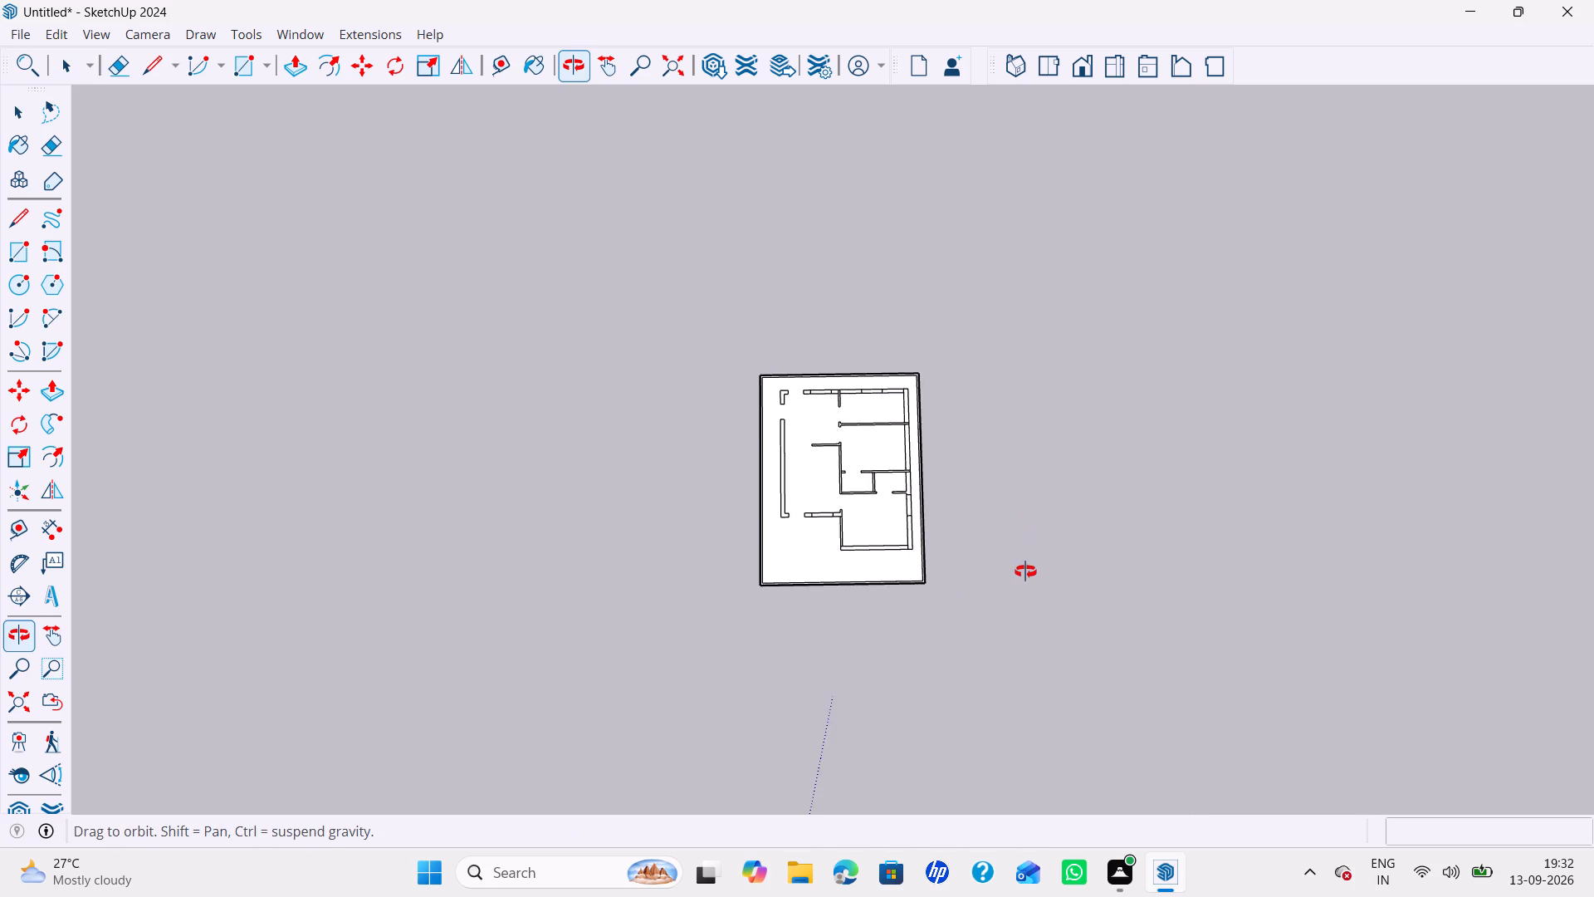
middle_click_drag(1025, 571, 783, 193)
scroll(806, 303, "down", 6)
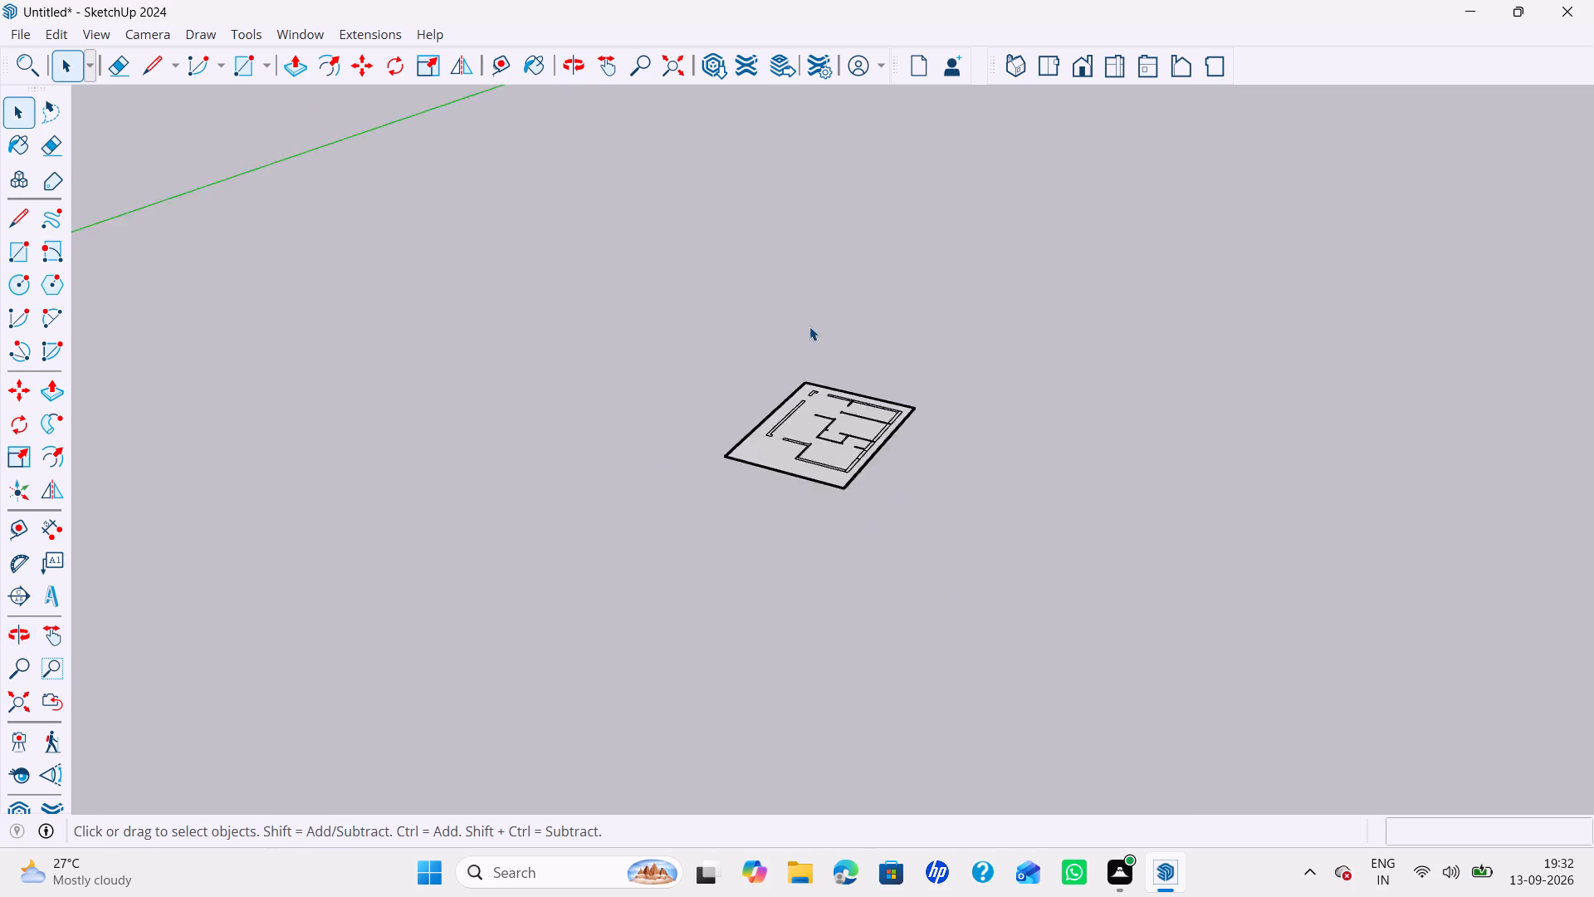
scroll(809, 326, "down", 20)
scroll(917, 326, "up", 1)
left_click_drag(919, 325, 753, 438)
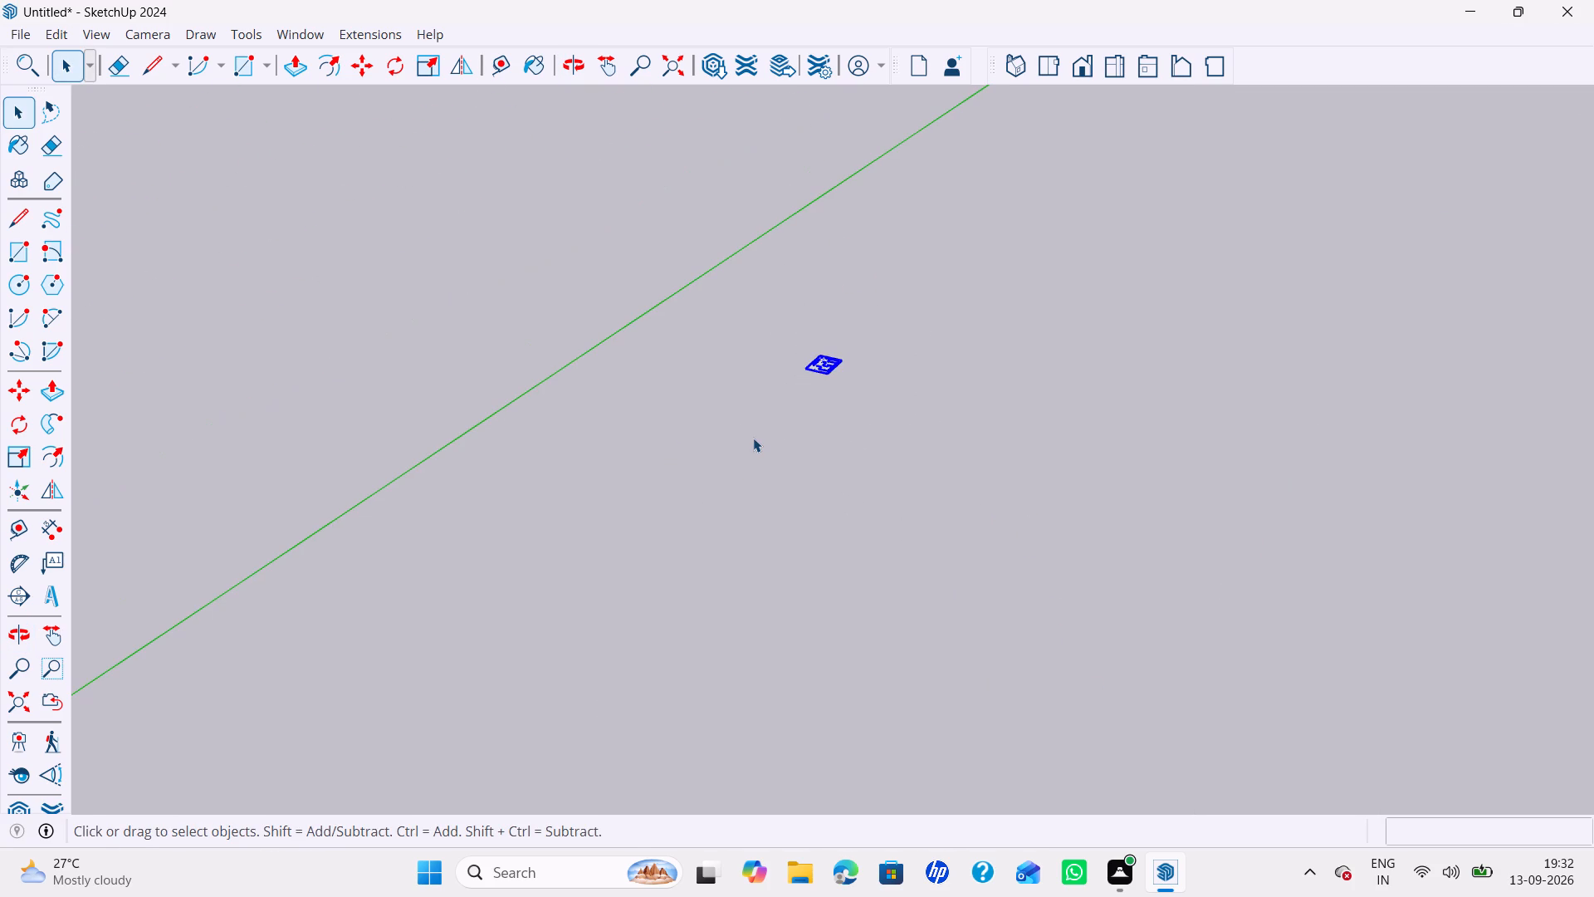
key("m")
left_click(834, 373)
scroll(714, 475, "down", 6)
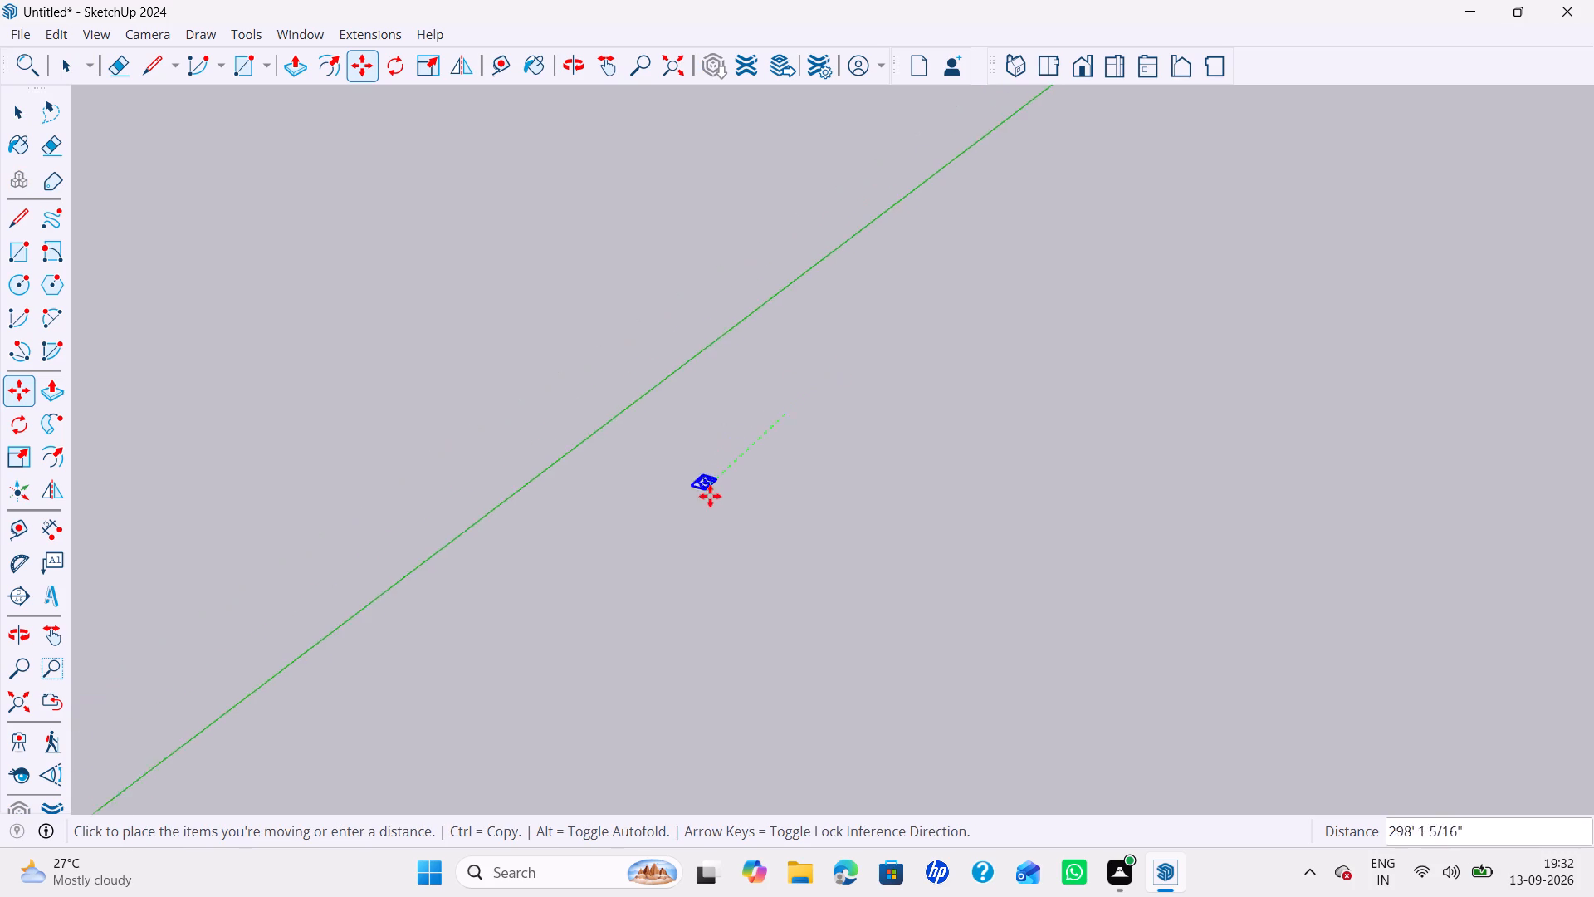
scroll(710, 496, "down", 12)
middle_click_drag(709, 508, 806, 485, "shift")
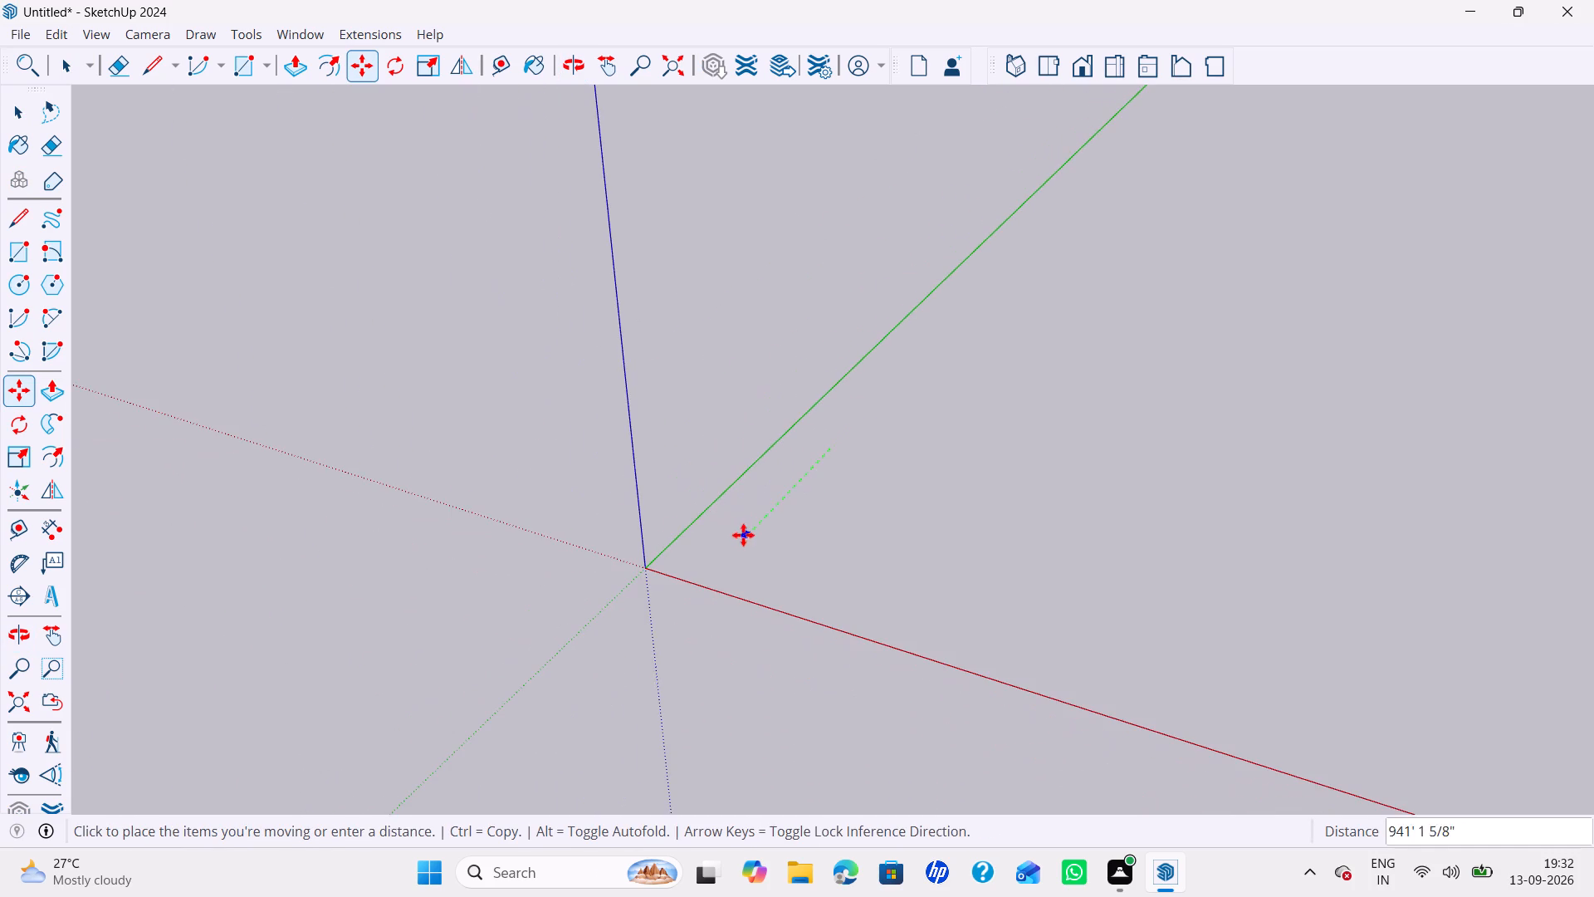
scroll(743, 535, "up", 7)
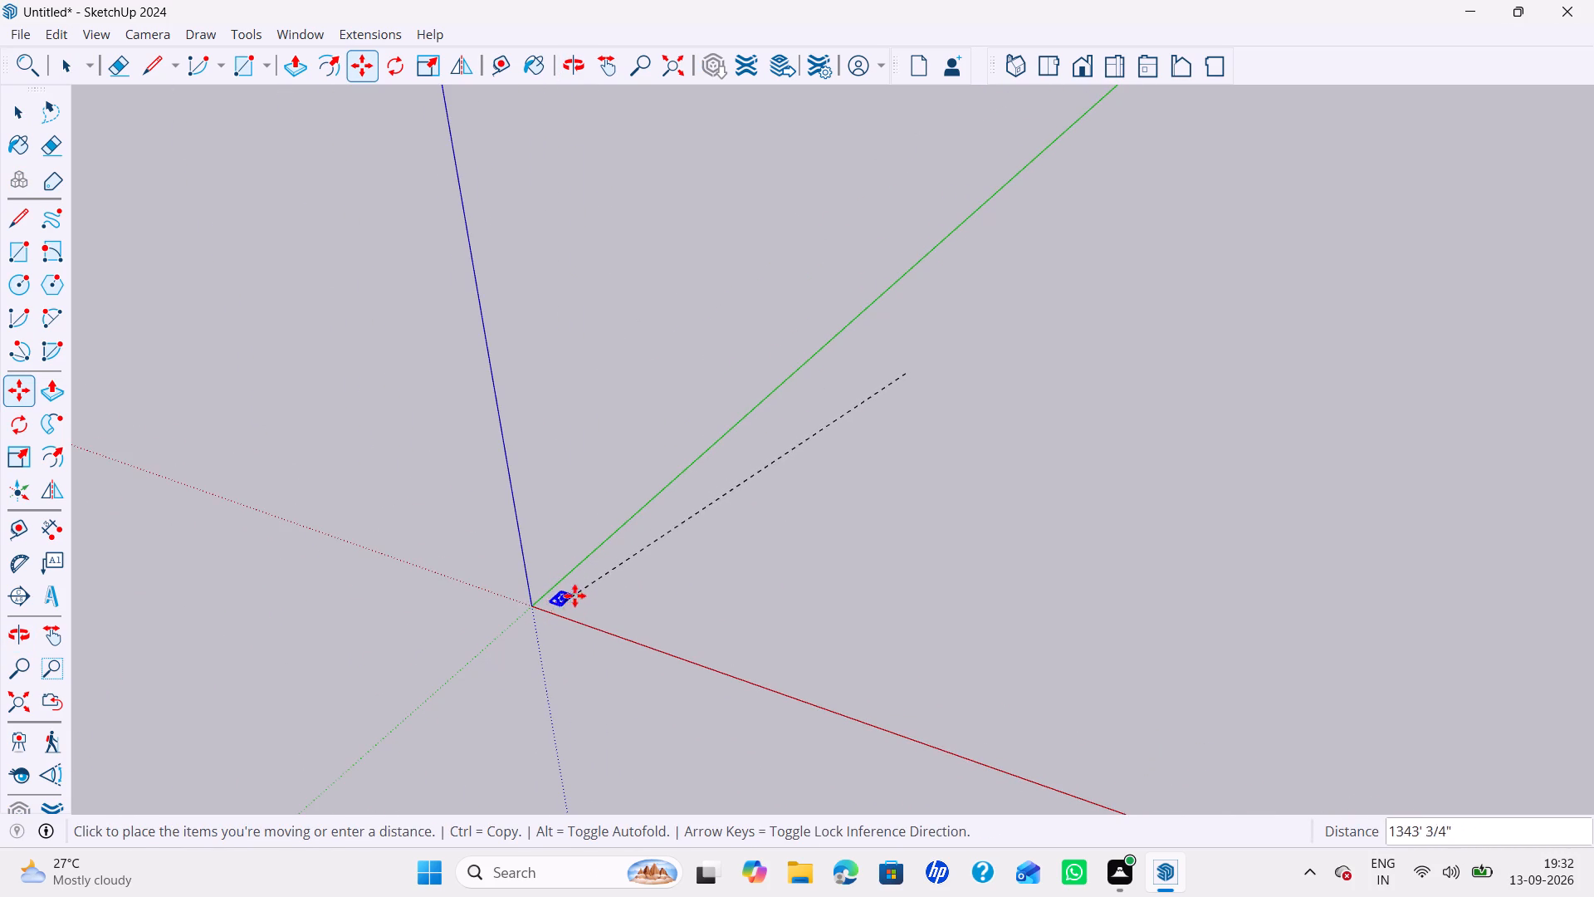
left_click(575, 596)
Move the whole floor plan closer to the axes origin and clear the selection.
scroll(586, 588, "up", 20)
scroll(586, 588, "up", 4)
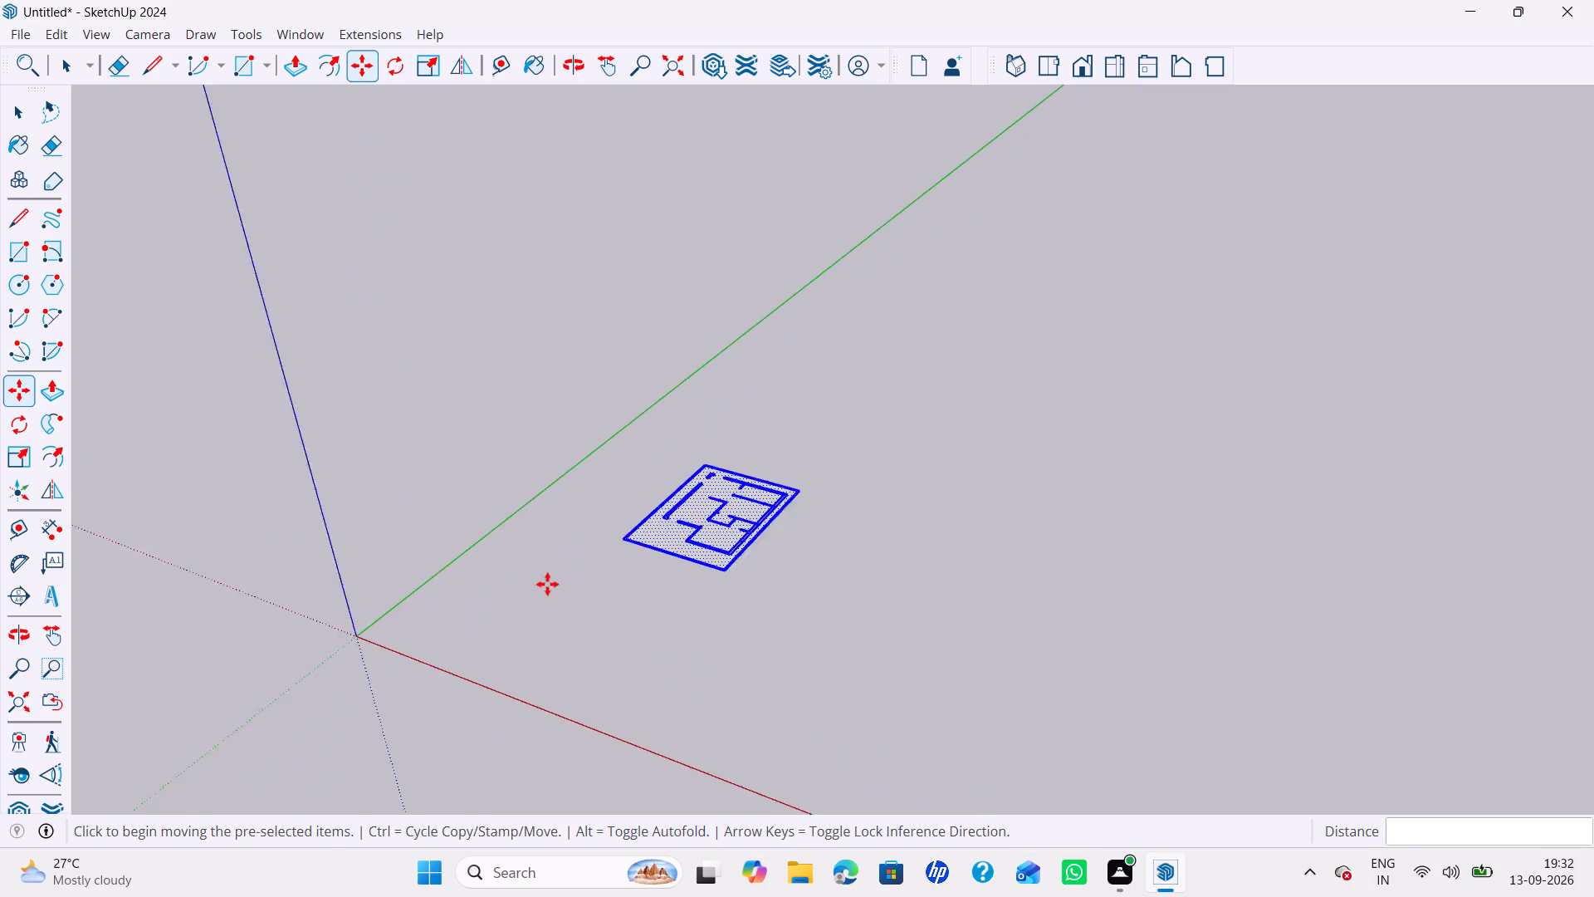
middle_click_drag(575, 582, 751, 643)
left_click(671, 594)
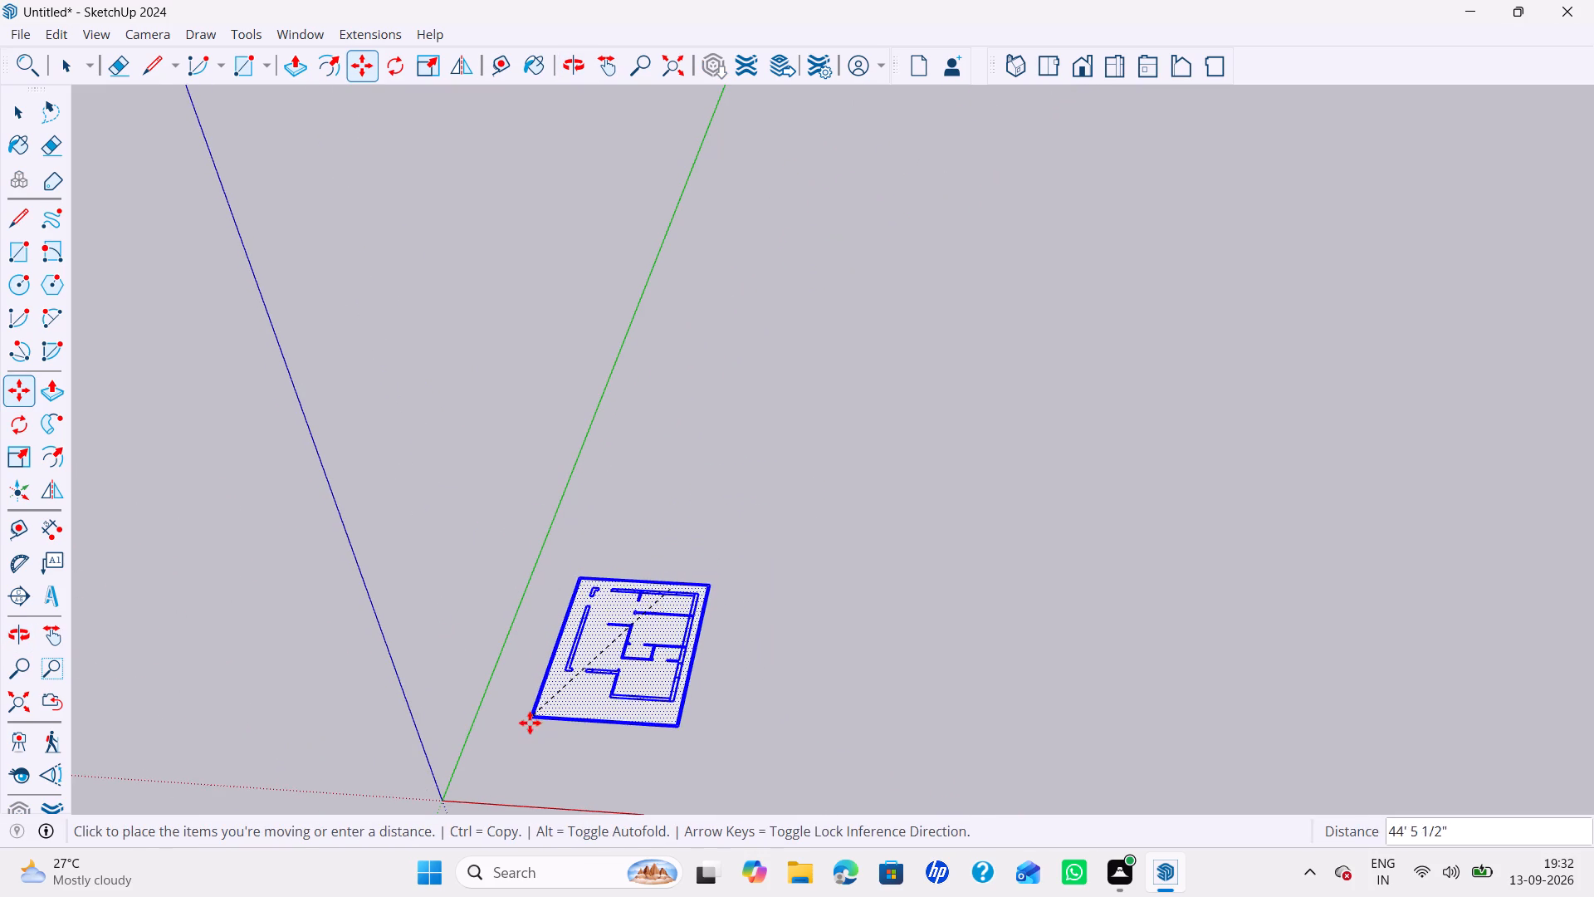
left_click(517, 731)
scroll(543, 694, "down", 12)
middle_click_drag(625, 699, 698, 557, "shift")
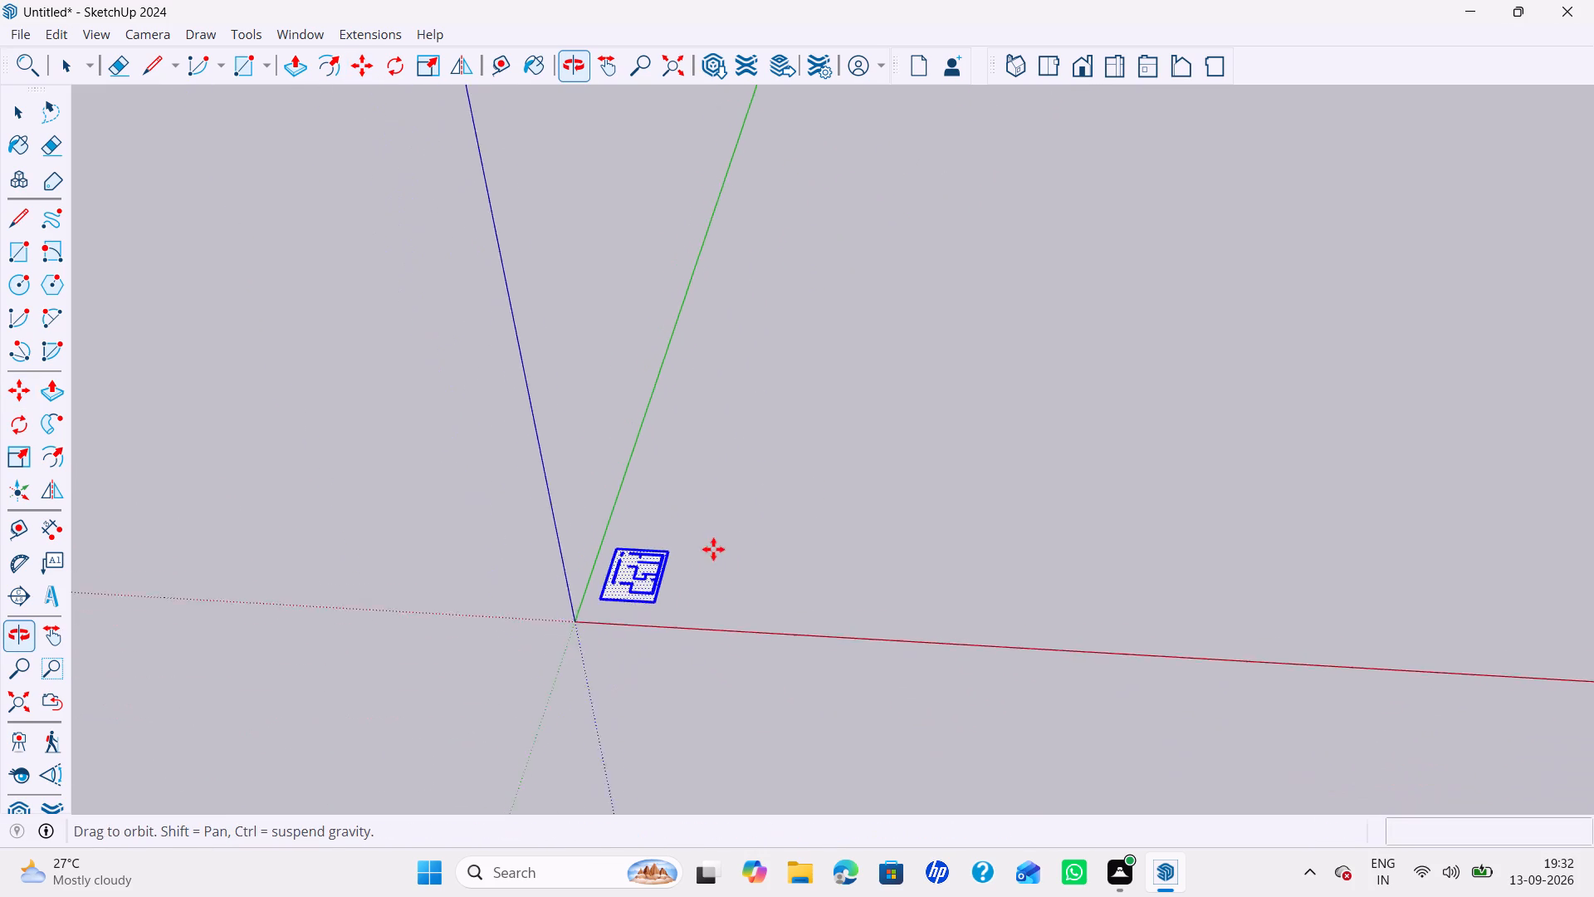
middle_click_drag(715, 596, 736, 635)
scroll(643, 621, "up", 7)
key("space")
scroll(645, 571, "up", 14)
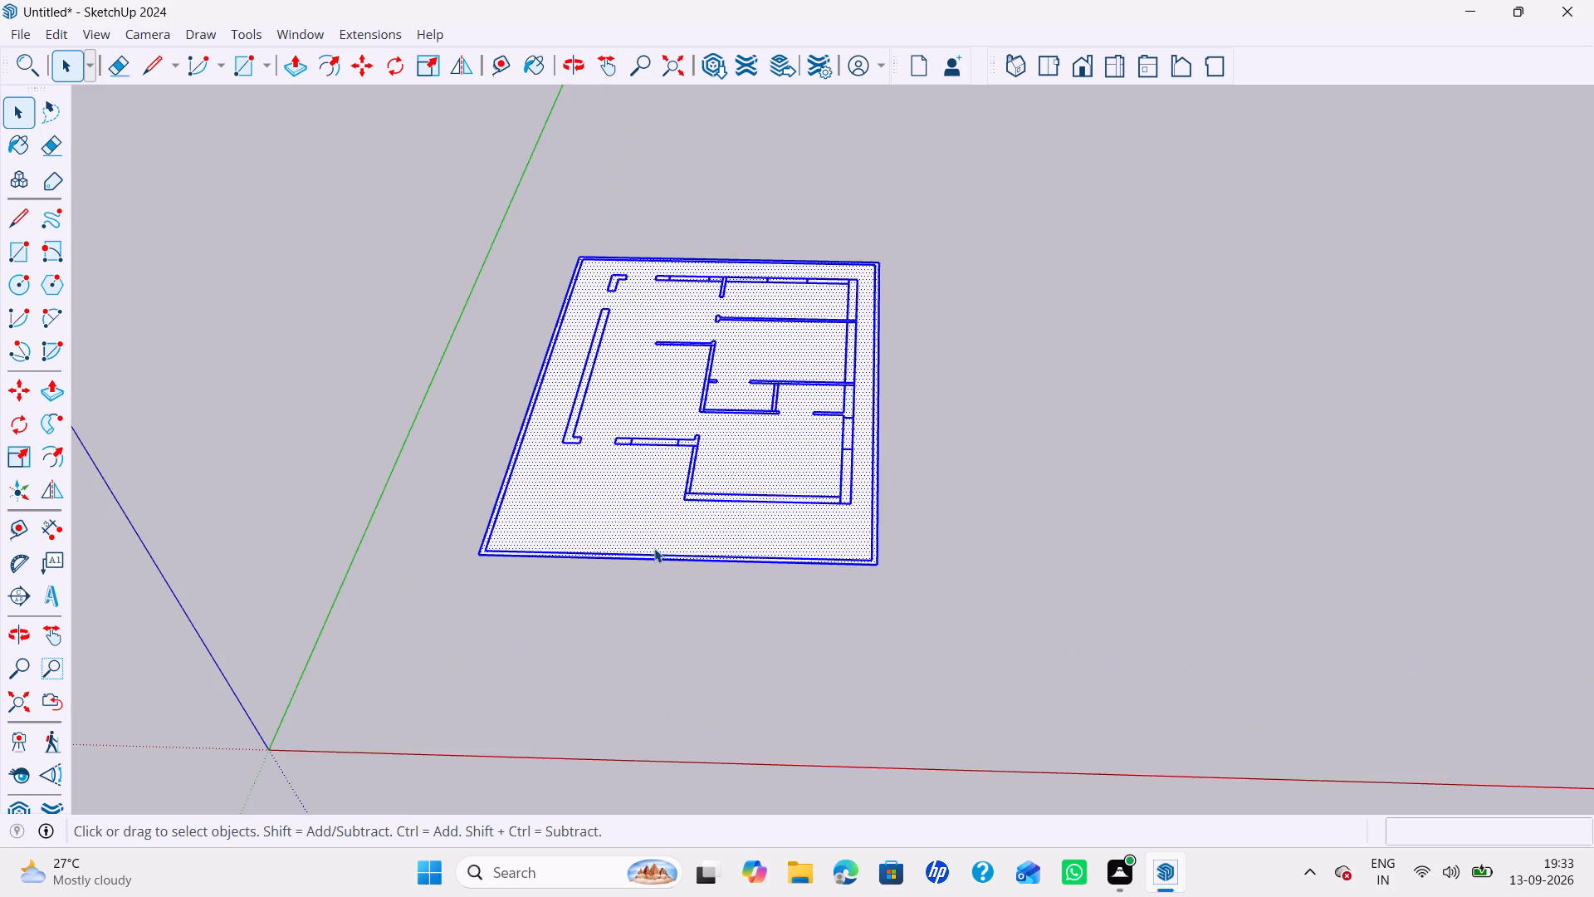
scroll(680, 519, "down", 5)
left_click(795, 548)
left_click(827, 574)
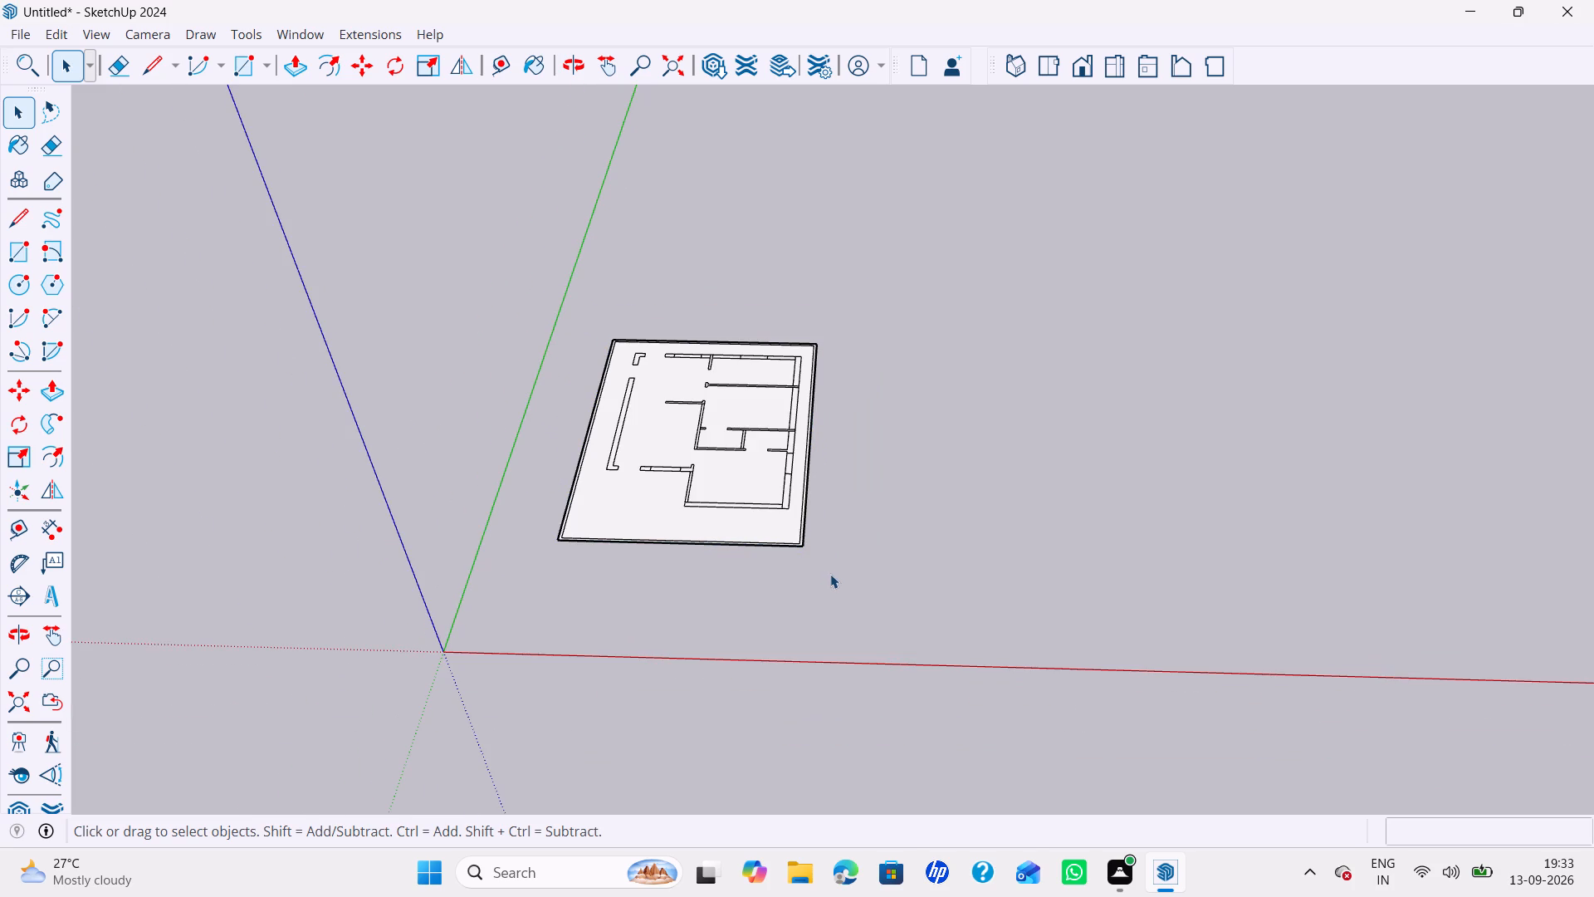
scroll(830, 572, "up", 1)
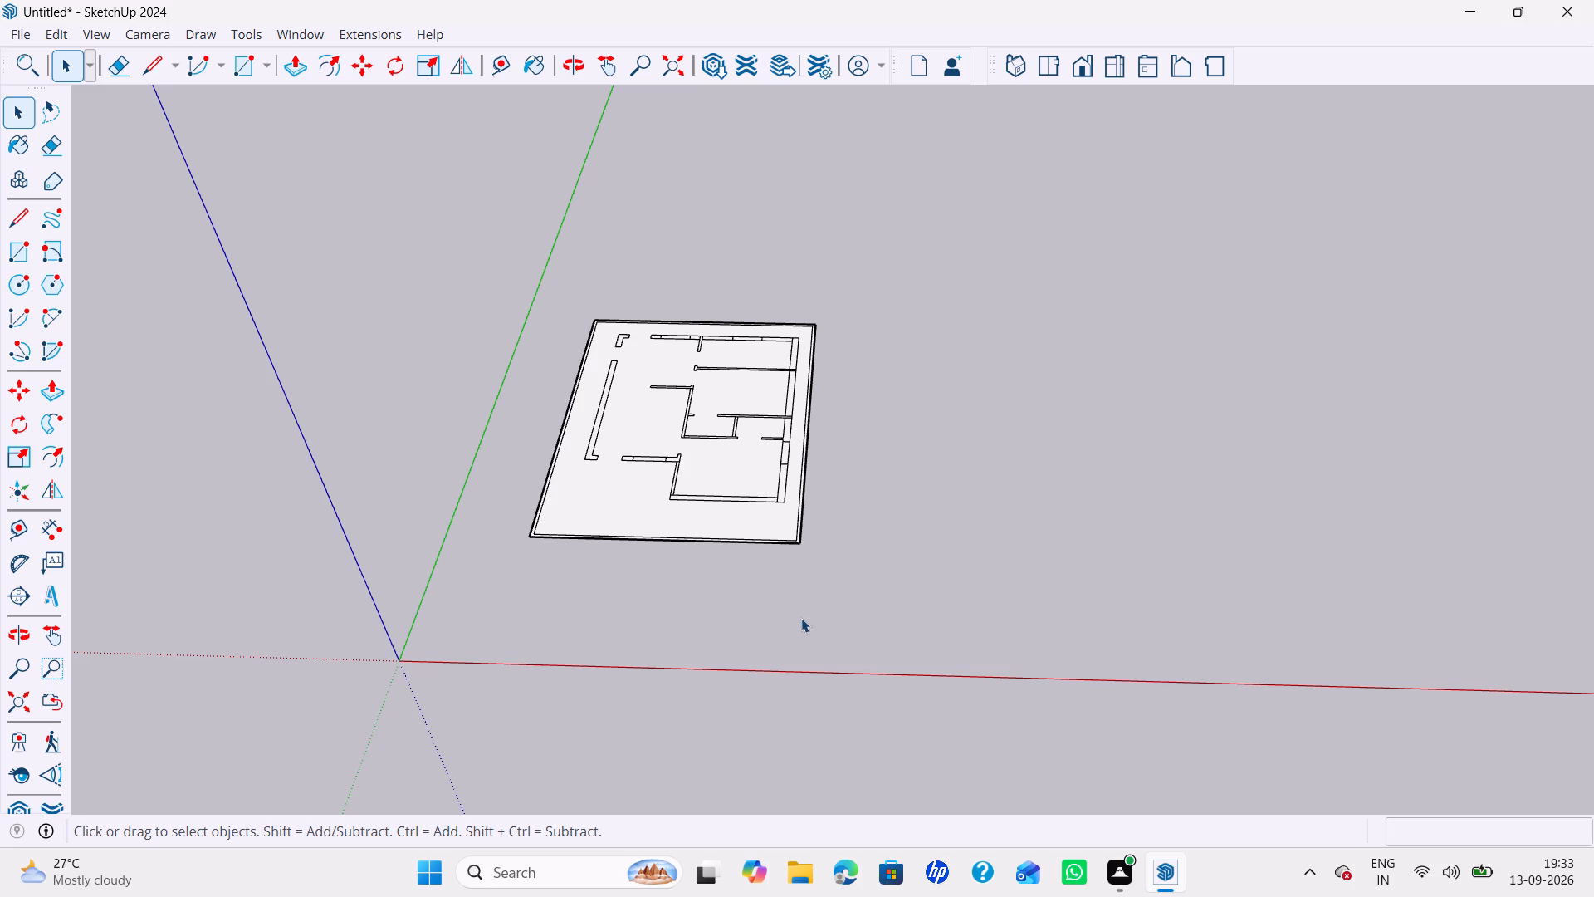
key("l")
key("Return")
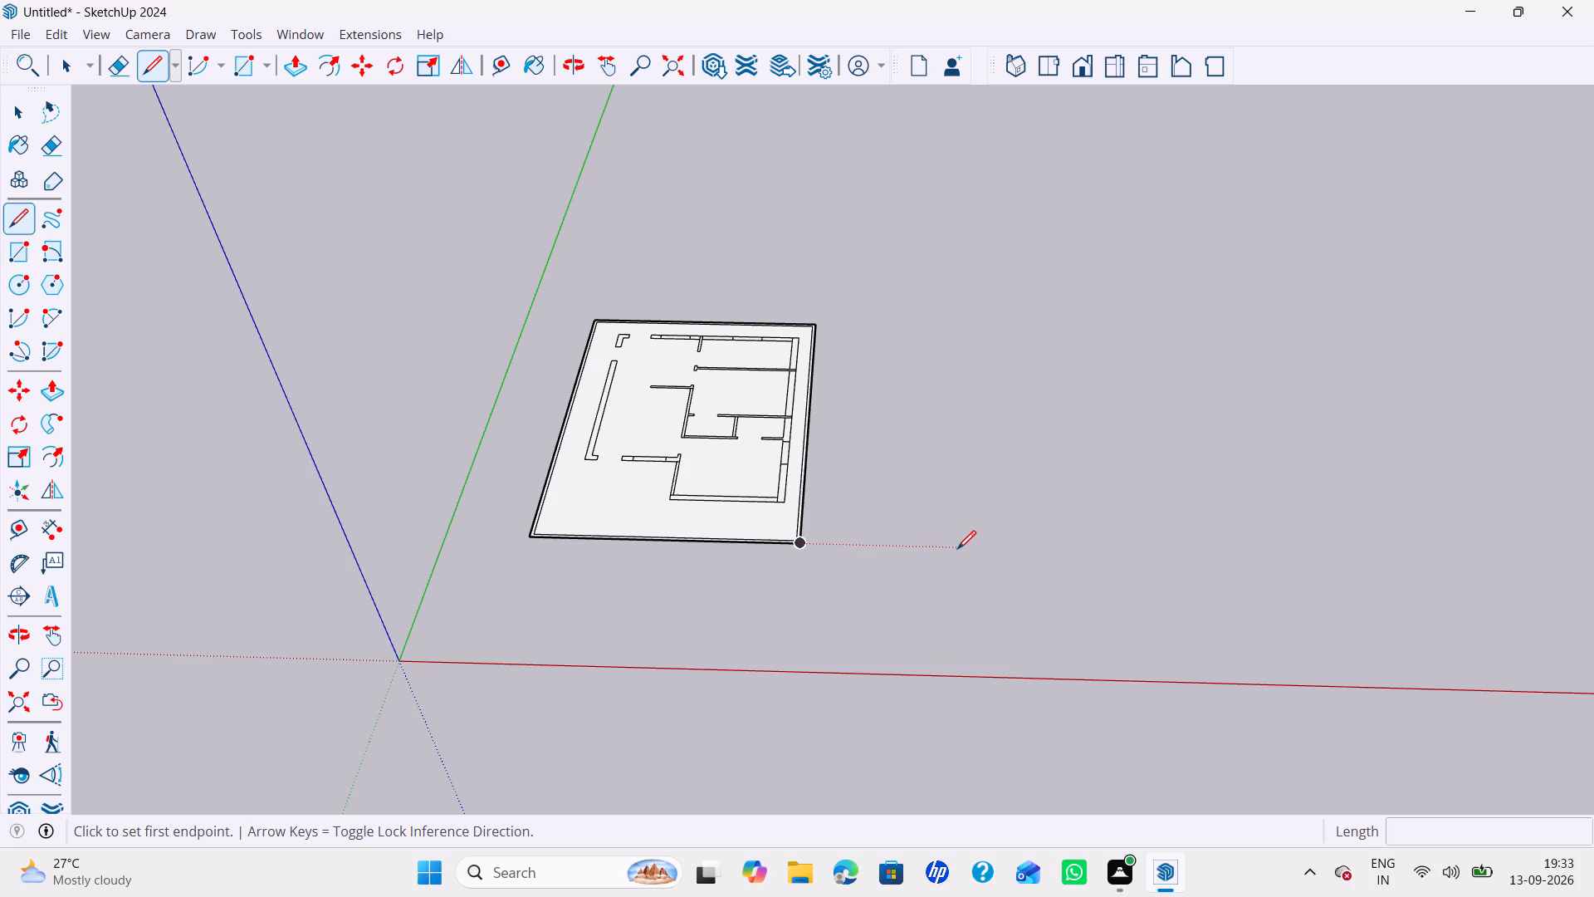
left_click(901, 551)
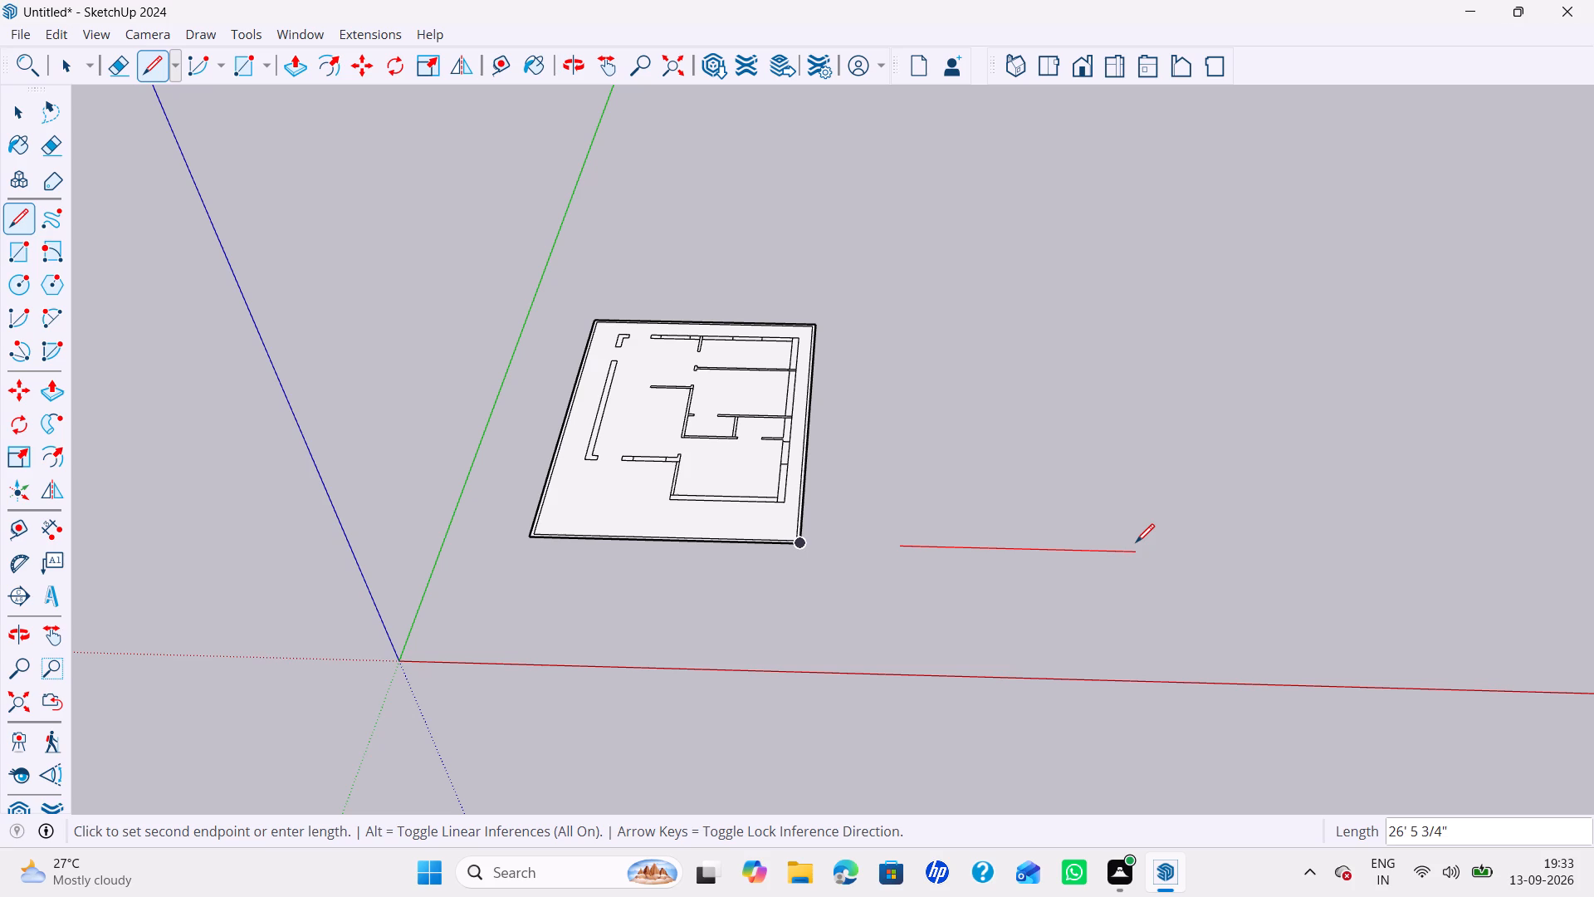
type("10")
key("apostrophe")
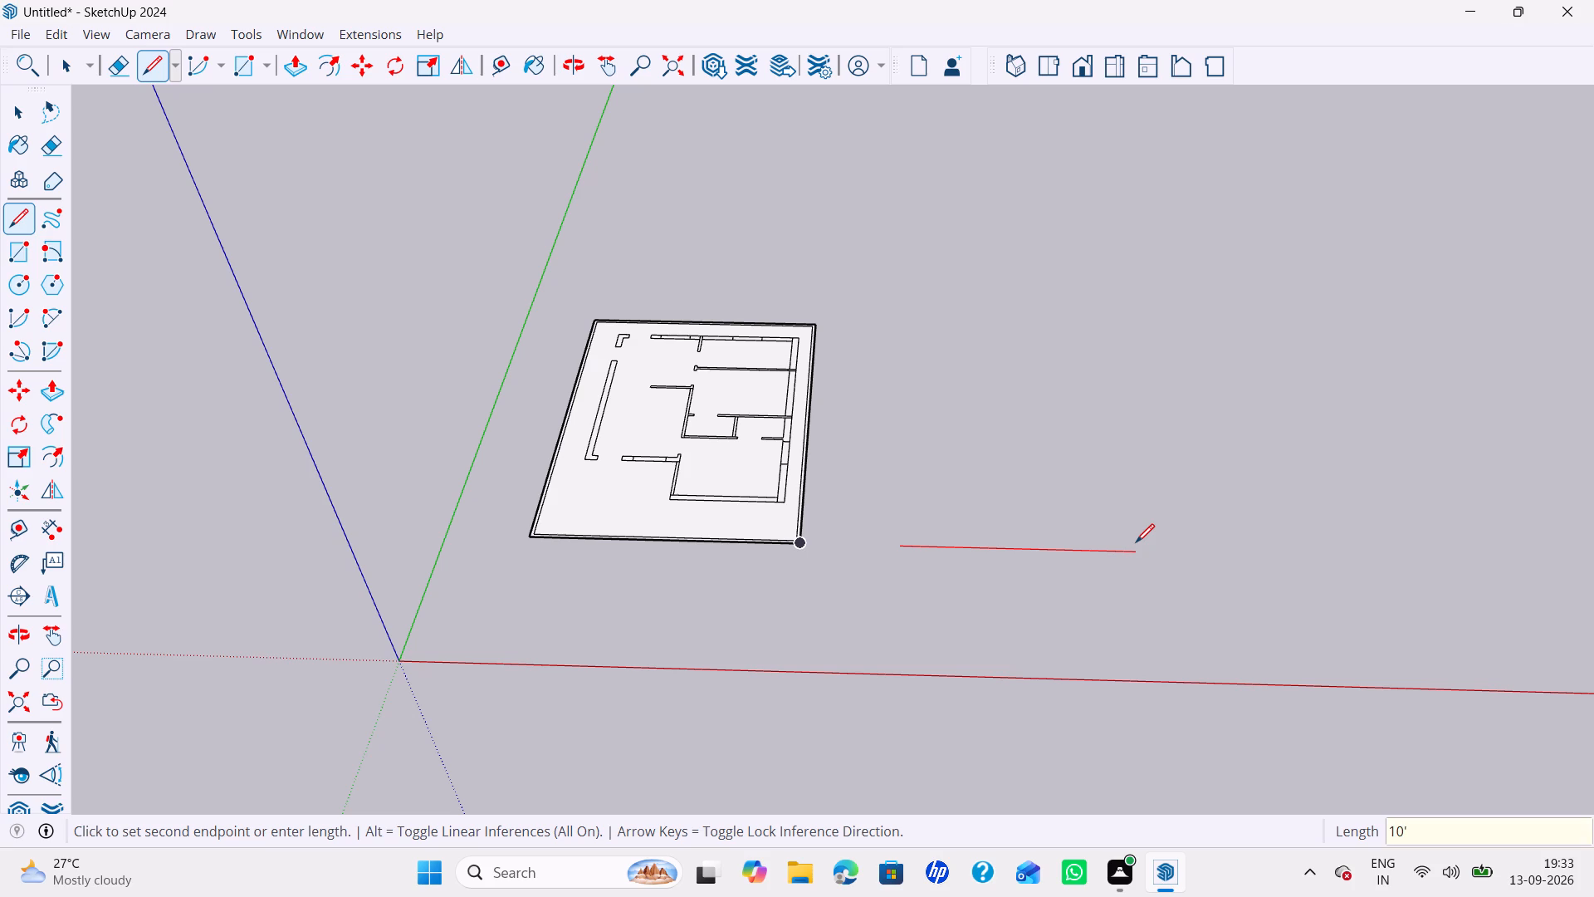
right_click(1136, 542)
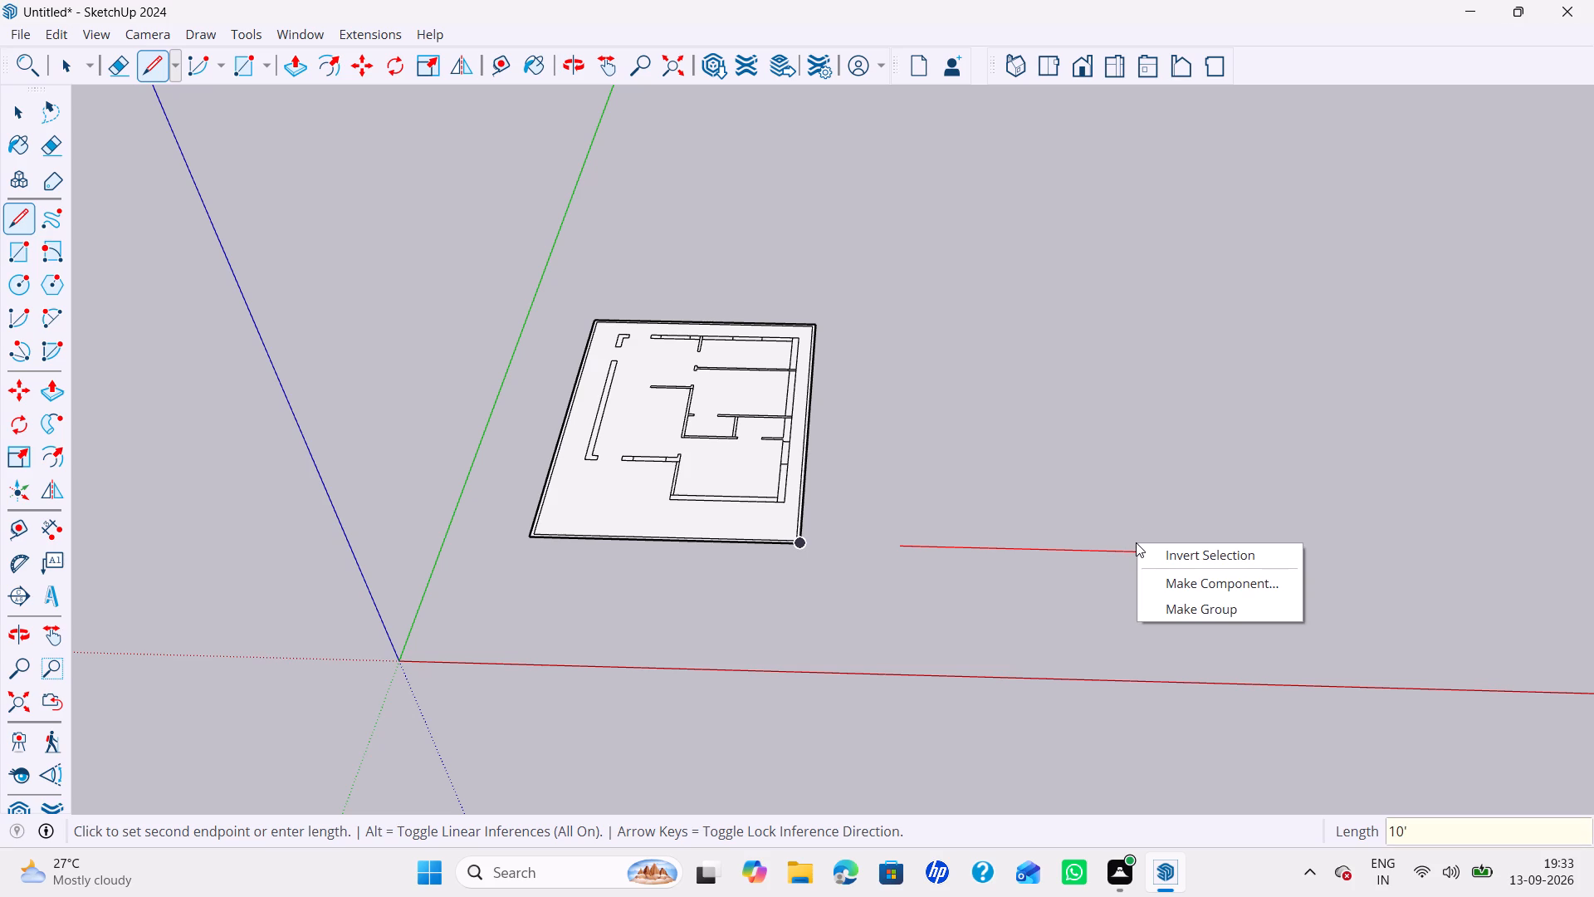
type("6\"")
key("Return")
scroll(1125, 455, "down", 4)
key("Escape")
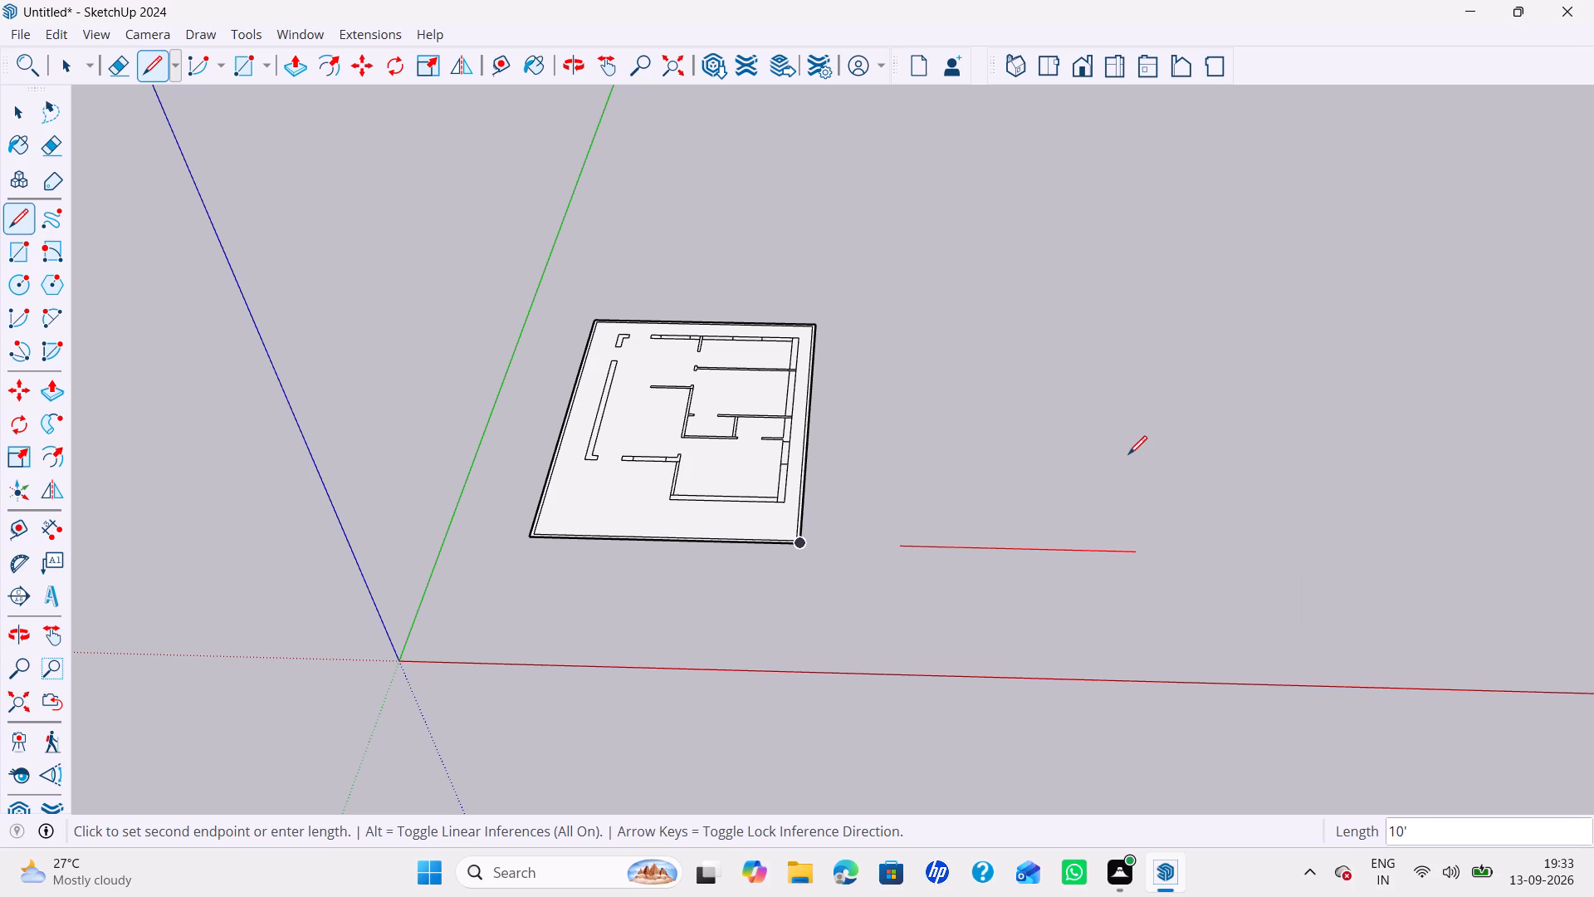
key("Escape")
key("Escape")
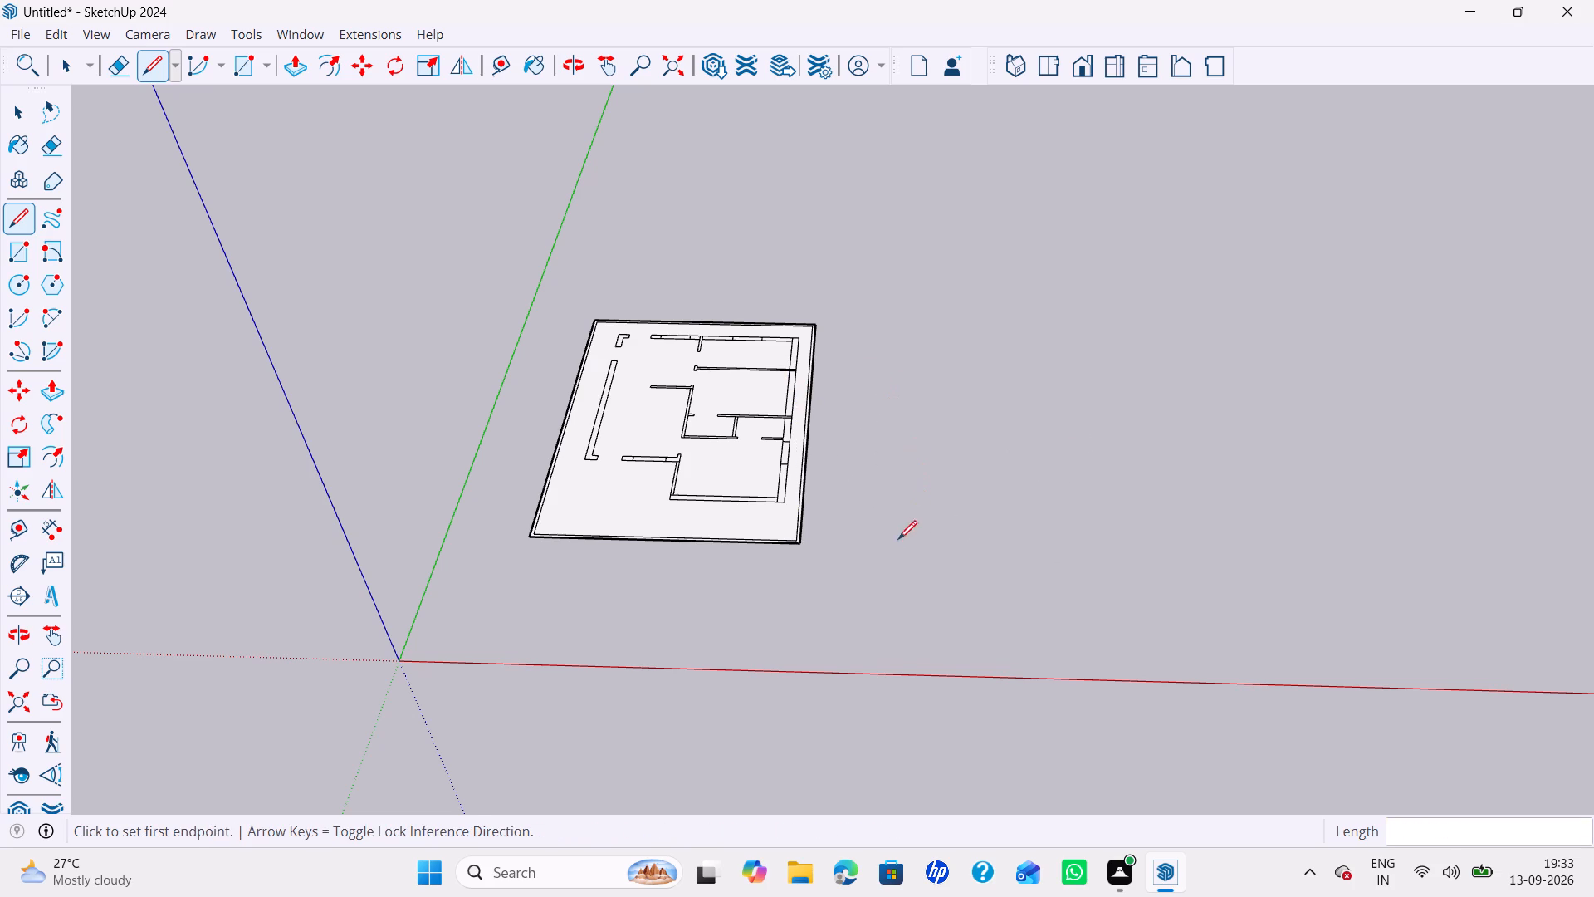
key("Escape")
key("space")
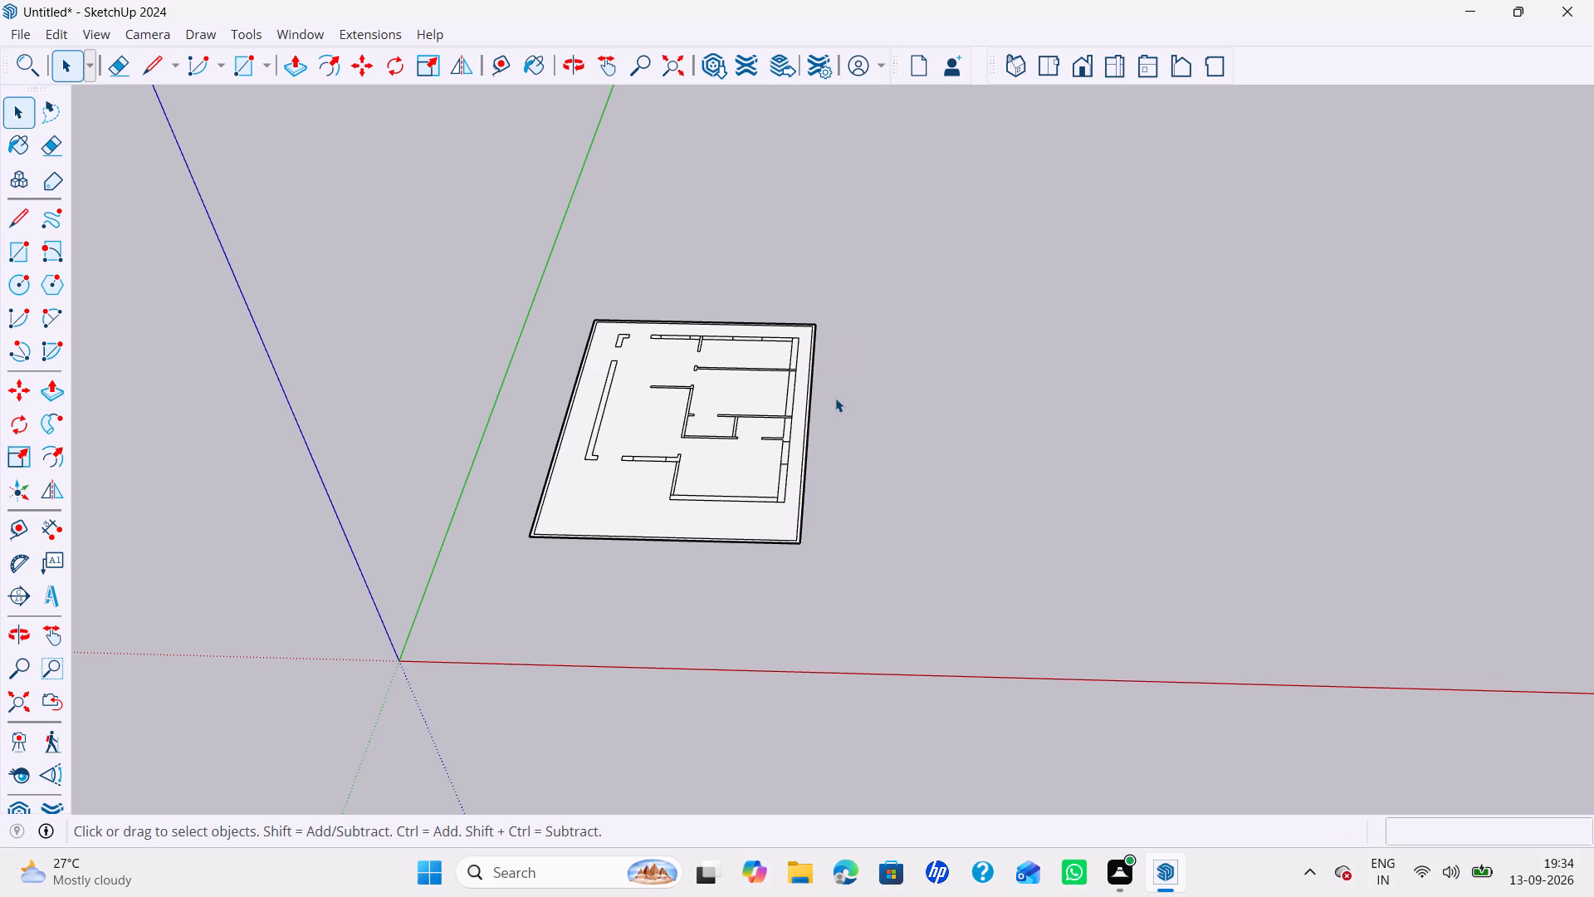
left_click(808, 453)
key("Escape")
Select the whole floor plan with its plot boundary and copy it about 37' 5" along the red axis beside the original.
scroll(804, 458, "down", 5)
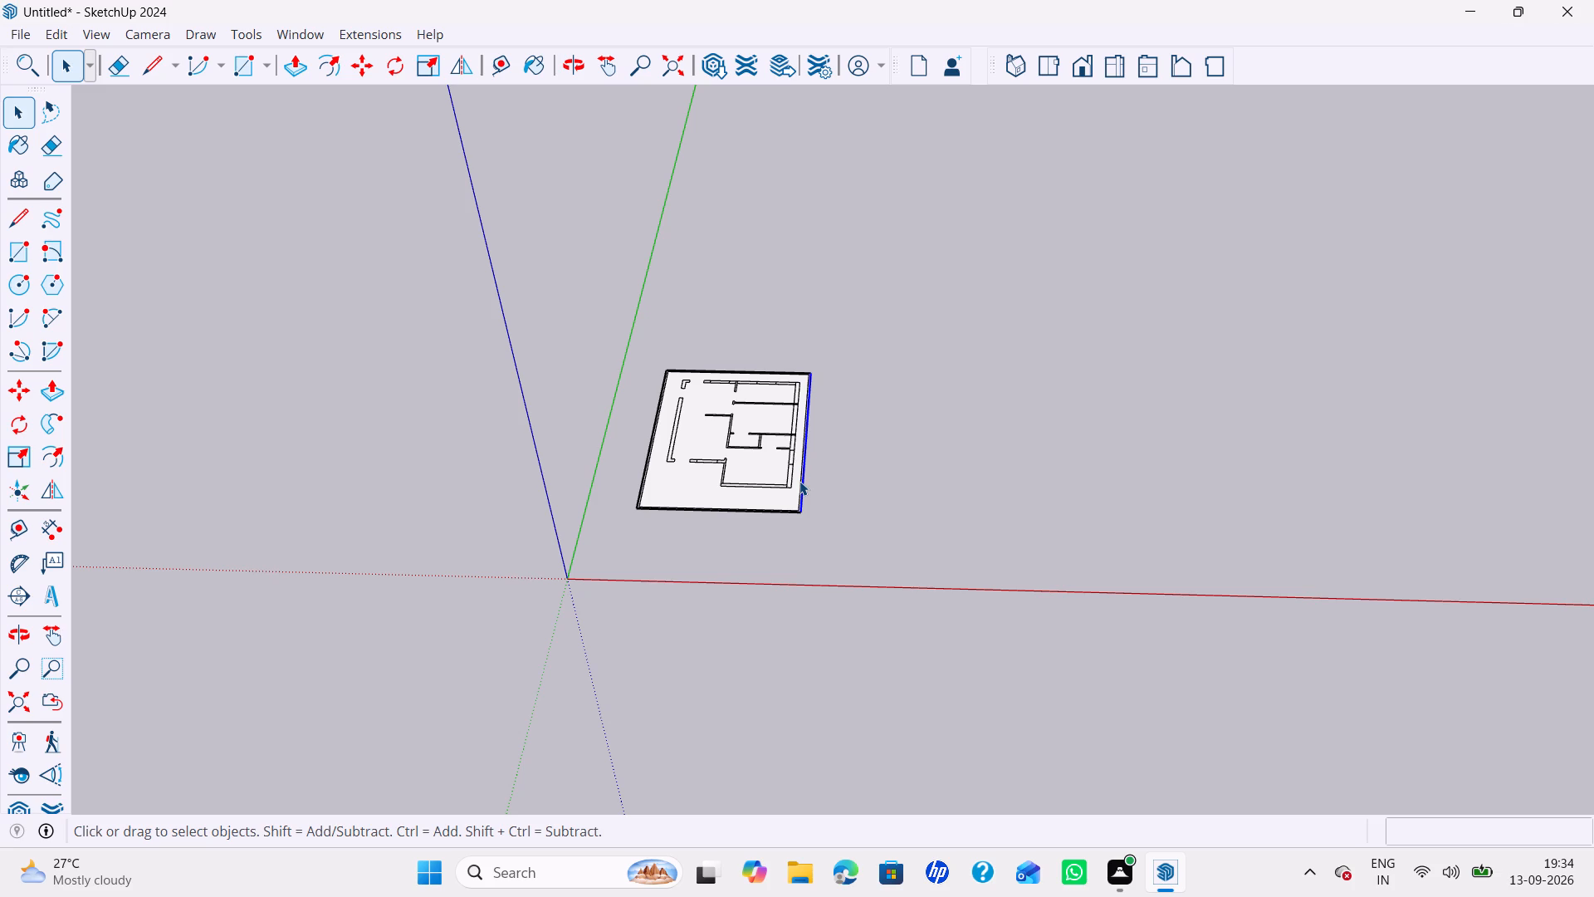
scroll(799, 481, "down", 4)
left_click_drag(829, 381, 670, 517)
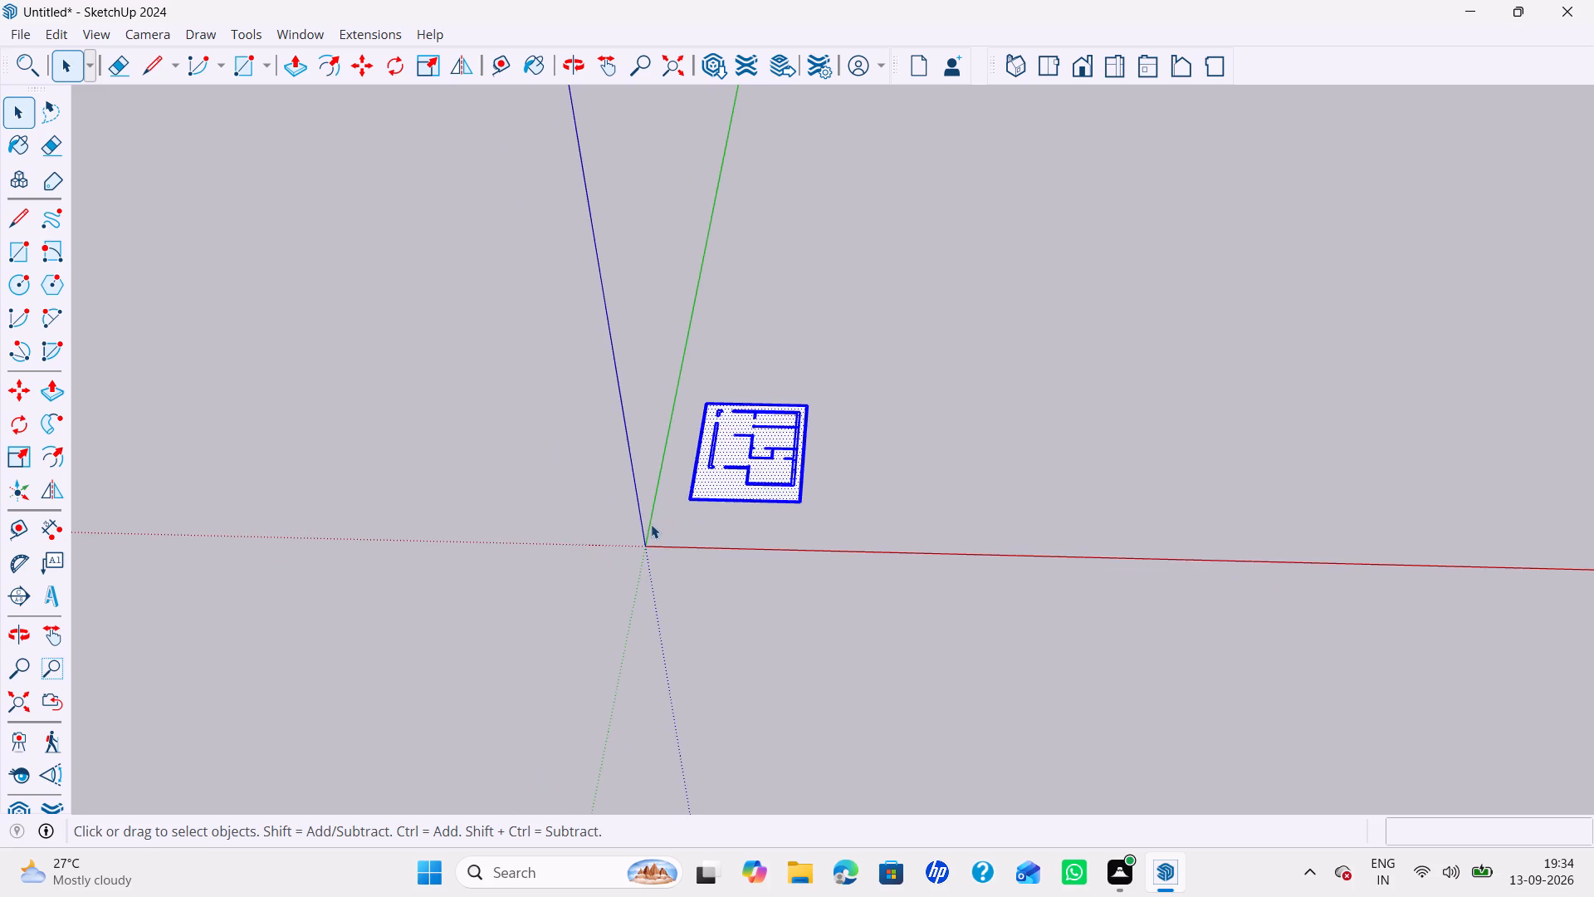
left_click_drag(829, 392, 664, 551)
key("m")
scroll(819, 473, "up", 10)
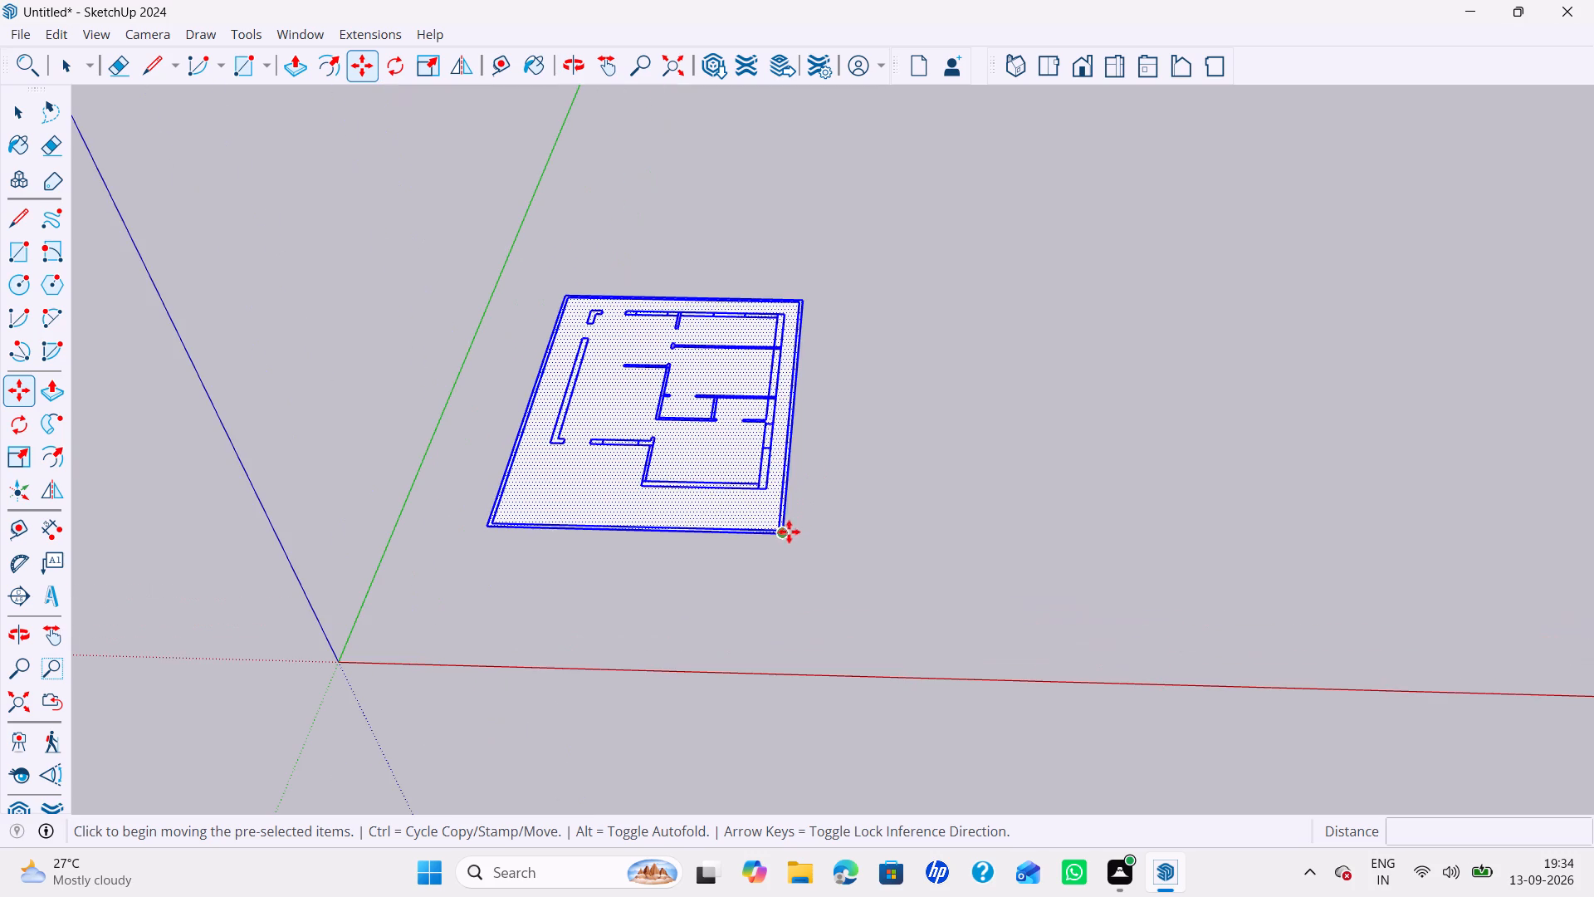
left_click(787, 532)
scroll(1138, 509, "down", 3)
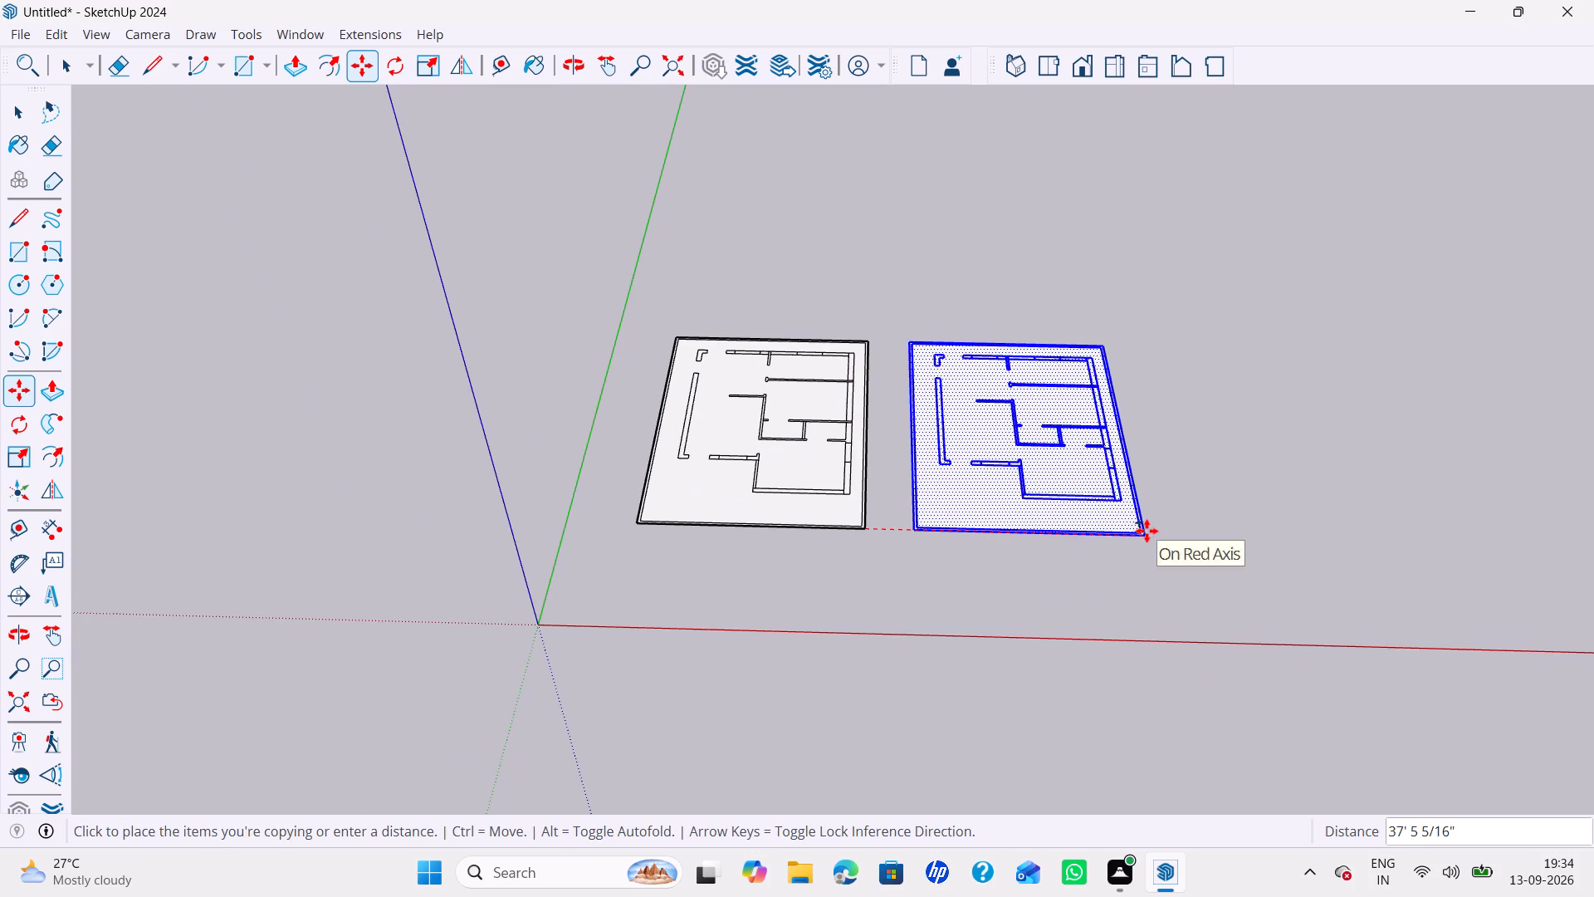
left_click(1149, 531)
In the copied plan, place a guide 19'6" from the near face of the short free-ended central partition, toward the near outer wall.
middle_click_drag(1127, 490, 1017, 756)
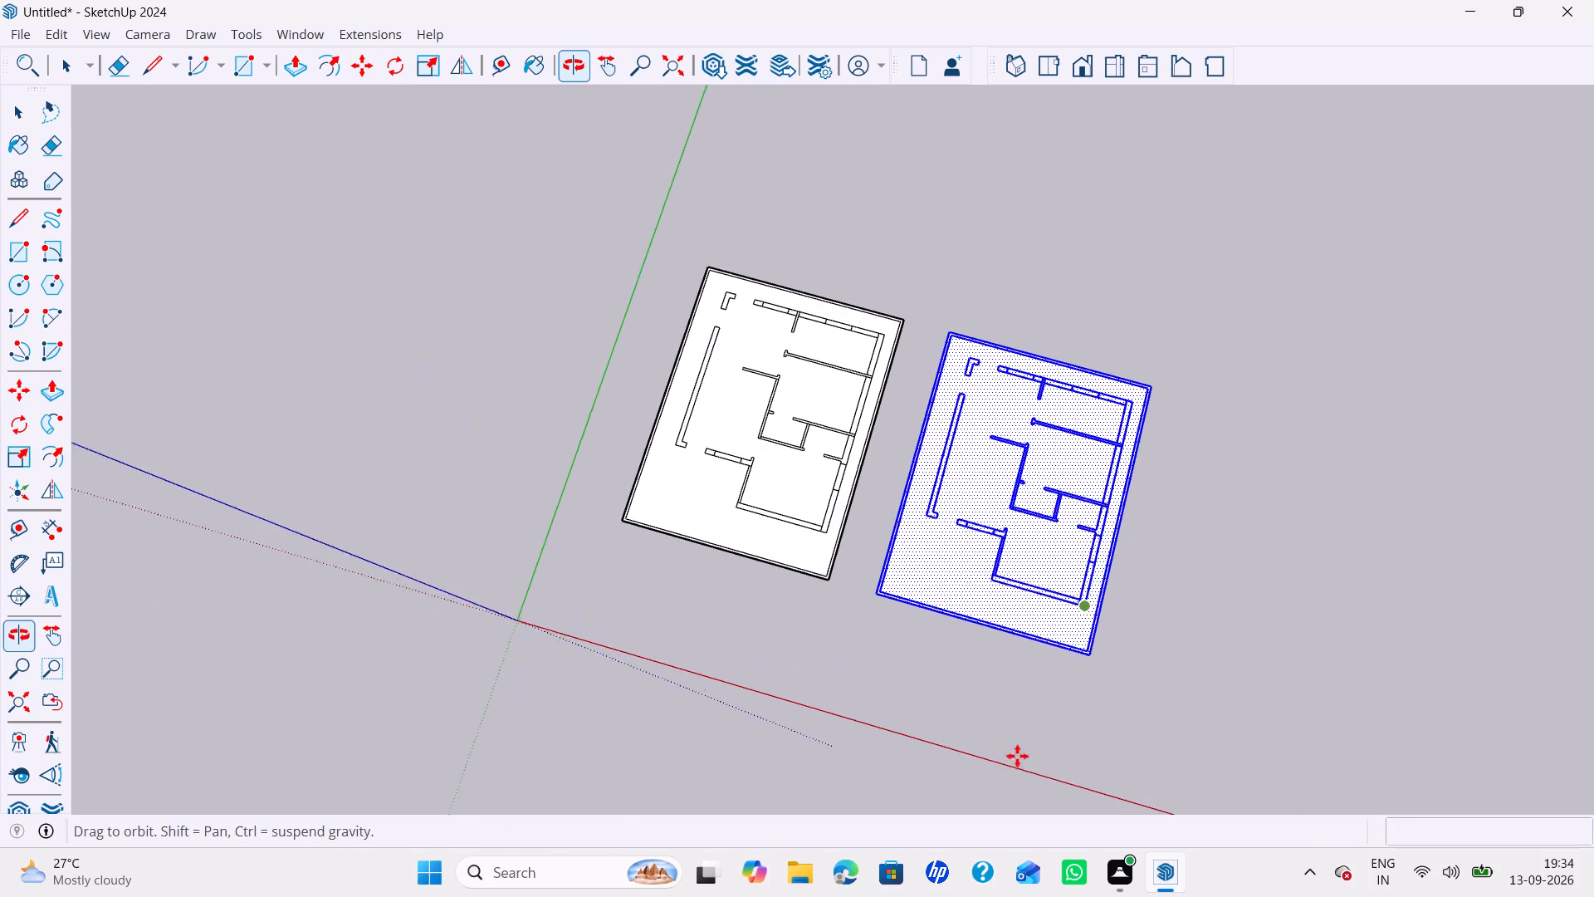
scroll(966, 563, "up", 3)
key("space")
scroll(962, 523, "up", 5)
key("space")
left_click(957, 395)
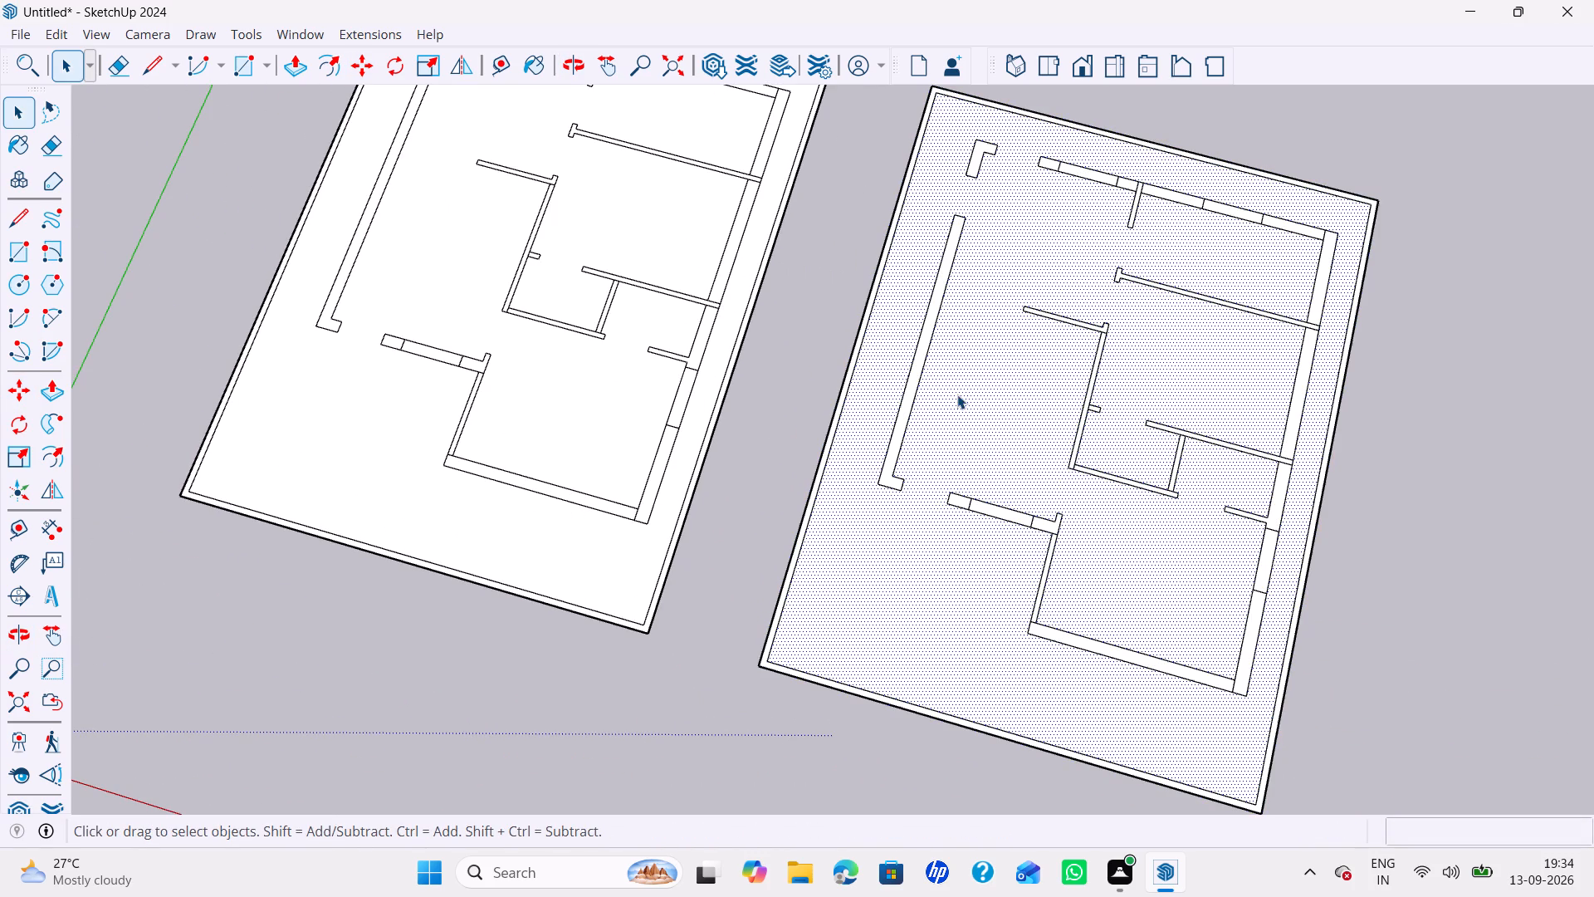
middle_click_drag(969, 391, 1002, 386)
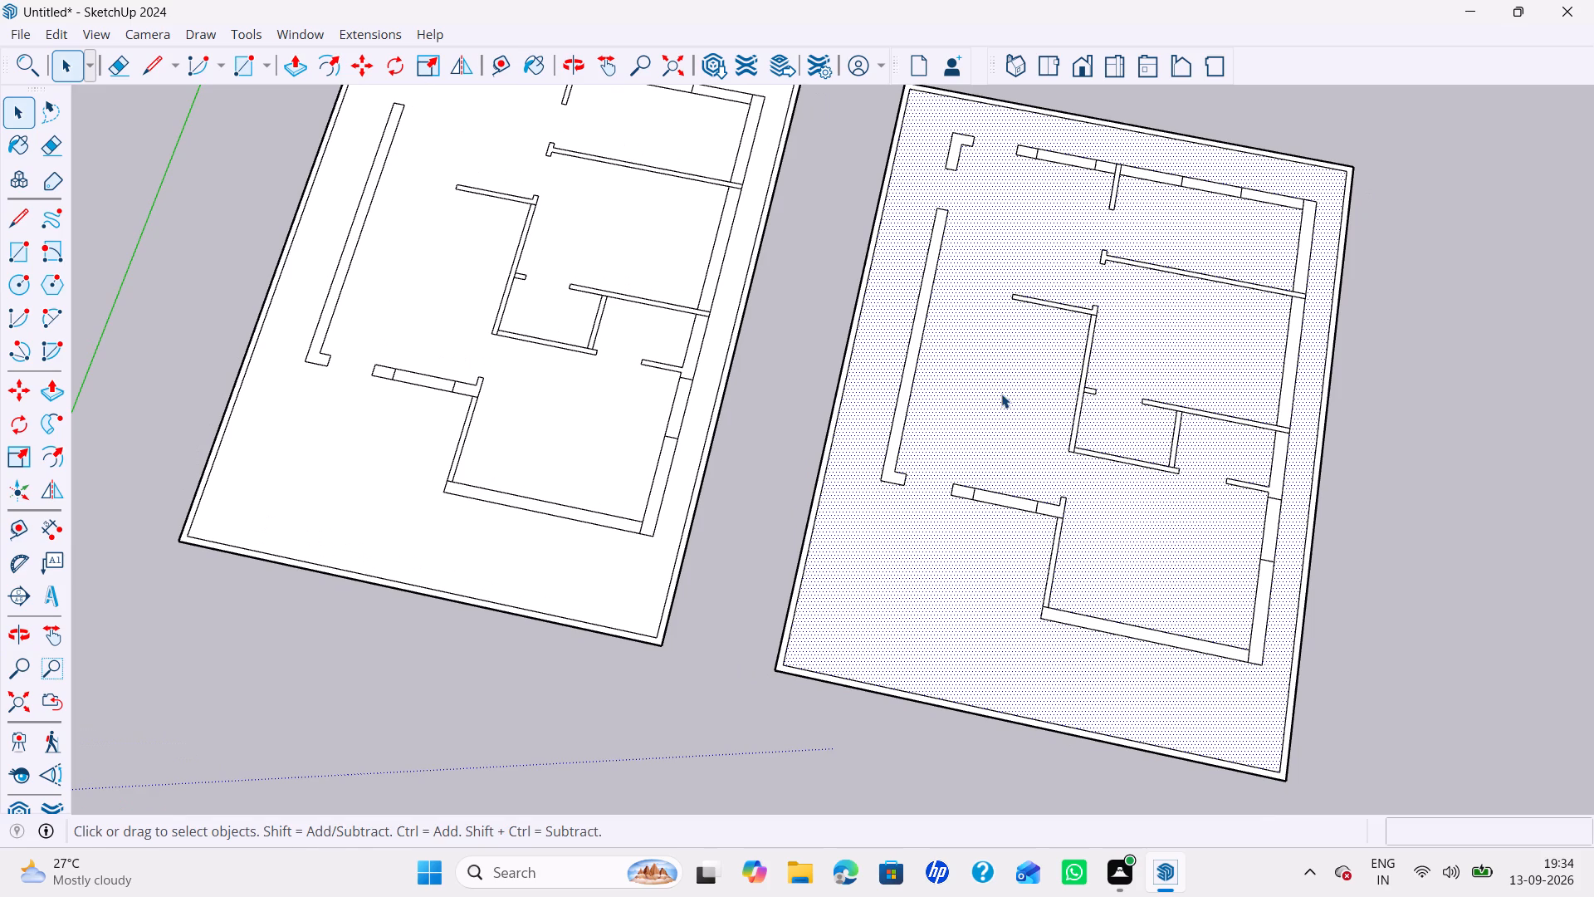
key("t")
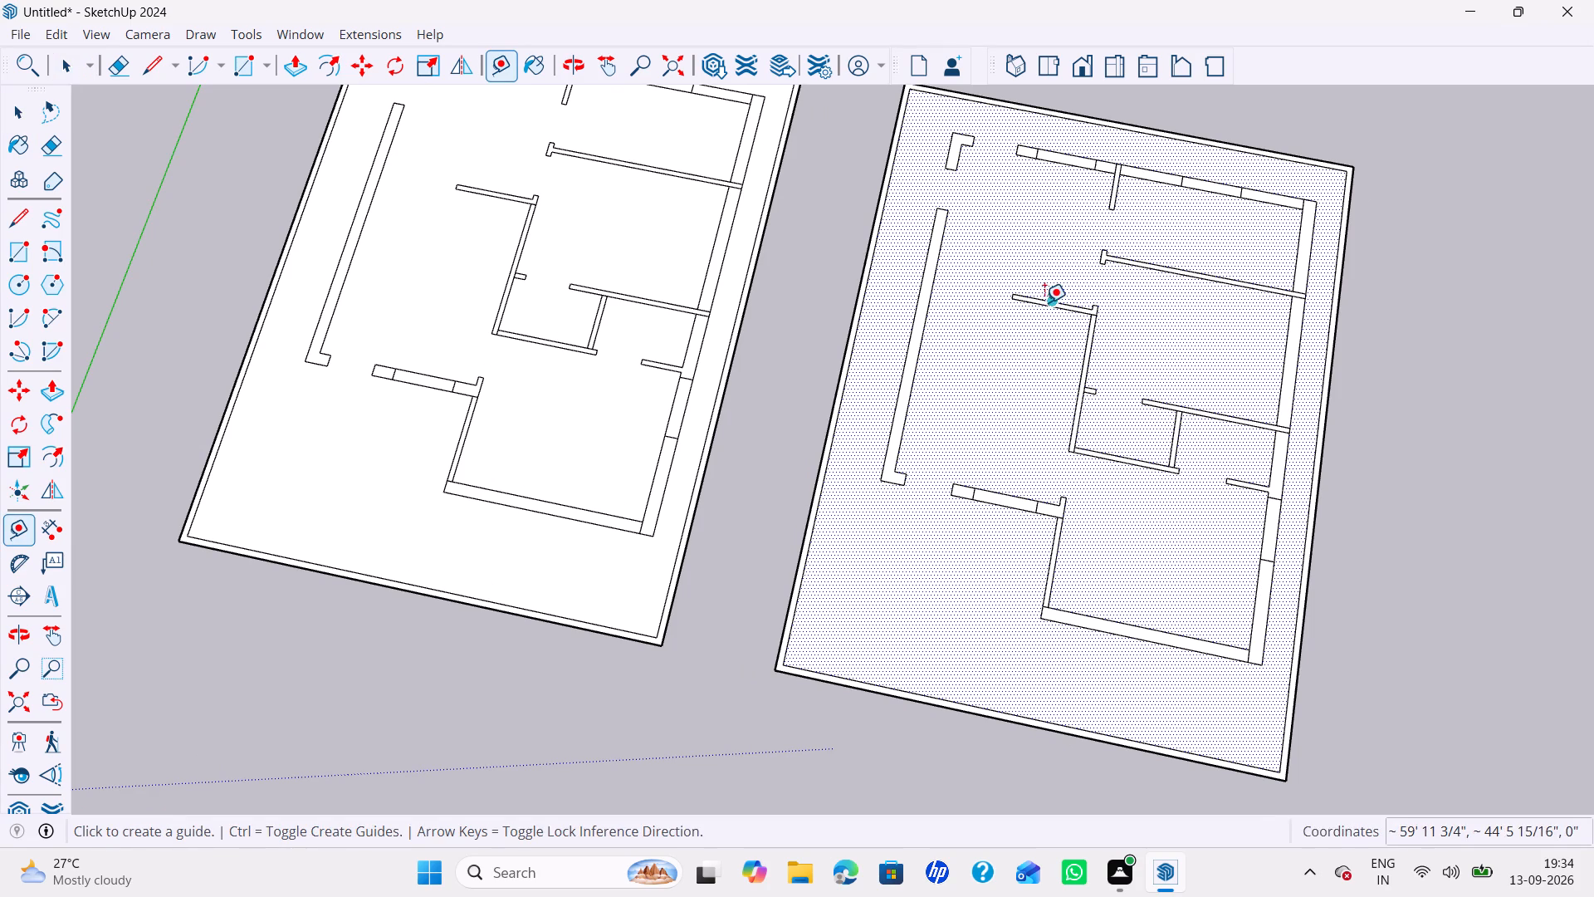
scroll(1041, 306, "up", 1)
left_click(1041, 306)
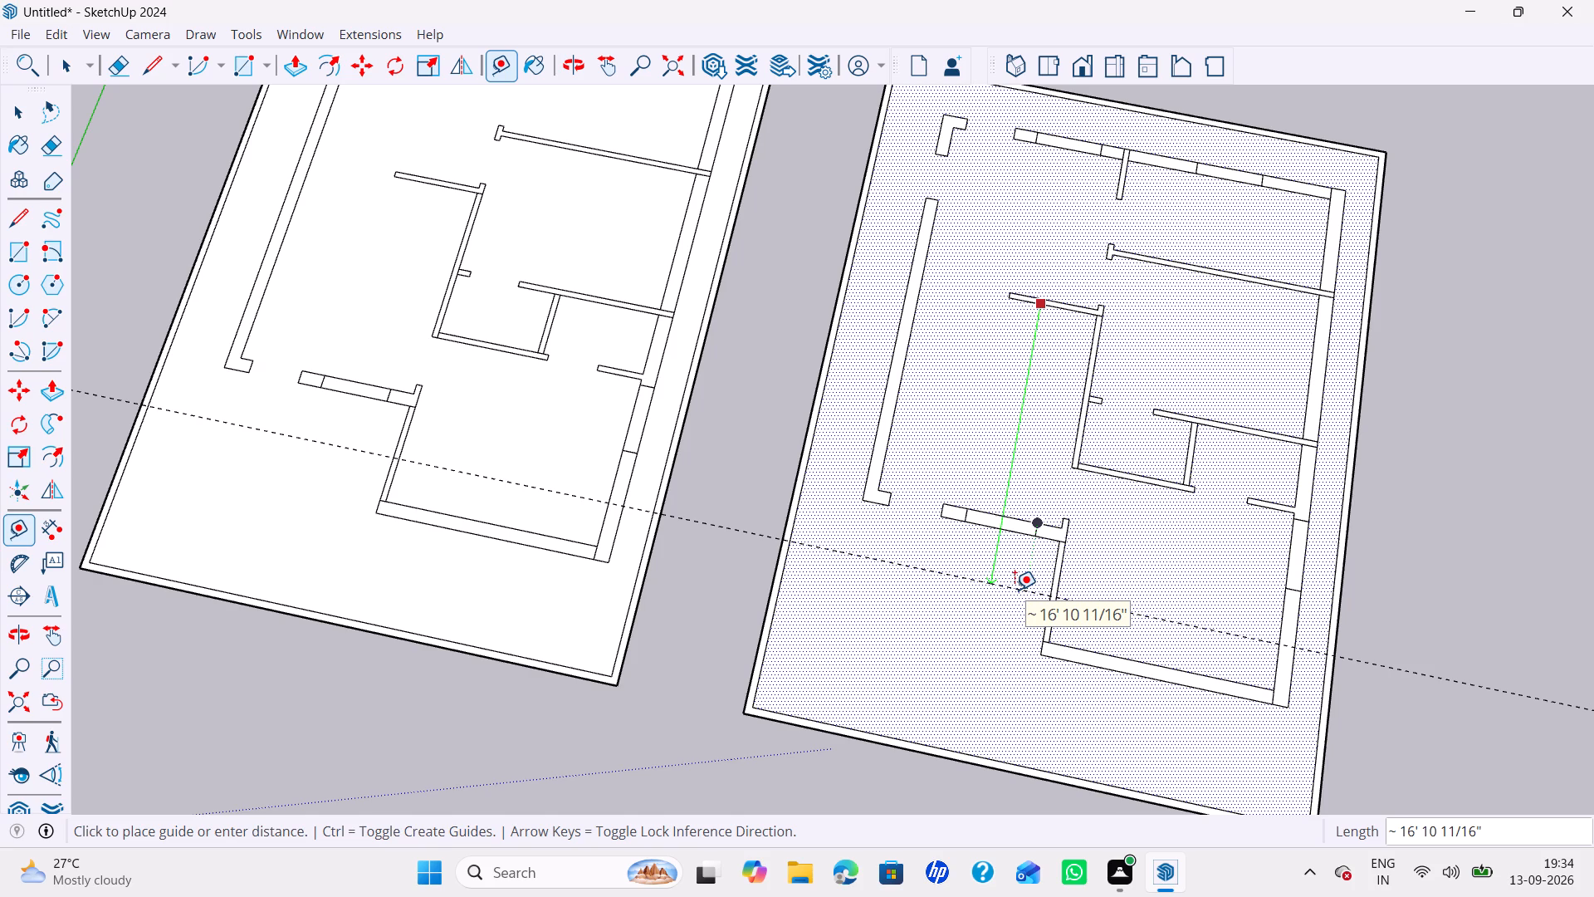
type("19;")
key("BackSpace")
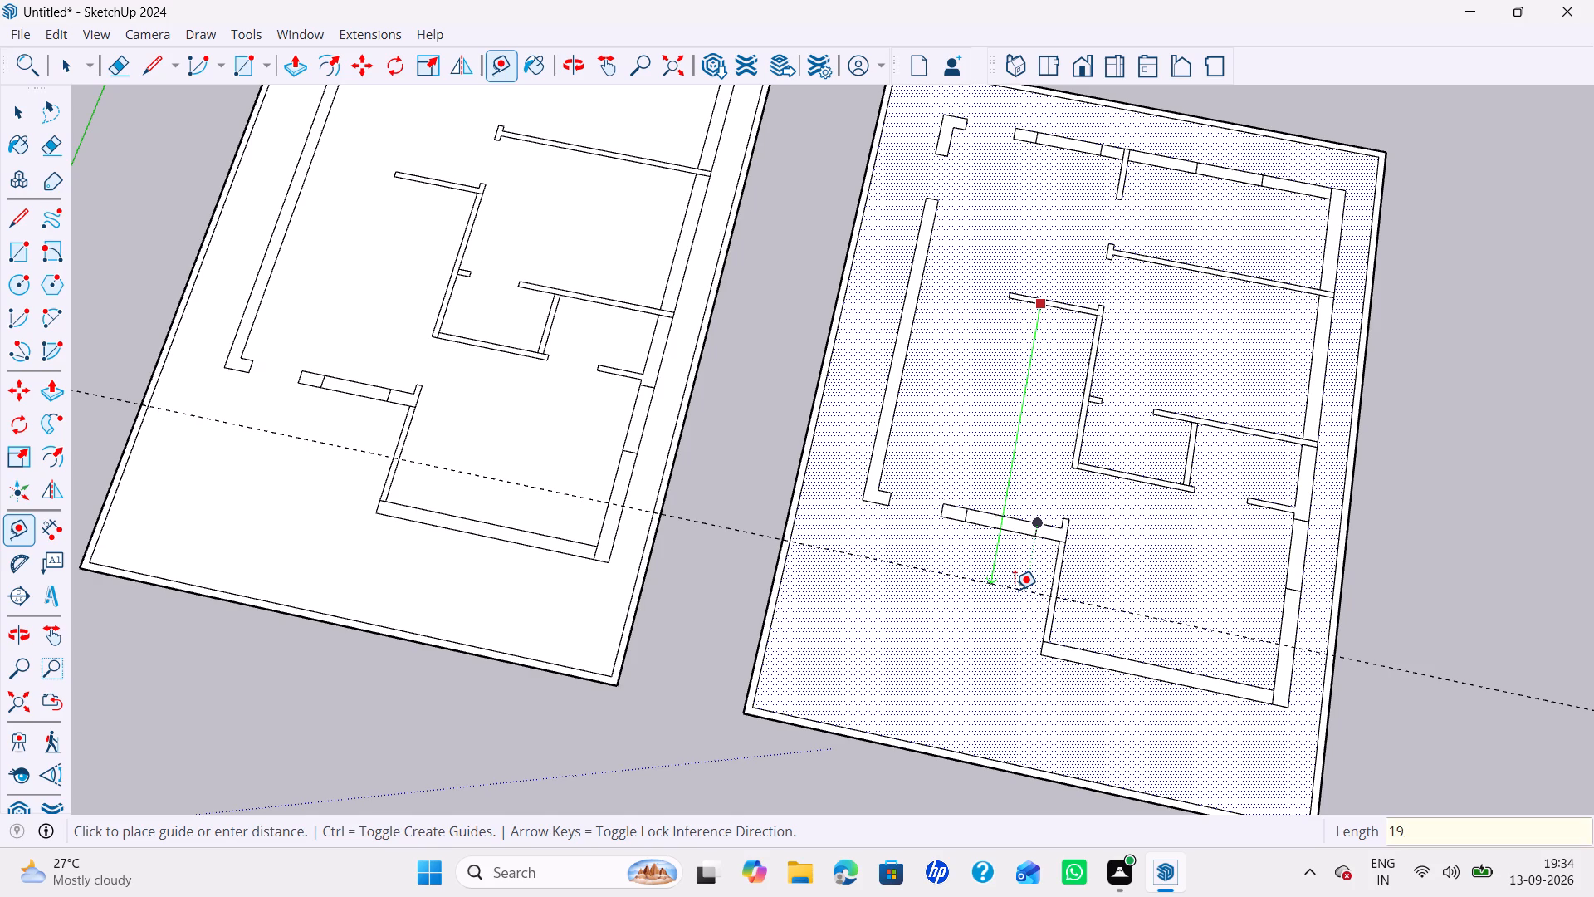
key("apostrophe")
type("6\"")
key("Return")
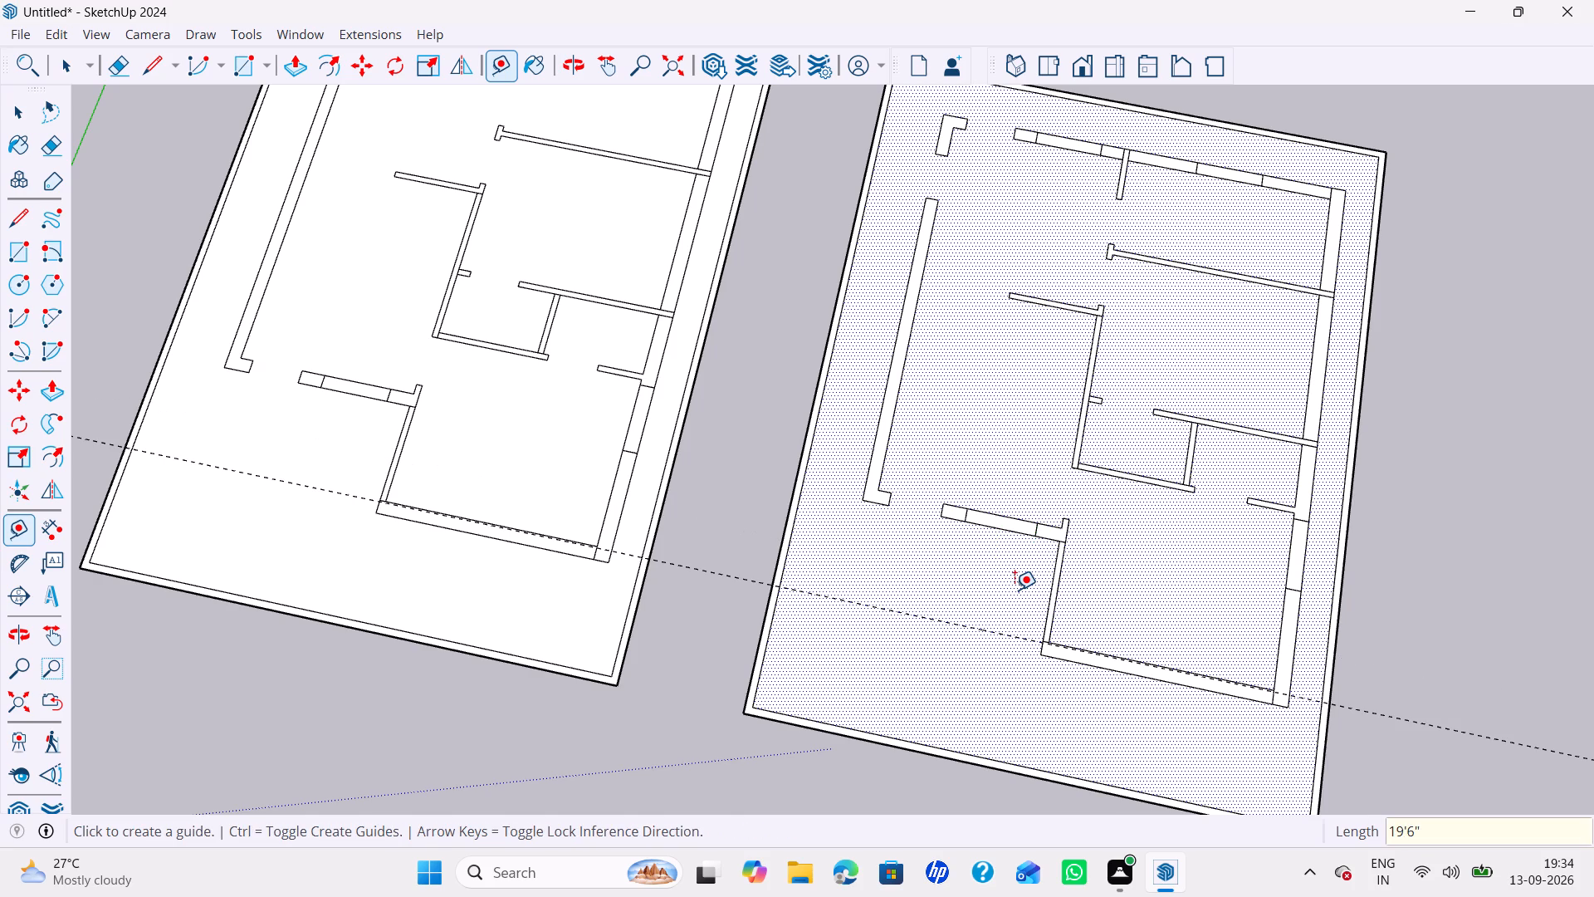
key("space")
Draw a 9" line closing the end of the copied plan's stepped-back near wall where it meets the partition.
scroll(1047, 630, "up", 3)
middle_click_drag(1013, 618, 1058, 620)
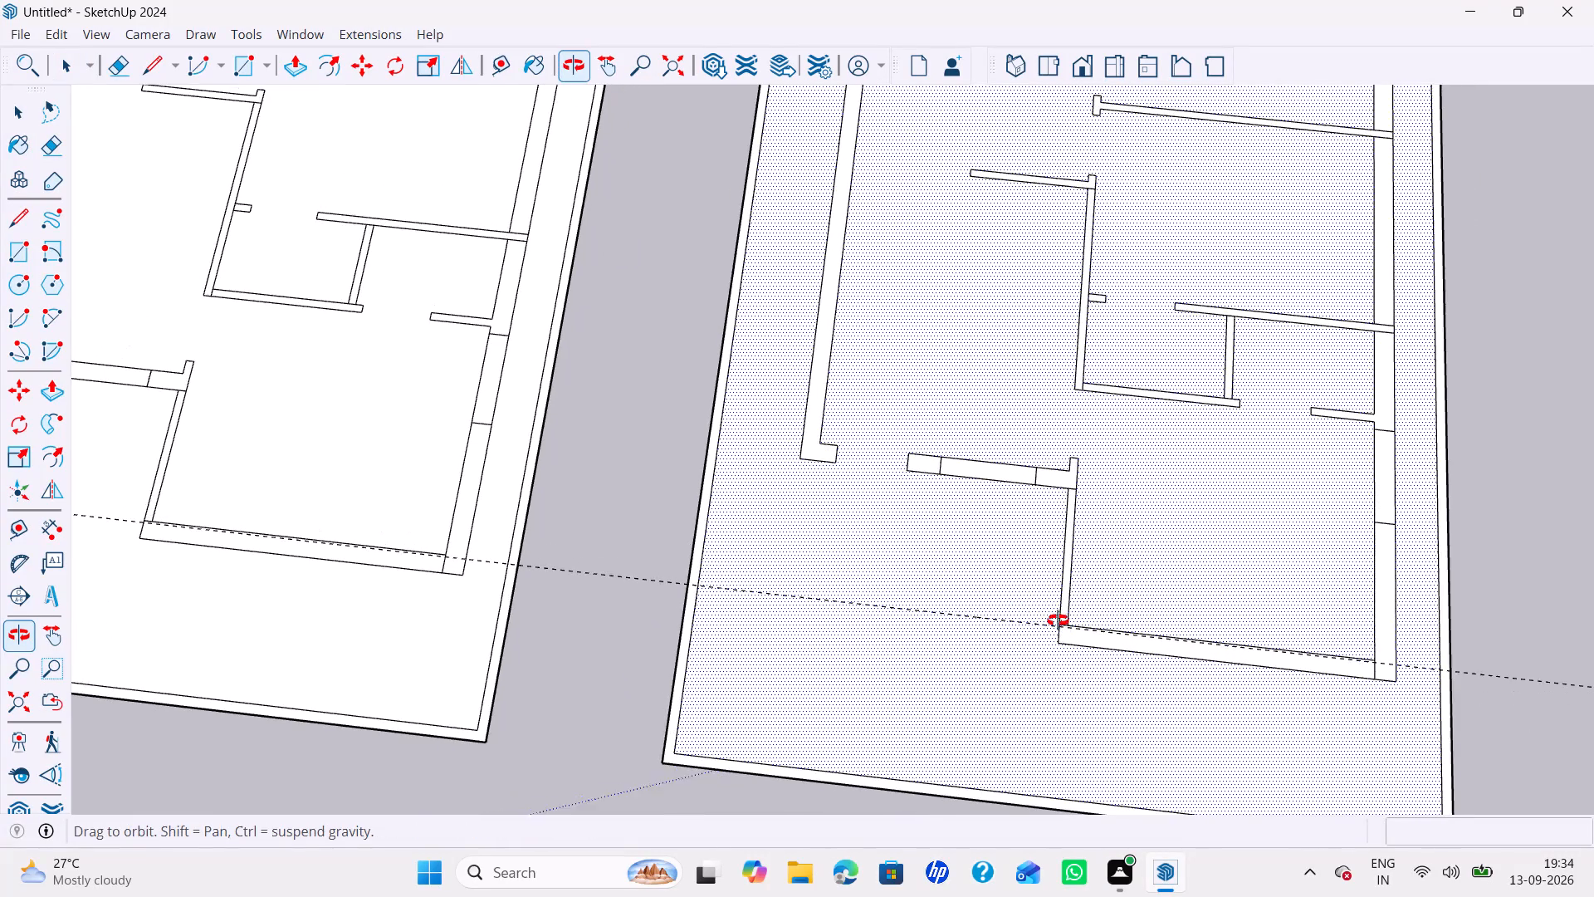
middle_click_drag(1058, 620, 1059, 620)
middle_click_drag(1027, 614, 1045, 611)
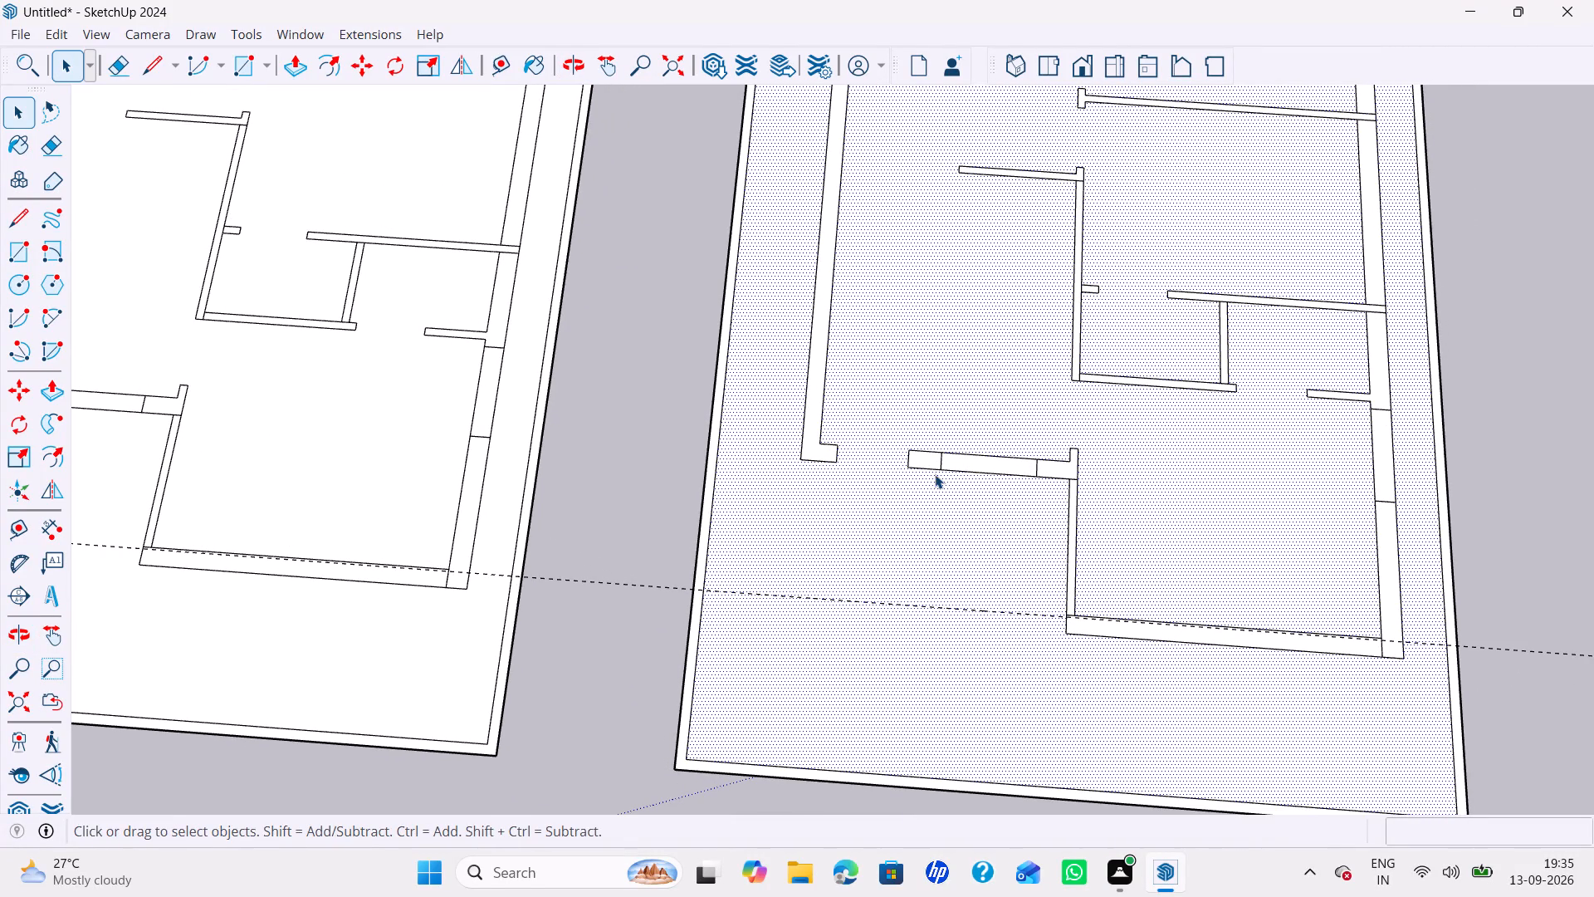
left_click(931, 473)
left_click(928, 469)
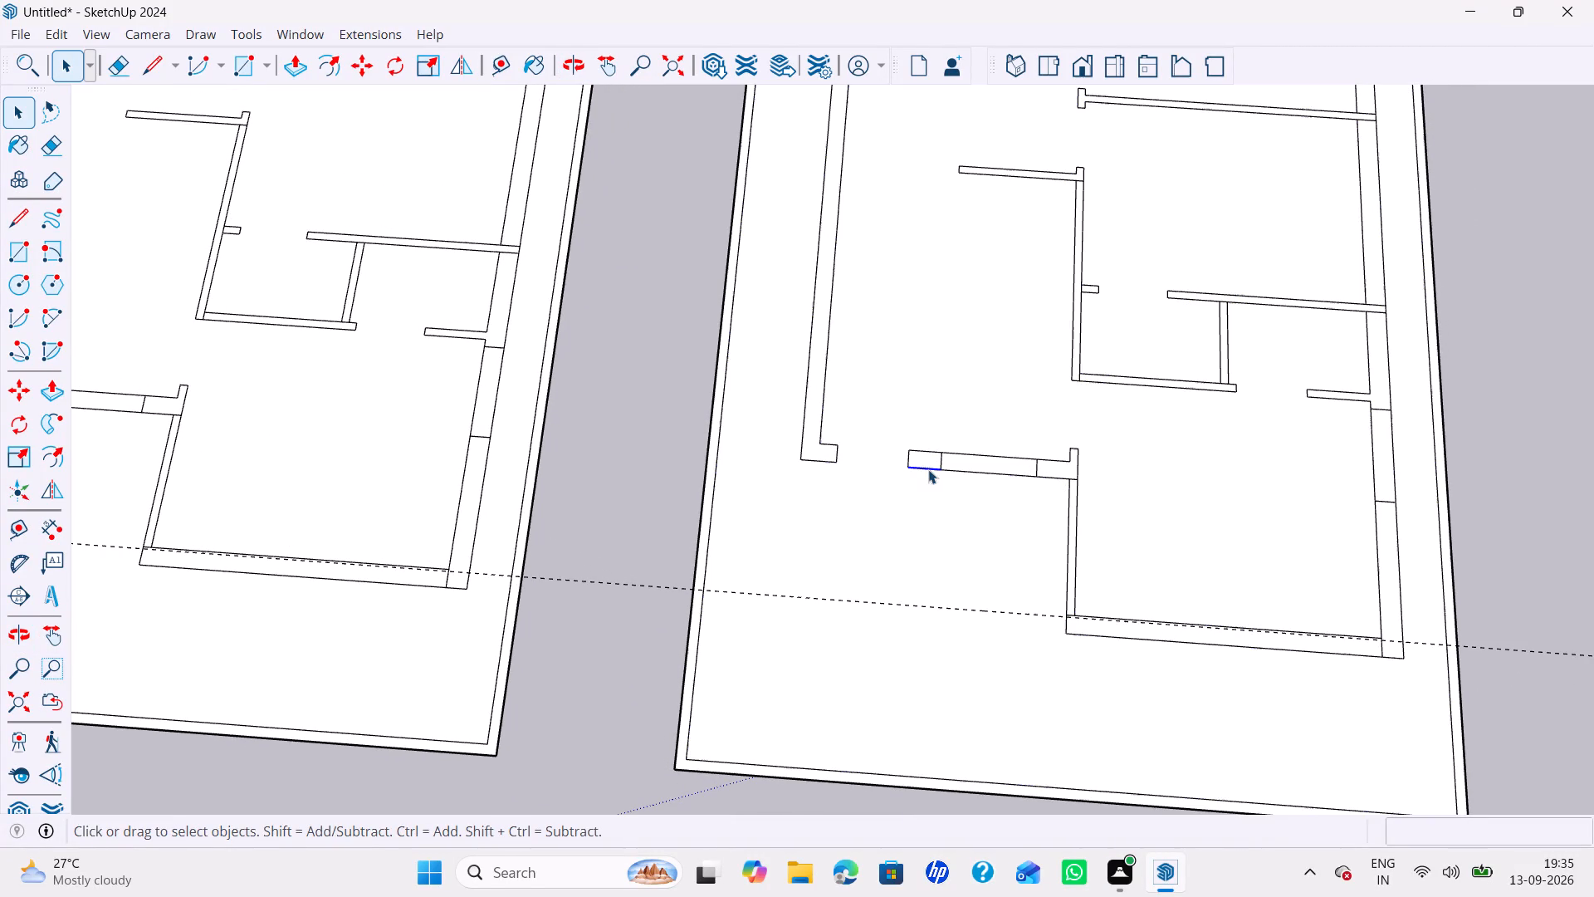
left_click(961, 474, "ctrl")
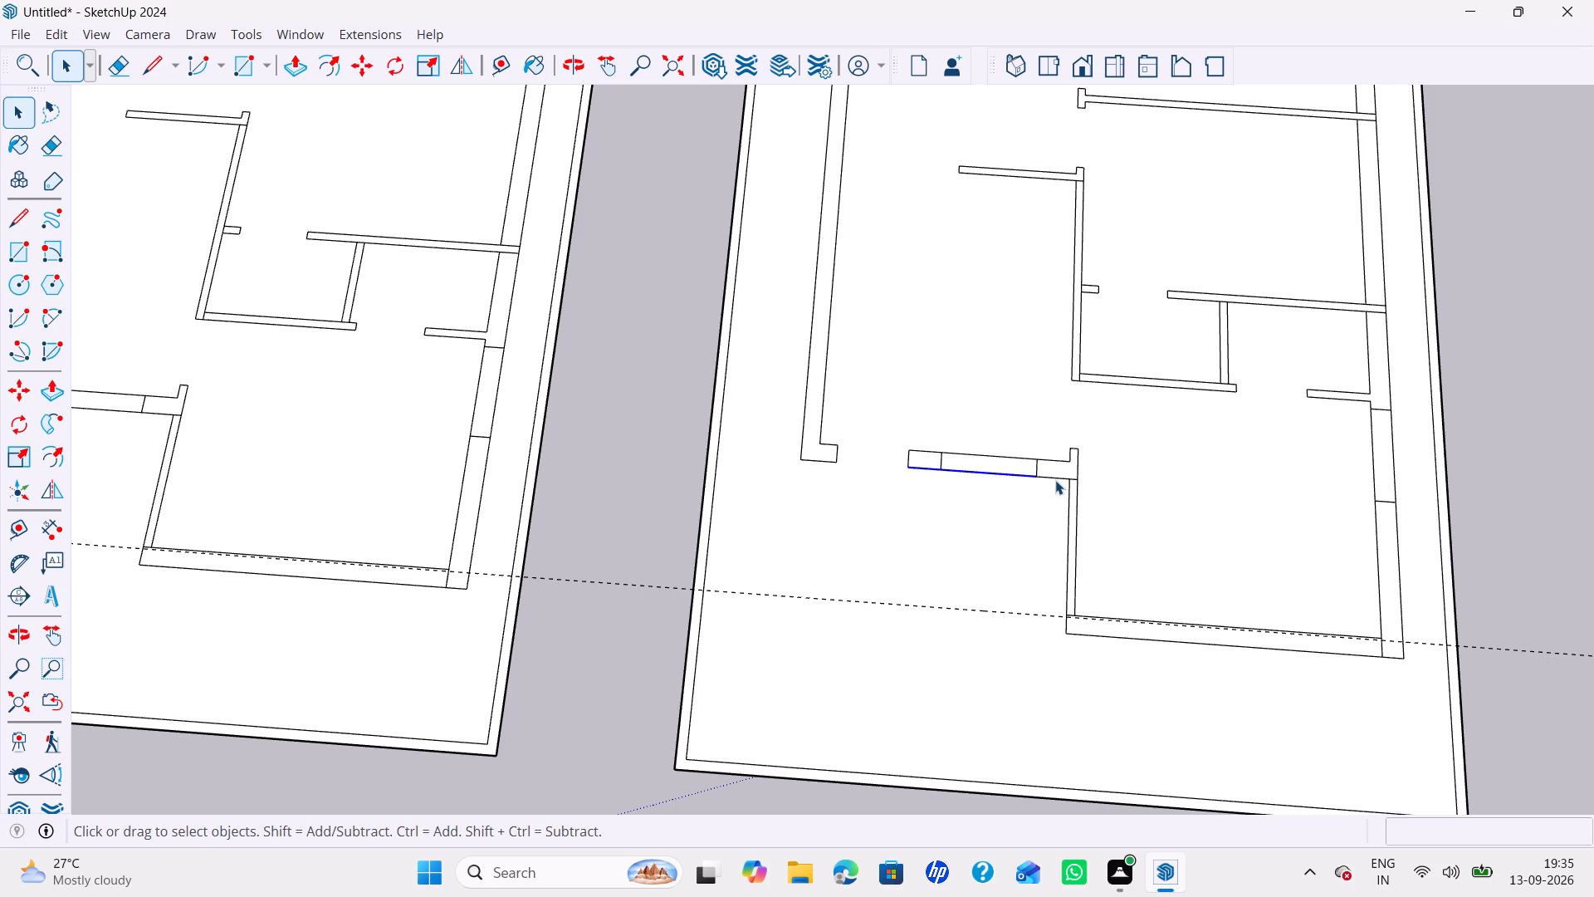
key("l")
left_click(1073, 481)
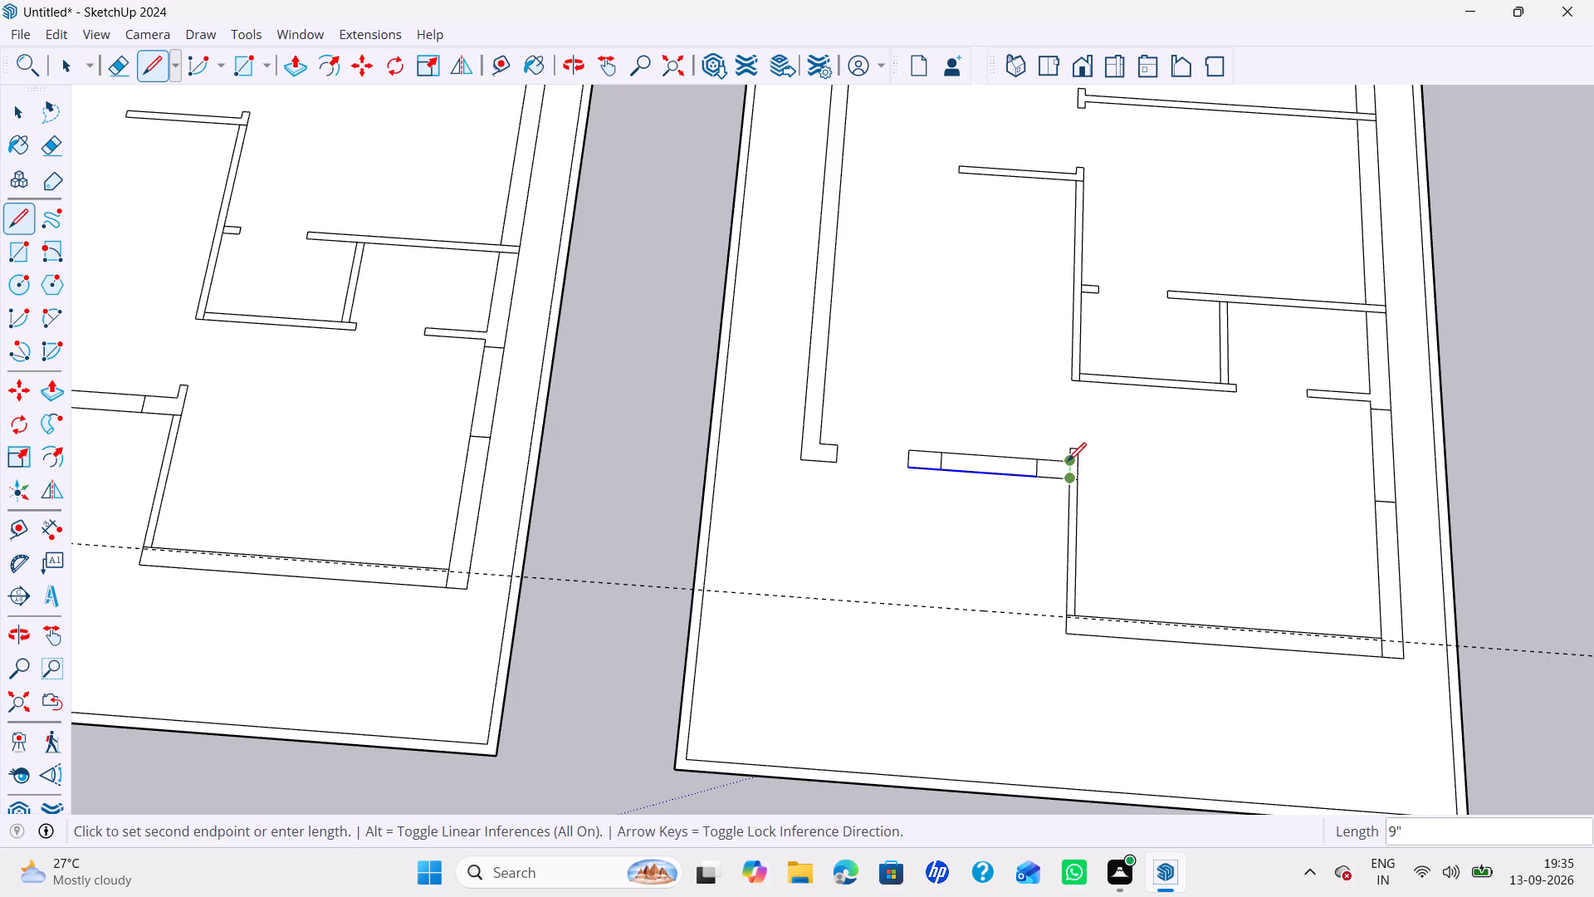
left_click(1068, 461)
key("space")
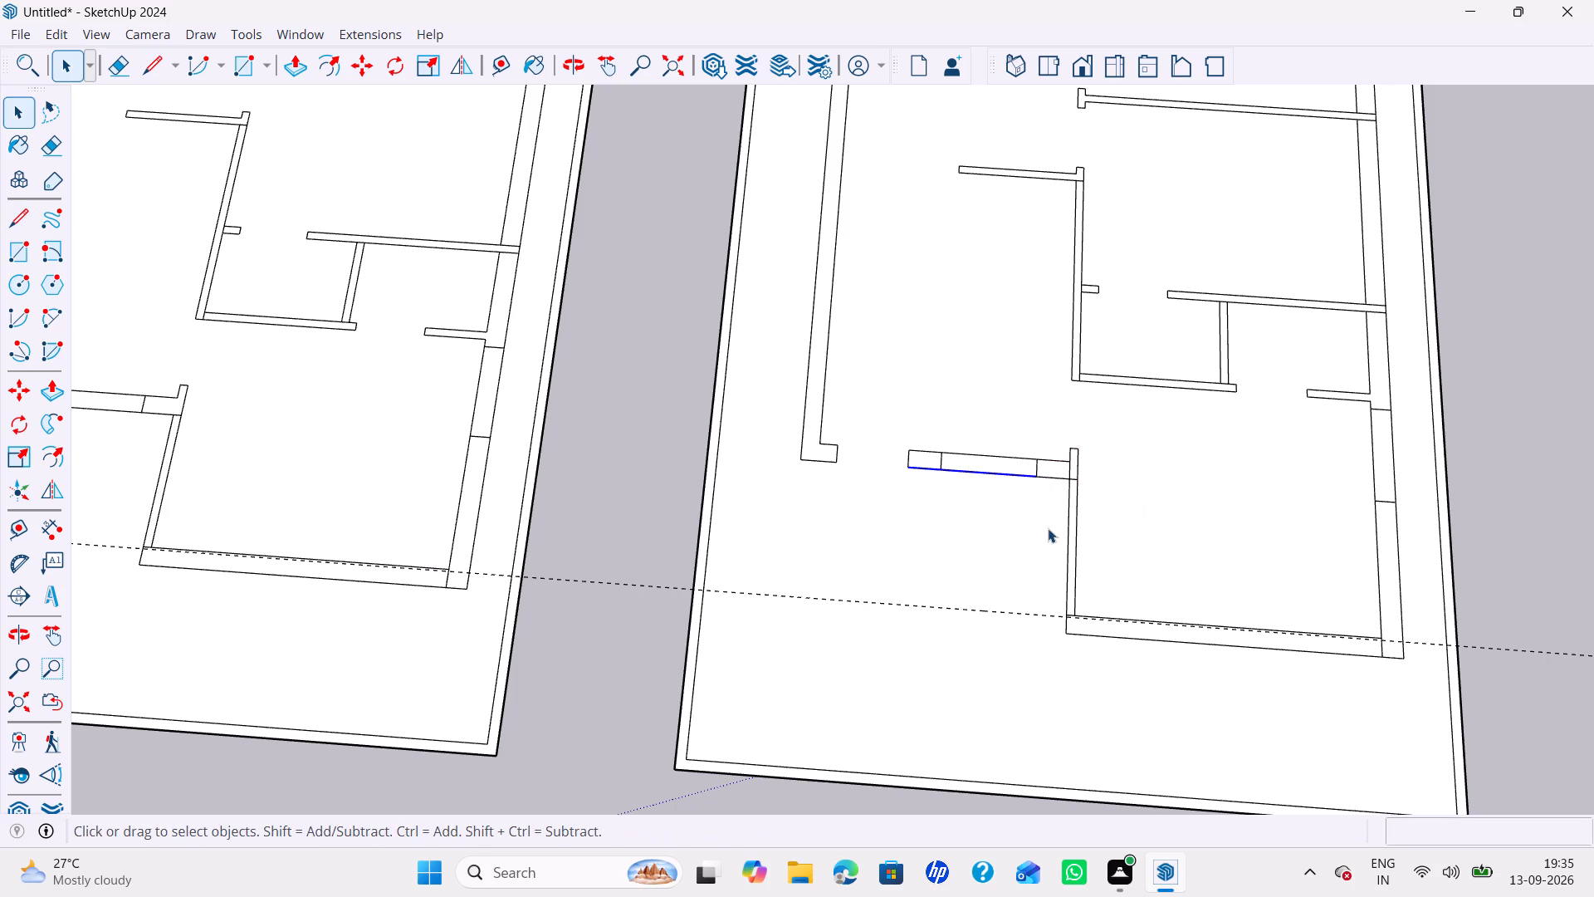
Erase the short leftover edge crossing the partition's thickness at that wall junction.
key("e")
scroll(1051, 505, "up", 3)
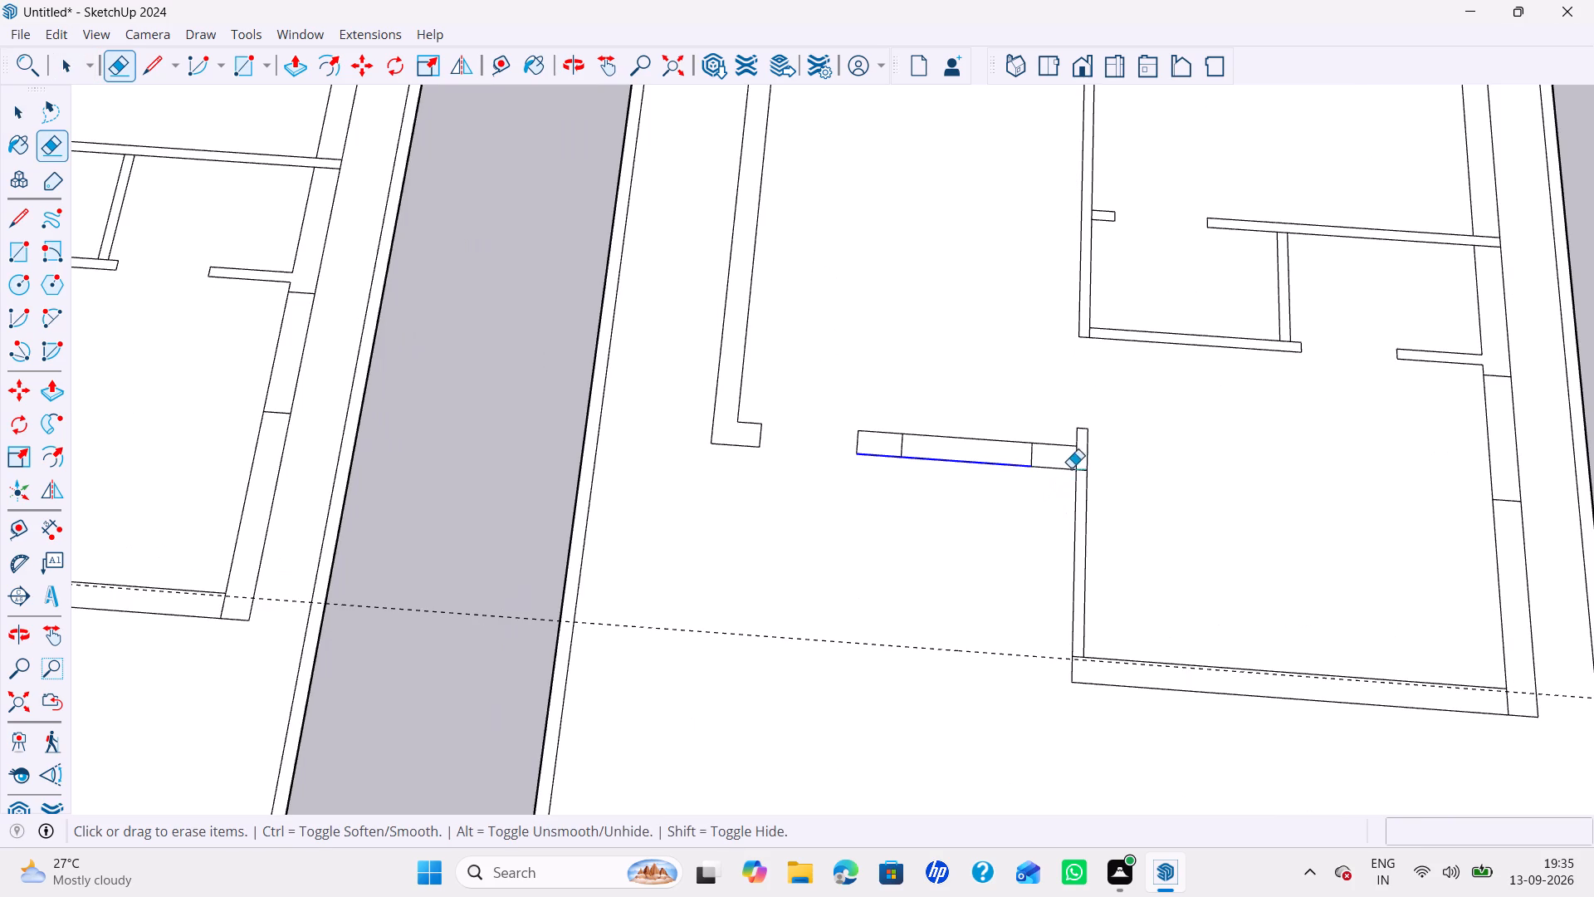
left_click(1083, 470)
key("space")
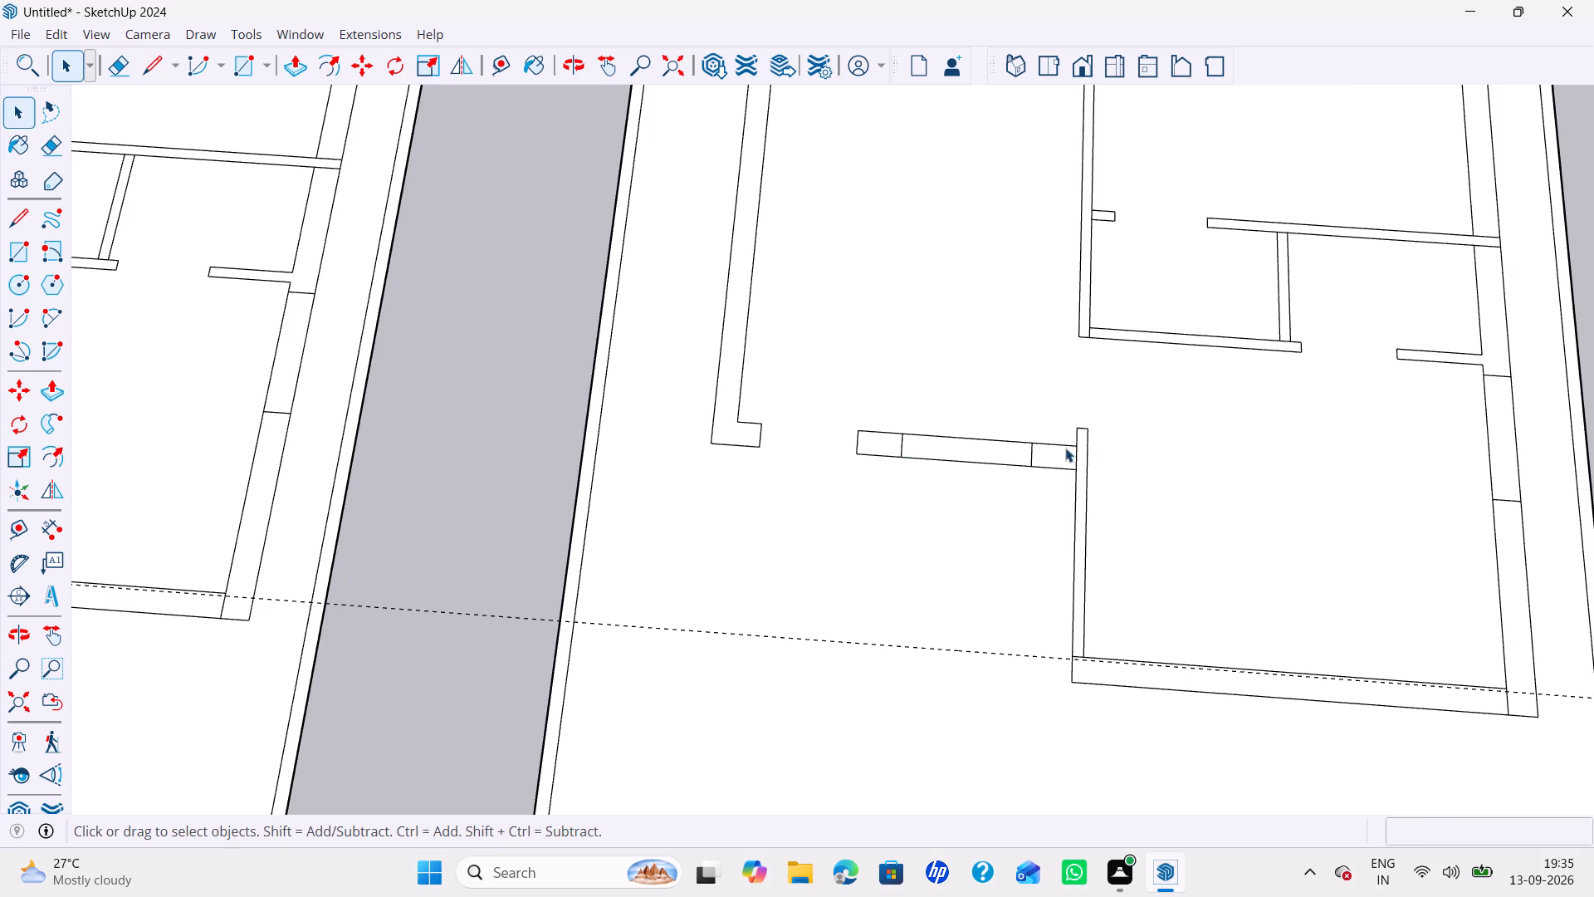
Move the copied plan's stepped-back near wall and its corner return 6' 5" along the green axis, in line with the near outer wall.
left_click(1064, 444)
left_click(1059, 470, "ctrl")
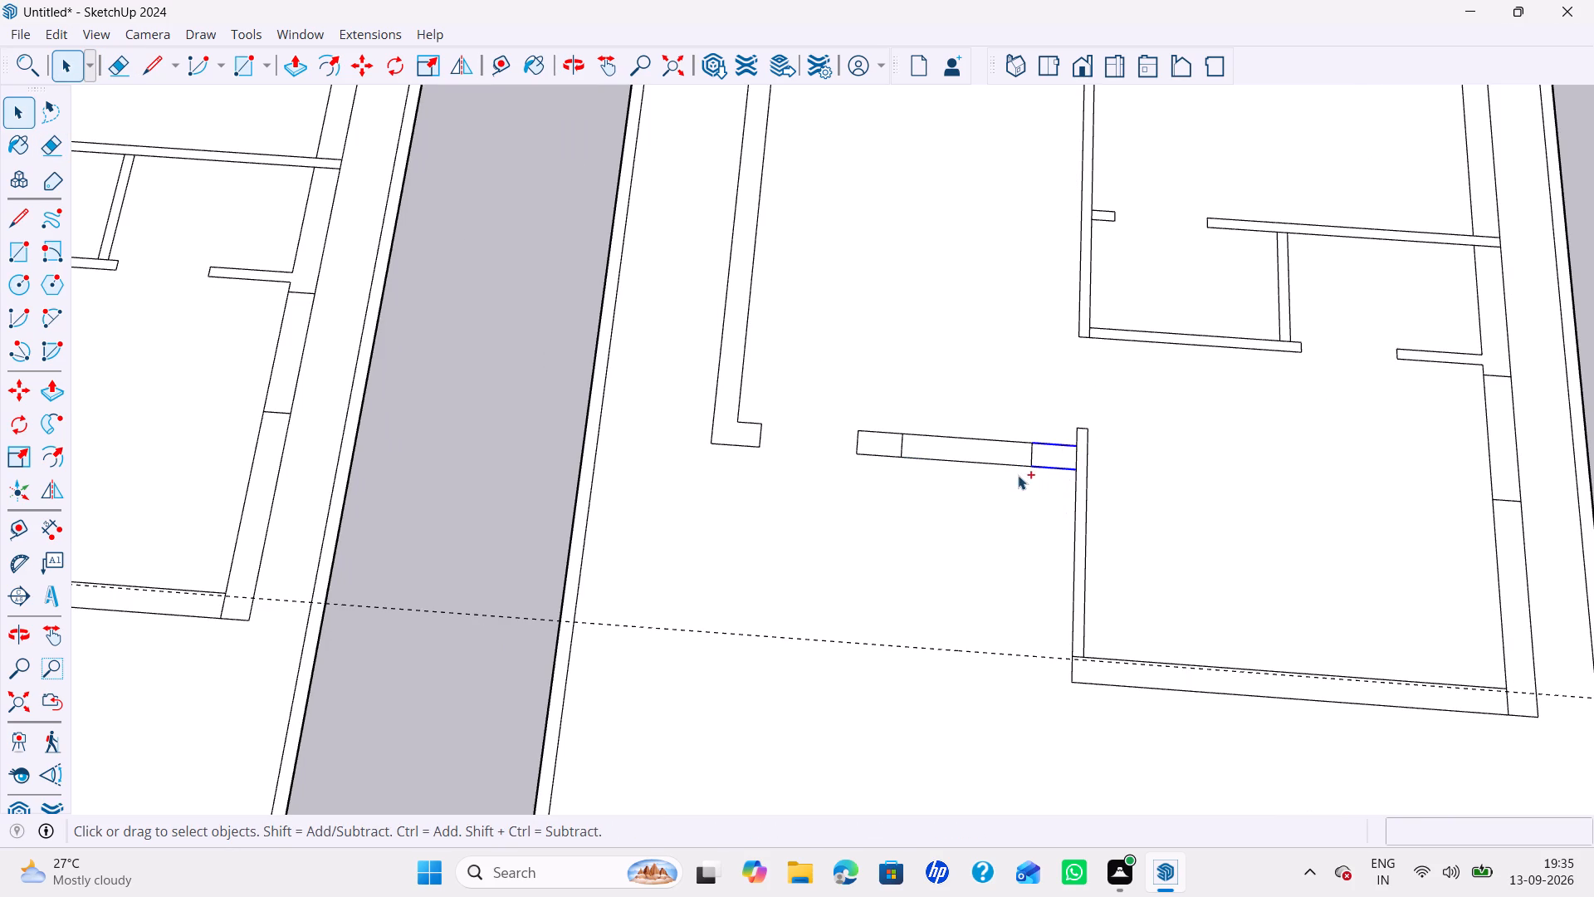
left_click(1015, 468, "ctrl")
left_click(1032, 456, "ctrl")
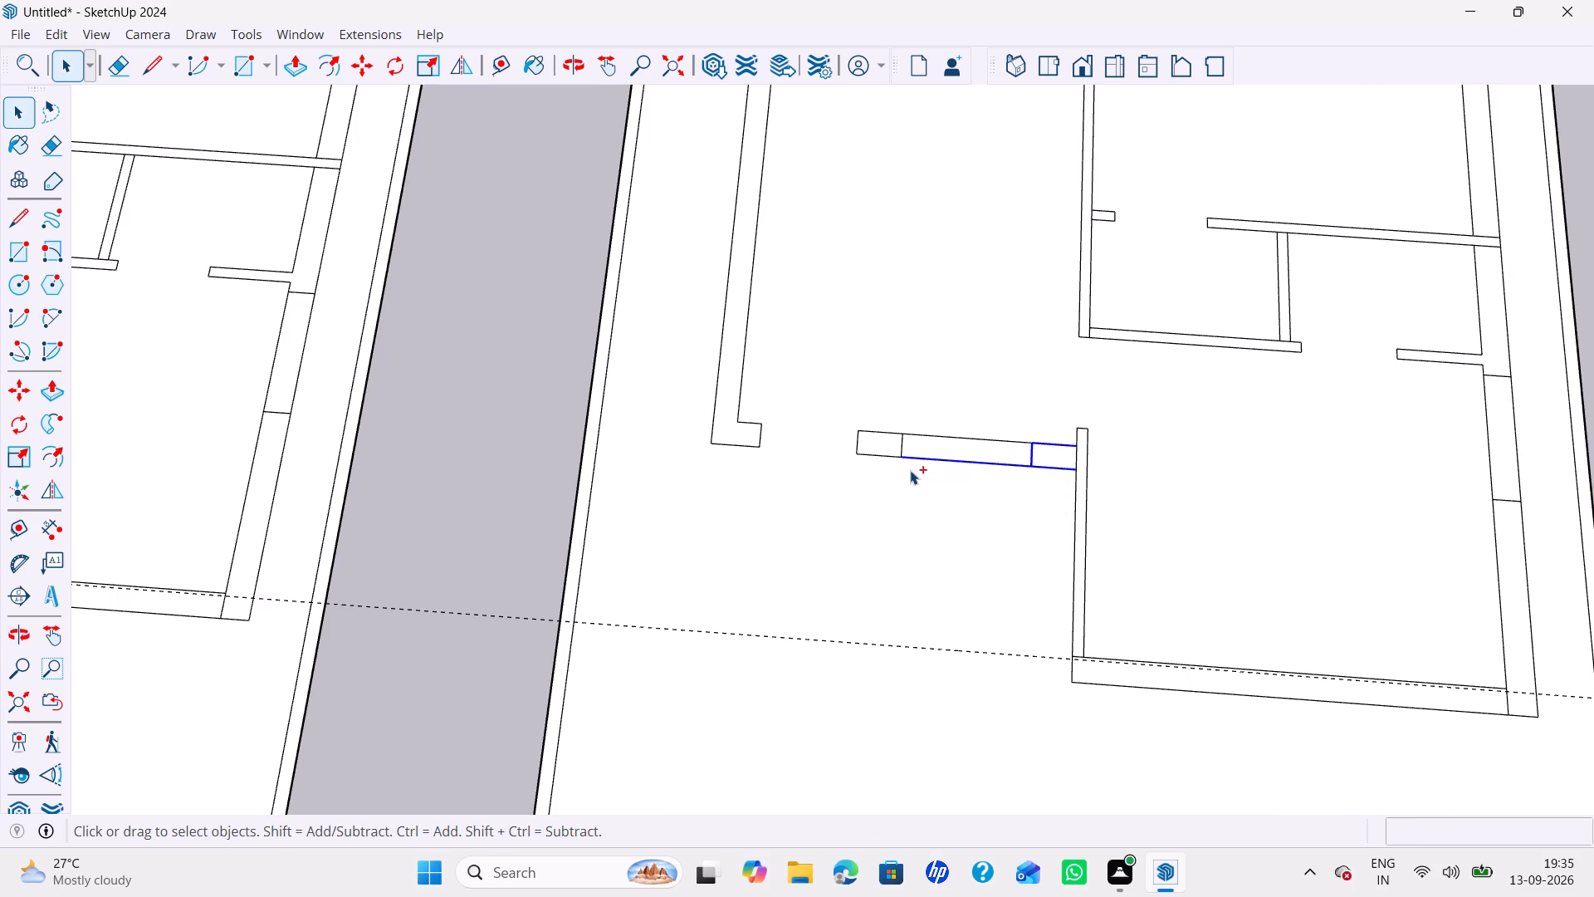
left_click(900, 453, "ctrl")
left_click(873, 455, "ctrl")
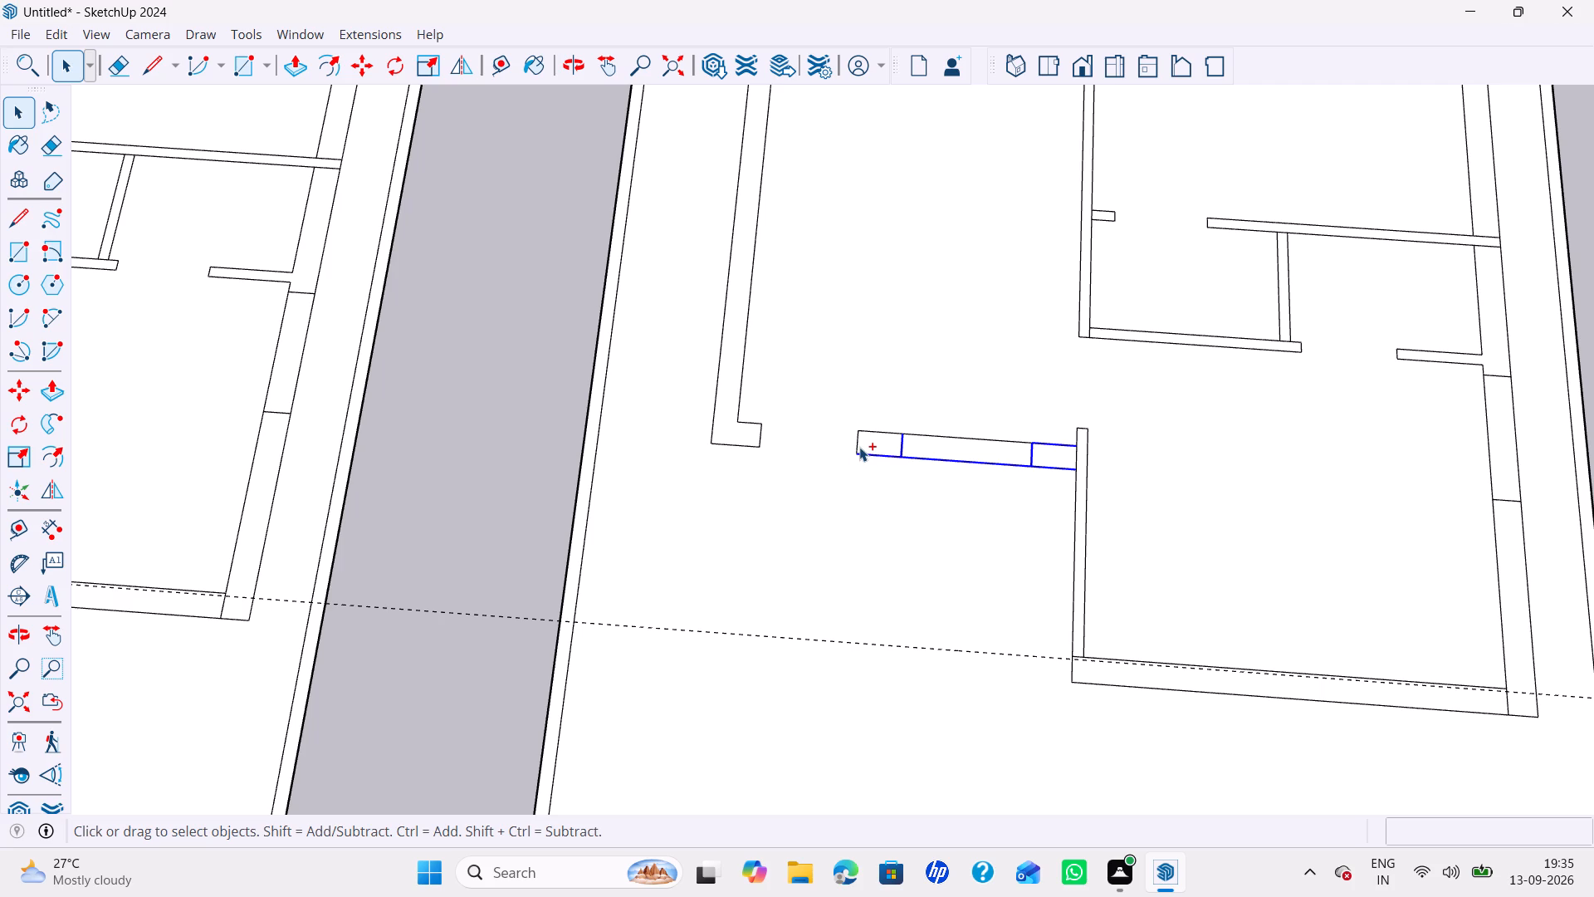
left_click(857, 447, "ctrl")
left_click(886, 434, "ctrl")
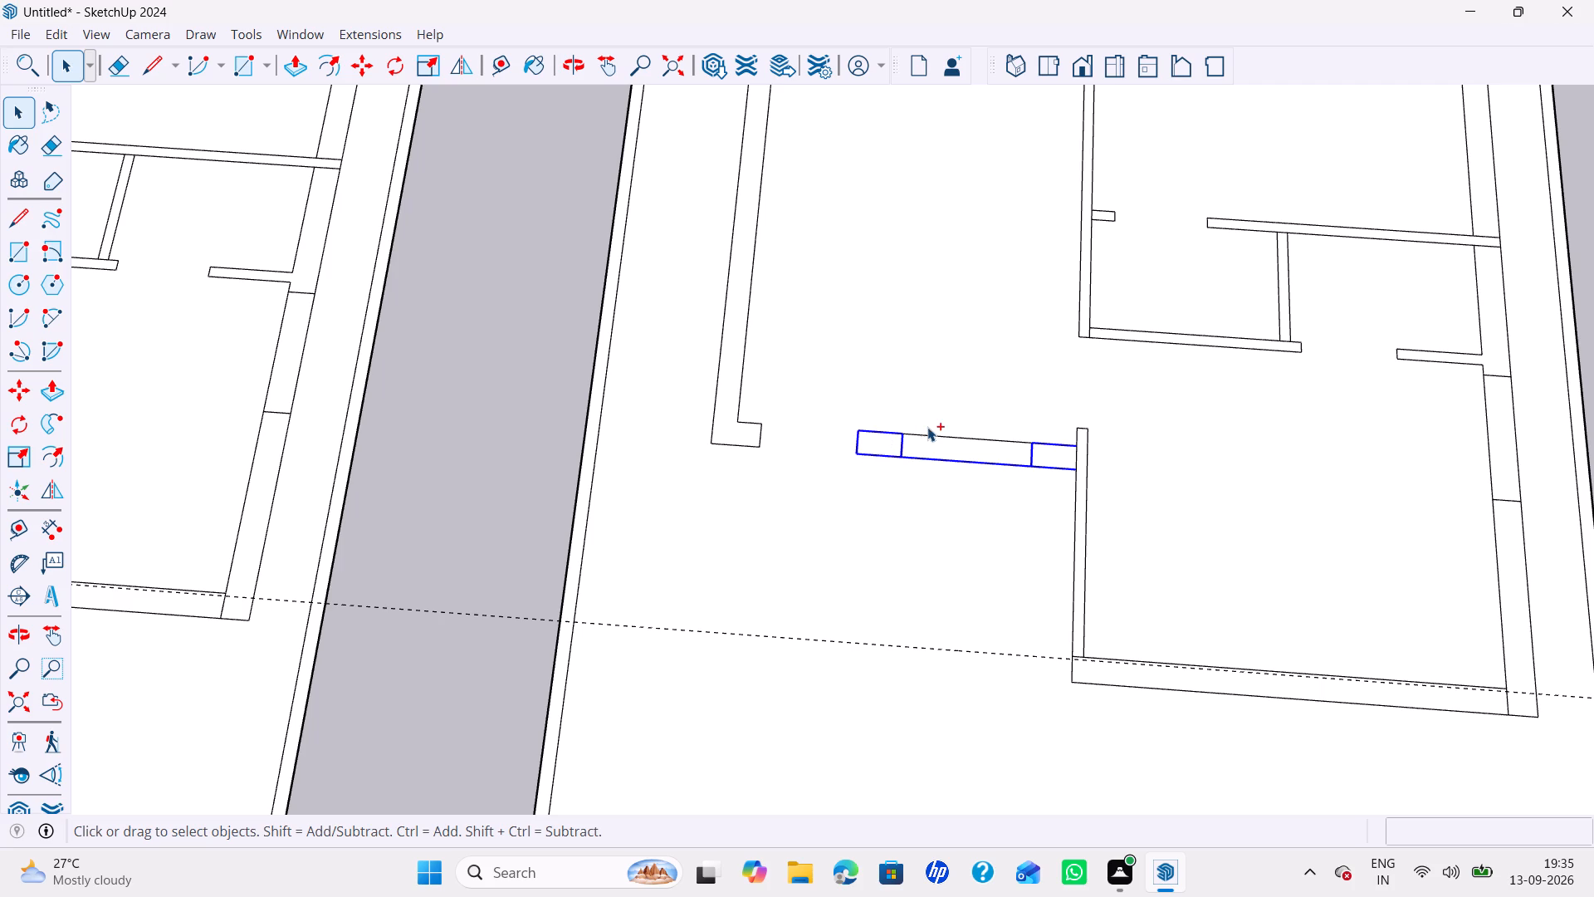
left_click(936, 434, "ctrl")
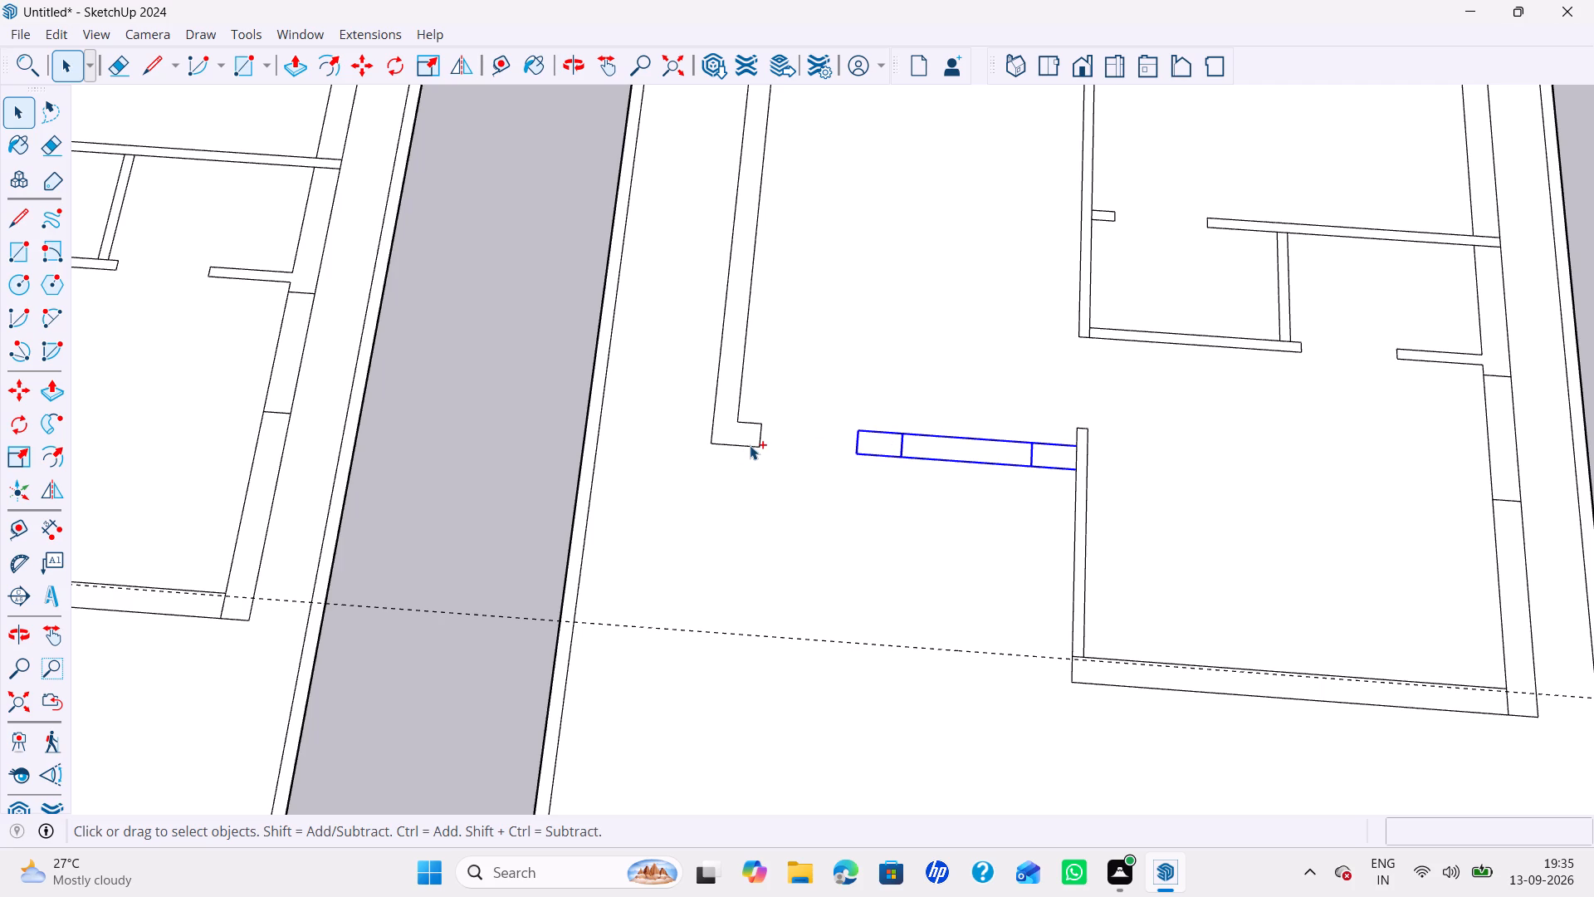
left_click(750, 445, "ctrl")
left_click(760, 439, "ctrl")
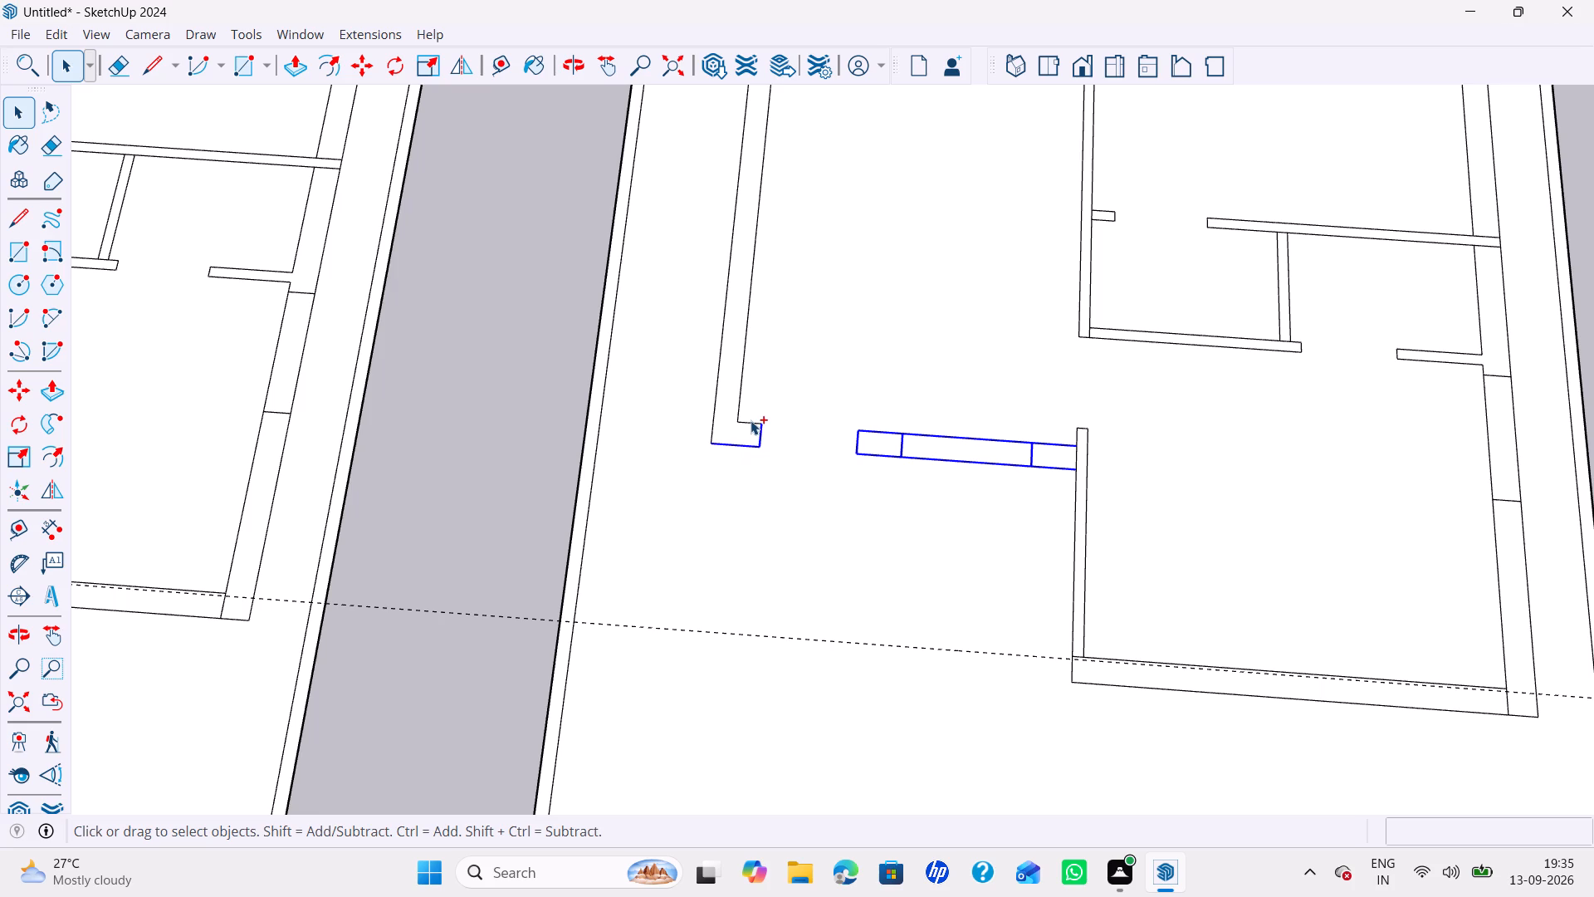
left_click(751, 420, "ctrl")
left_click(774, 414, "ctrl+shift")
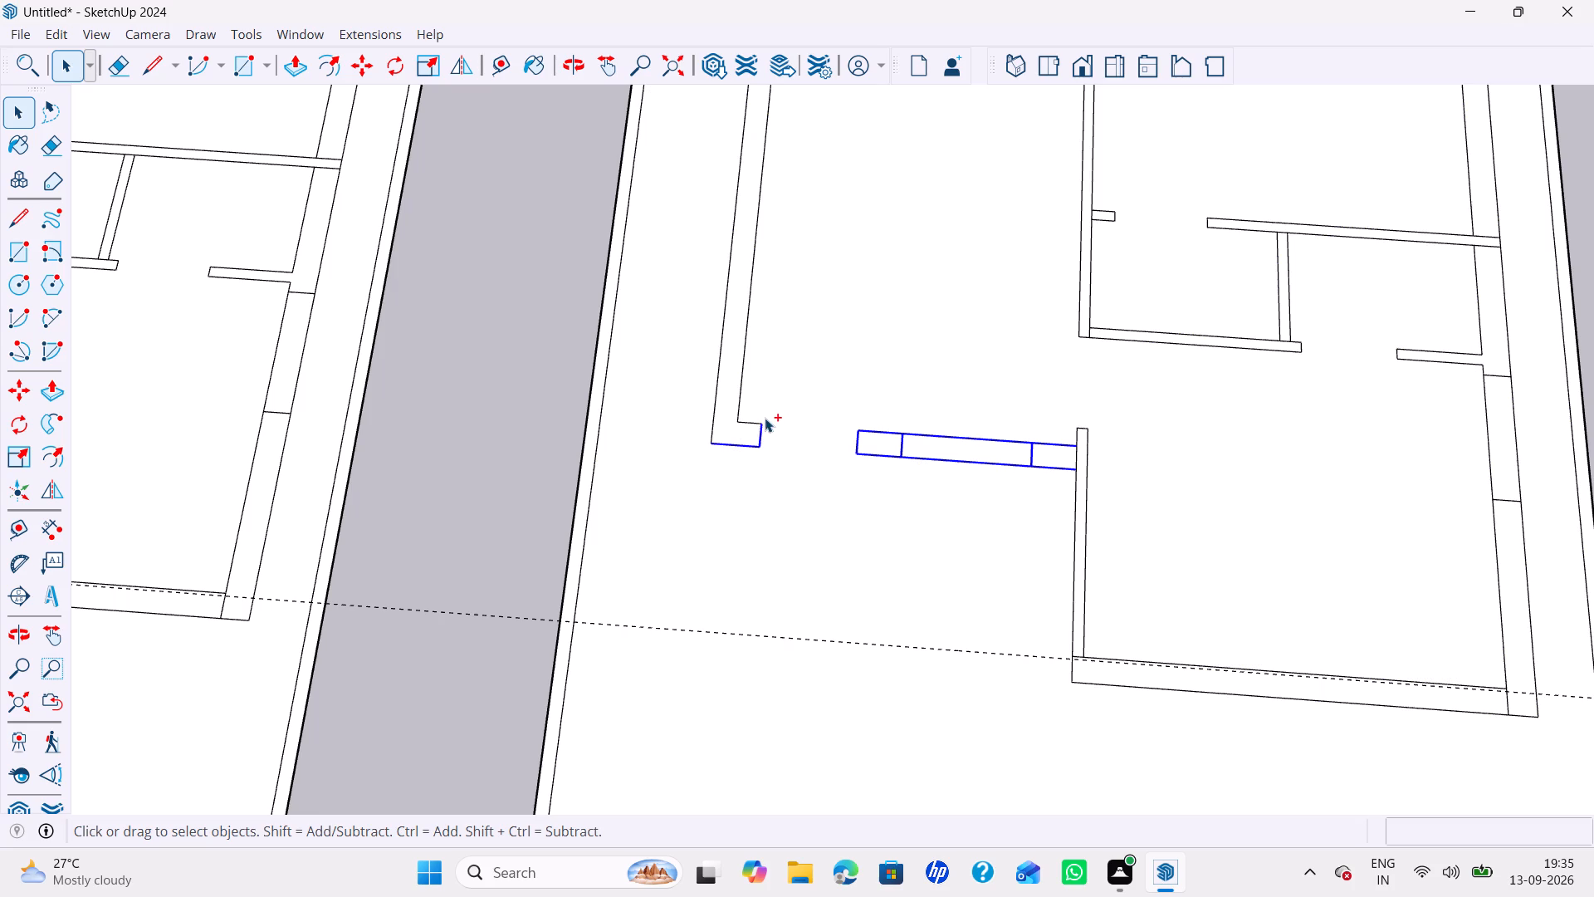
left_click(755, 422, "ctrl")
key("m")
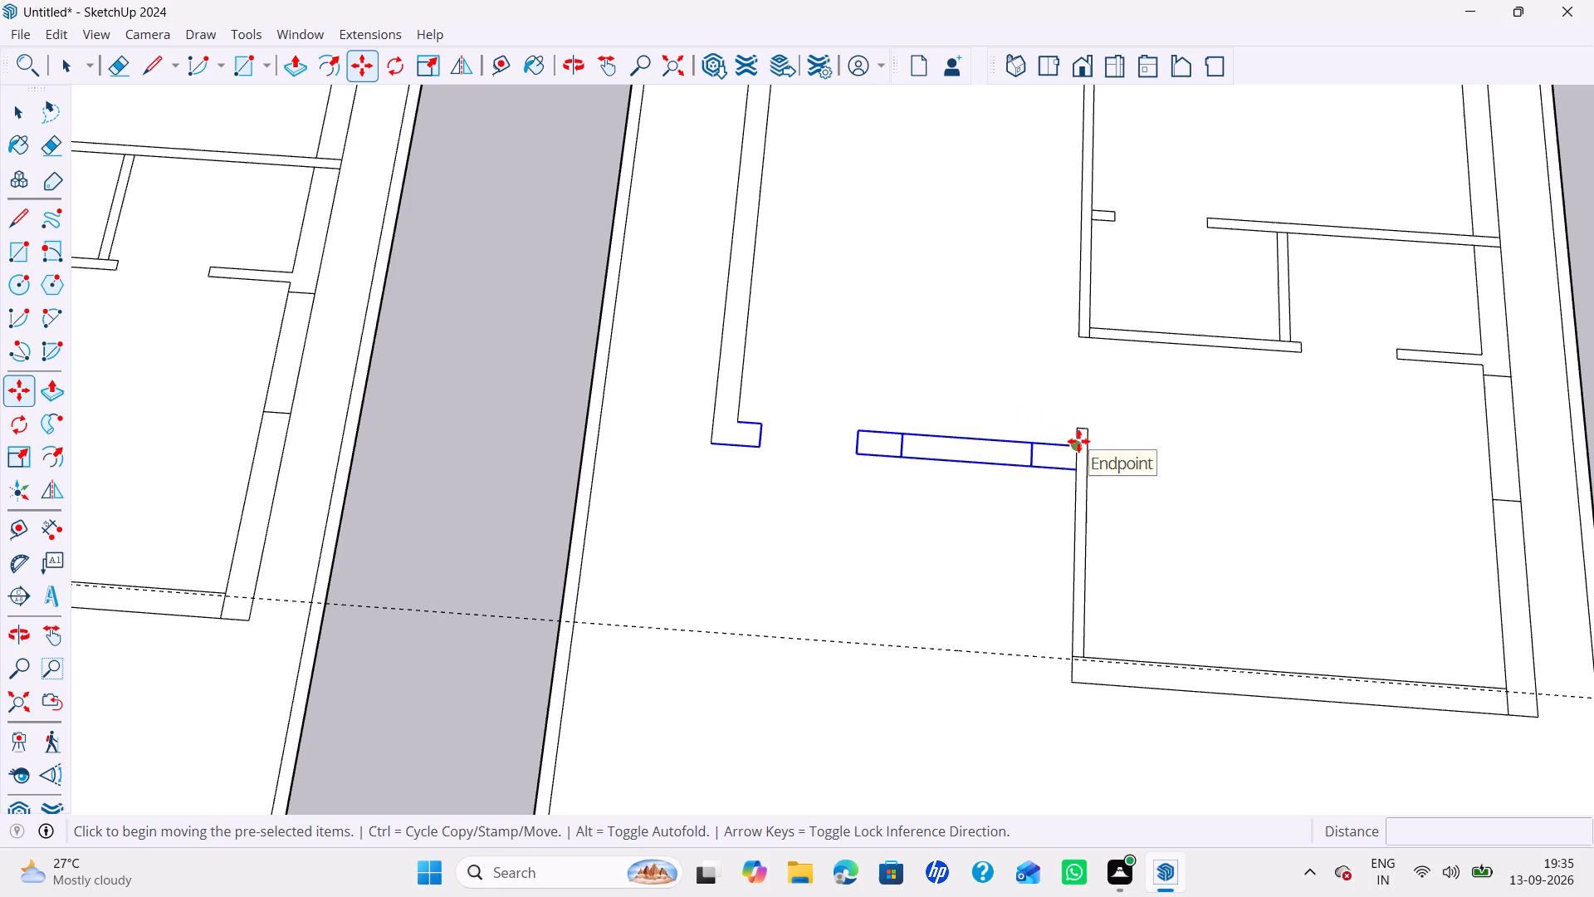
left_click(1078, 441)
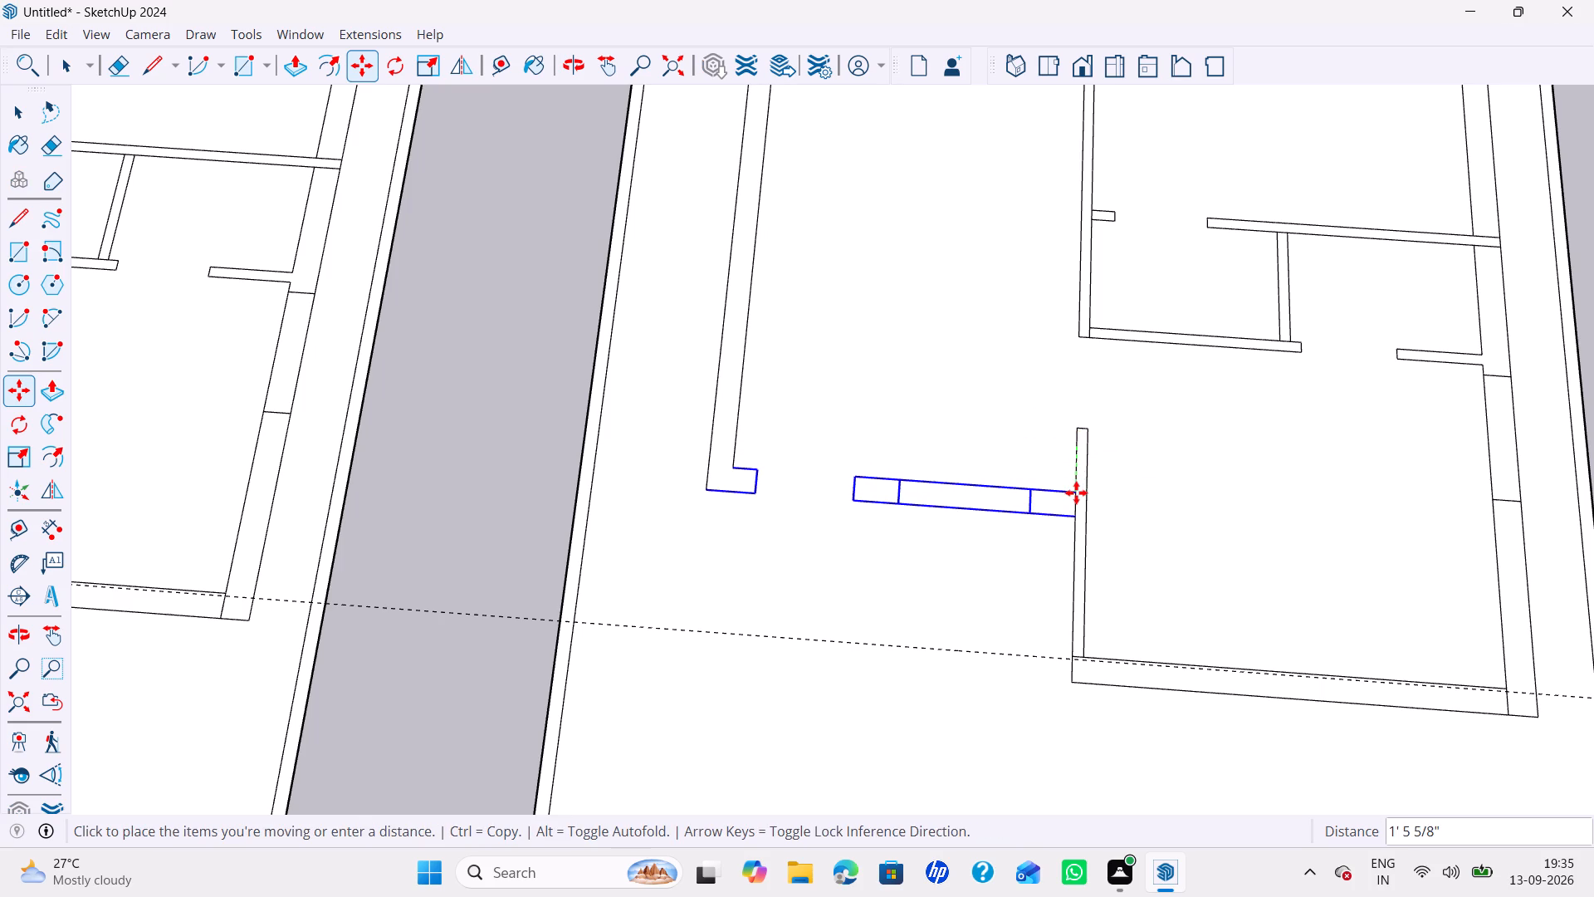
key("Left")
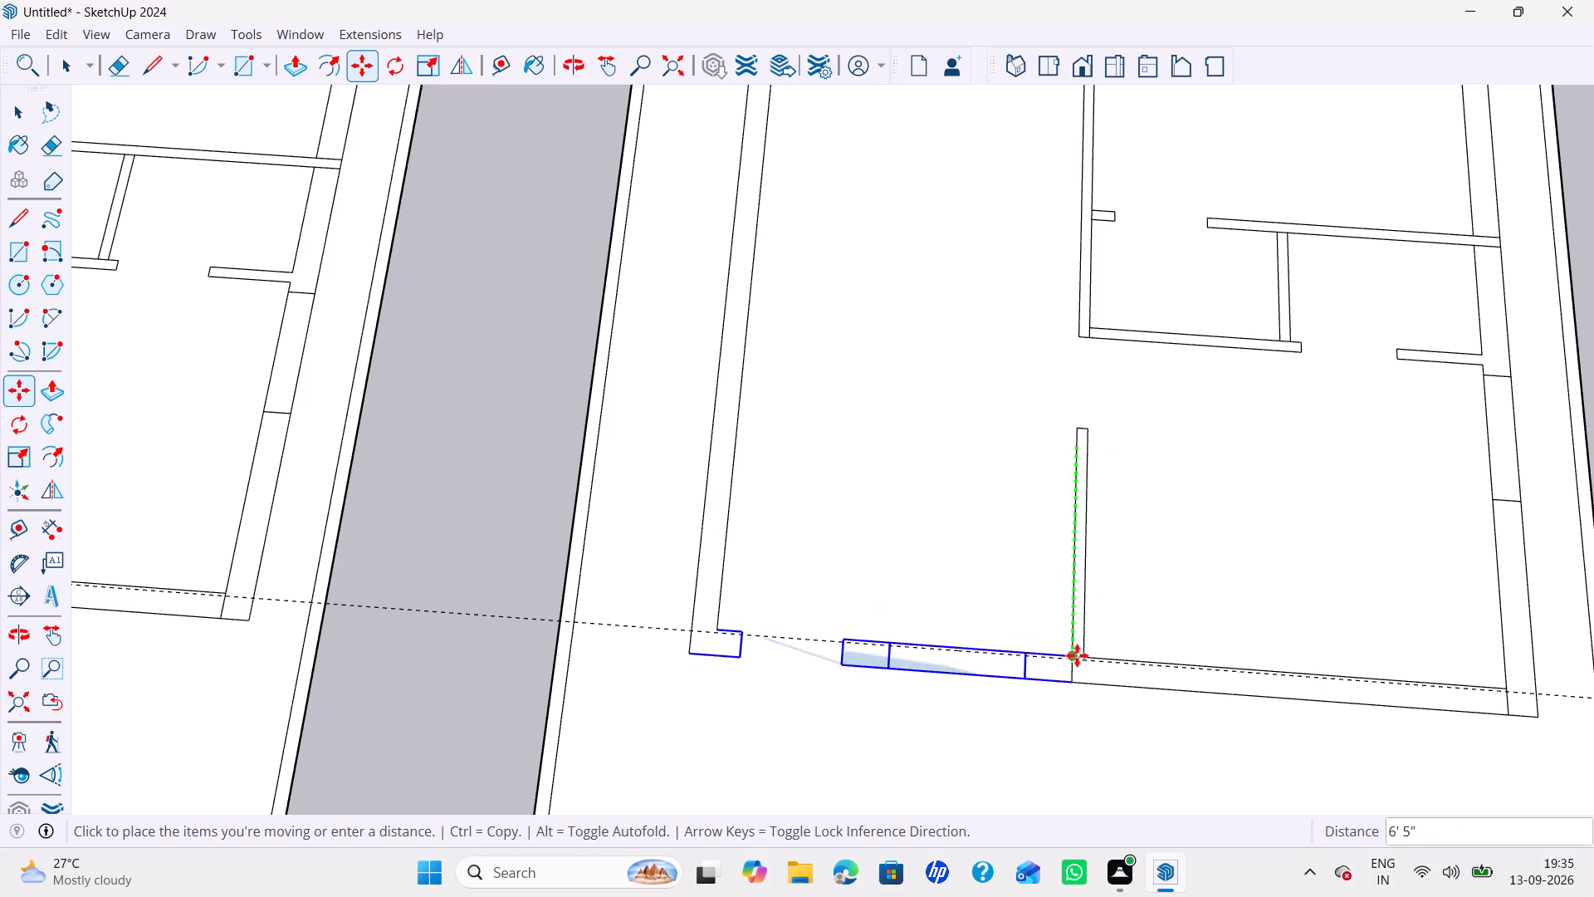
scroll(1068, 653, "up", 7)
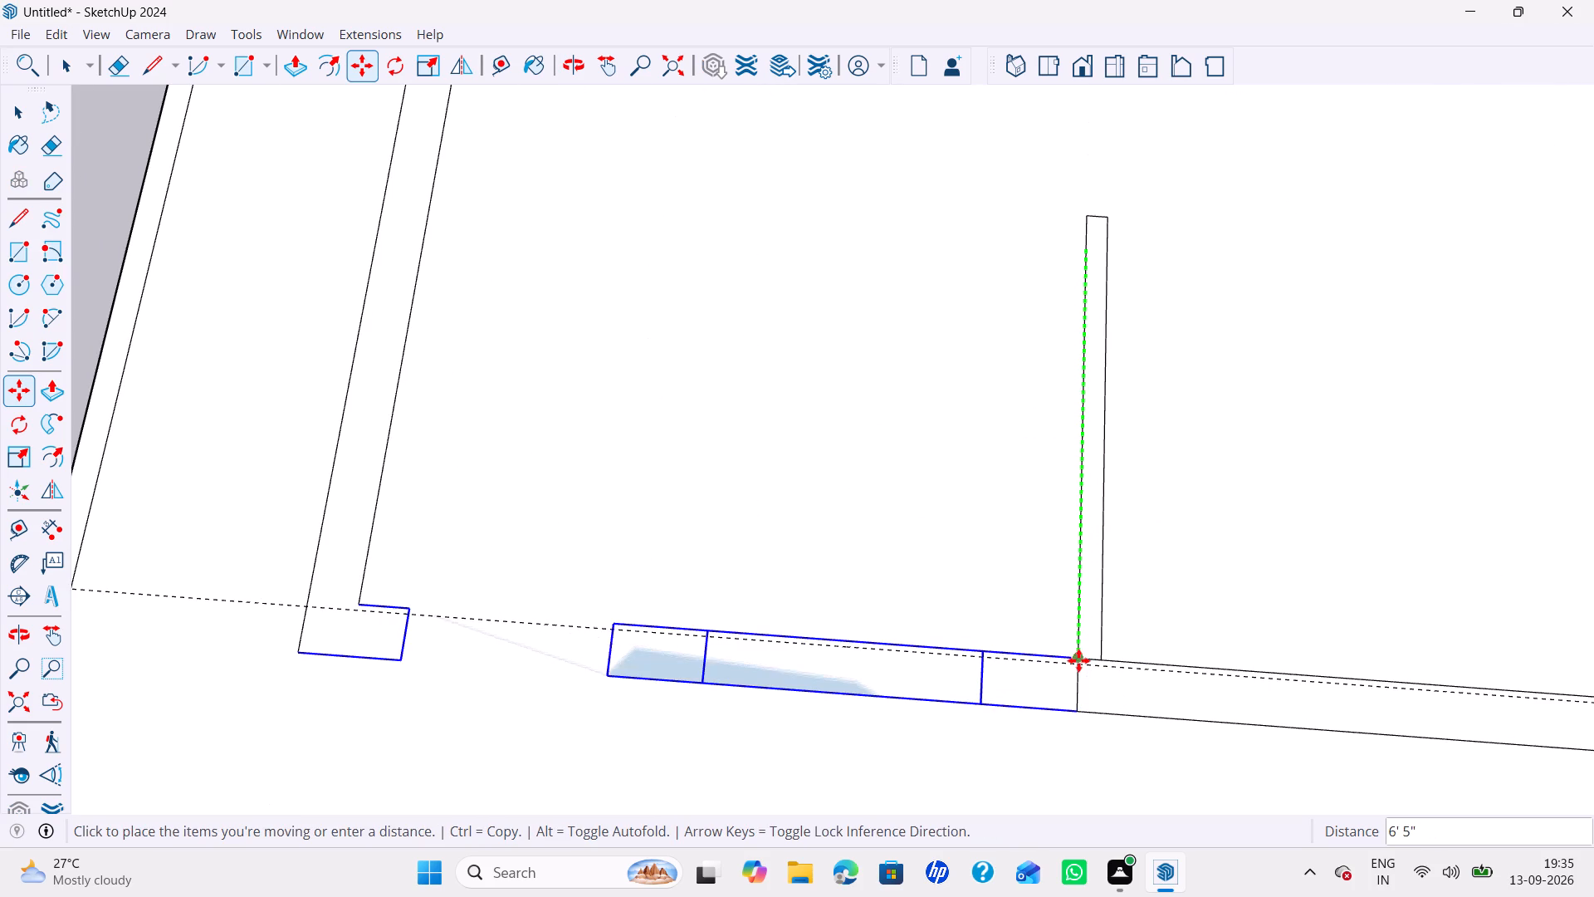
left_click(1078, 660)
scroll(1050, 653, "down", 14)
key("space")
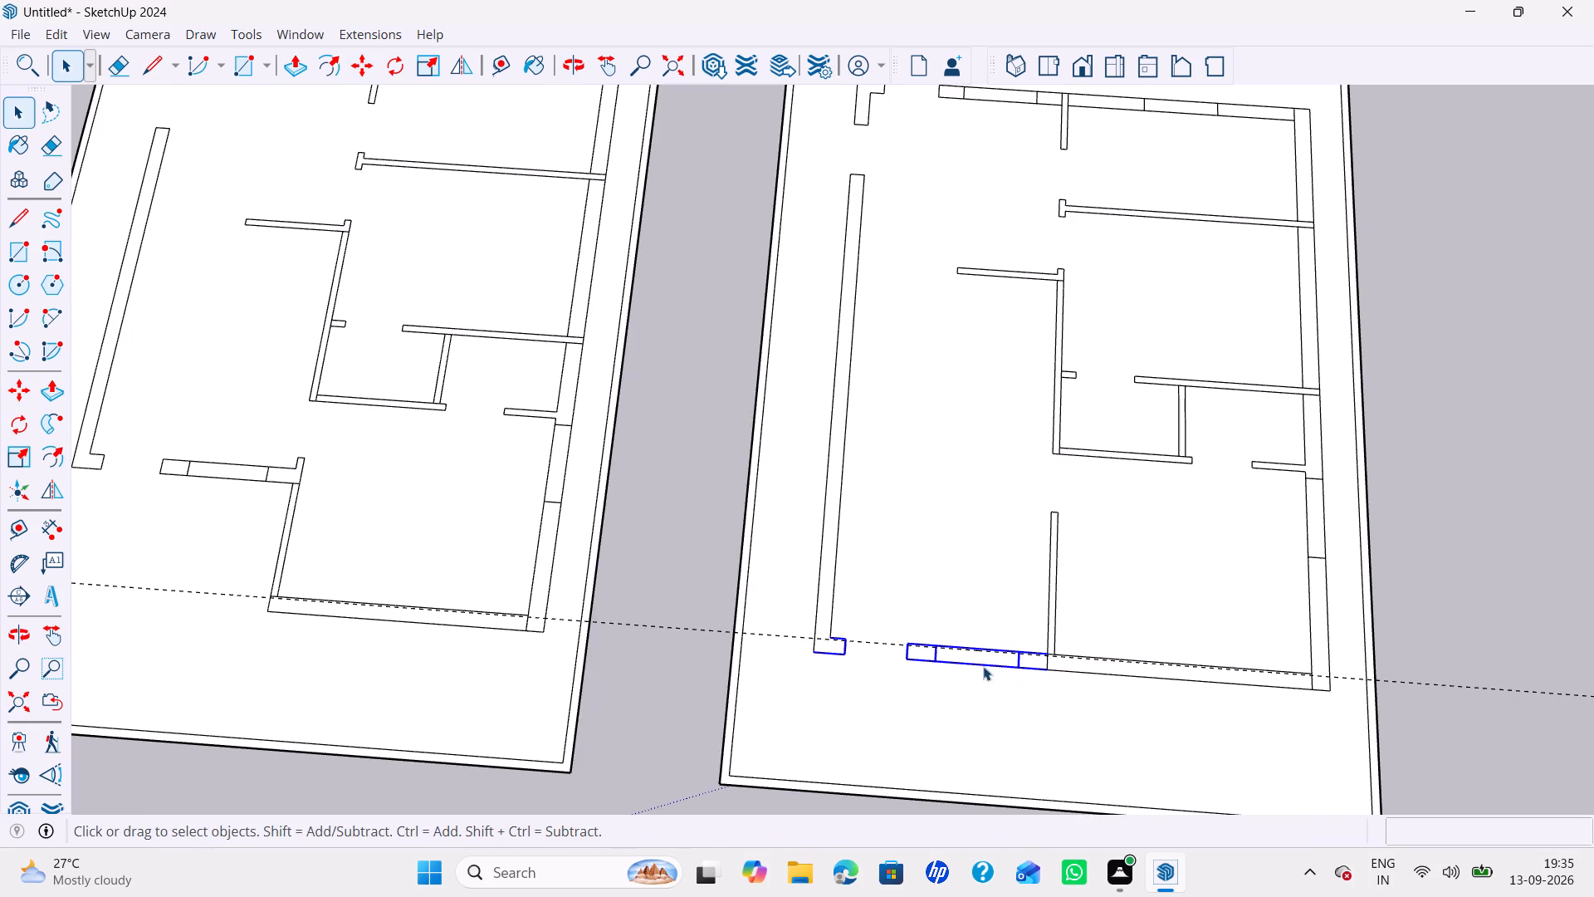
Erase the long dashed guide crossing both plans near the near outer wall.
key("e")
left_click_drag(685, 631, 685, 566)
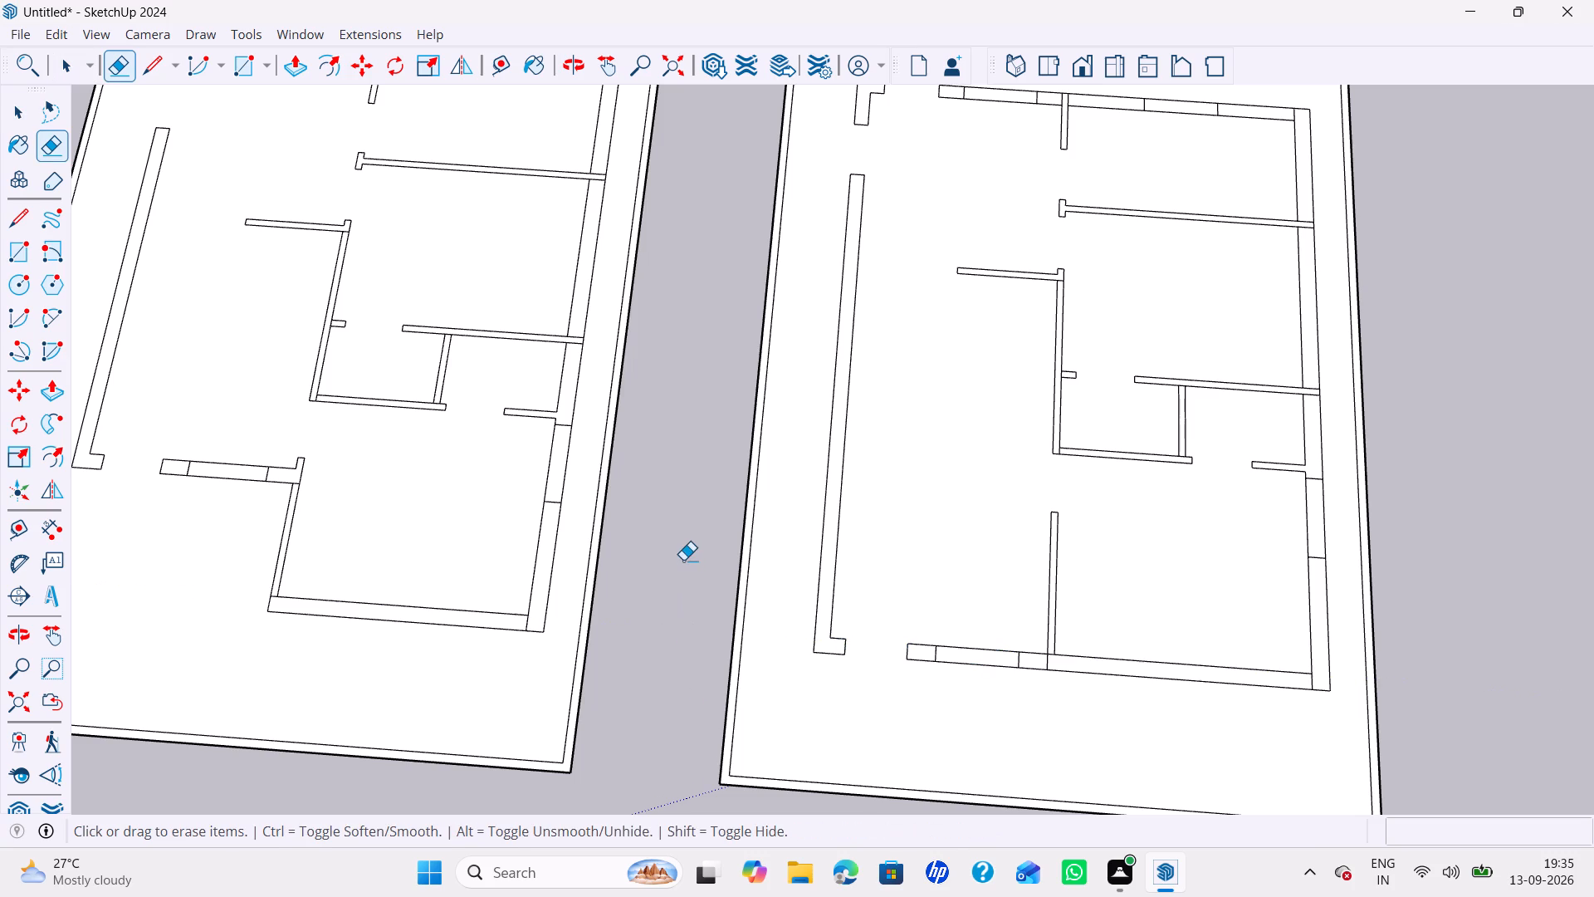
key("space")
Measure the distances from the free-ended central partition and the small room's near wall to the copied plan's near outer wall.
key("t")
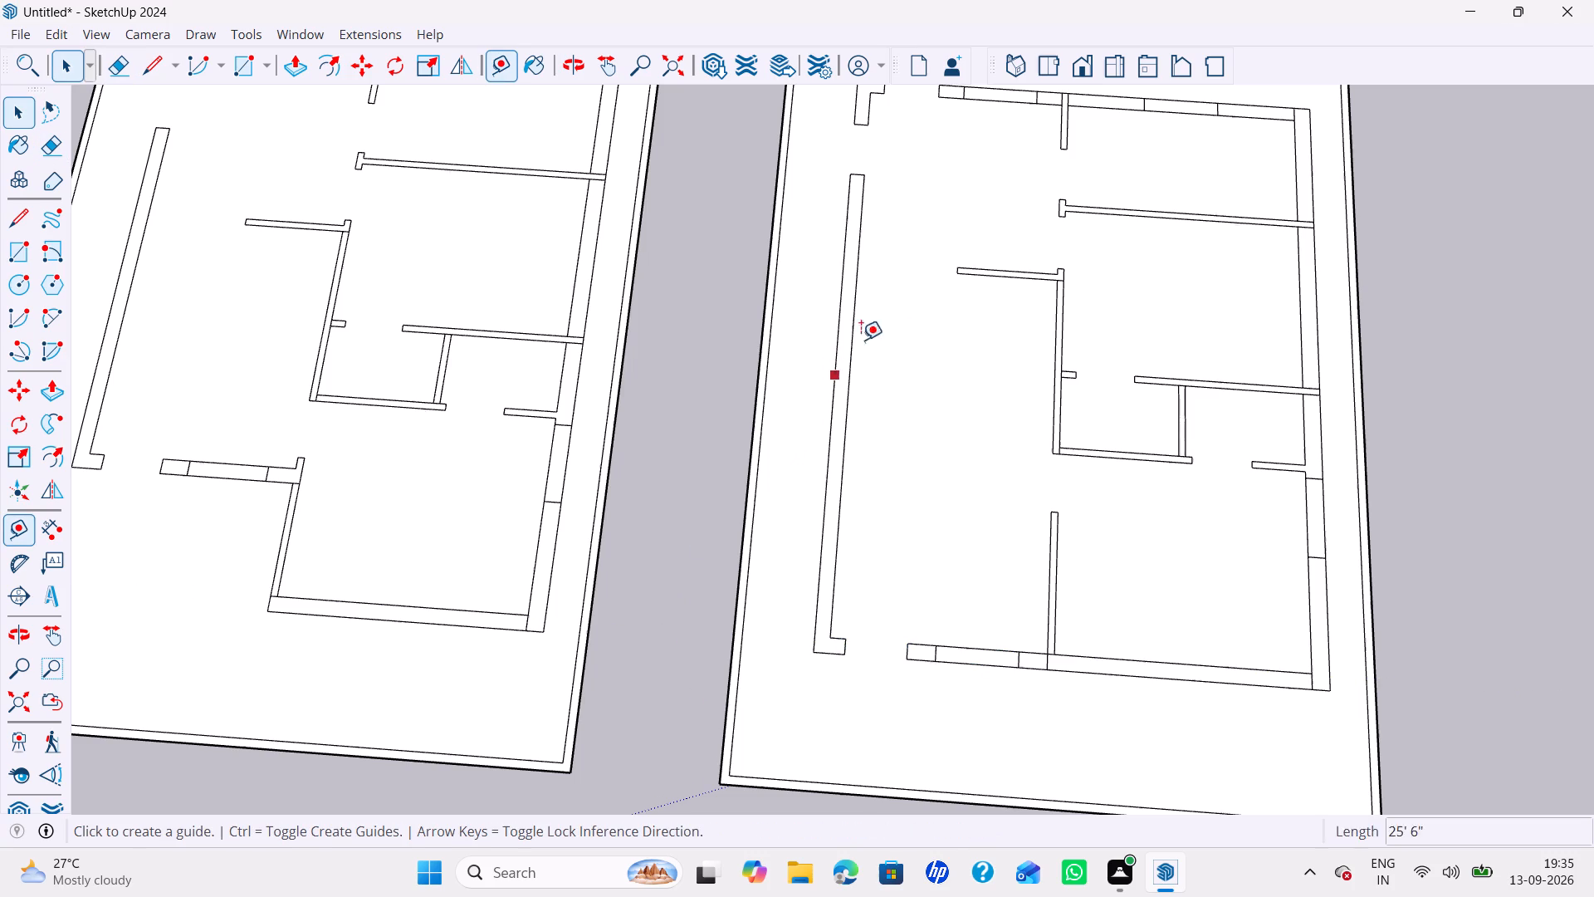
left_click(991, 274)
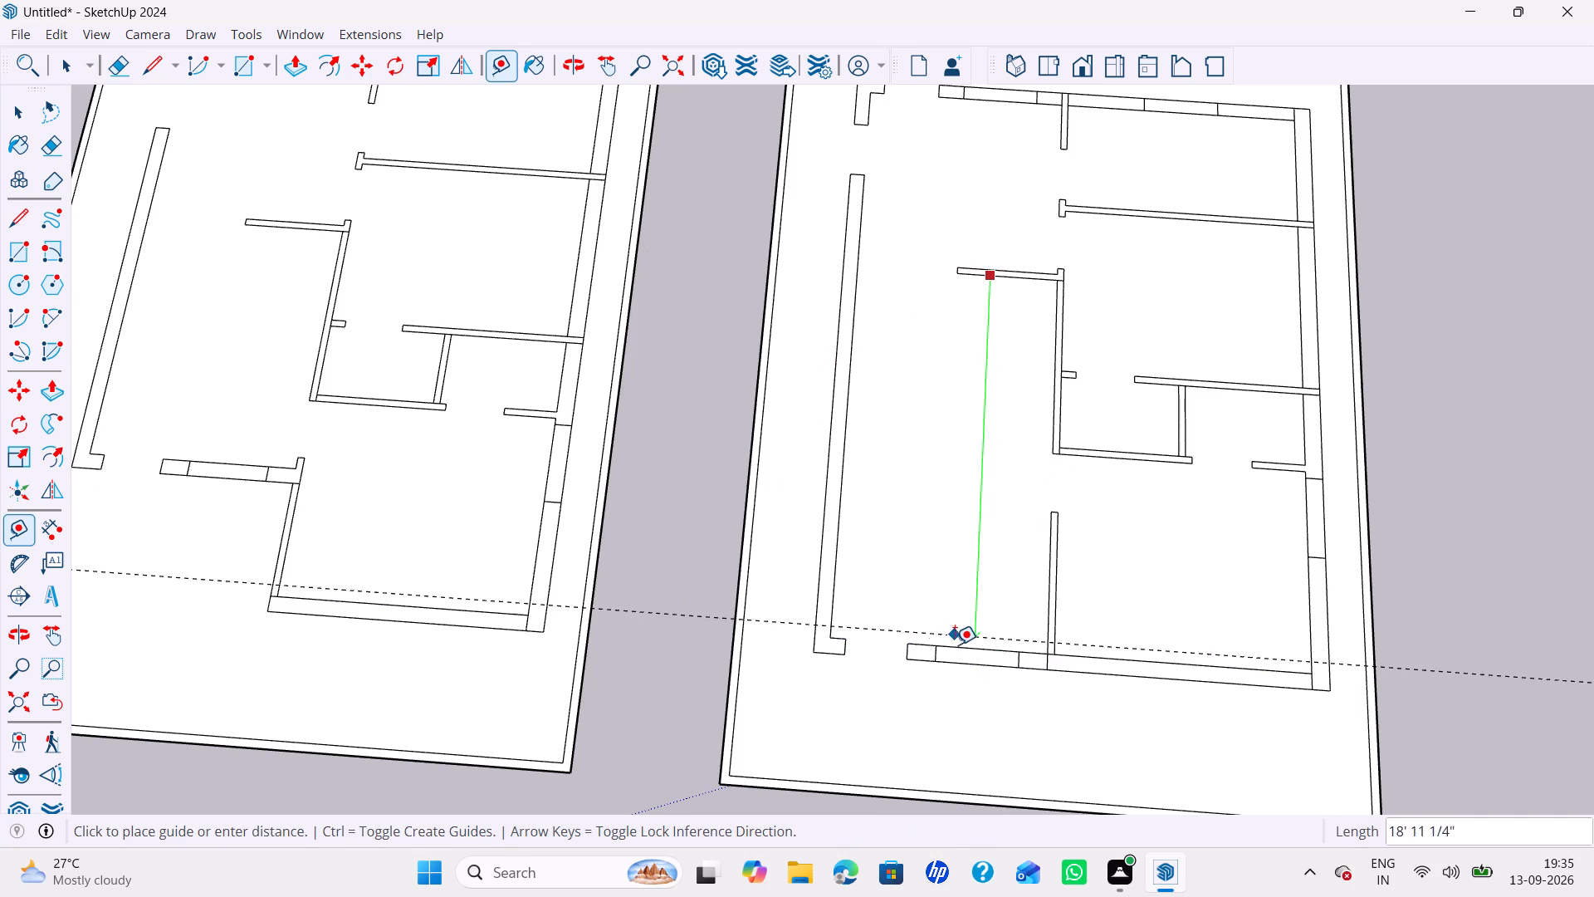
key("Escape")
key("Escape")
key("Escape")
key("Escape")
key("Escape")
key("Escape")
key("Escape")
key("Escape")
key("Escape")
key("Escape")
key("Escape")
key("Escape")
key("Escape")
key("Escape")
key("Escape")
key("Escape")
key("Escape")
key("Escape")
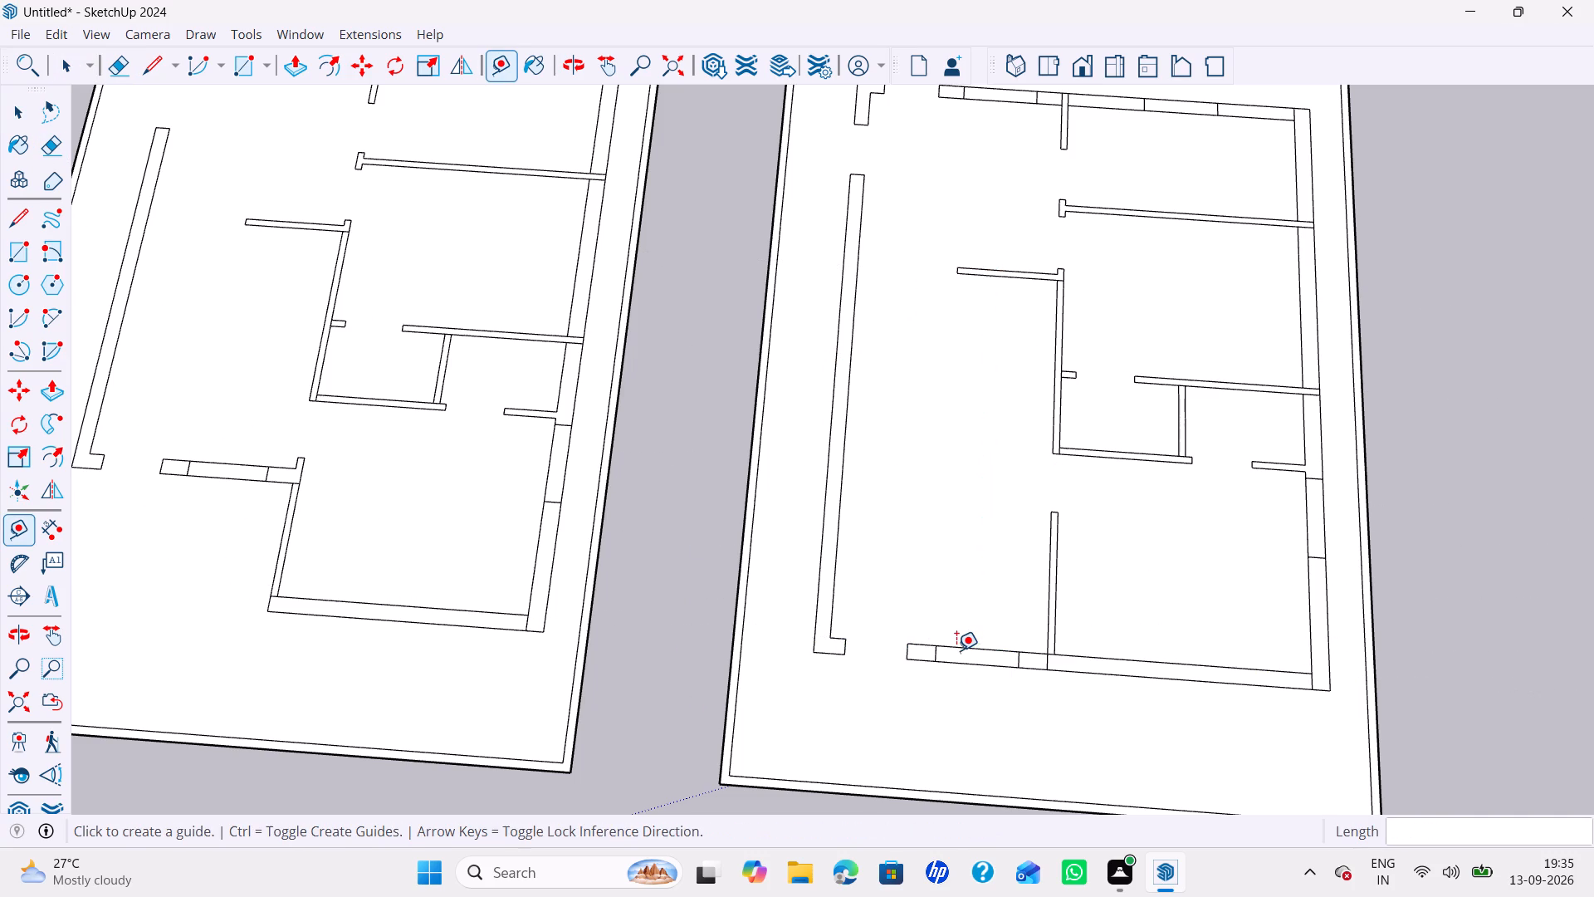
left_click(1141, 462)
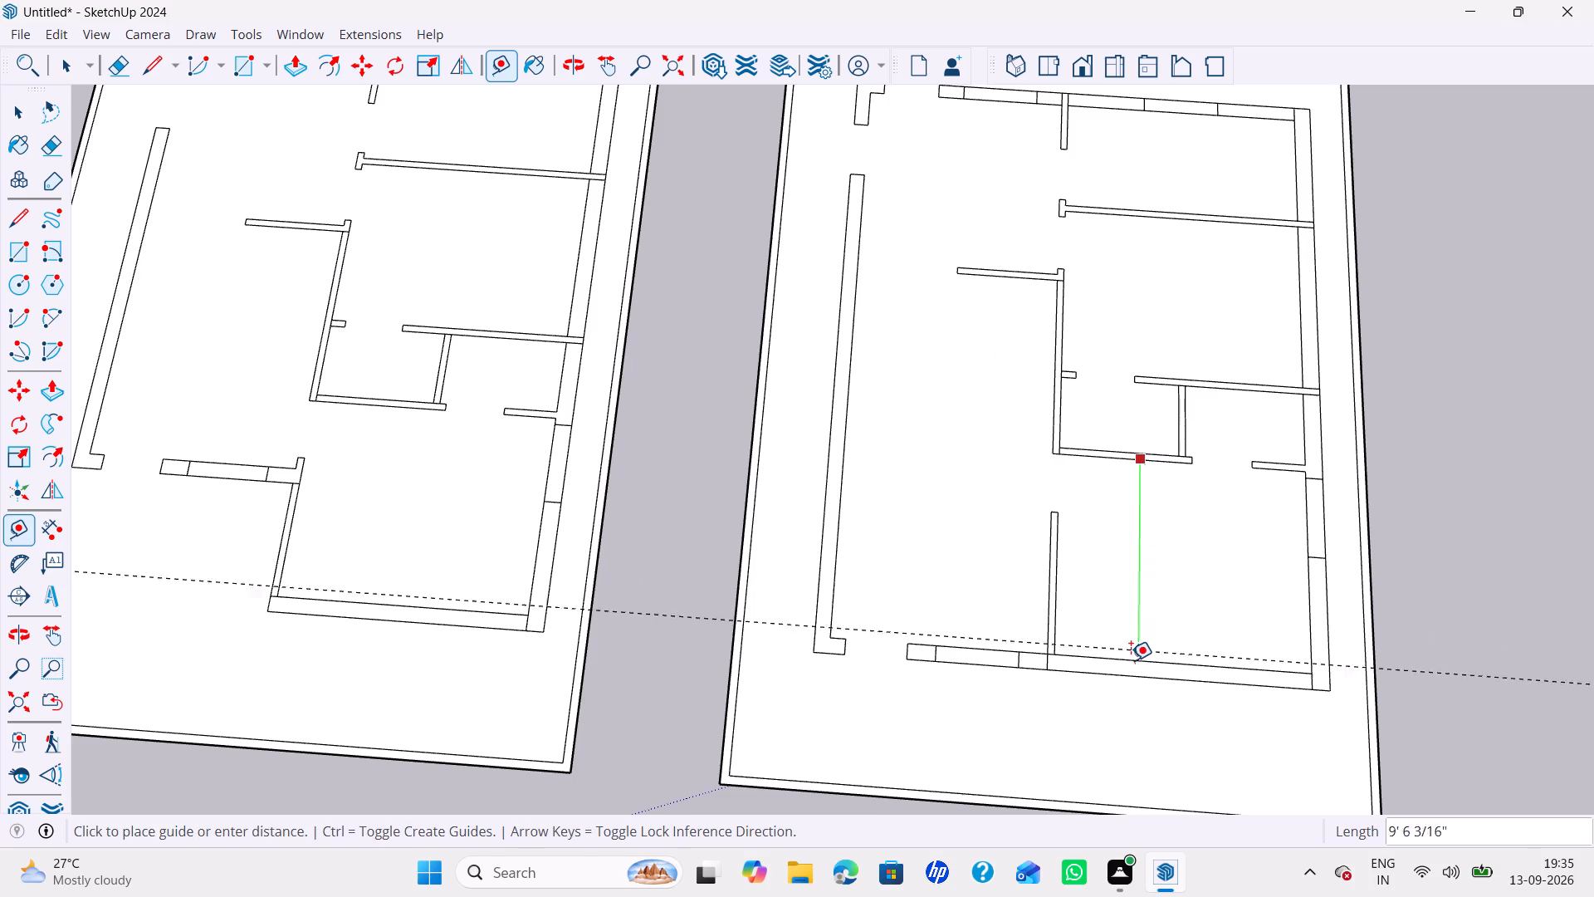
key("Escape")
key("Escape")
key("Escape")
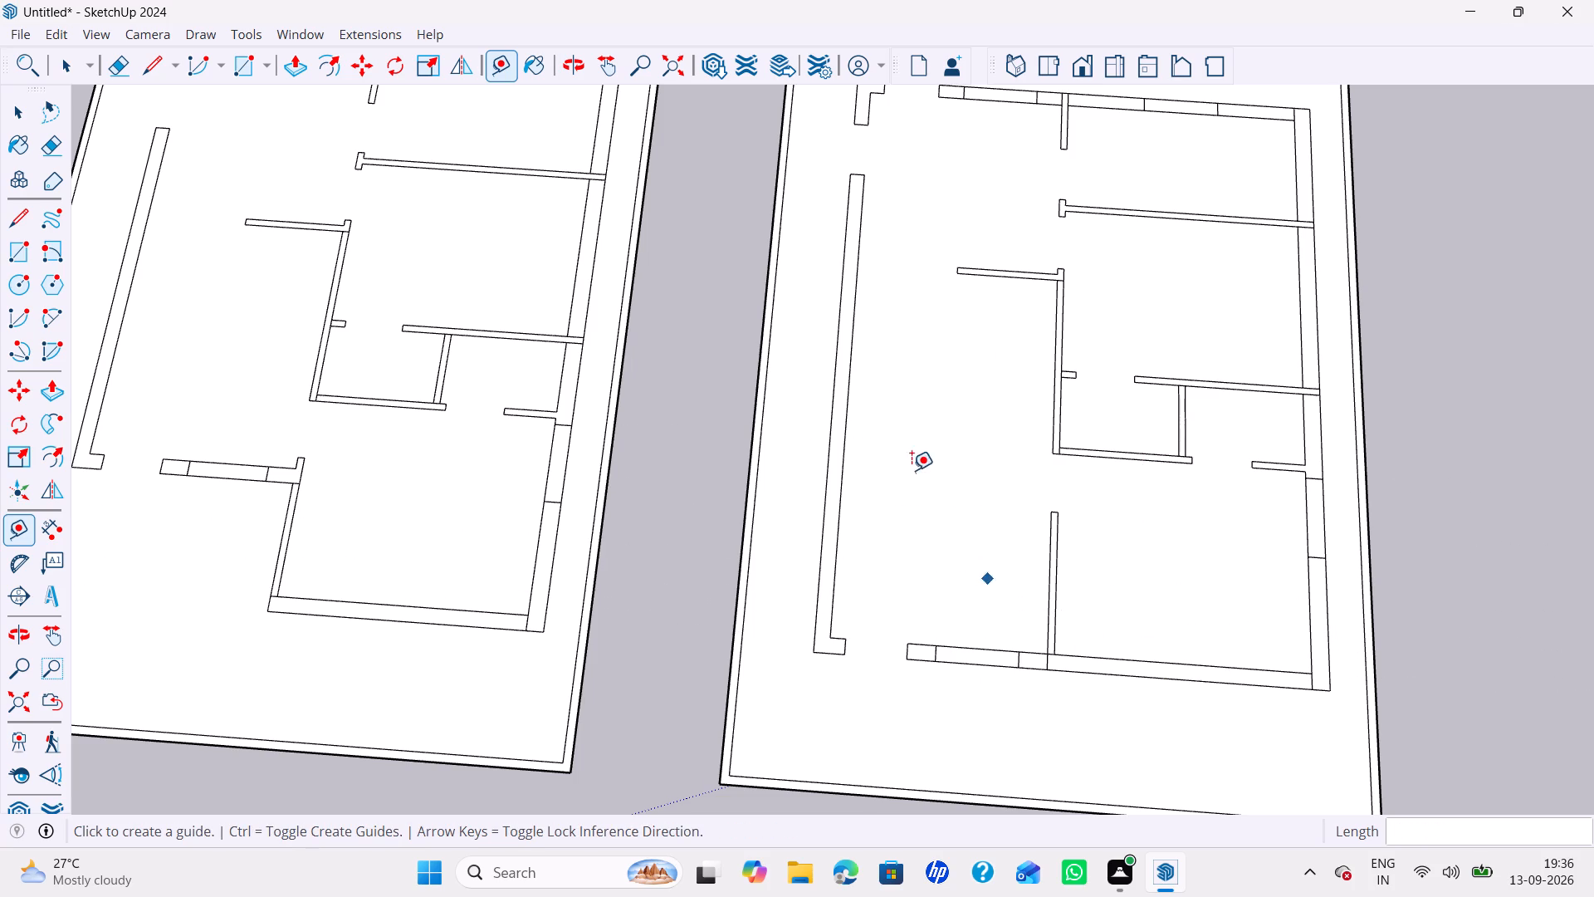
Examine the original and modified floor plans side by side.
scroll(896, 444, "down", 3)
middle_click_drag(893, 444, 921, 434)
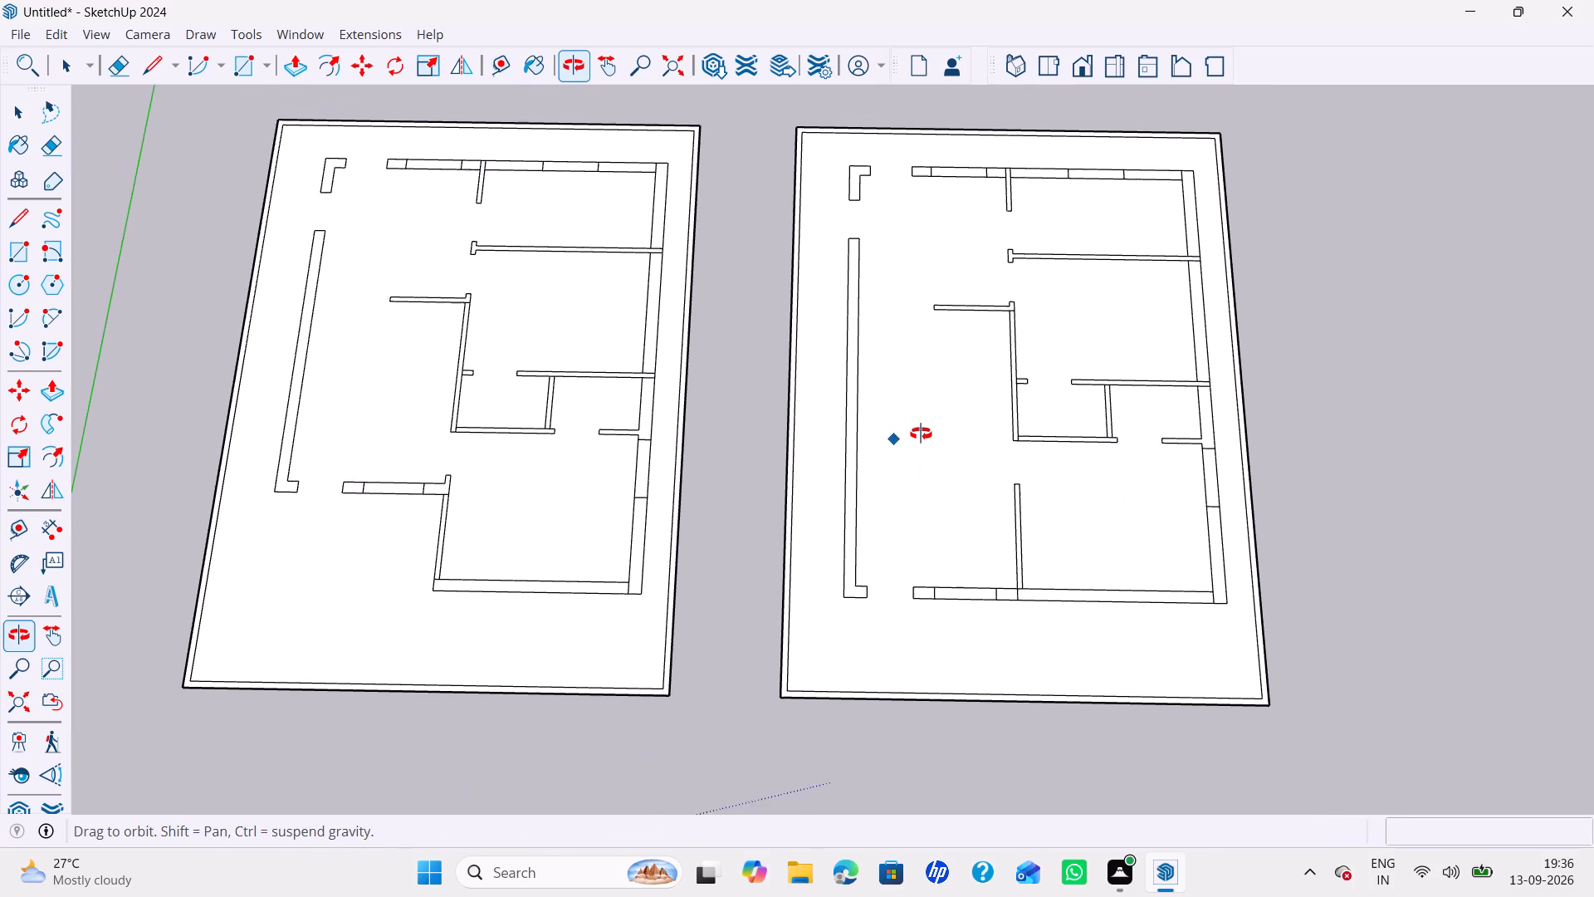
middle_click_drag(921, 434, 921, 432)
key("space")
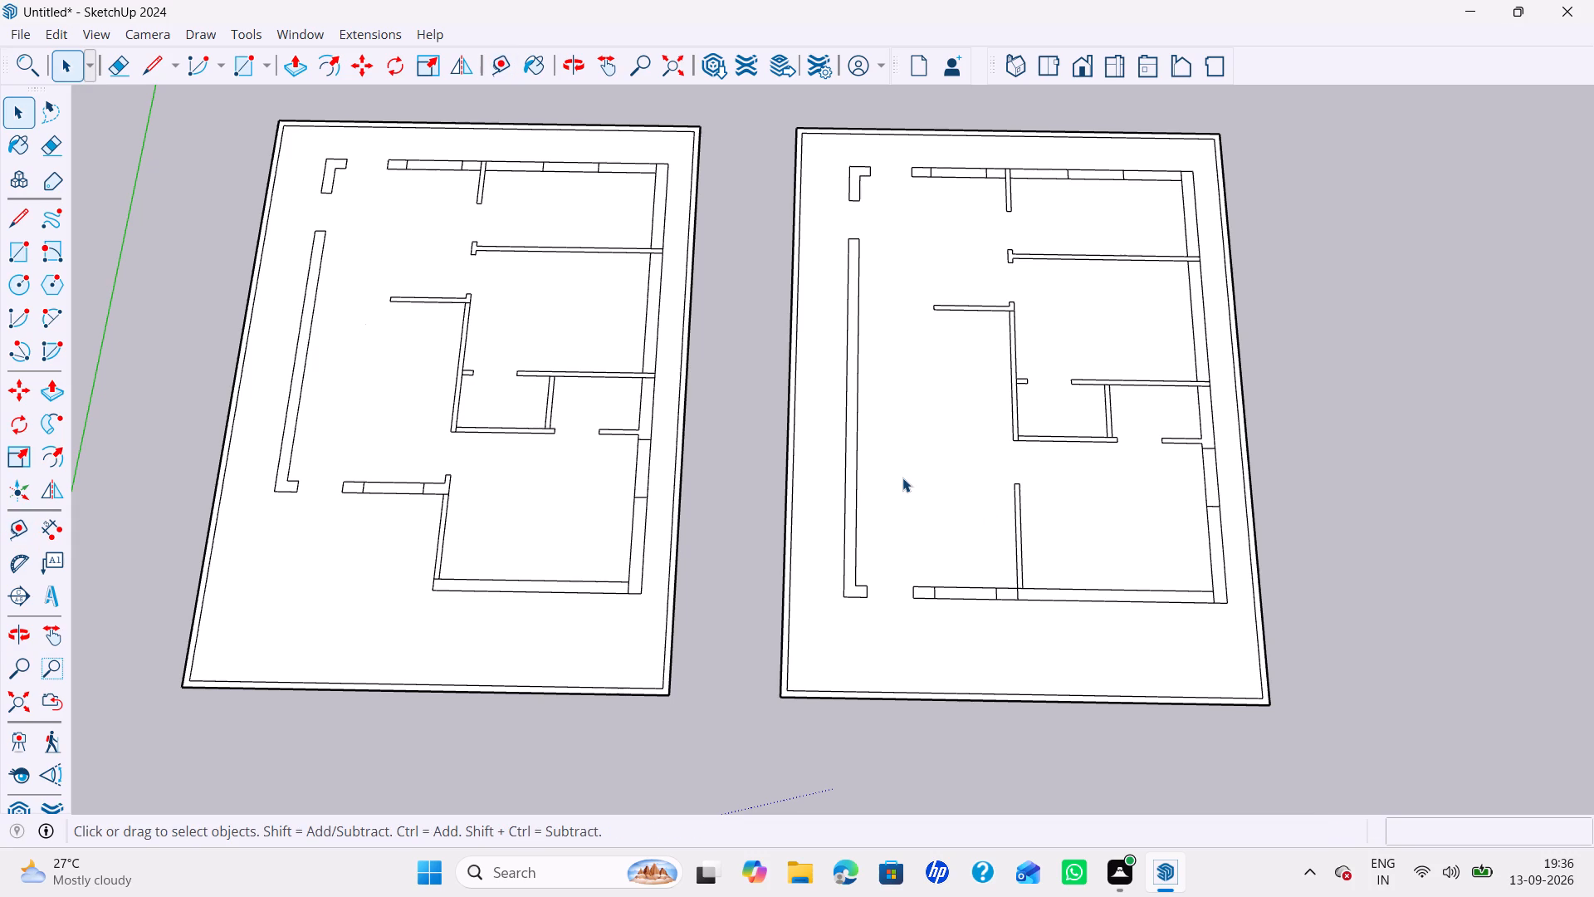
key("Escape")
key("Escape")
middle_click_drag(981, 460, 954, 466)
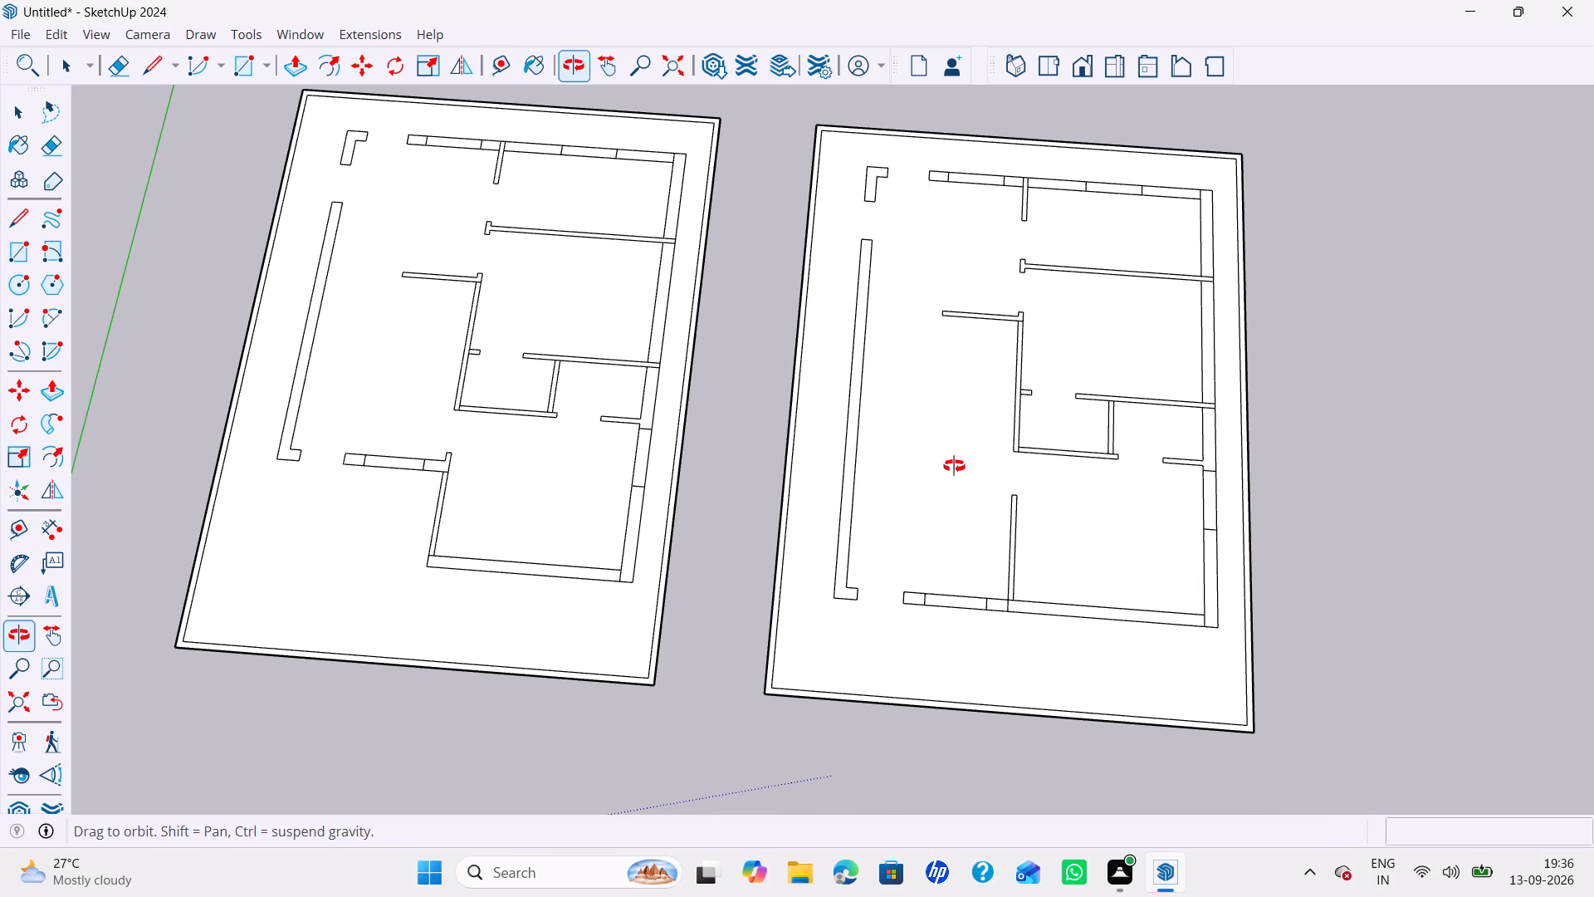
middle_click_drag(954, 466, 966, 464)
scroll(927, 461, "down", 5)
middle_click_drag(539, 424, 552, 450)
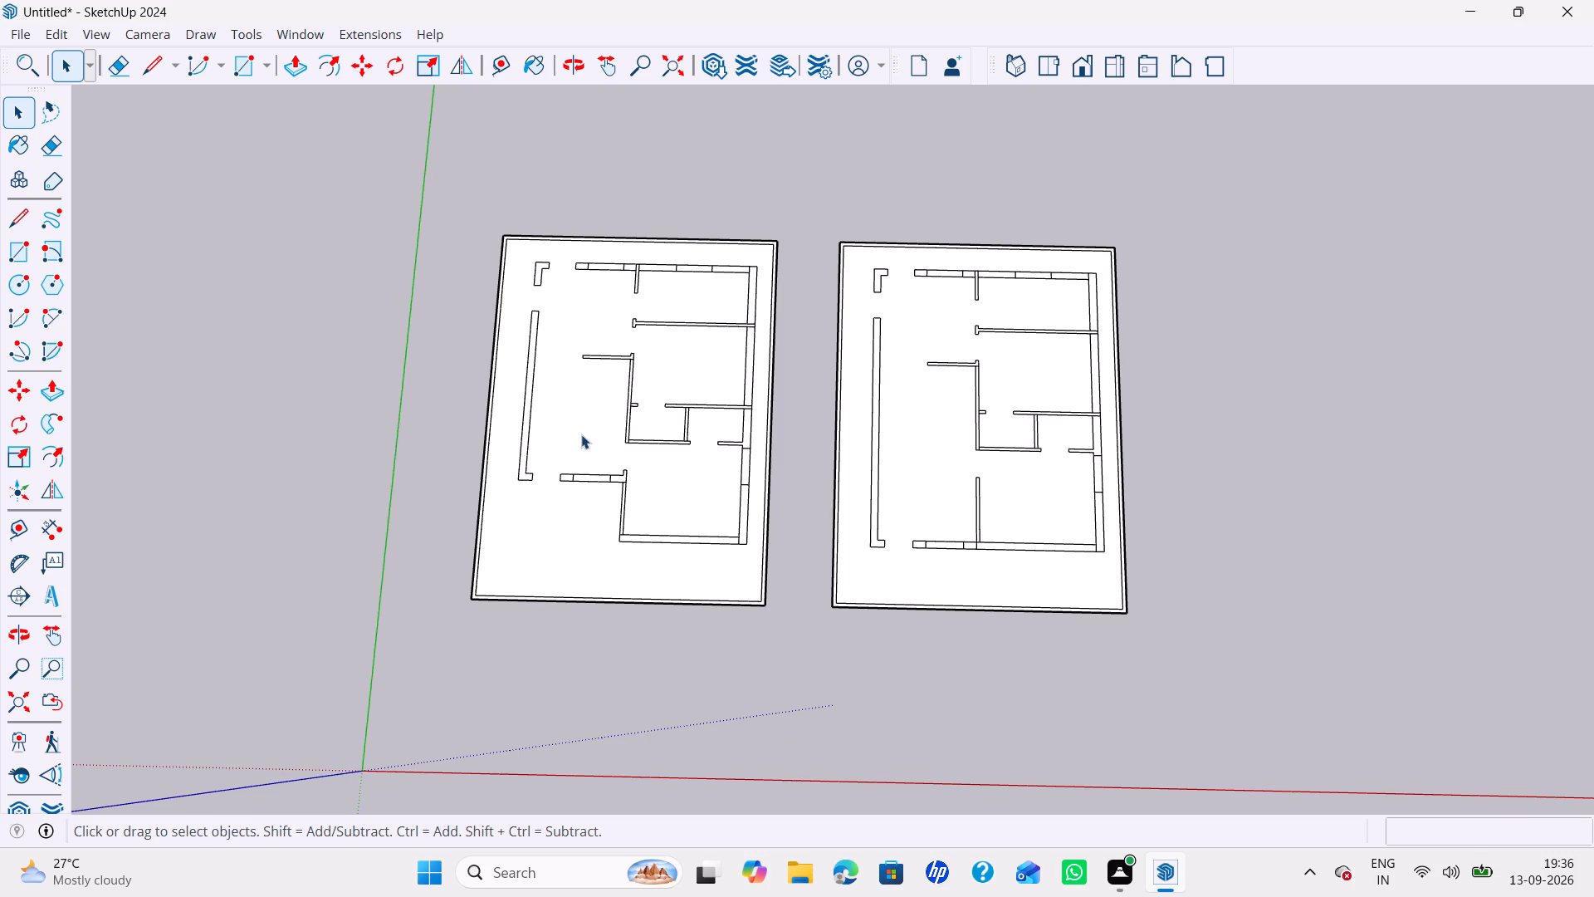
In the original plan, mark a short edge across the long side wall in line with the free-ended partition's near face, erasing the excess line.
key("l")
scroll(598, 371, "up", 10)
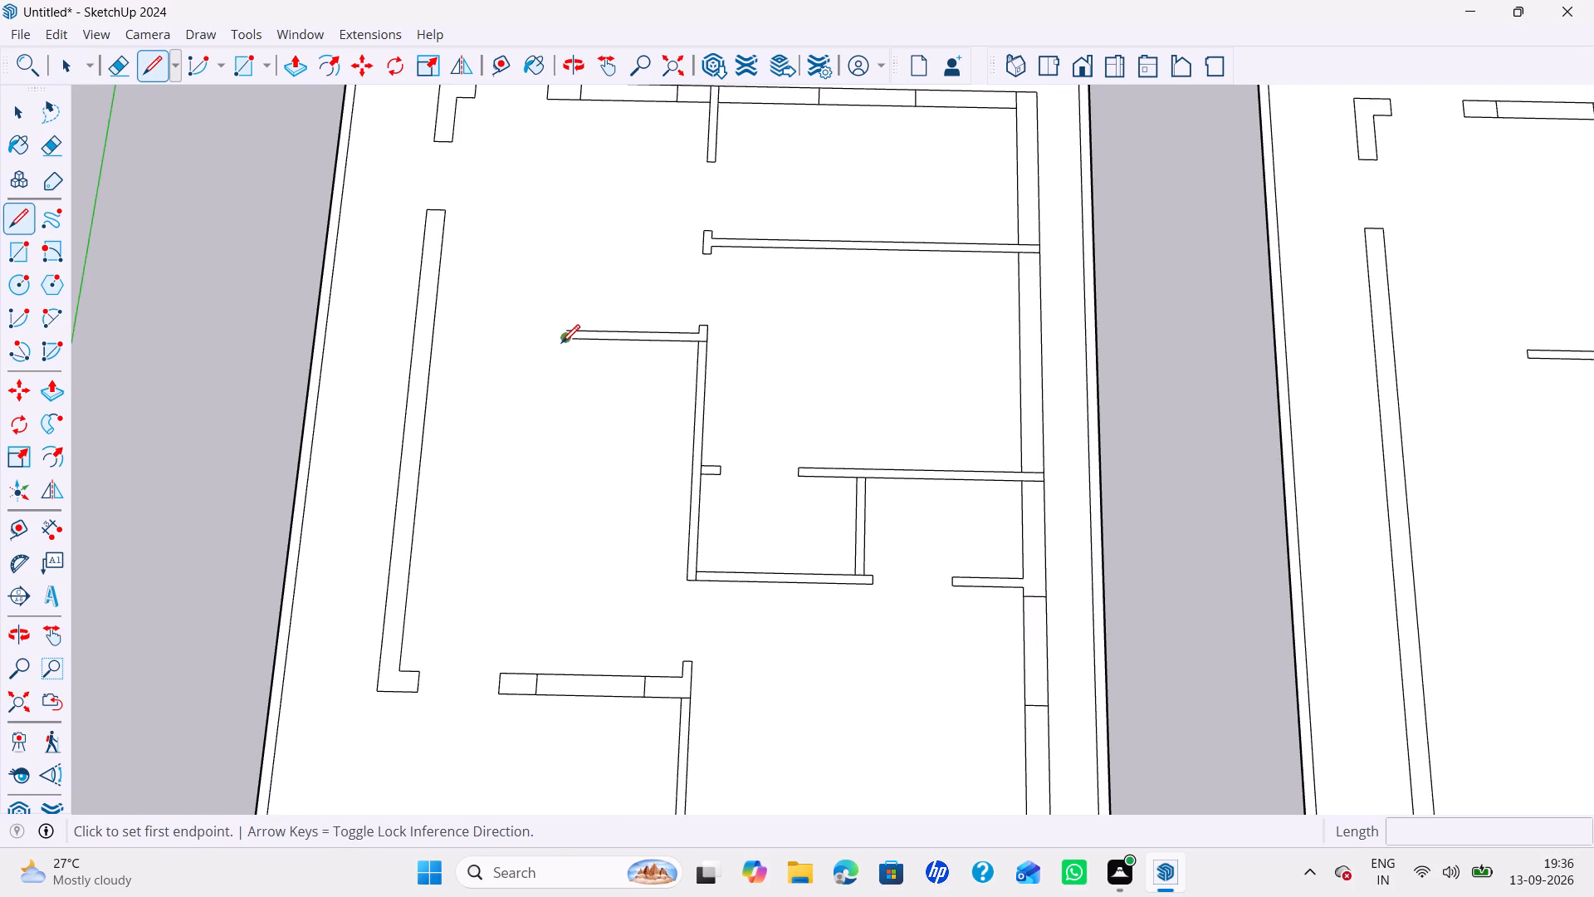
left_click(561, 343)
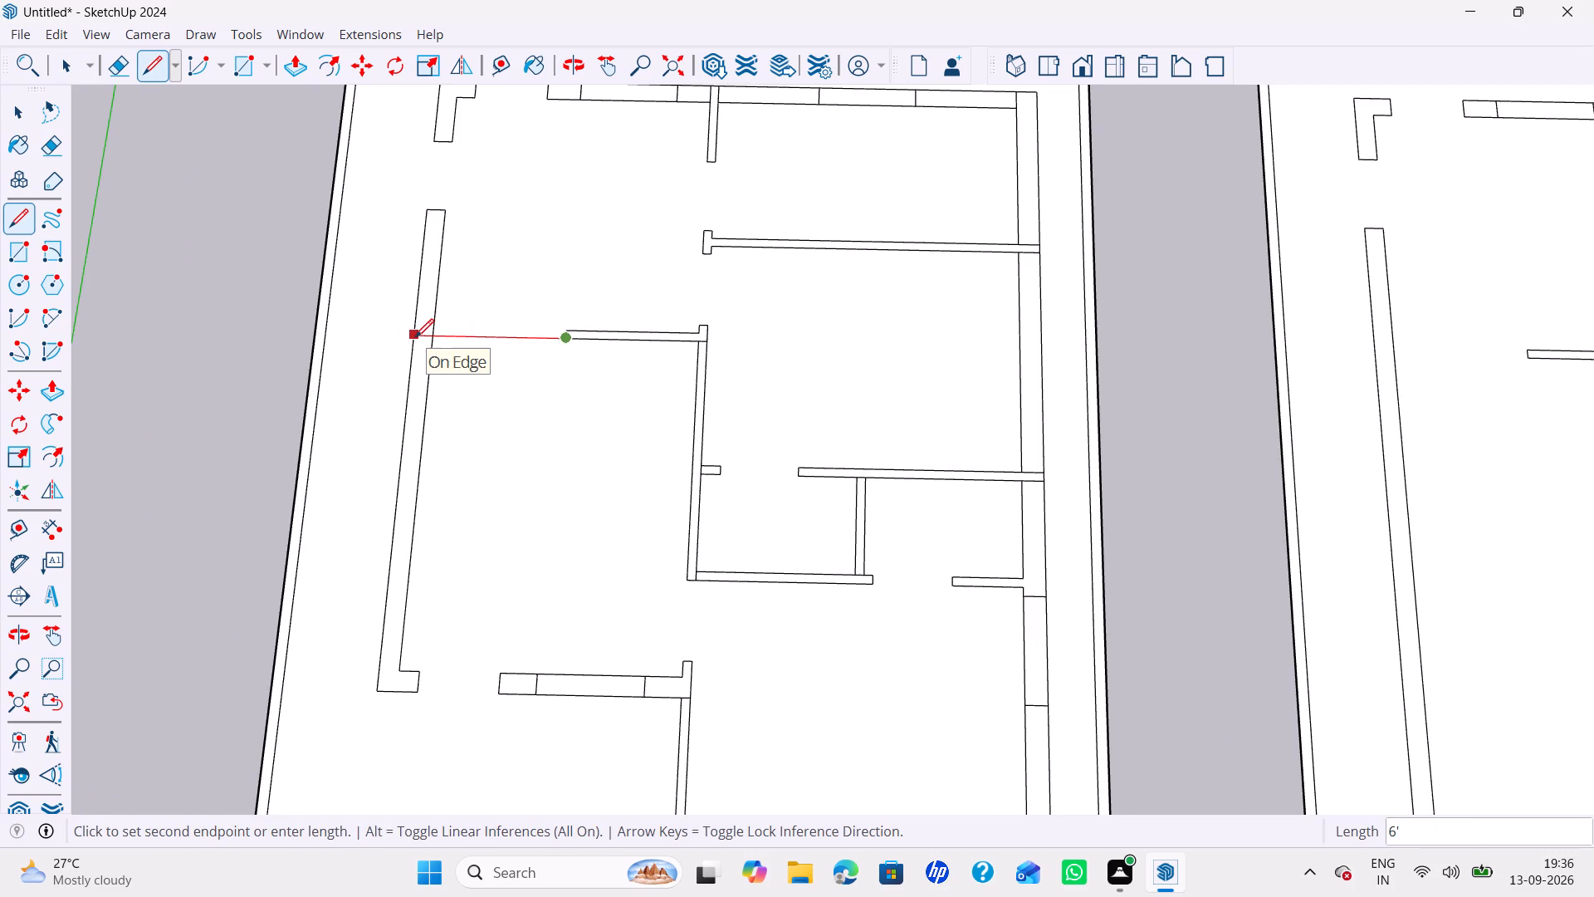
left_click(415, 338)
key("space")
scroll(430, 347, "up", 1)
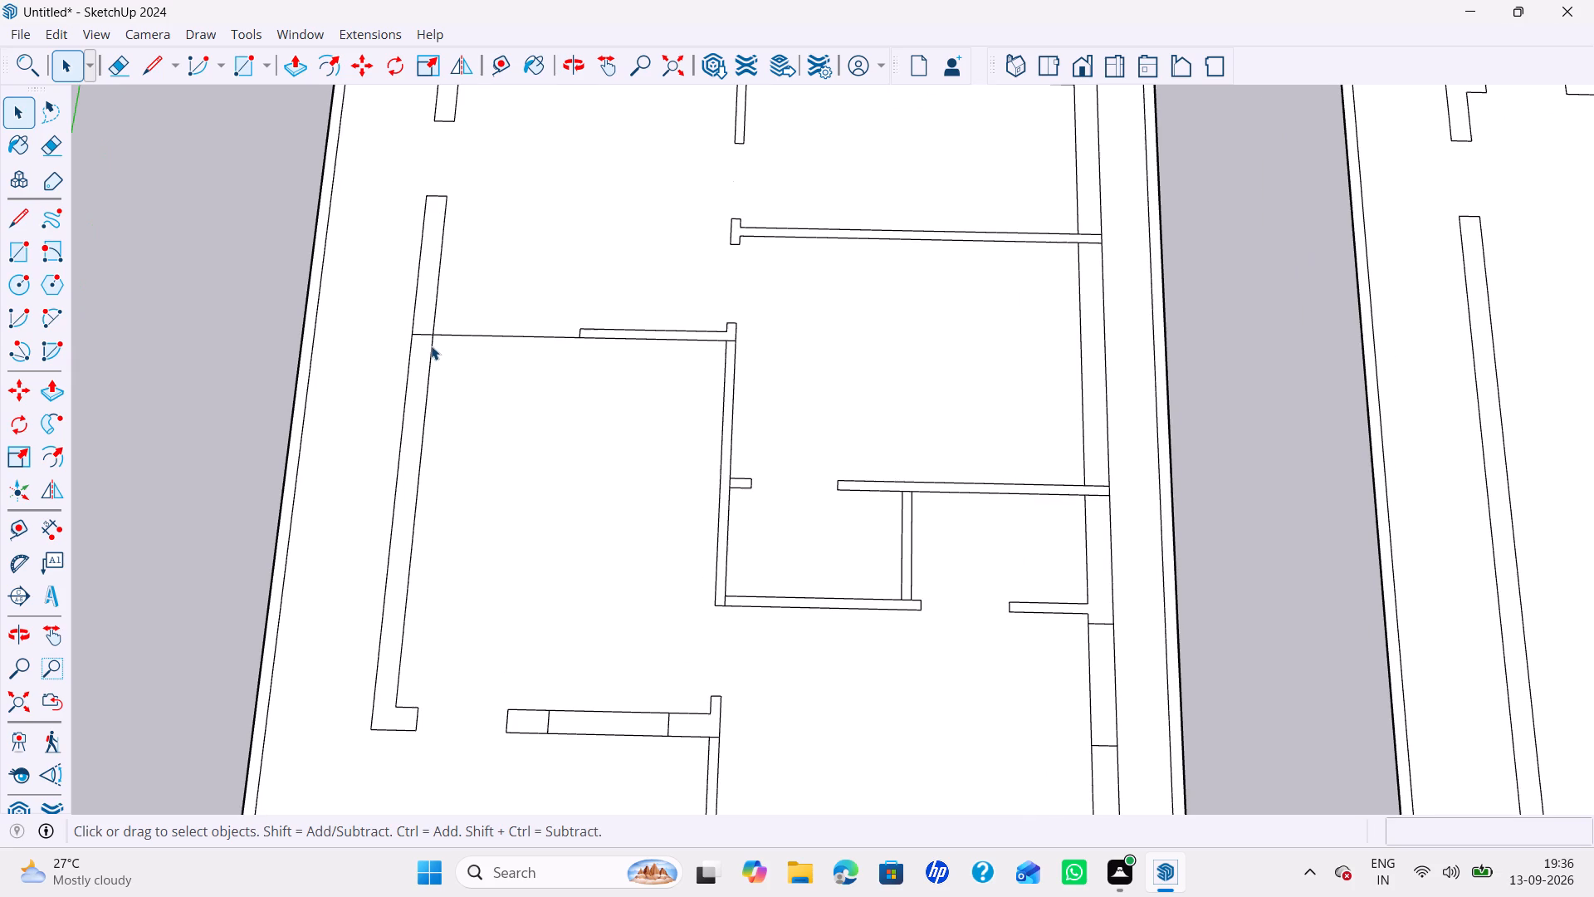
key("e")
left_click_drag(492, 331, 497, 348)
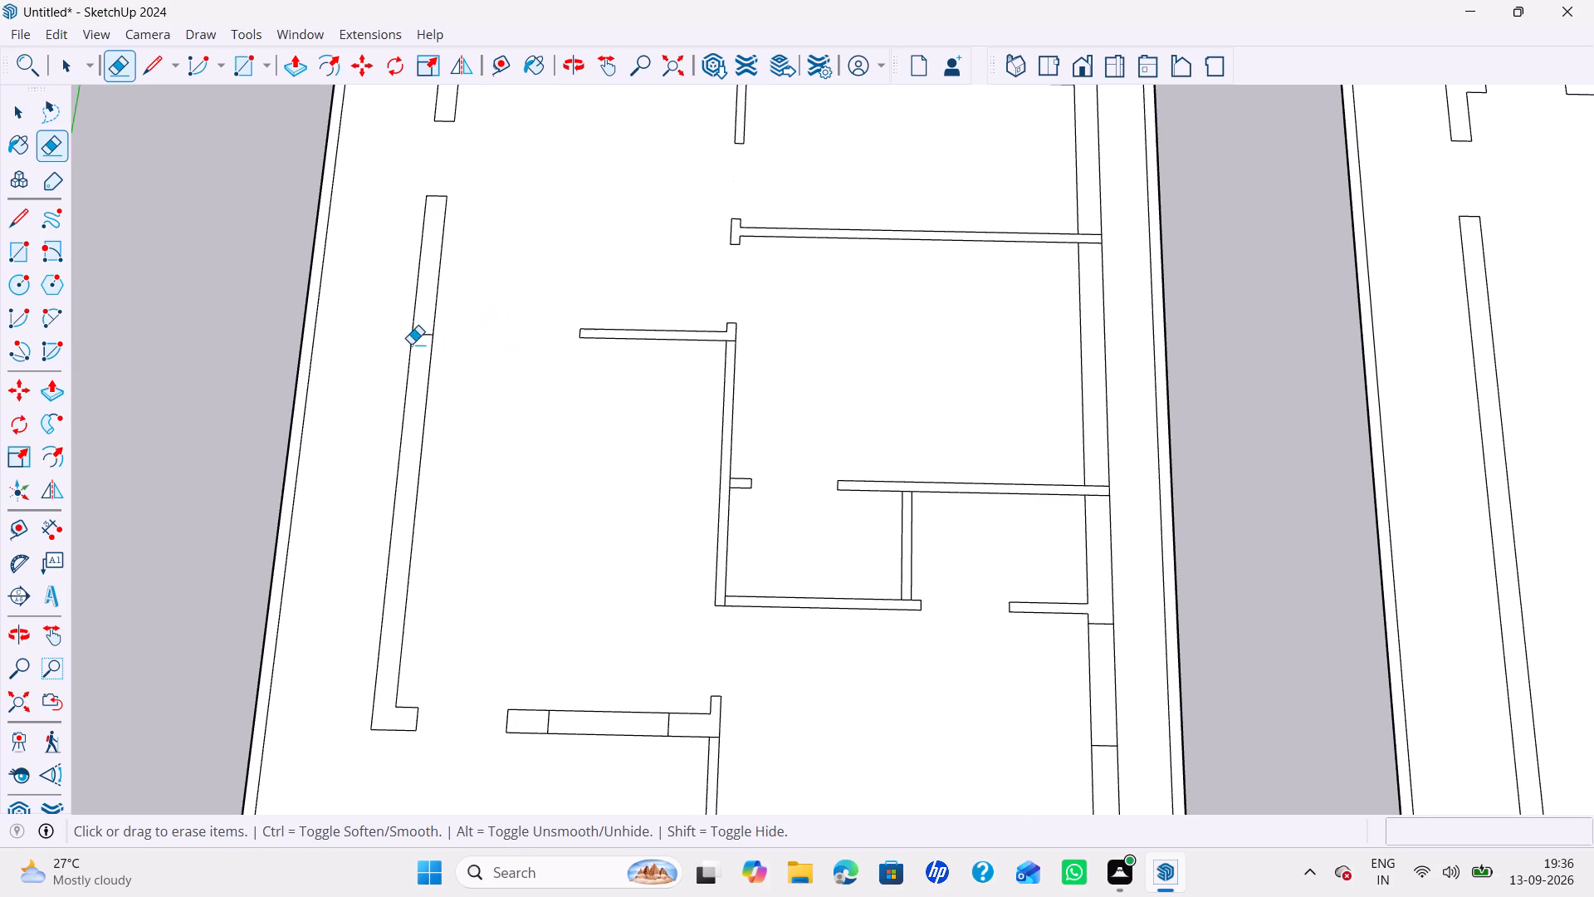
Copy the short cross-wall edge three times along the original plan's long side wall toward the near corner, each 4' apart.
key("space")
left_click(419, 336)
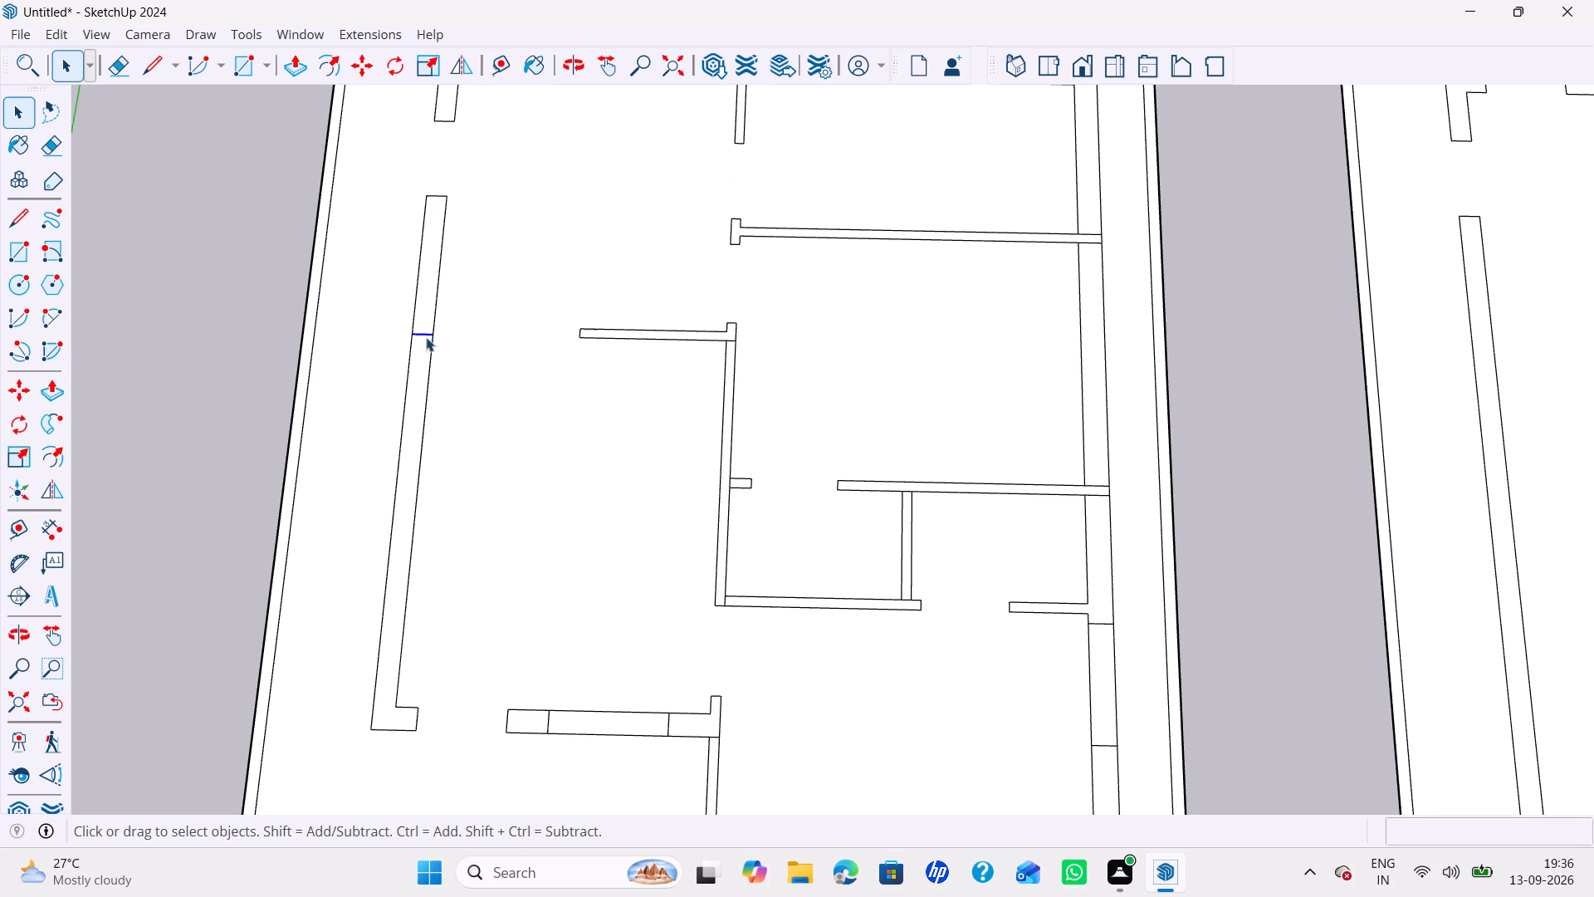
key("m")
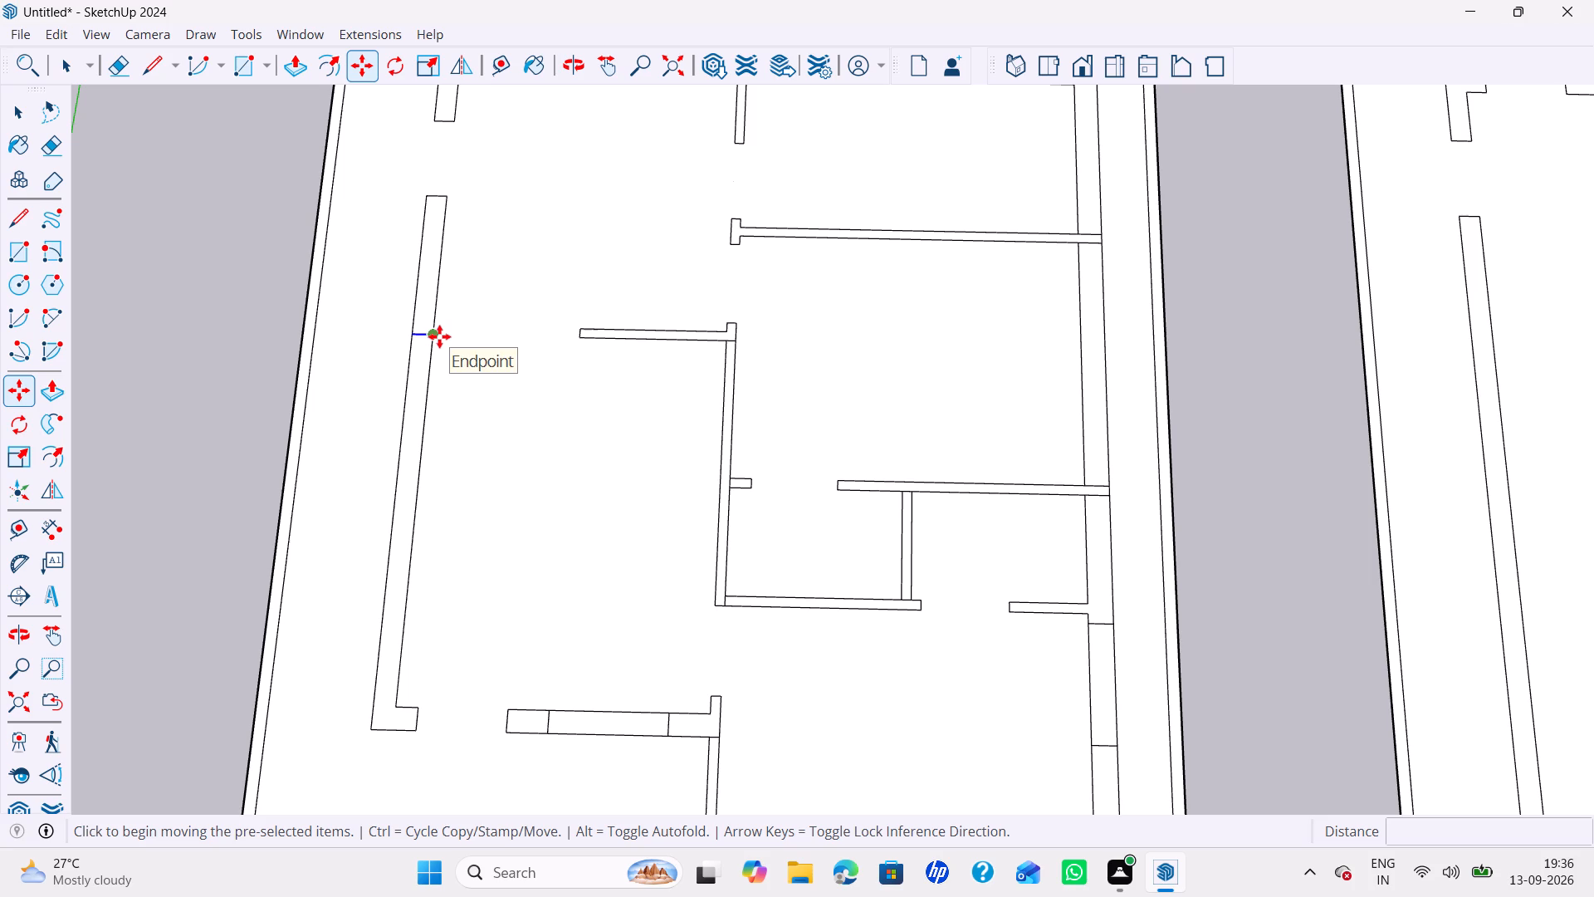
left_click(439, 336)
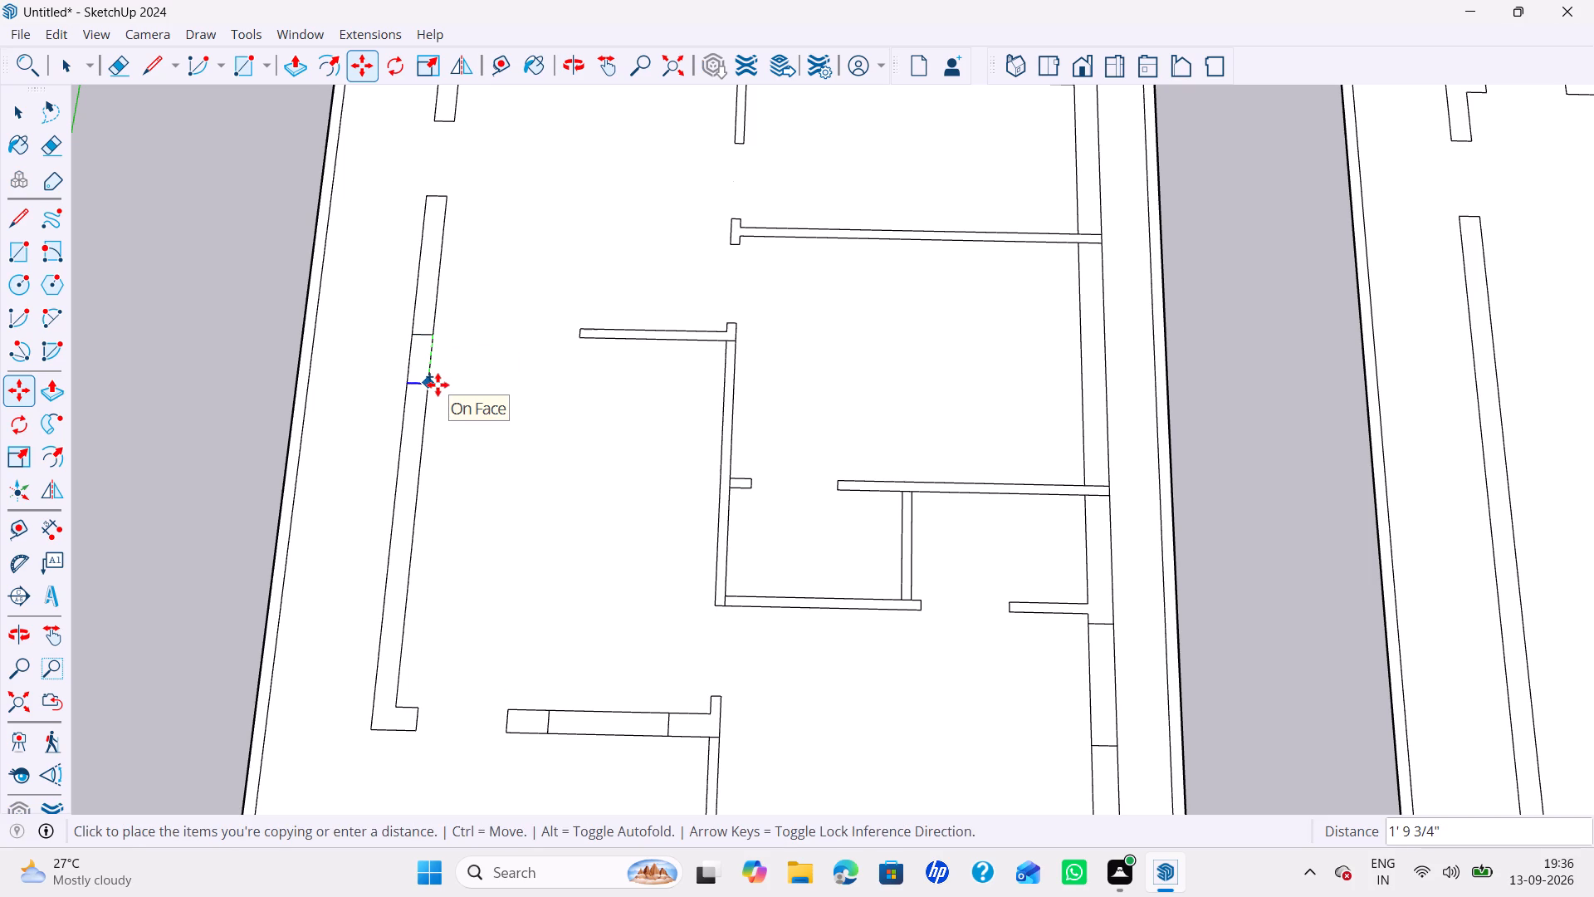
type("4'")
key("Return")
key("space")
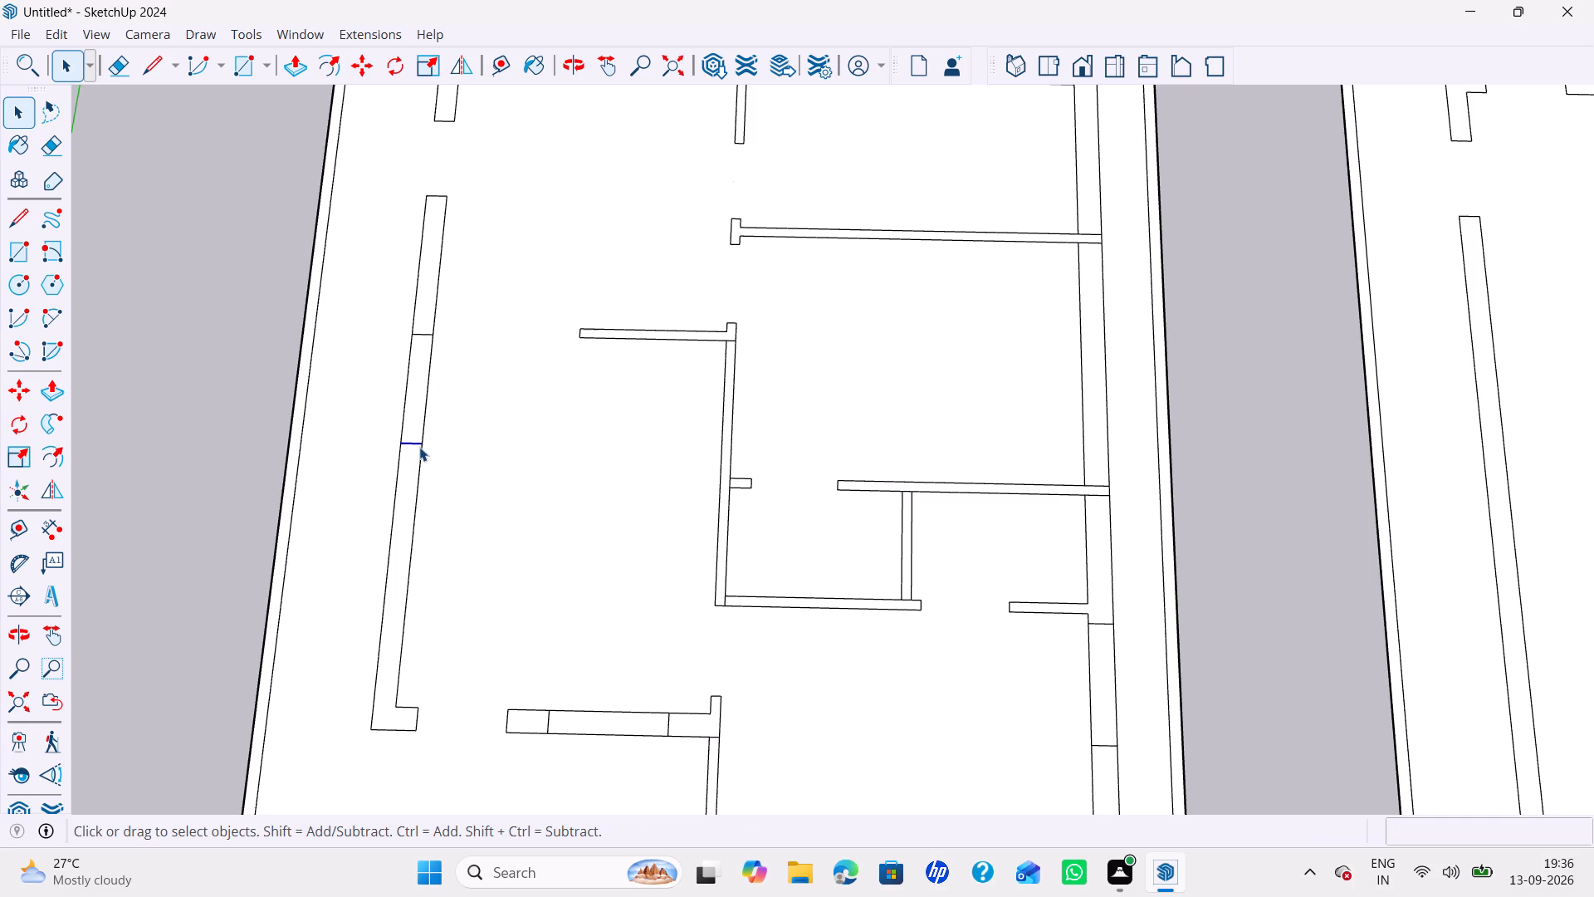
key("m")
left_click(418, 441)
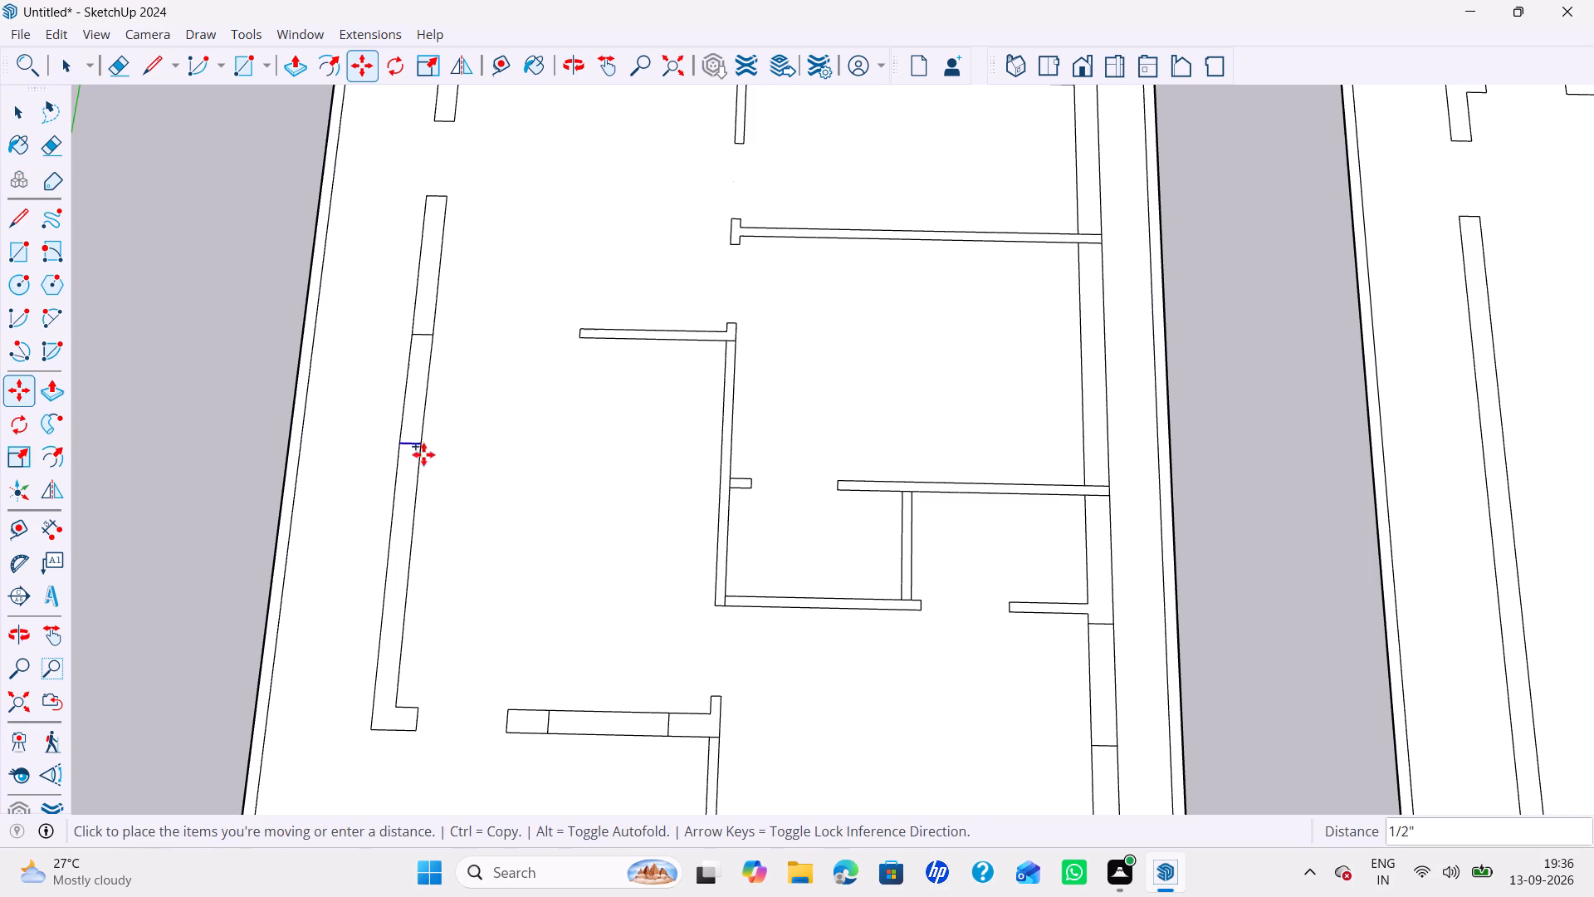
left_click(412, 557)
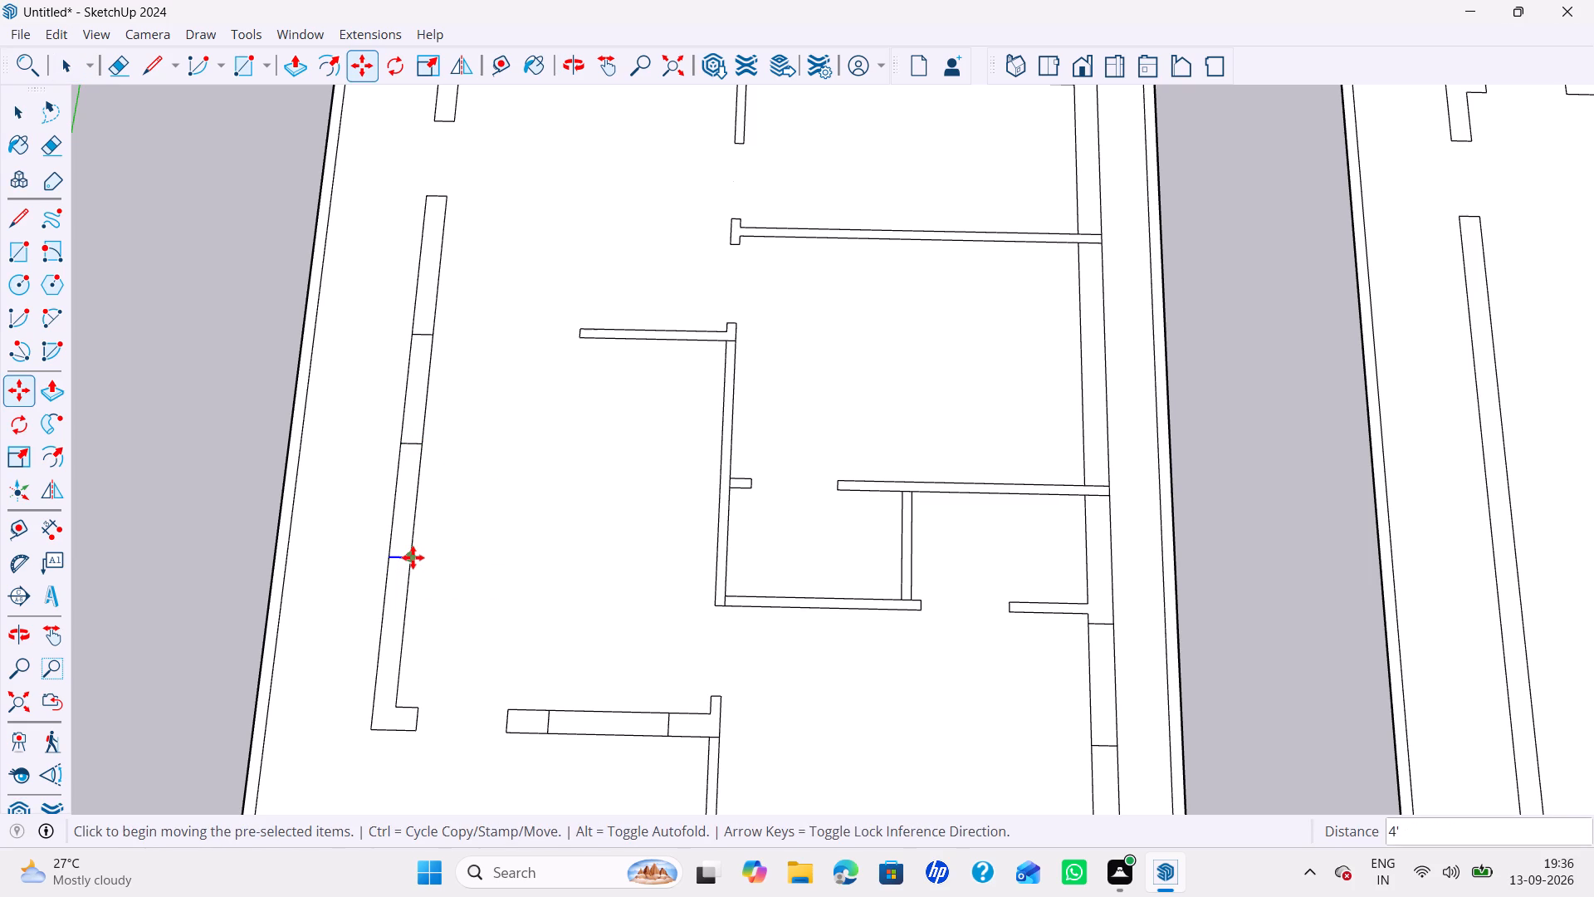
left_click(413, 557)
type("4'")
key("Return")
key("space")
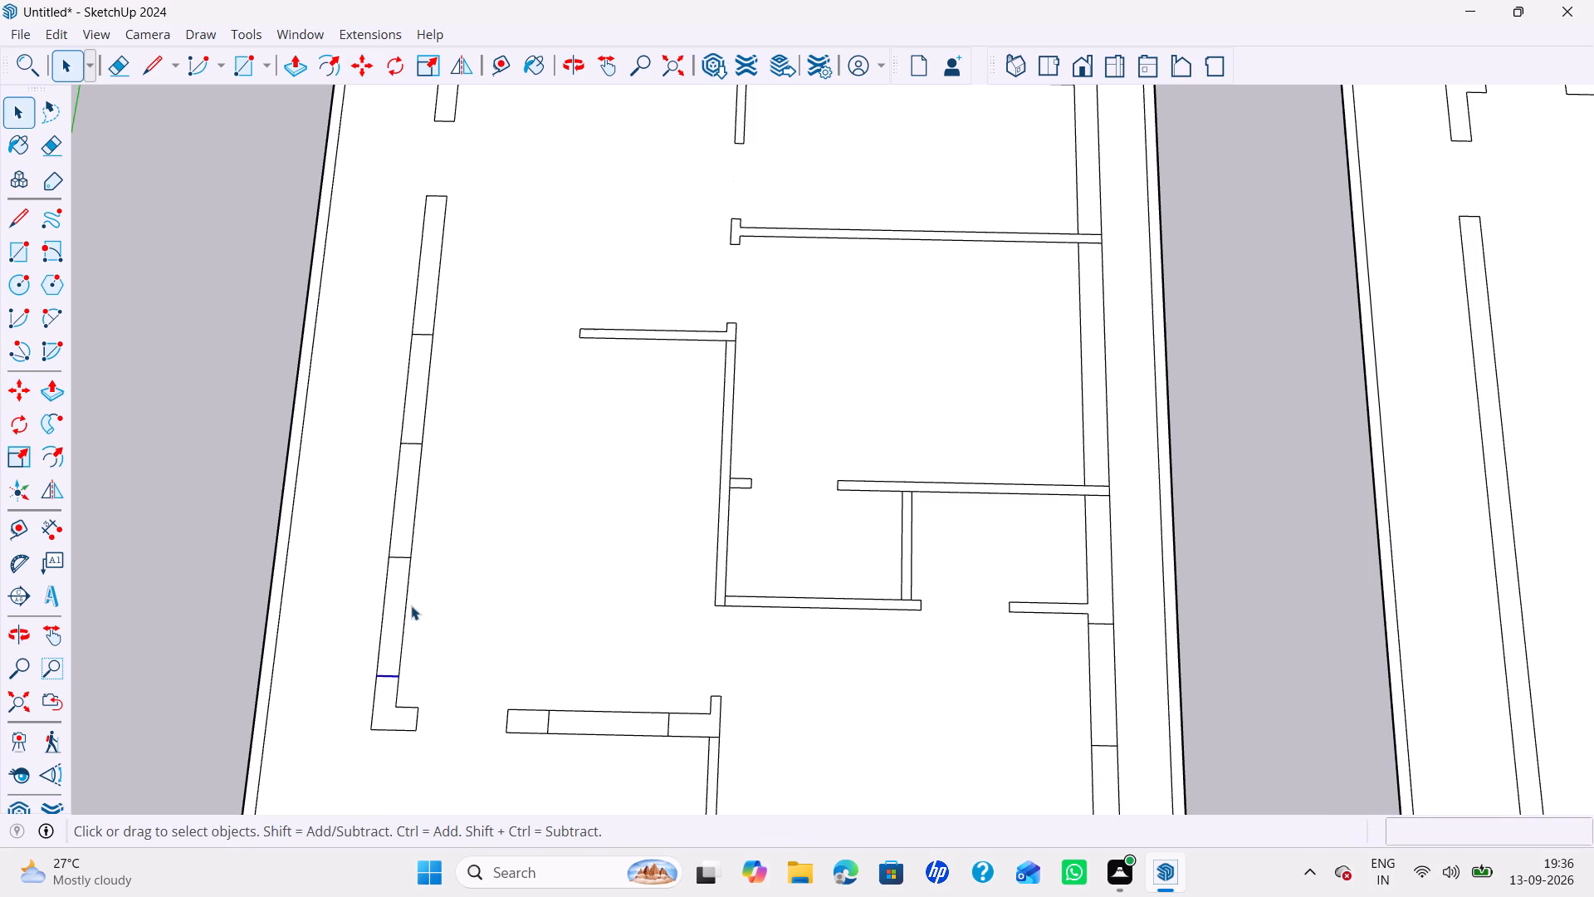
Undo the last two 4' copies of the short cross-wall edge on the original plan's long side wall.
left_click(394, 559, "ctrl")
scroll(436, 545, "down", 5)
middle_click_drag(440, 547, 477, 552)
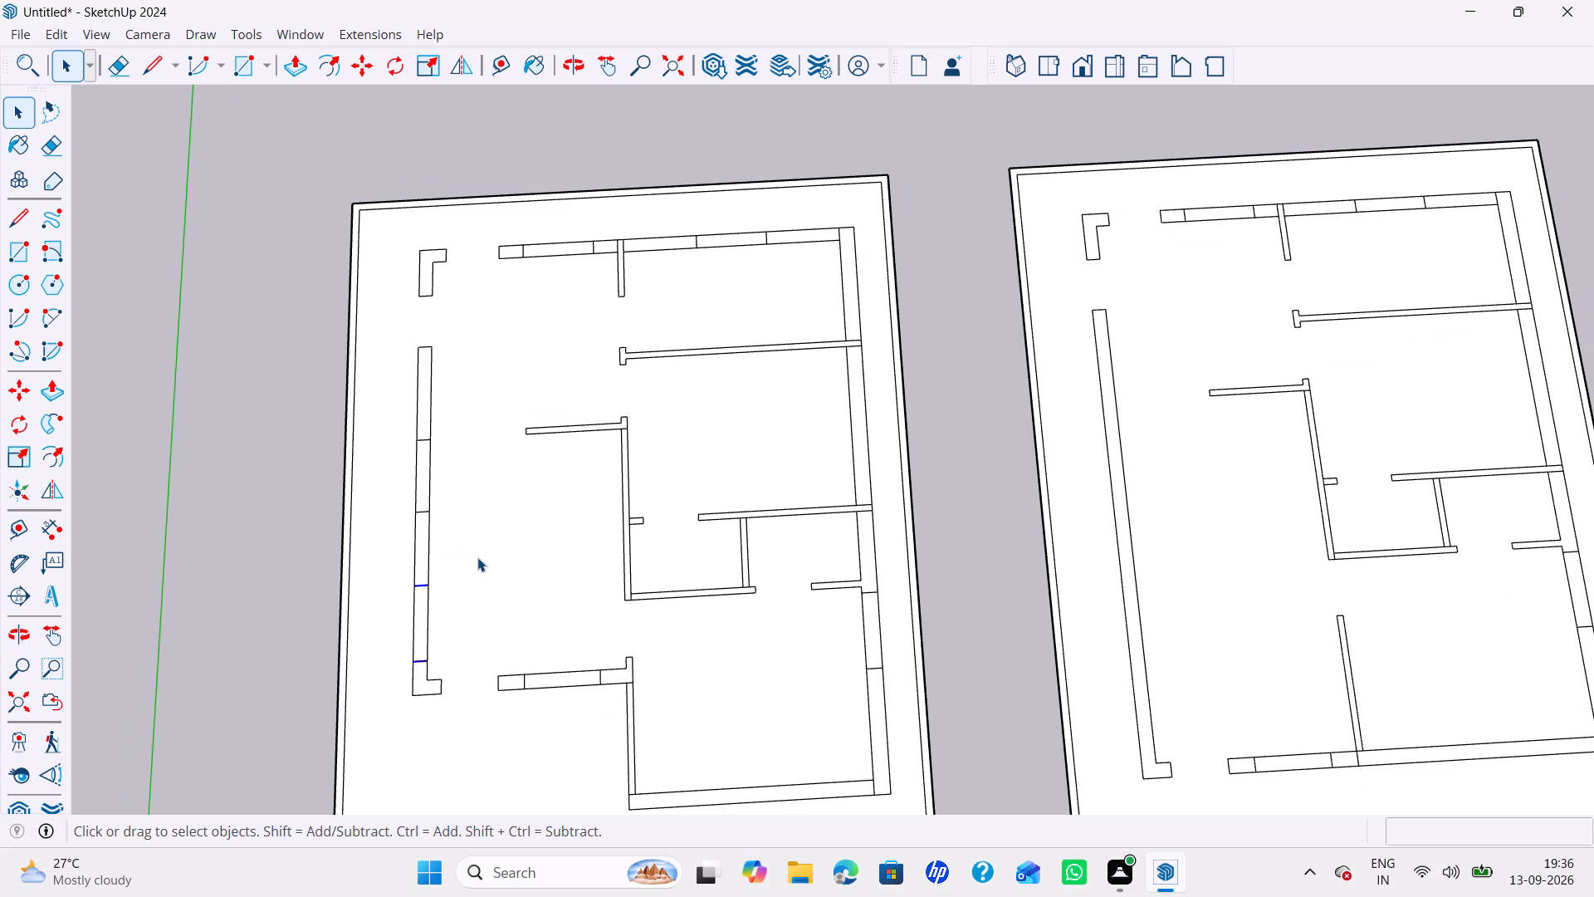
key("ctrl+z")
scroll(492, 556, "down", 6)
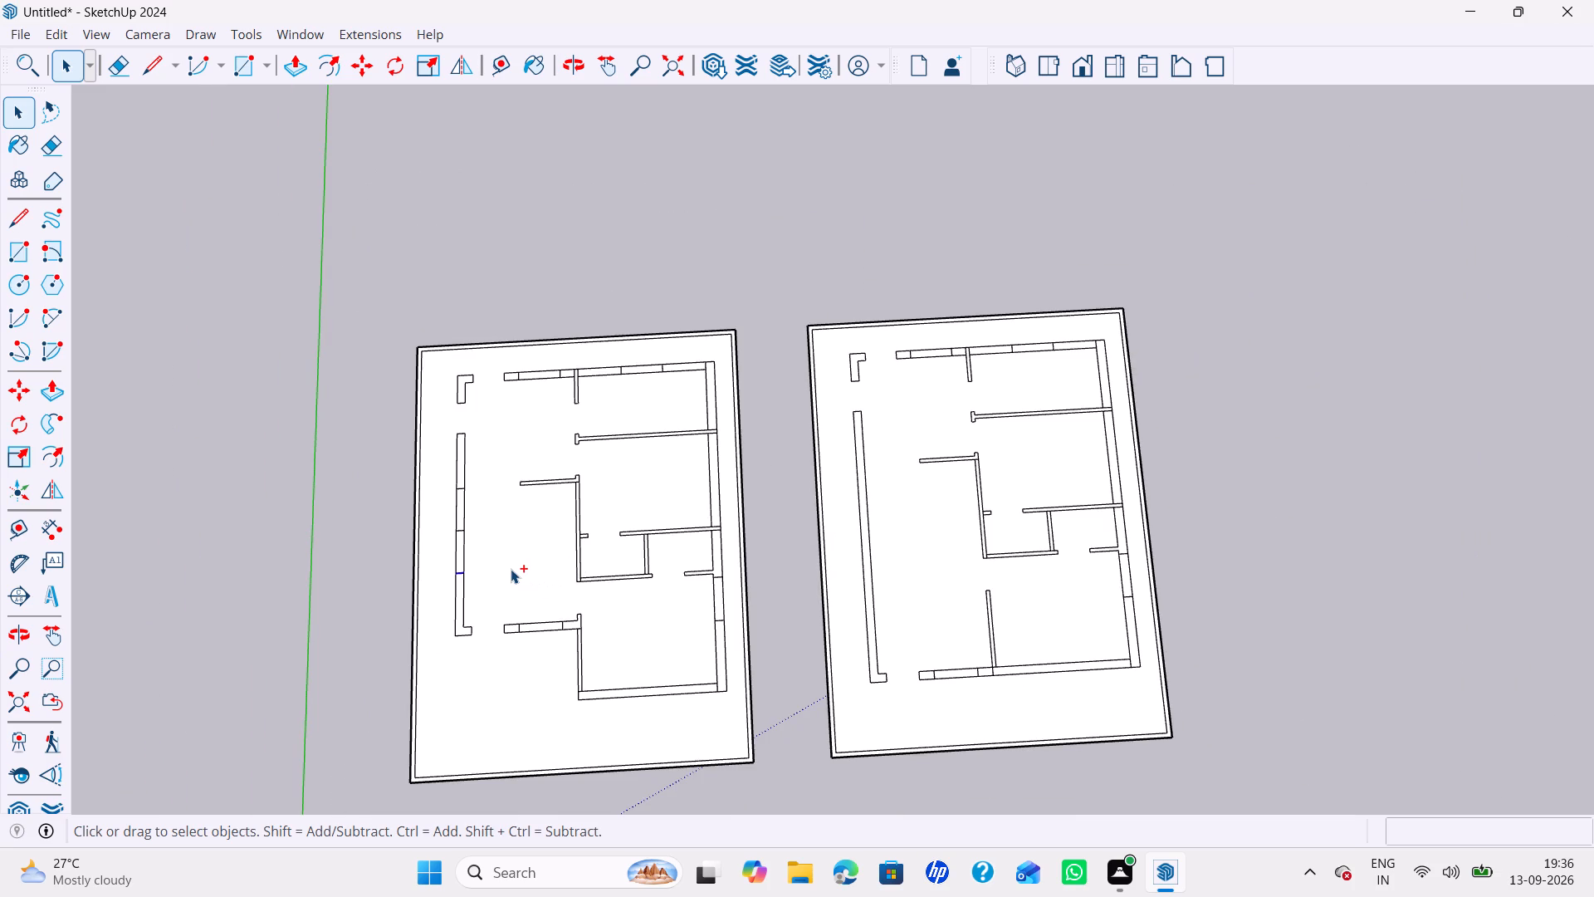
key("ctrl+z")
scroll(604, 566, "down", 1)
middle_click_drag(600, 566, 528, 575)
scroll(528, 575, "down", 1)
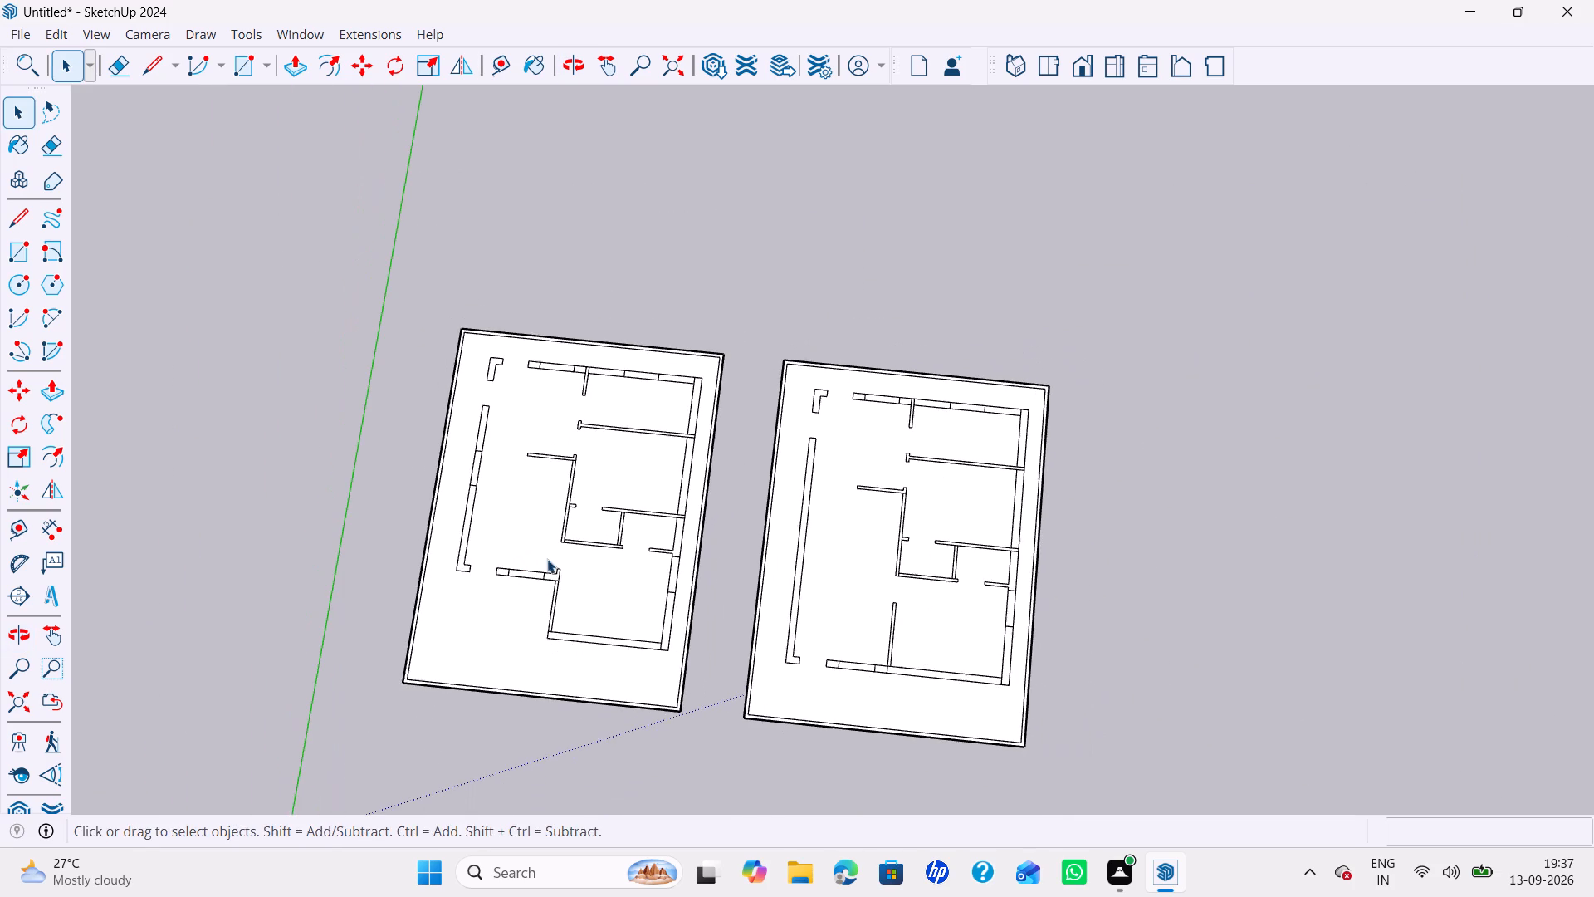
Copy the two remaining cross-wall edges from the original plan's long side wall to the modified plan's, using the short partition's free end as reference.
middle_click_drag(712, 507, 735, 507)
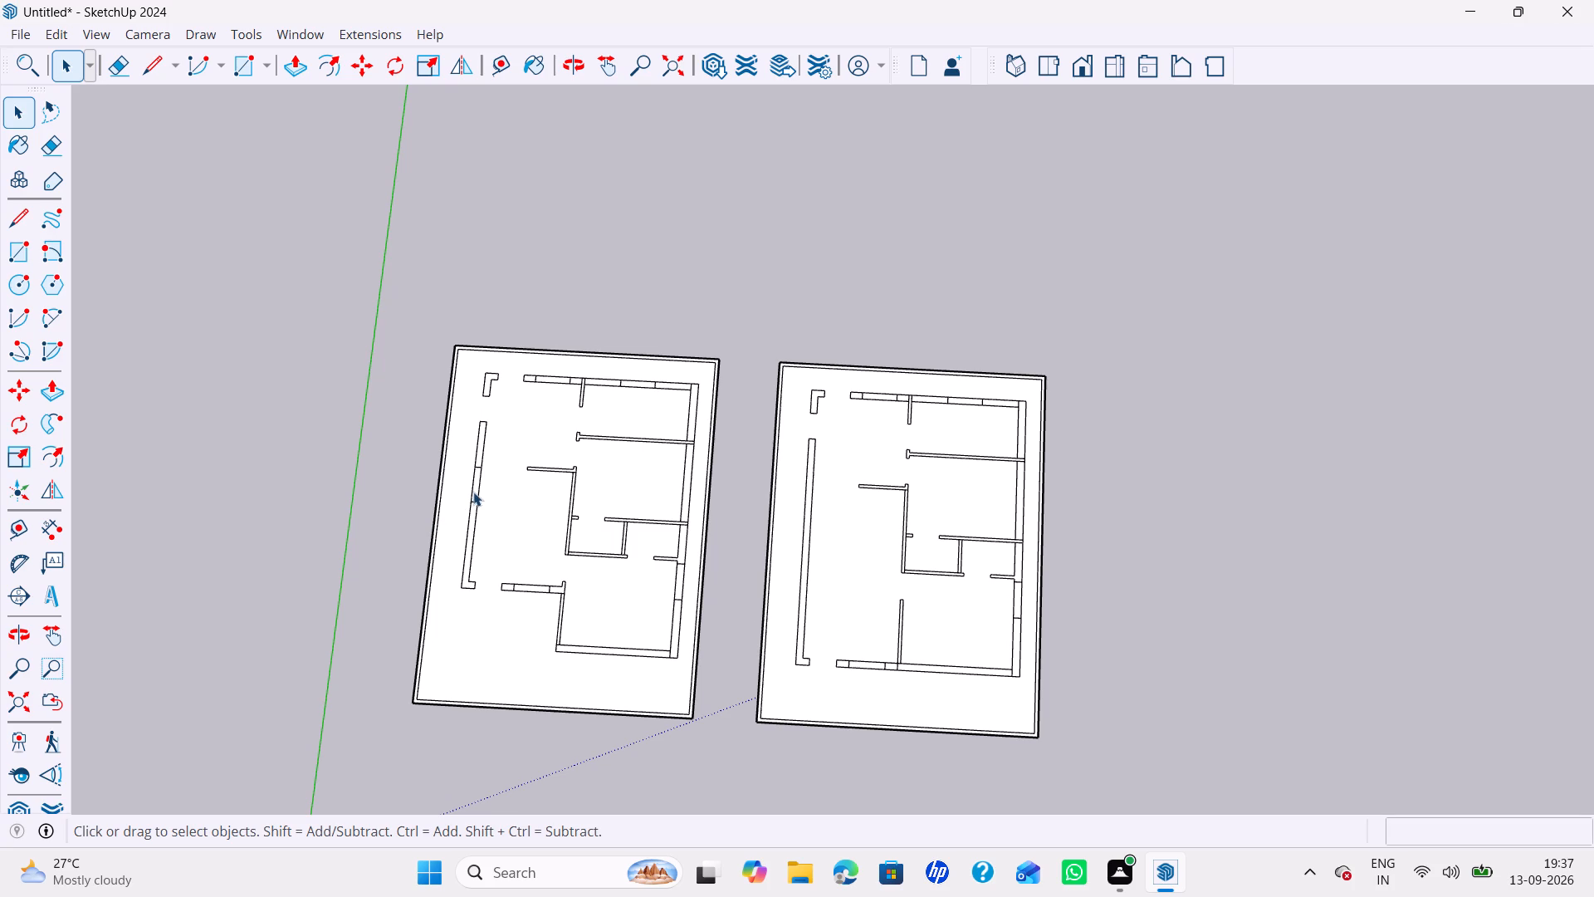
scroll(467, 468, "up", 4)
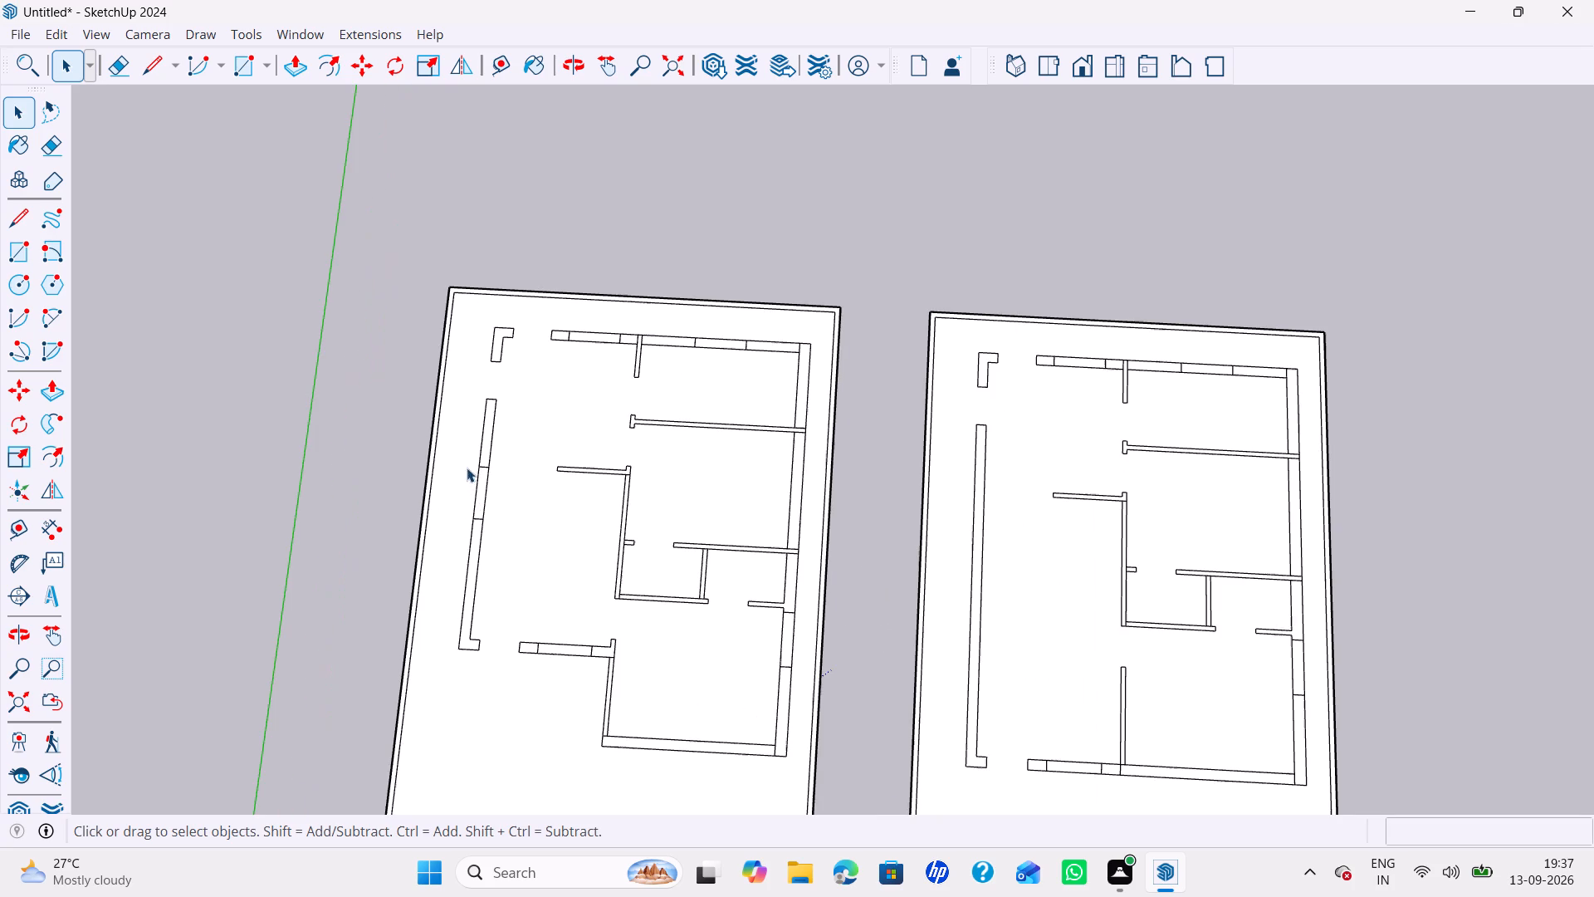
left_click(484, 467)
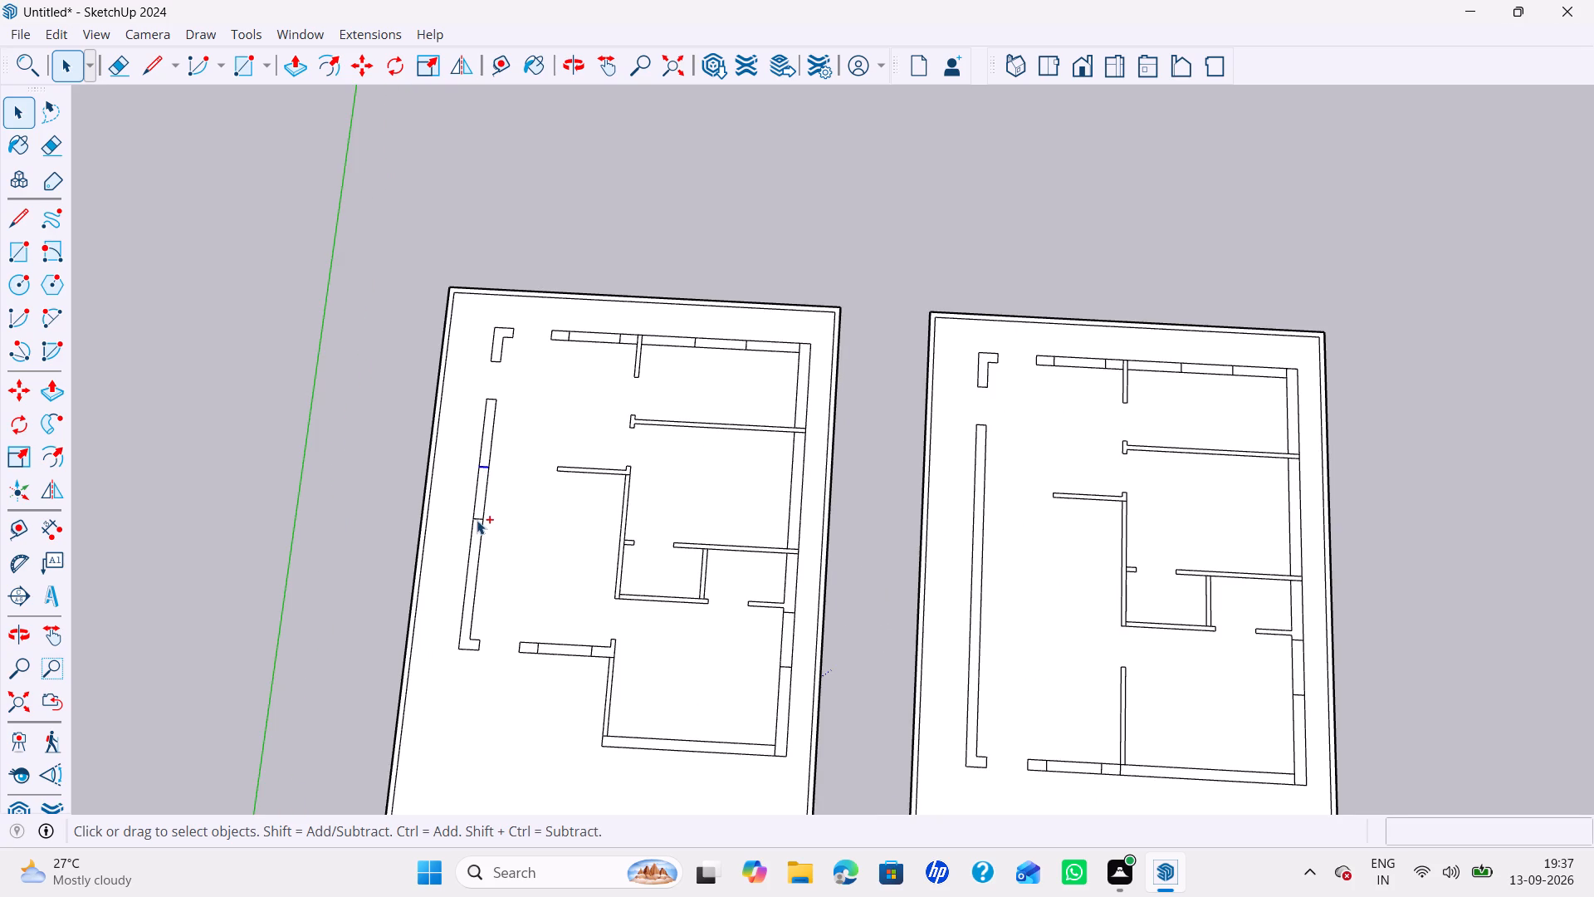
left_click(477, 520, "ctrl")
key("m")
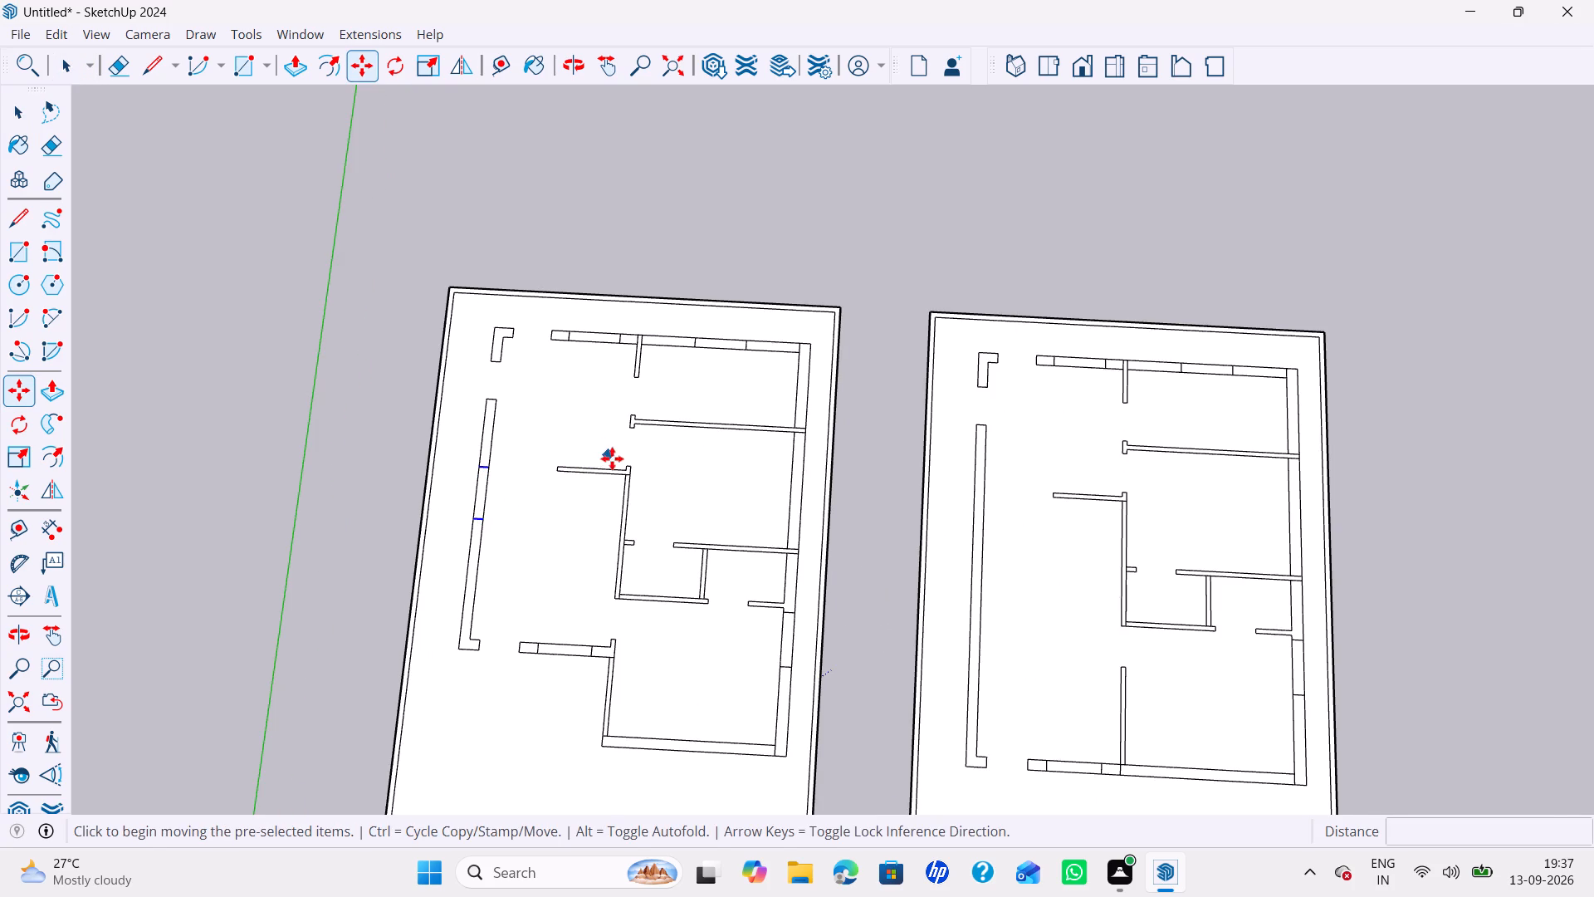
scroll(612, 458, "up", 4)
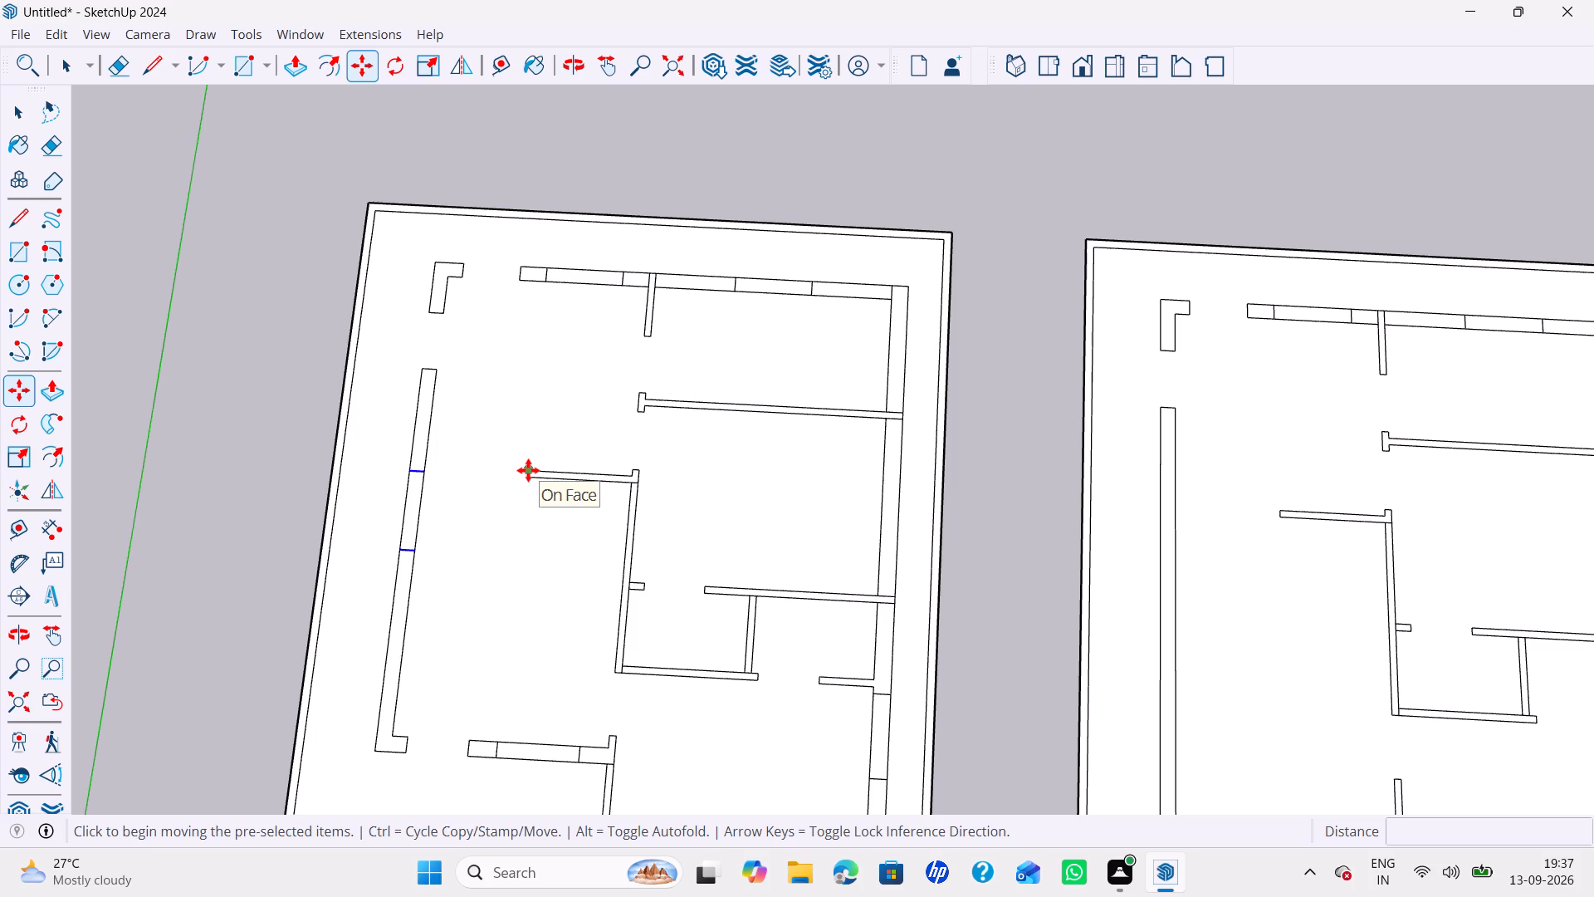
left_click(528, 470)
middle_click_drag(987, 466, 868, 513)
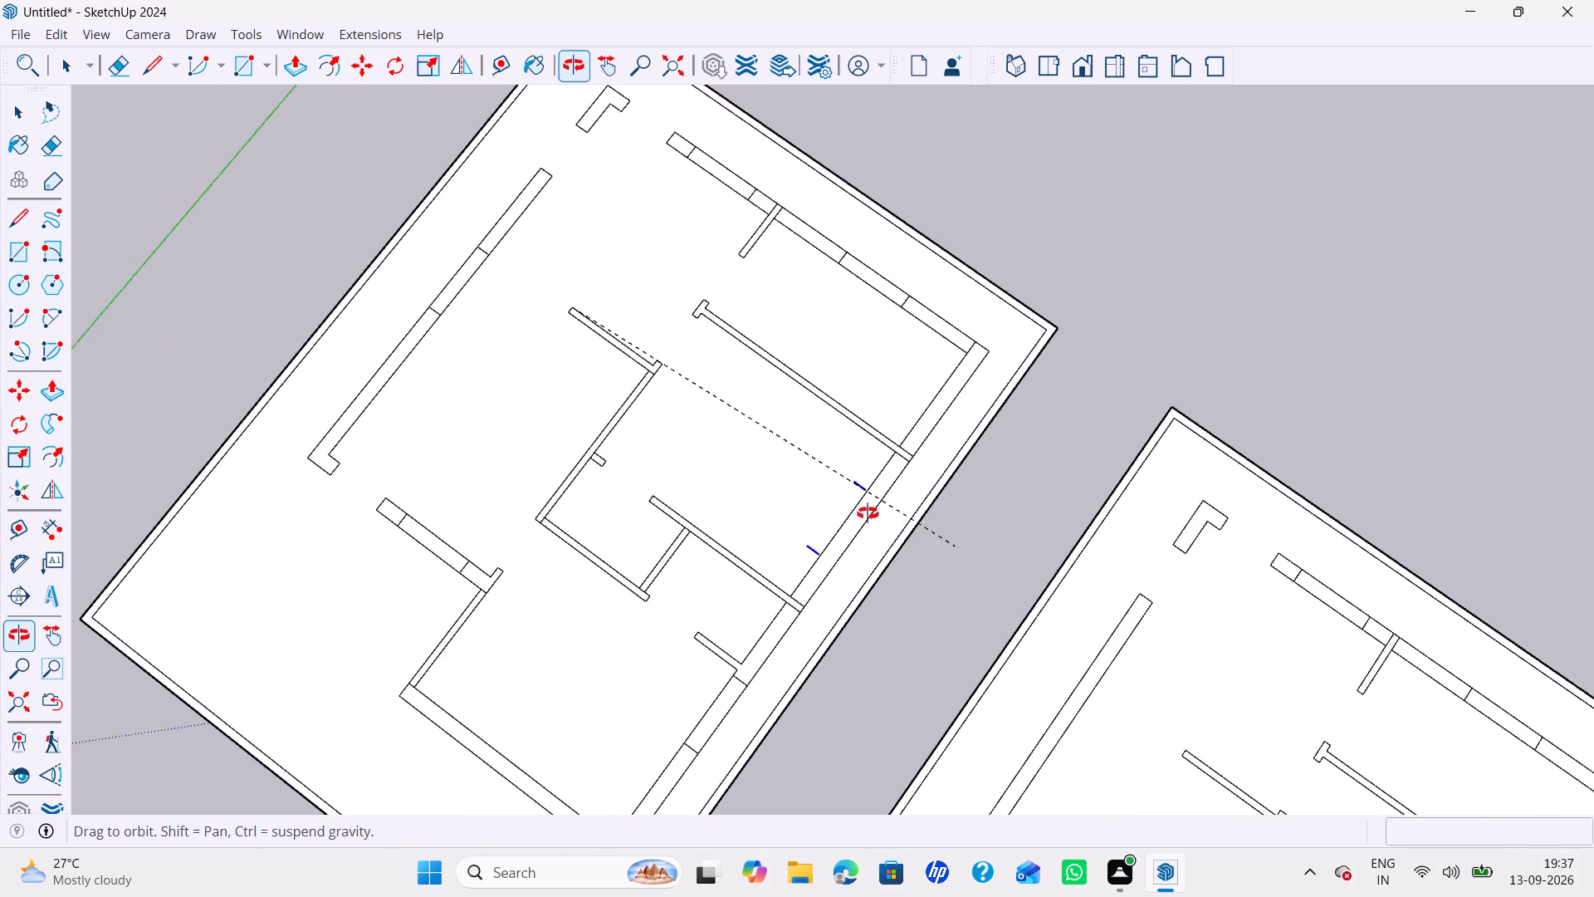
middle_click_drag(868, 513, 824, 567)
middle_click_drag(830, 560, 785, 628)
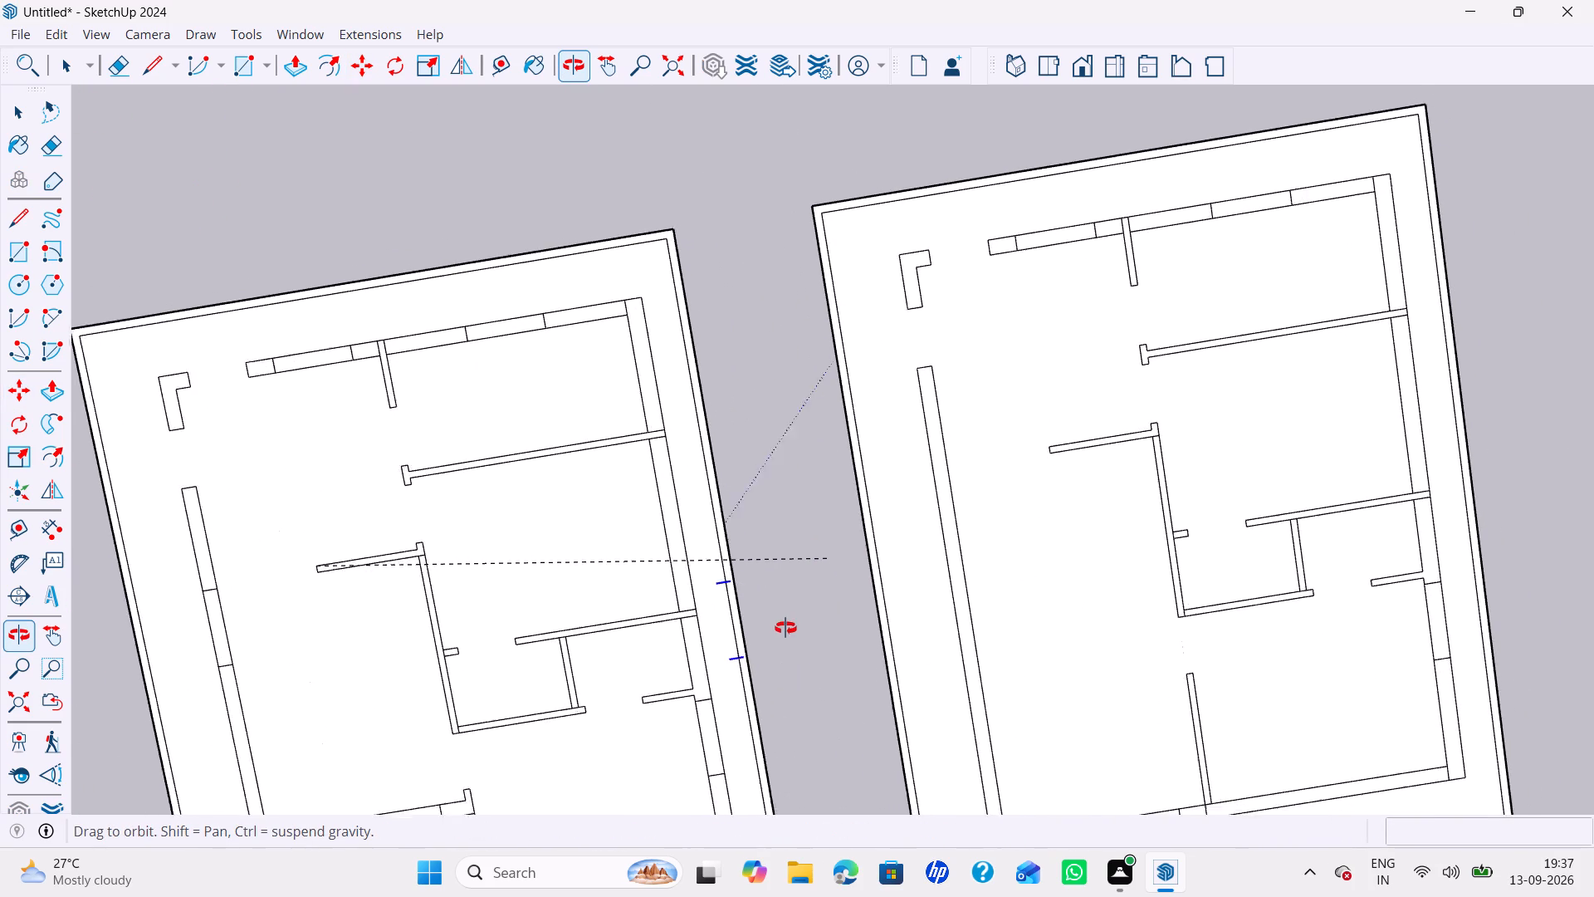
middle_click_drag(785, 628, 731, 512)
scroll(894, 587, "down", 8)
middle_click_drag(984, 604, 897, 632)
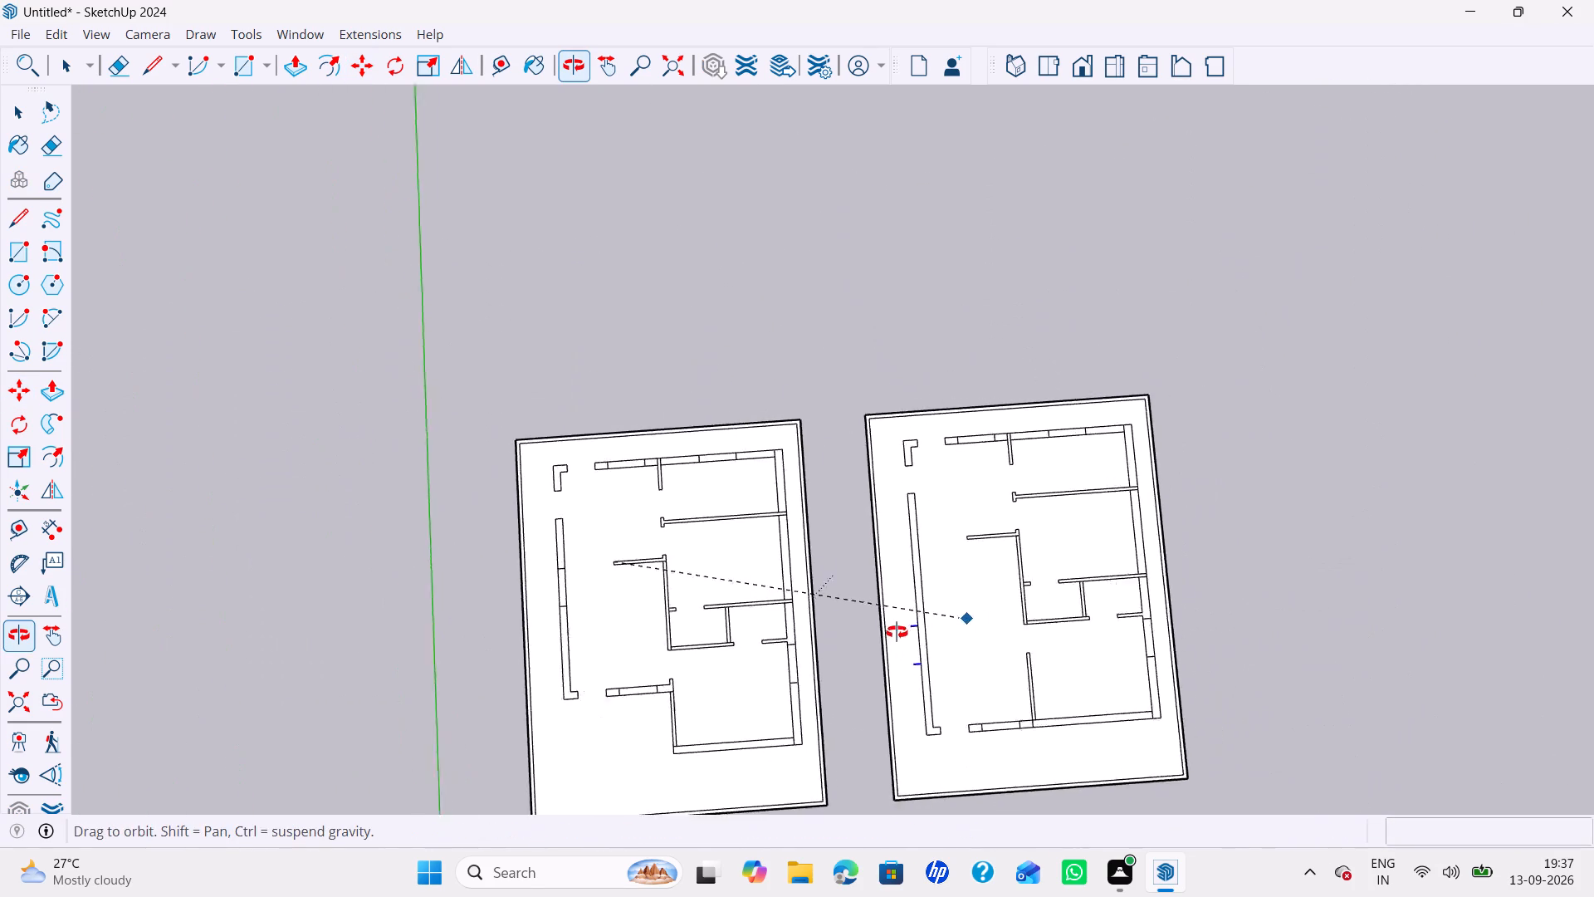
middle_click_drag(897, 632, 886, 635)
scroll(885, 571, "up", 5)
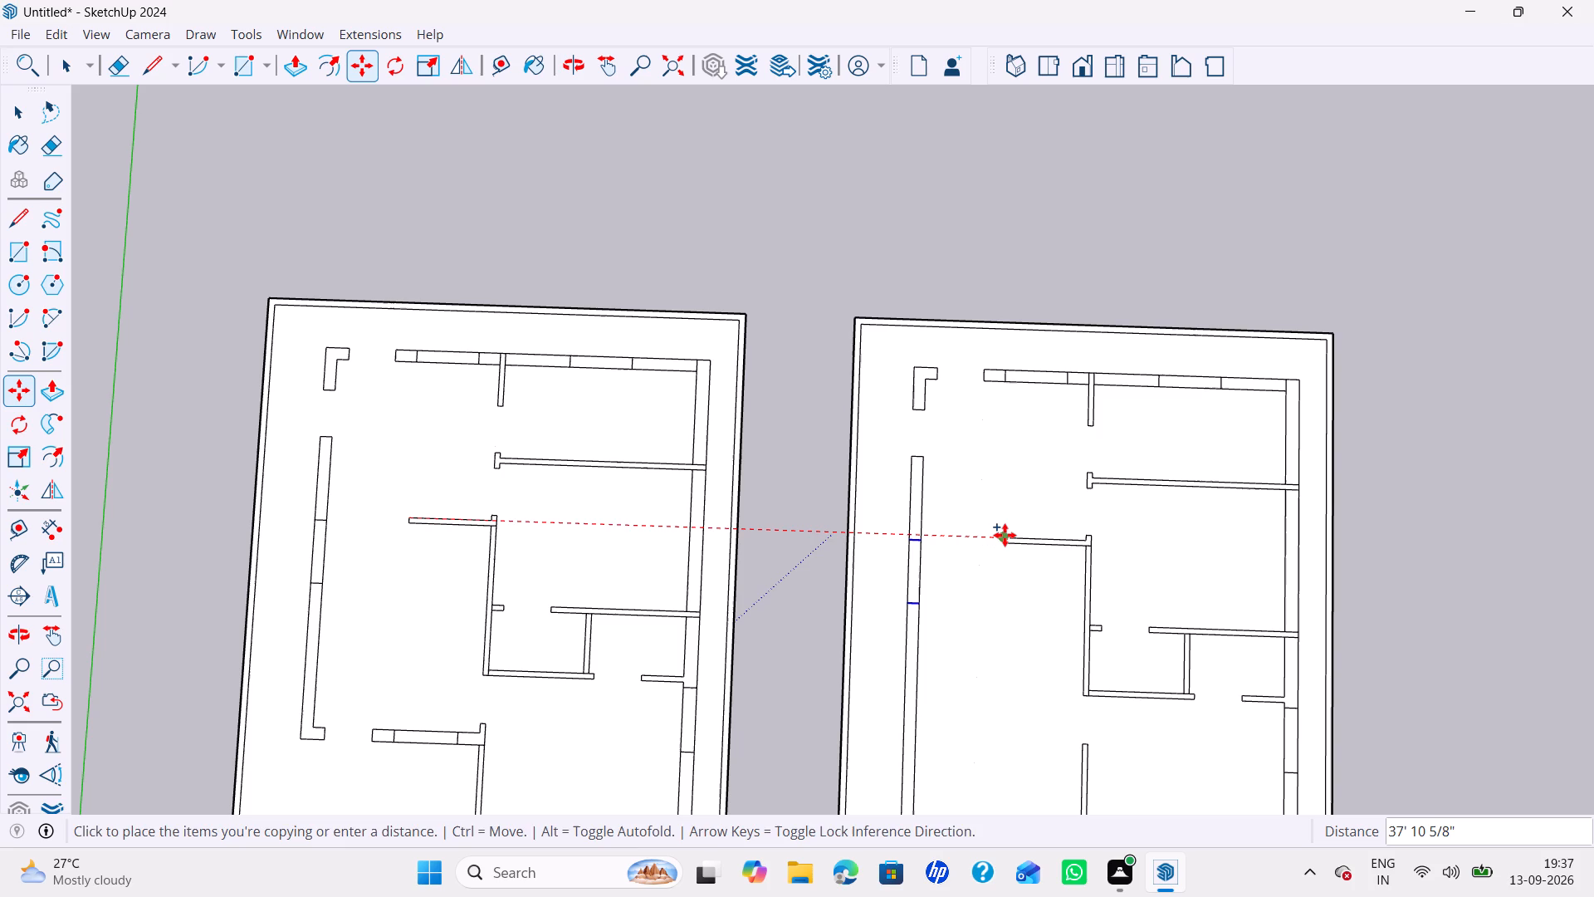
left_click(1005, 535)
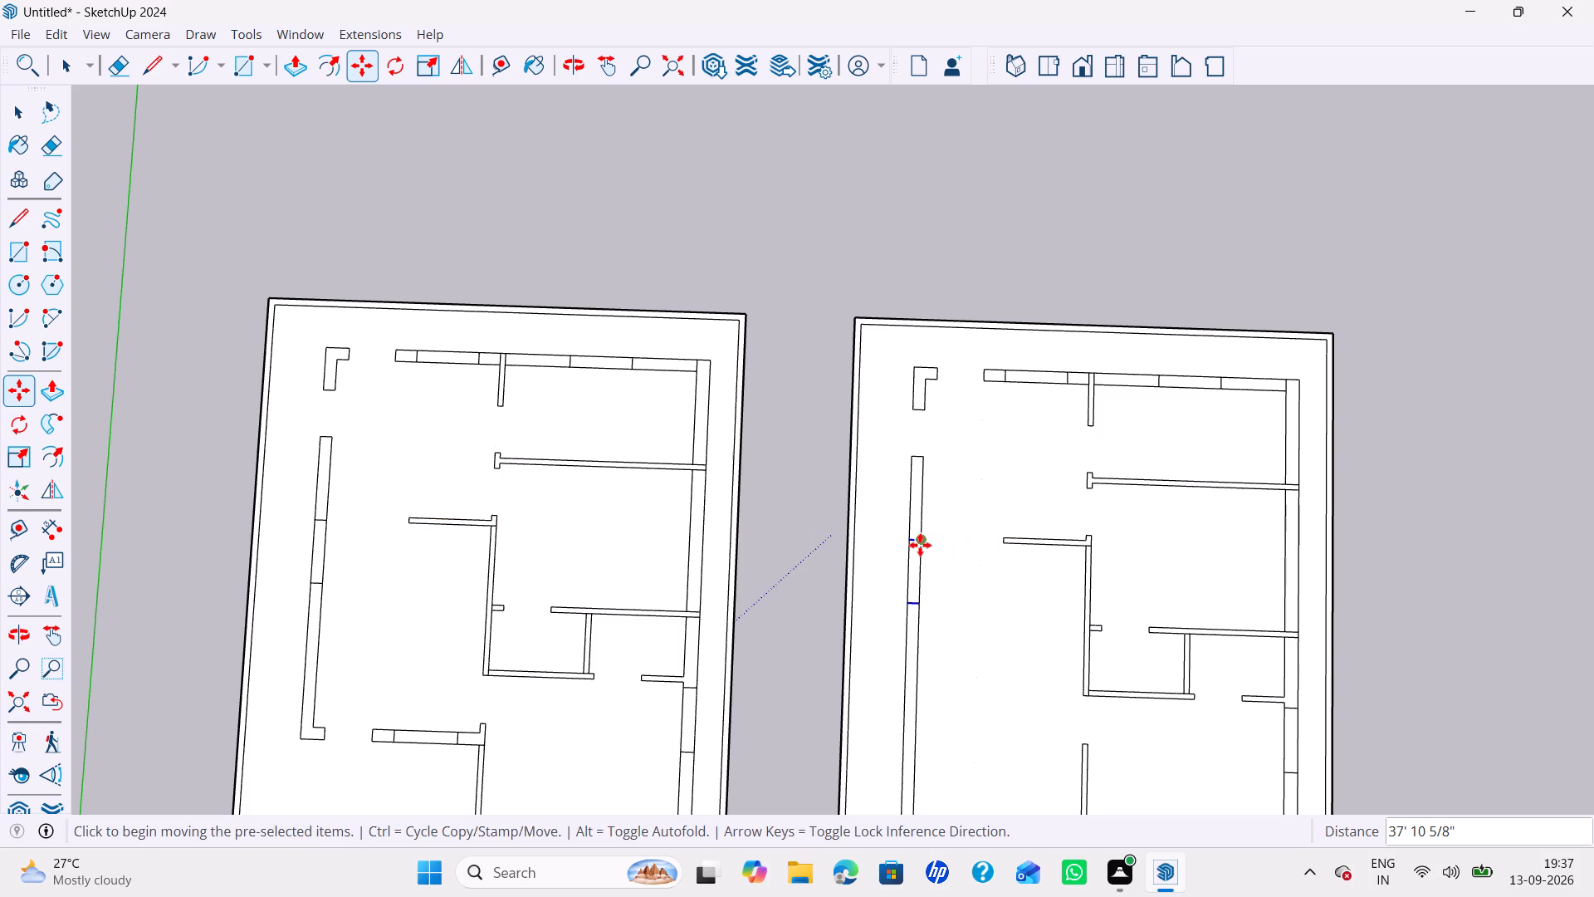
Copy the modified plan's two side-wall edges about 12' toward the near corner, aligned with the free-ended central partition's far end.
left_click(918, 545)
scroll(921, 618, "down", 2)
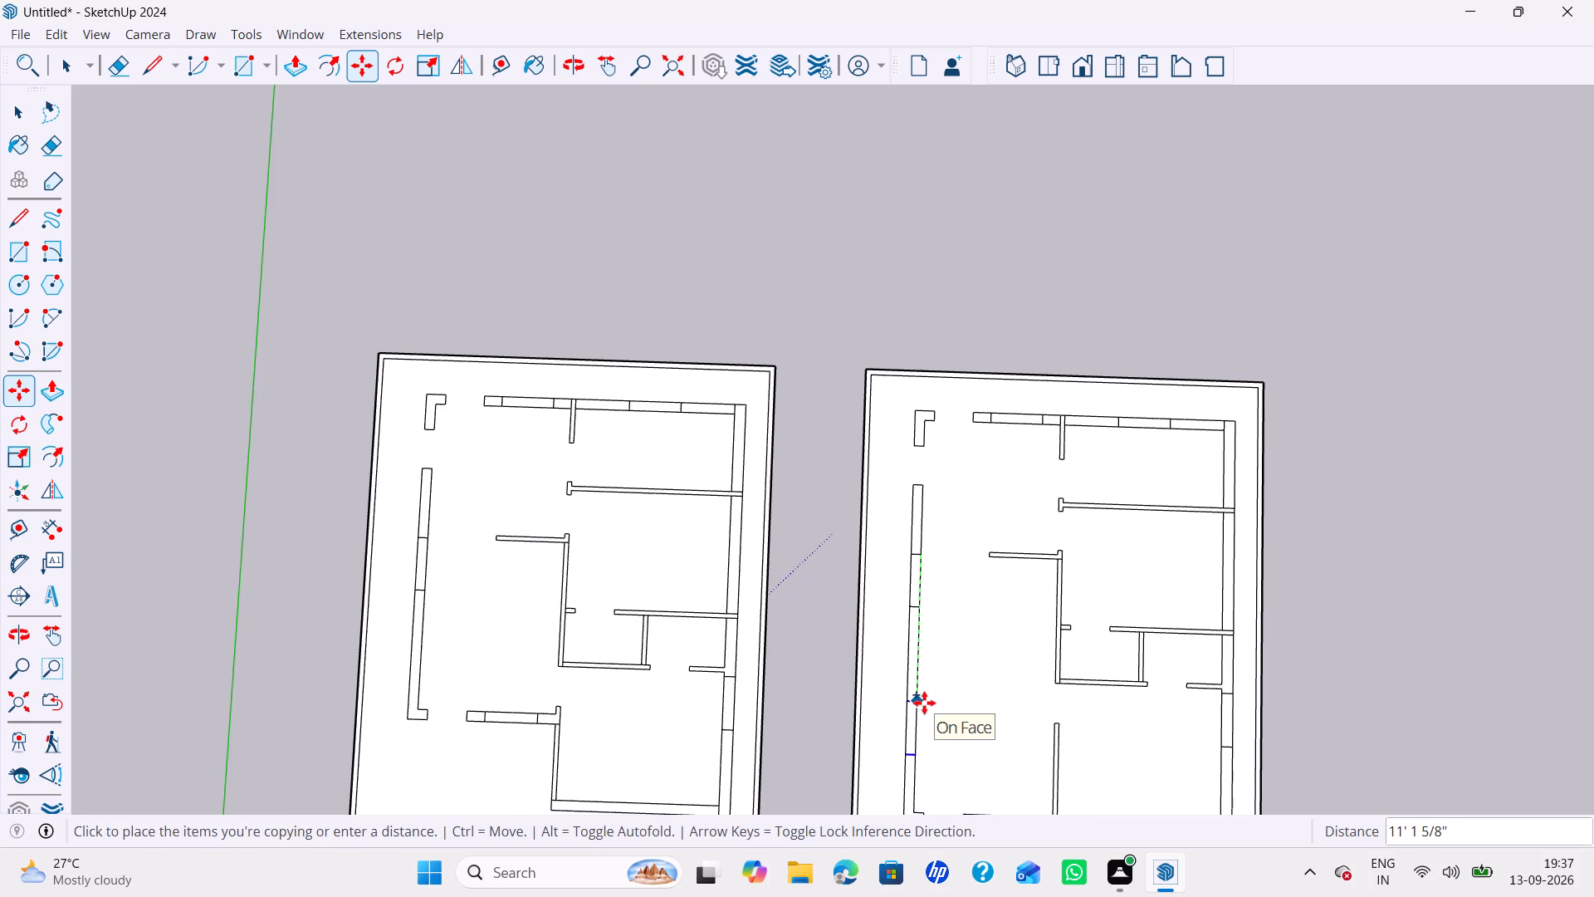
key("Left")
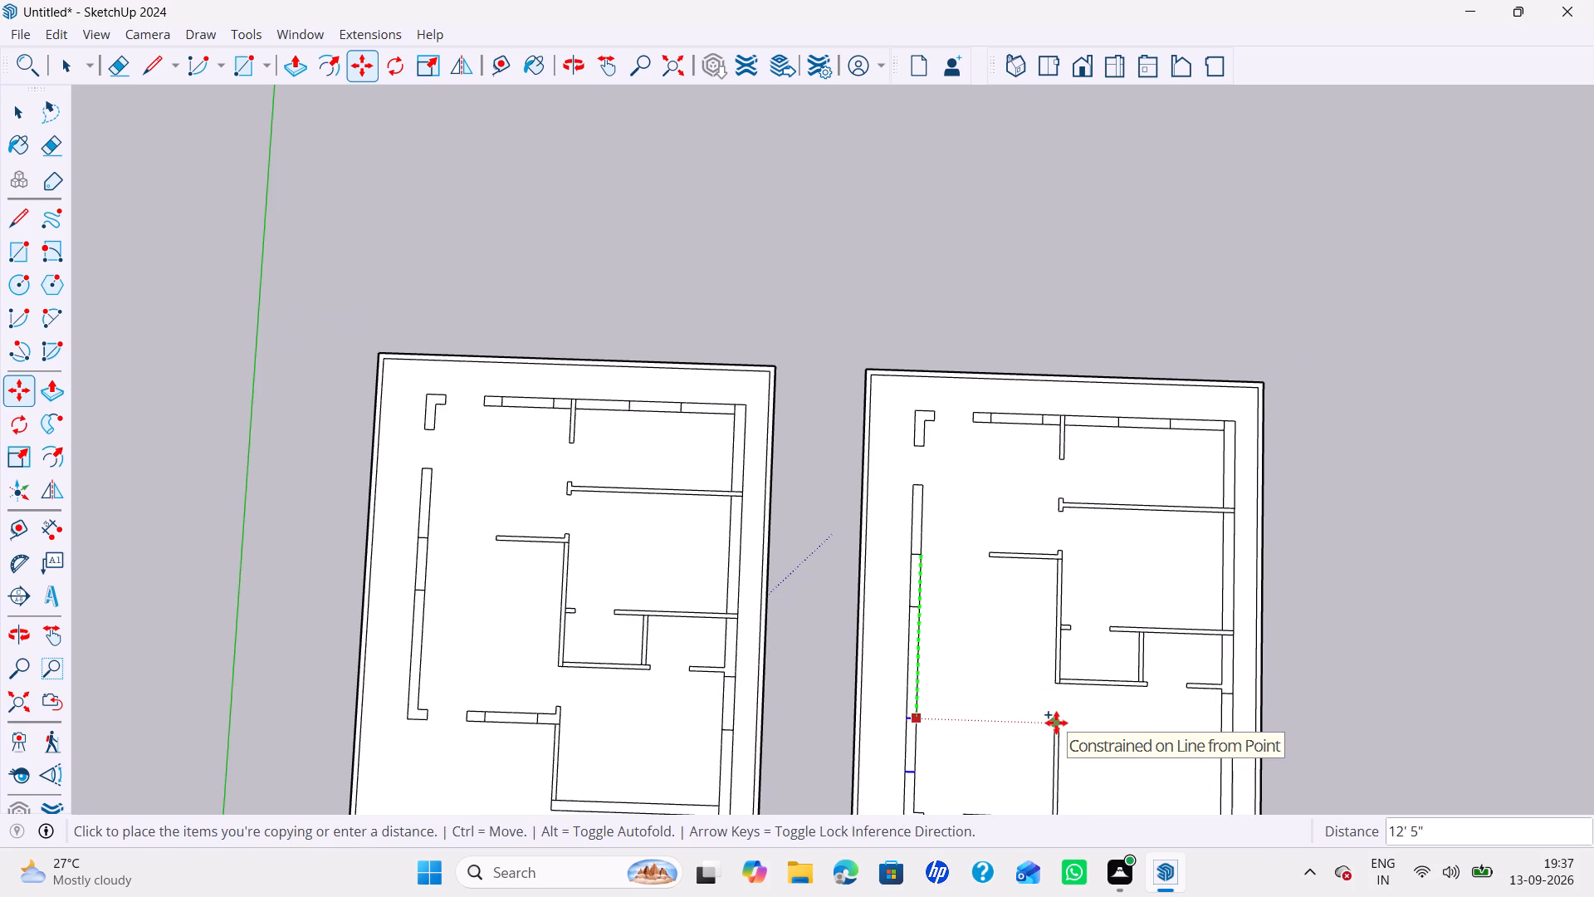
scroll(1054, 723, "up", 3)
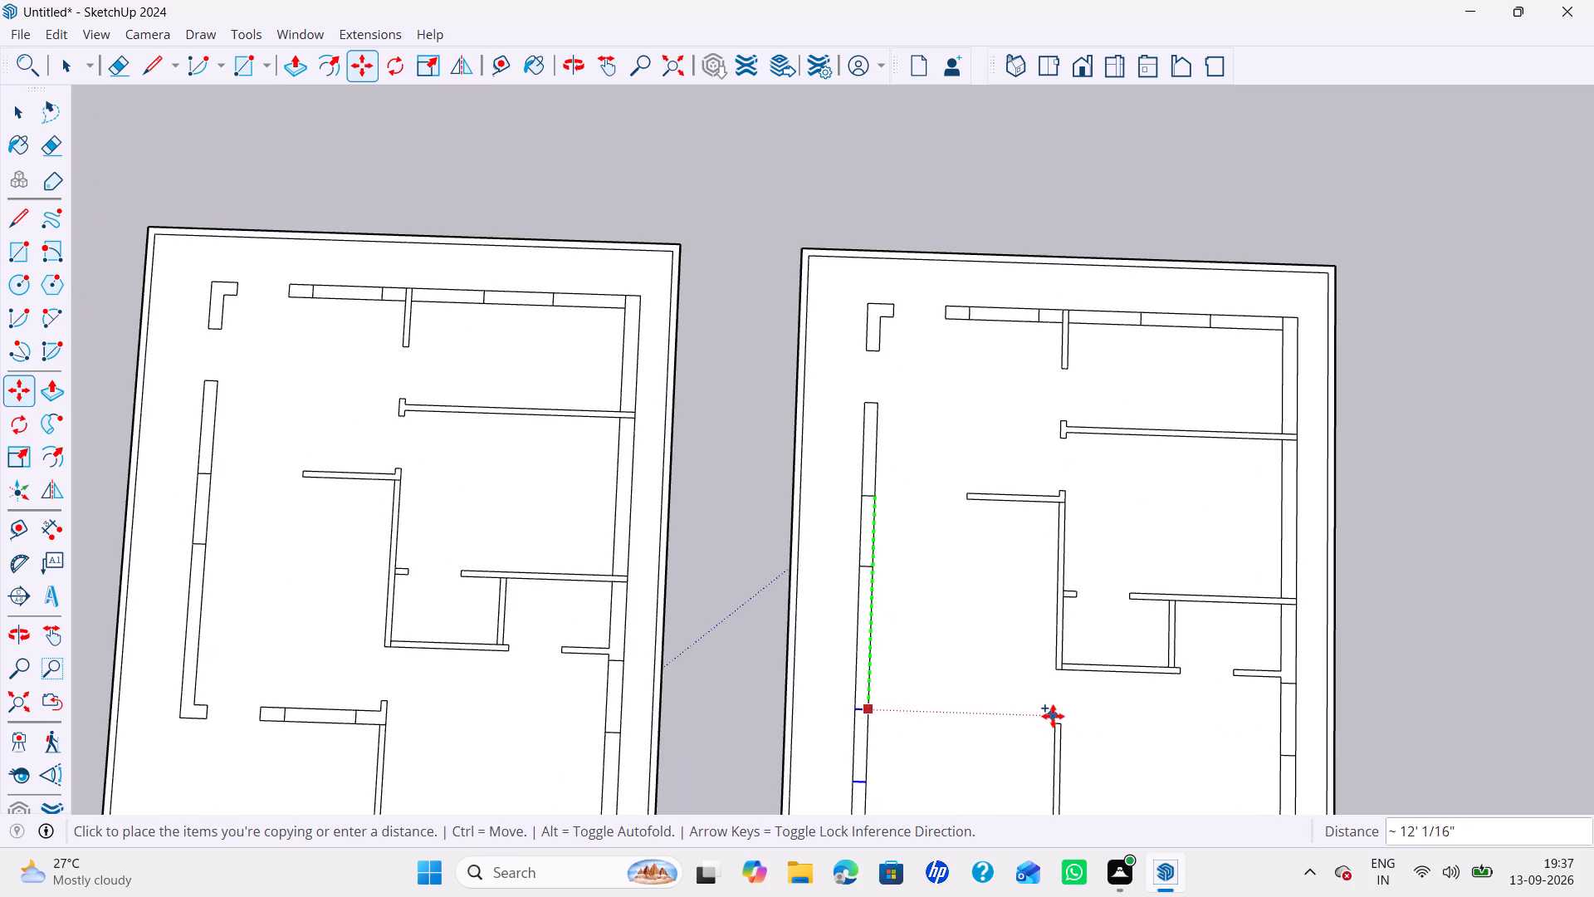
left_click(1053, 712)
scroll(1021, 679, "down", 7)
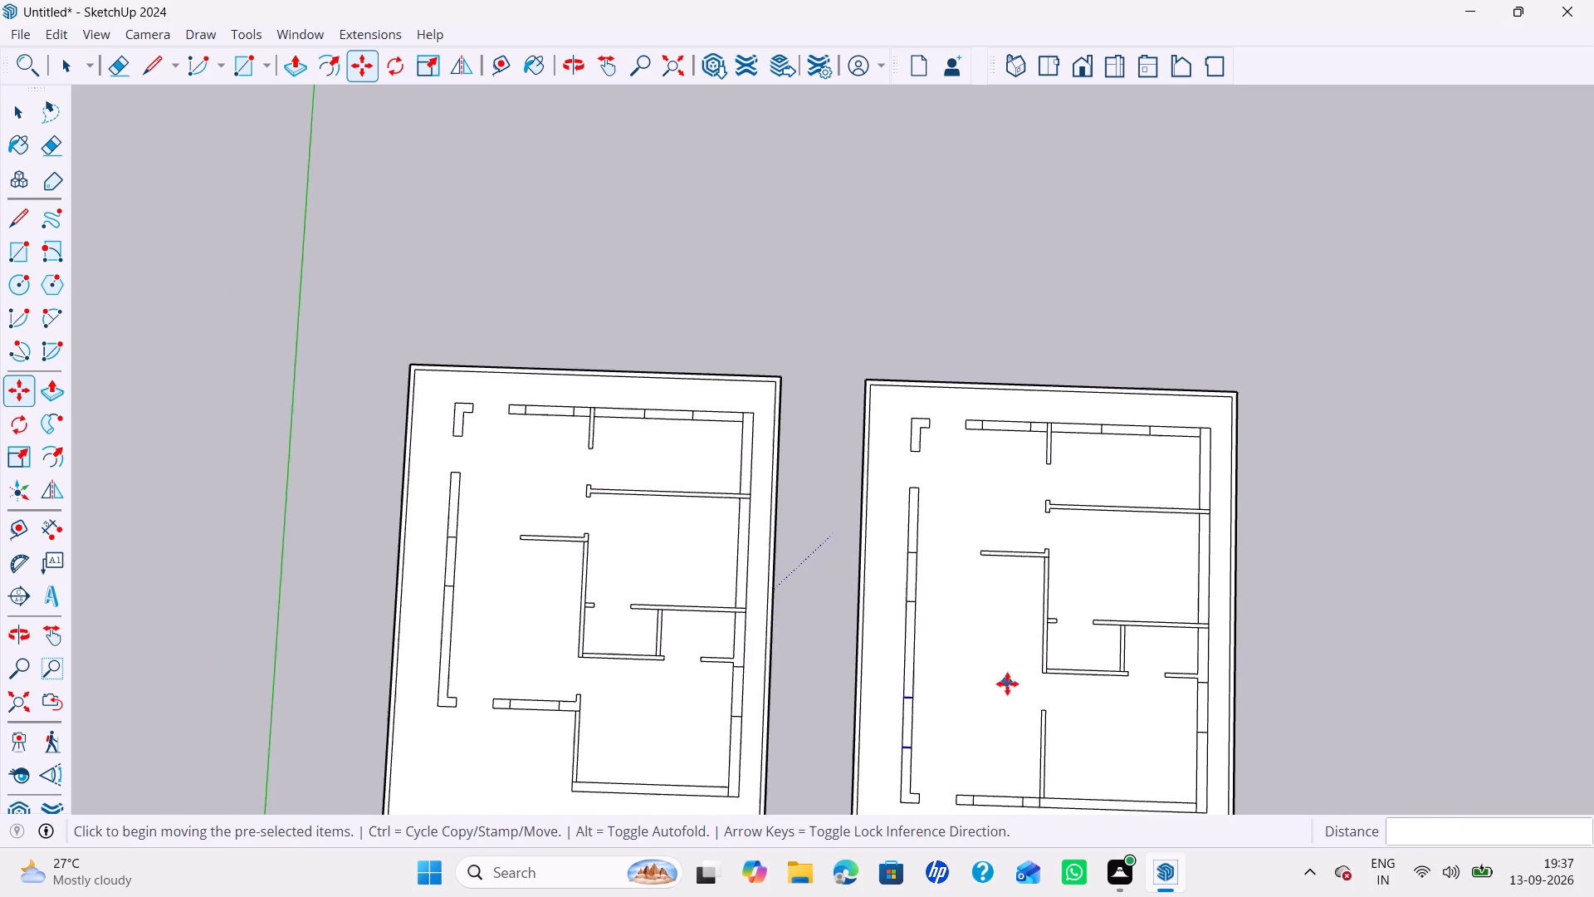
key("space")
Examine the original and modified floor plans side by side.
scroll(1010, 684, "down", 5)
left_click(1092, 477)
scroll(1084, 507, "down", 5)
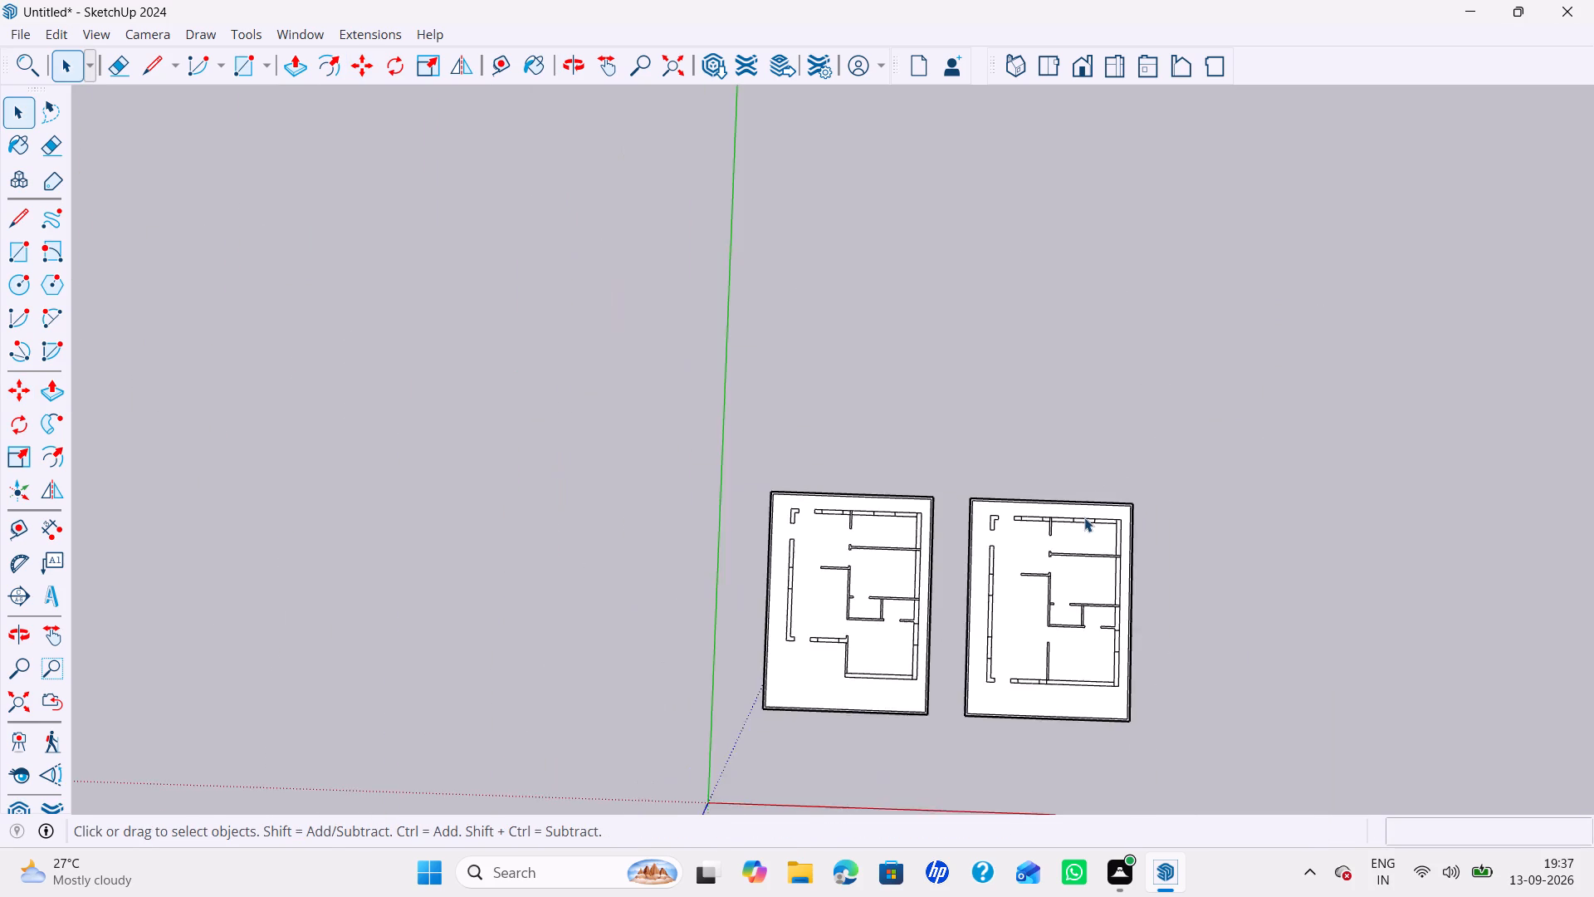
middle_click_drag(1084, 517, 1054, 430)
middle_click_drag(1014, 557, 929, 217)
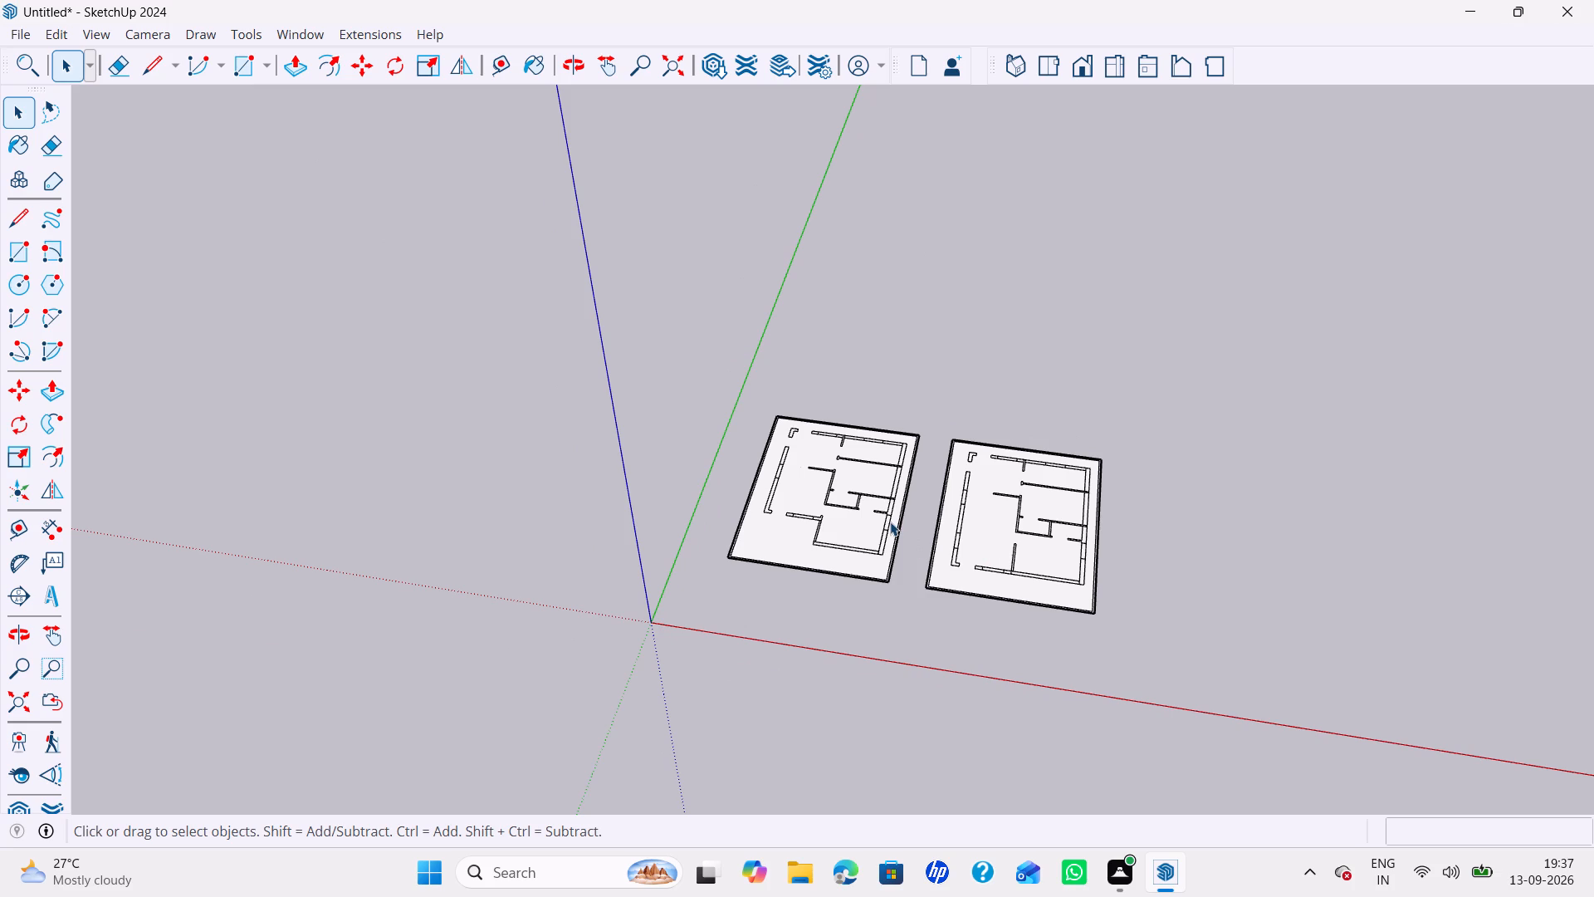
scroll(814, 493, "up", 5)
middle_click_drag(846, 506, 888, 505)
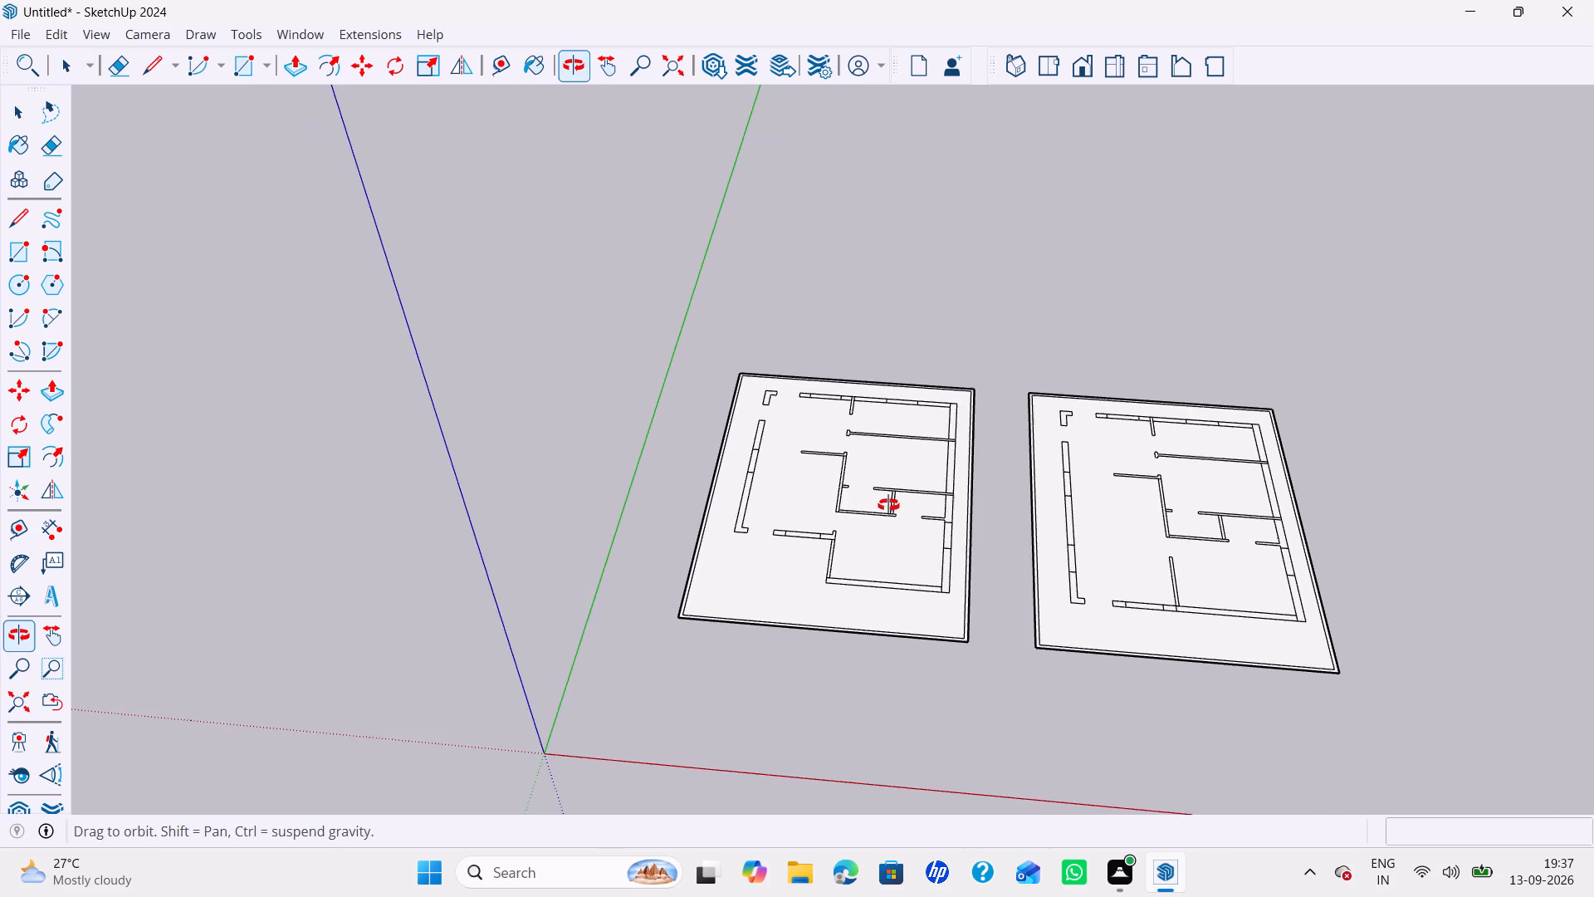
middle_click_drag(888, 505, 892, 502)
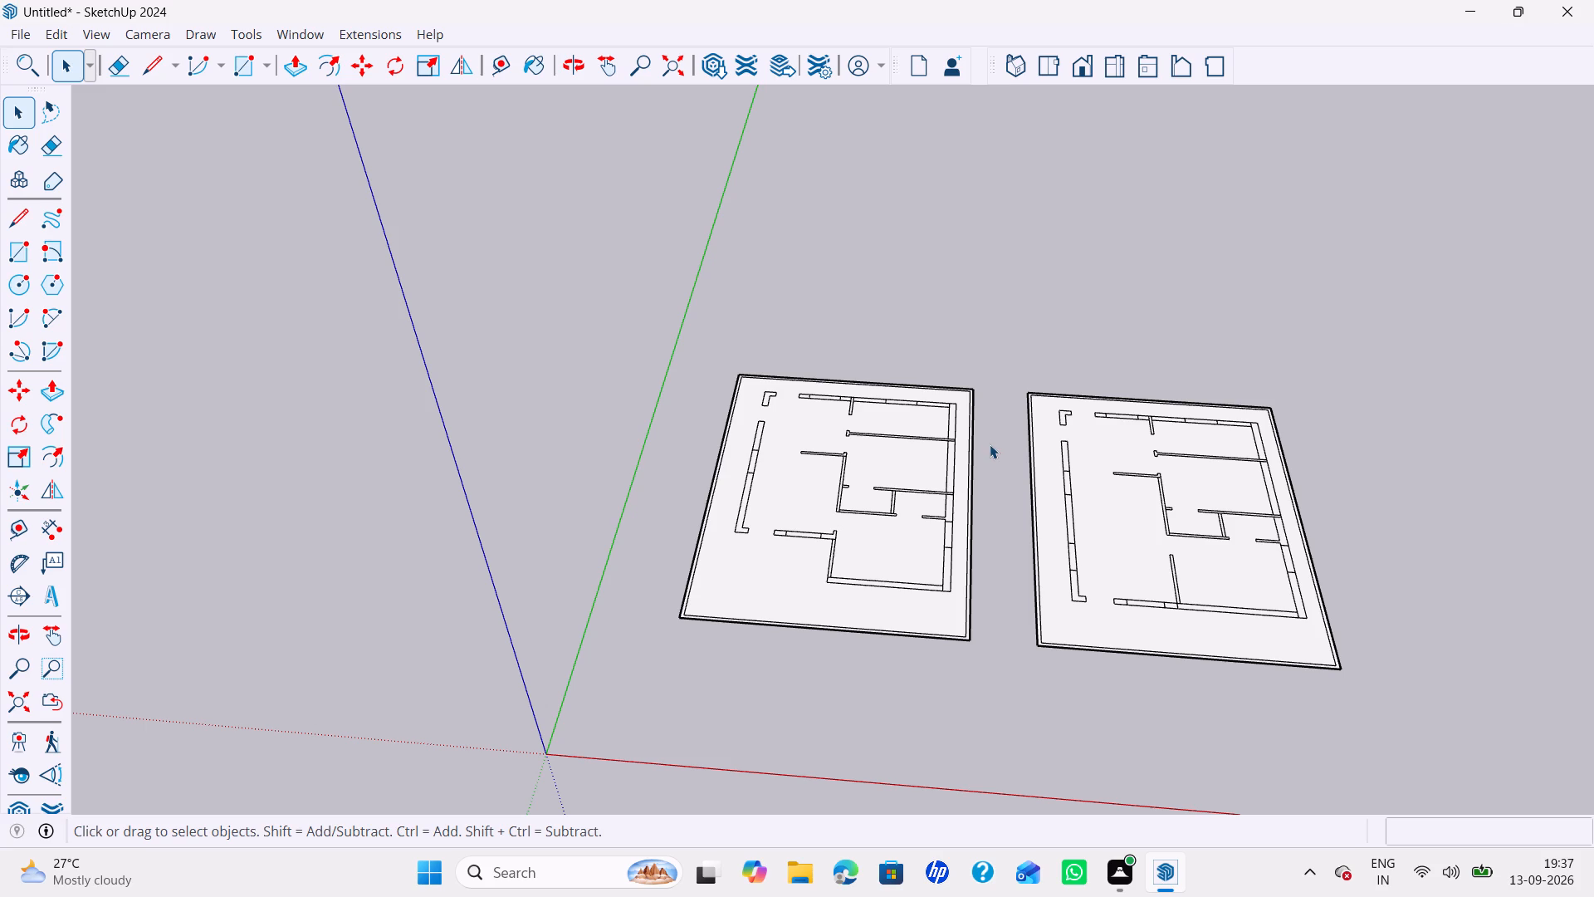
middle_click_drag(1262, 406, 1291, 537)
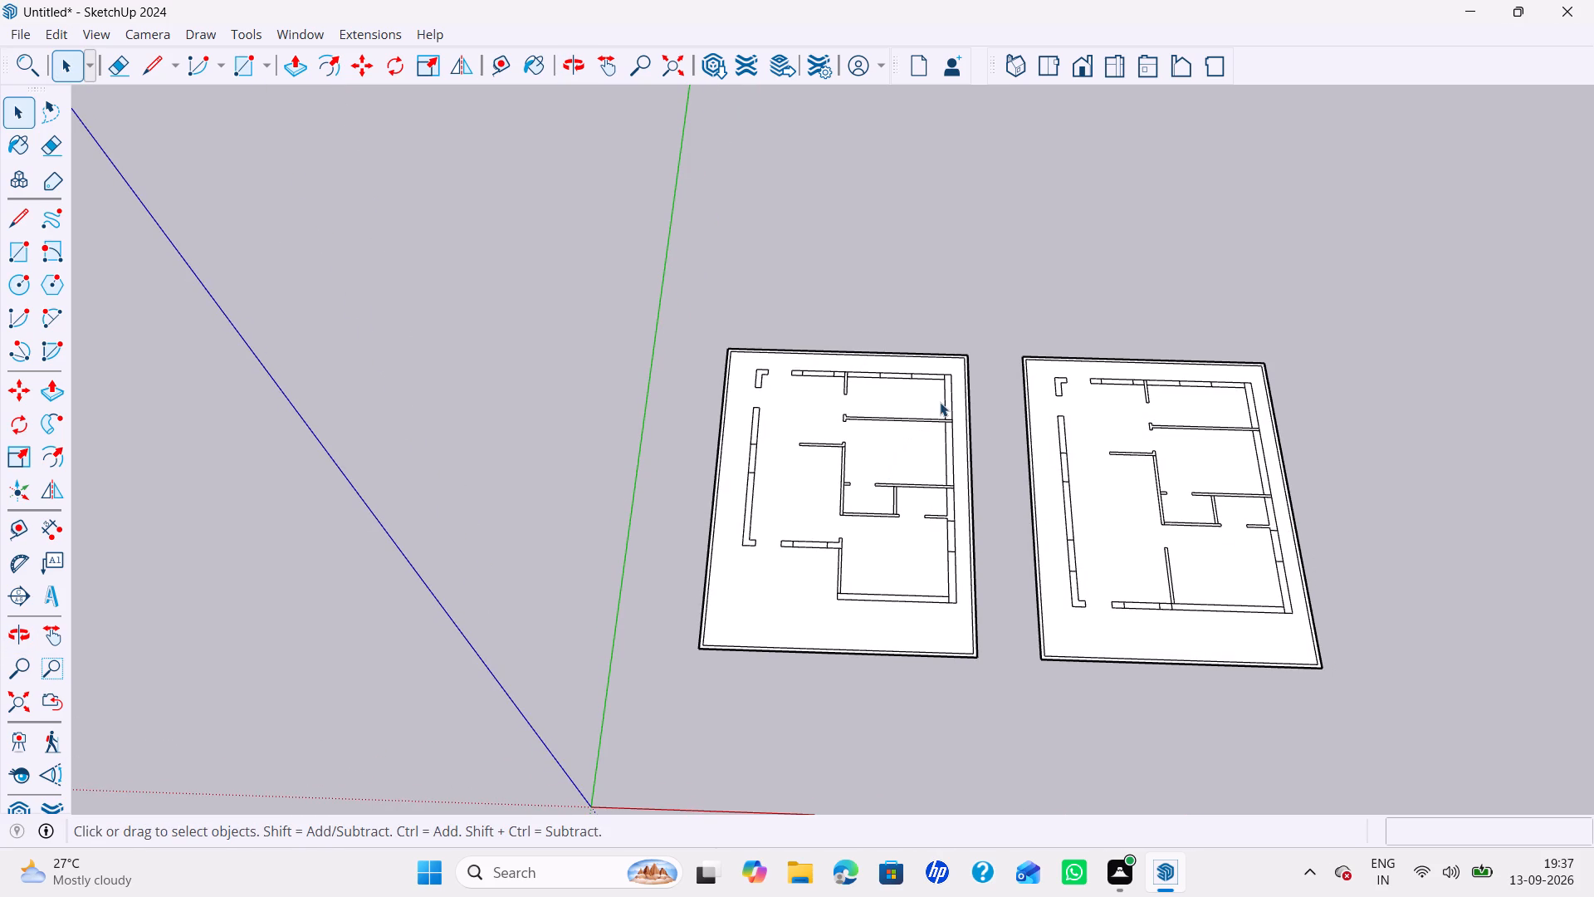
middle_click_drag(964, 439, 967, 490)
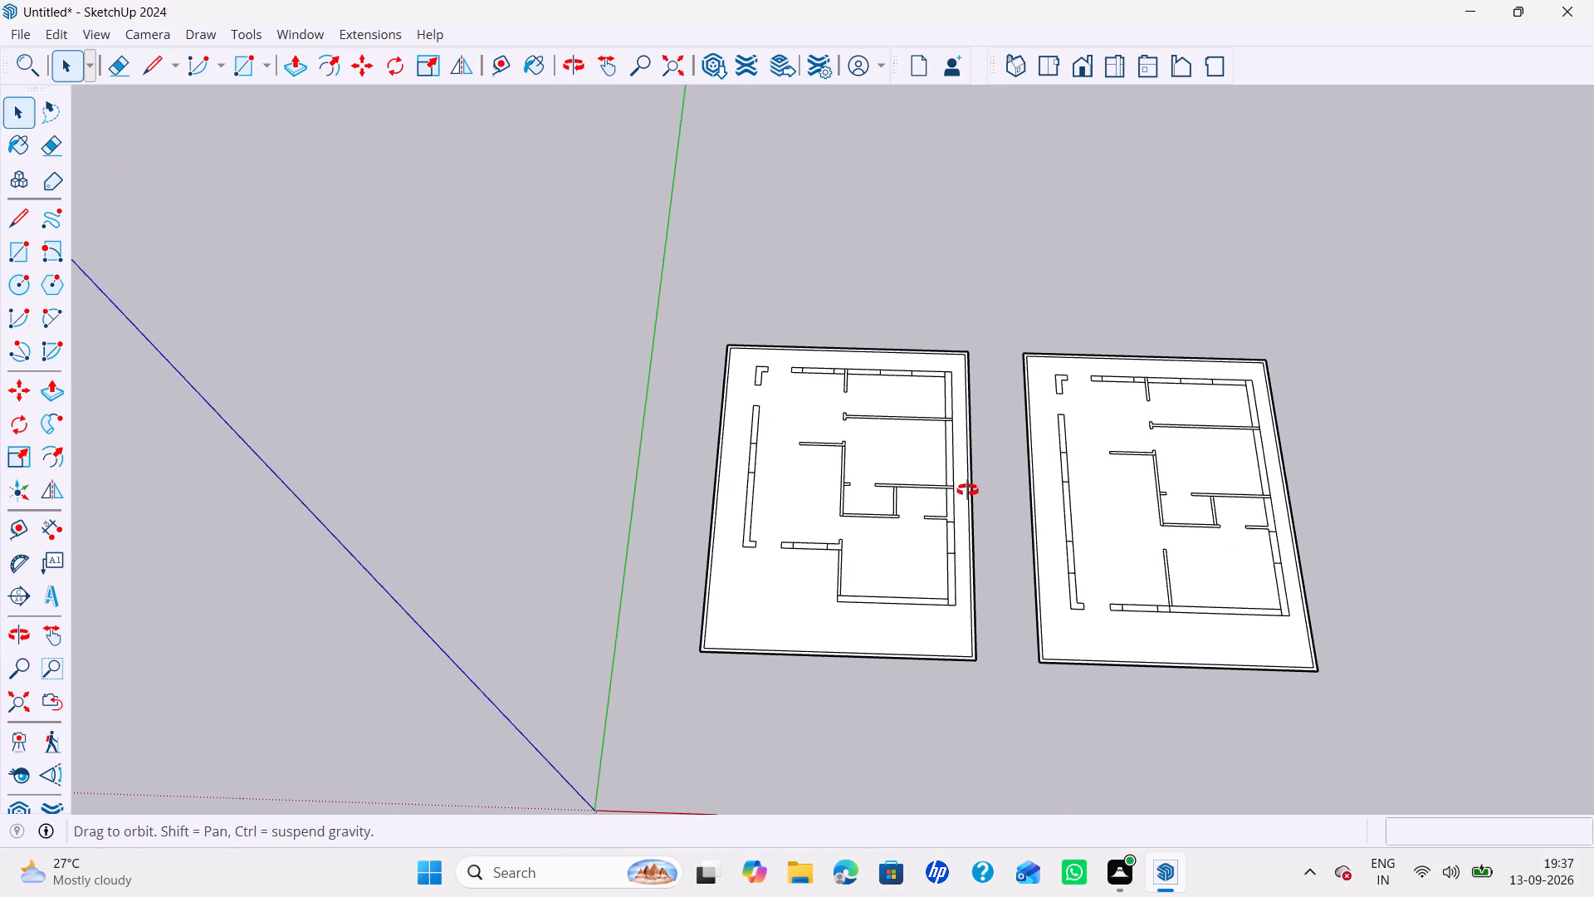
middle_click_drag(967, 490, 970, 510)
middle_click_drag(948, 470, 948, 489)
In the original plan, draw a short edge across the opposite side wall in line with the small room's stub partition's far face.
scroll(948, 489, "up", 2)
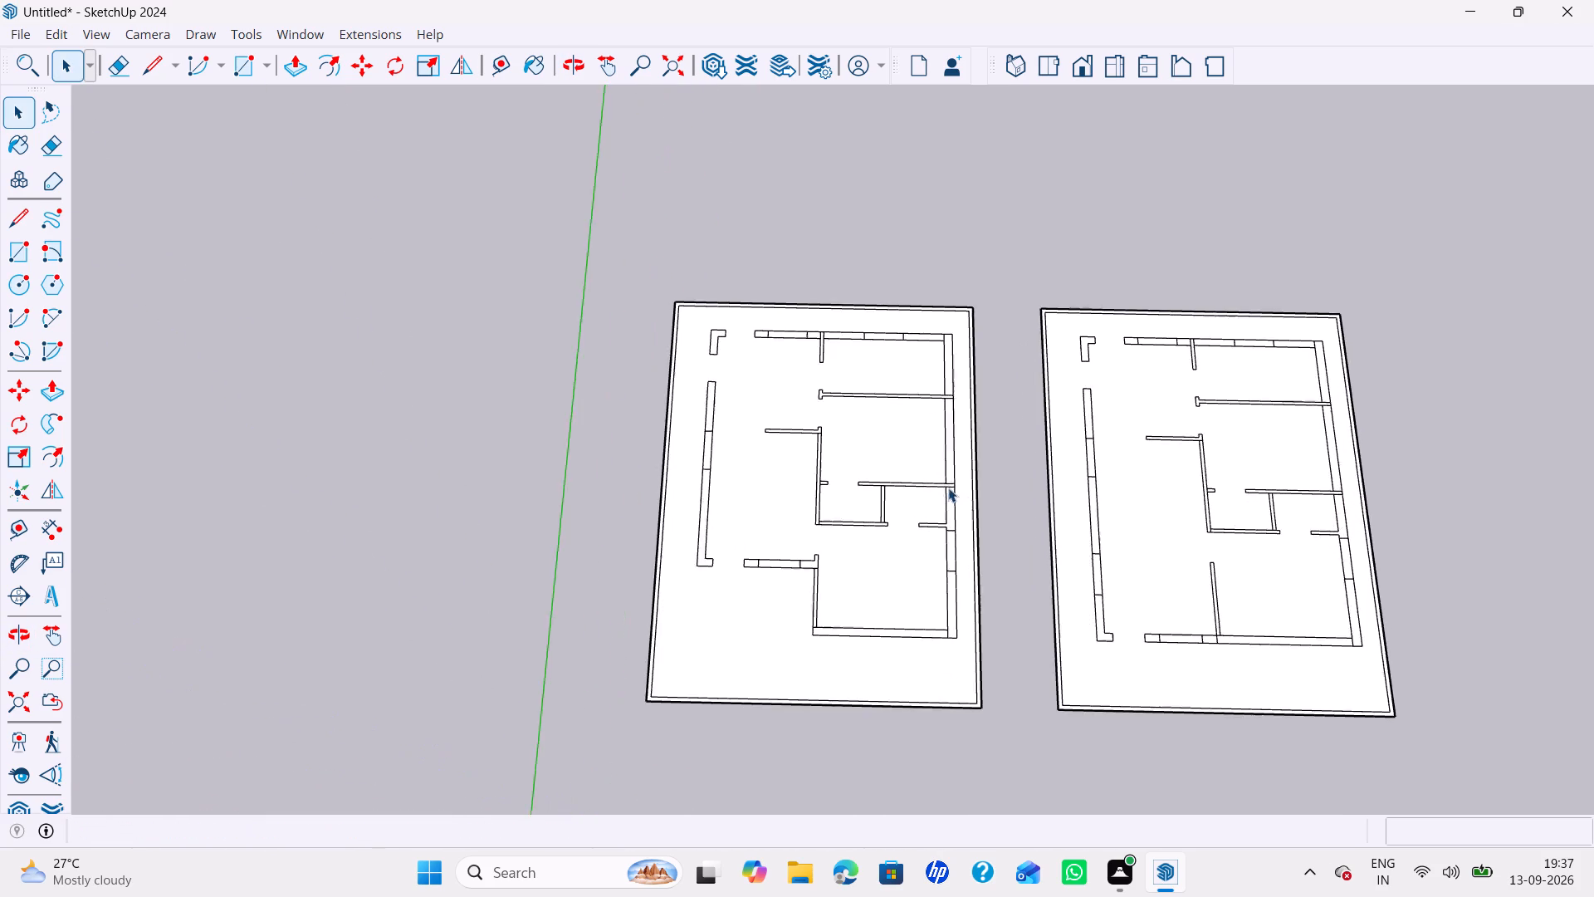
scroll(948, 488, "up", 4)
key("l")
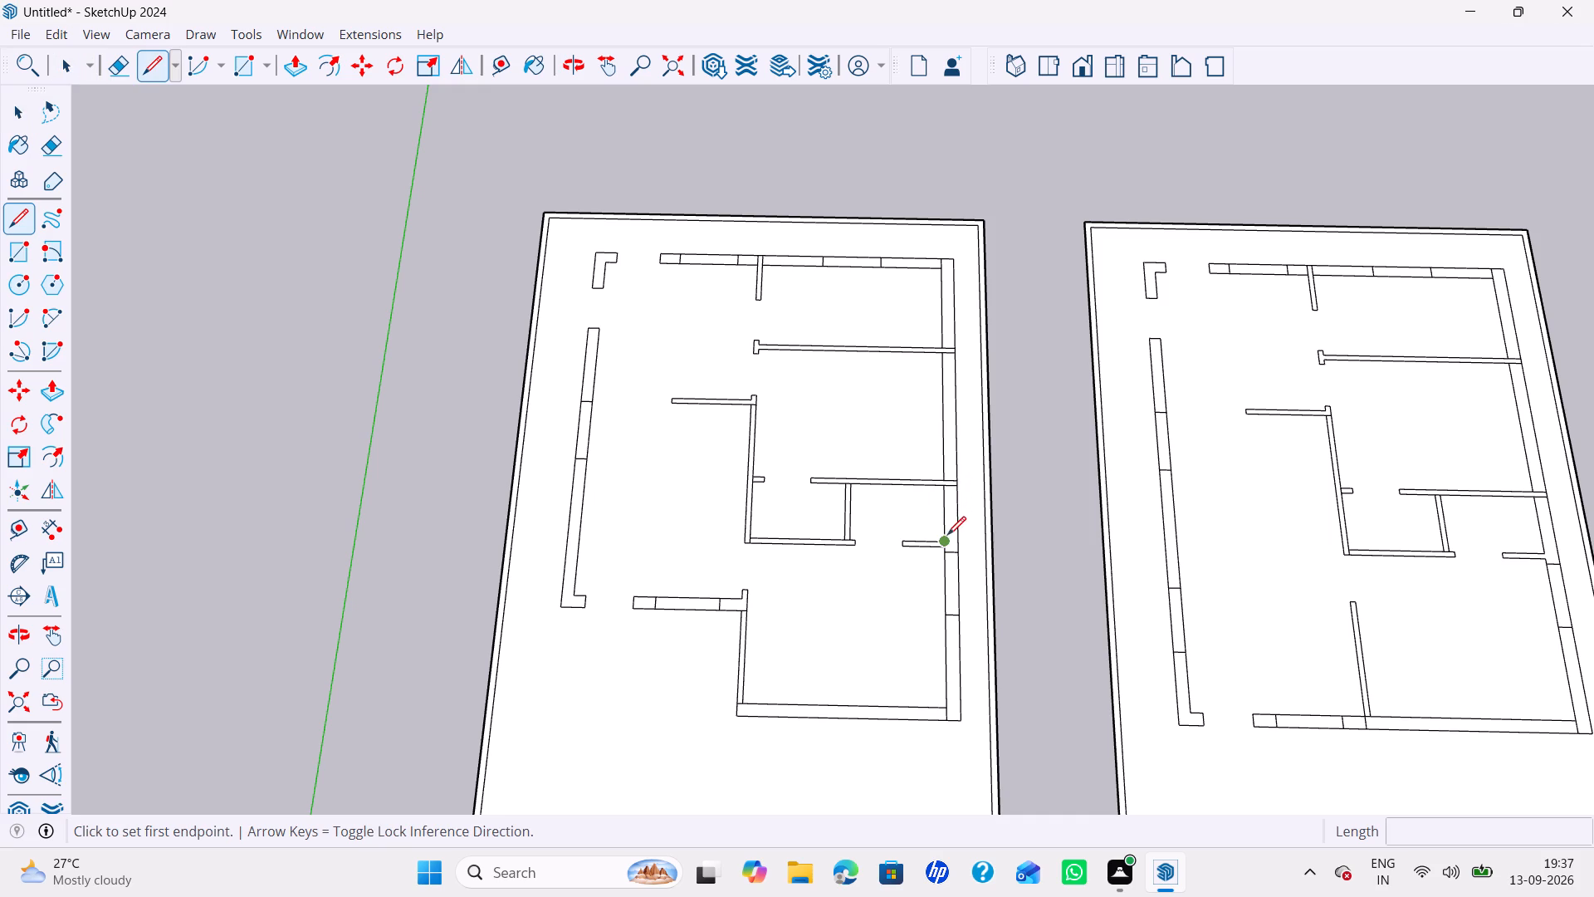
left_click(946, 538)
left_click(959, 538)
scroll(956, 538, "up", 3)
key("space")
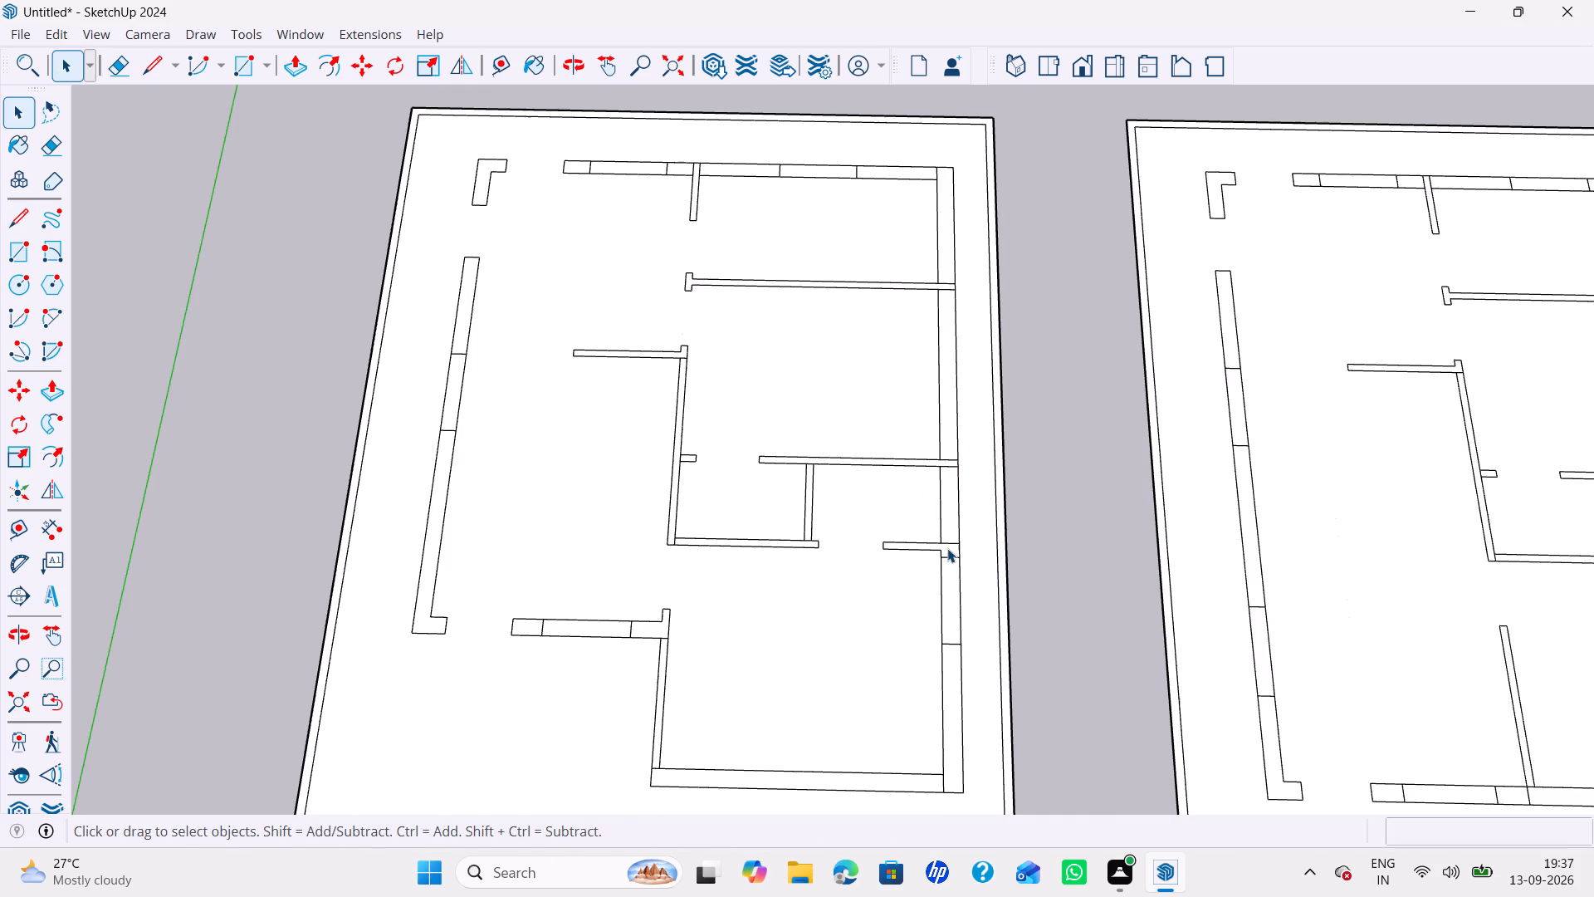
Copy the new cross-wall edge 4" into the small room, and copy that edge a further 2' along the side wall.
left_click(946, 543)
key("m")
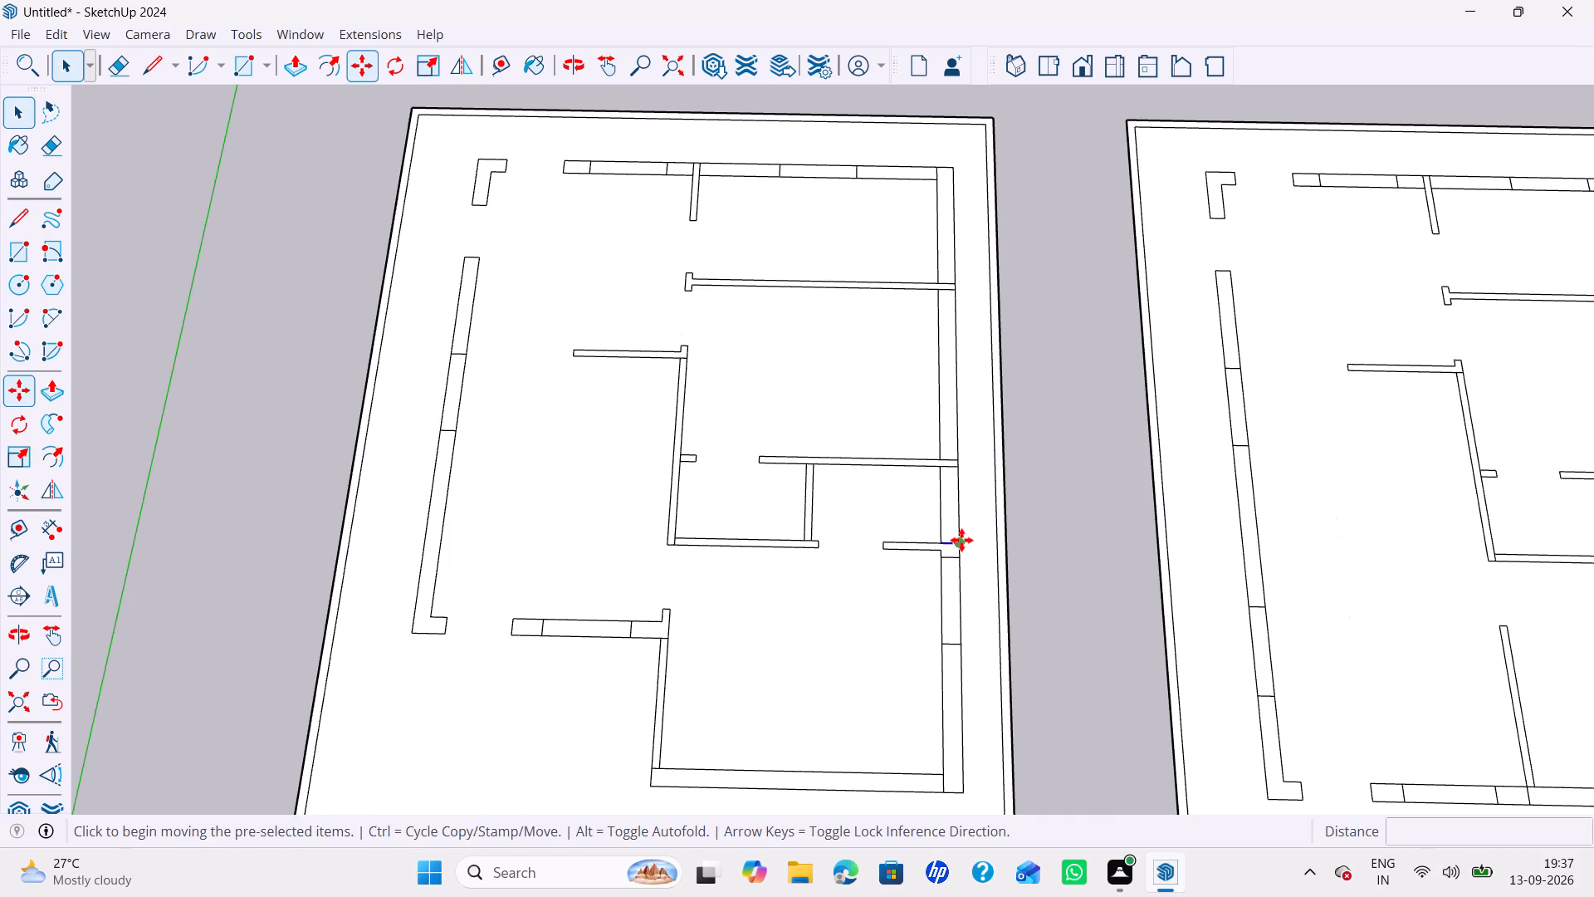
left_click(961, 540)
type("4\"")
key("Return")
left_click(961, 535)
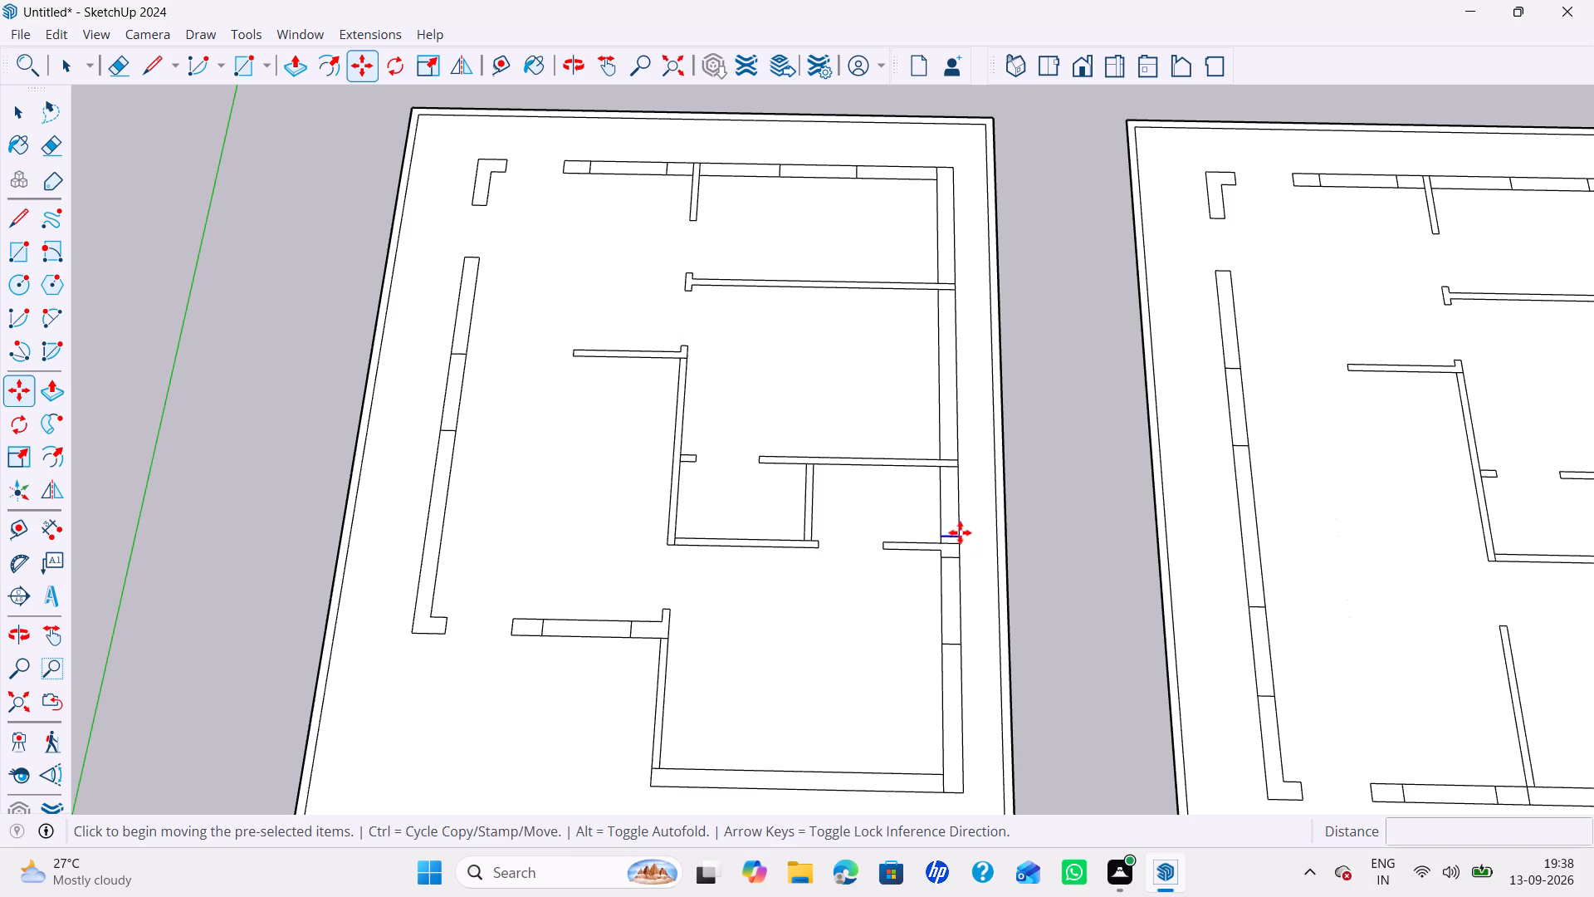
type("2'")
key("Return")
key("space")
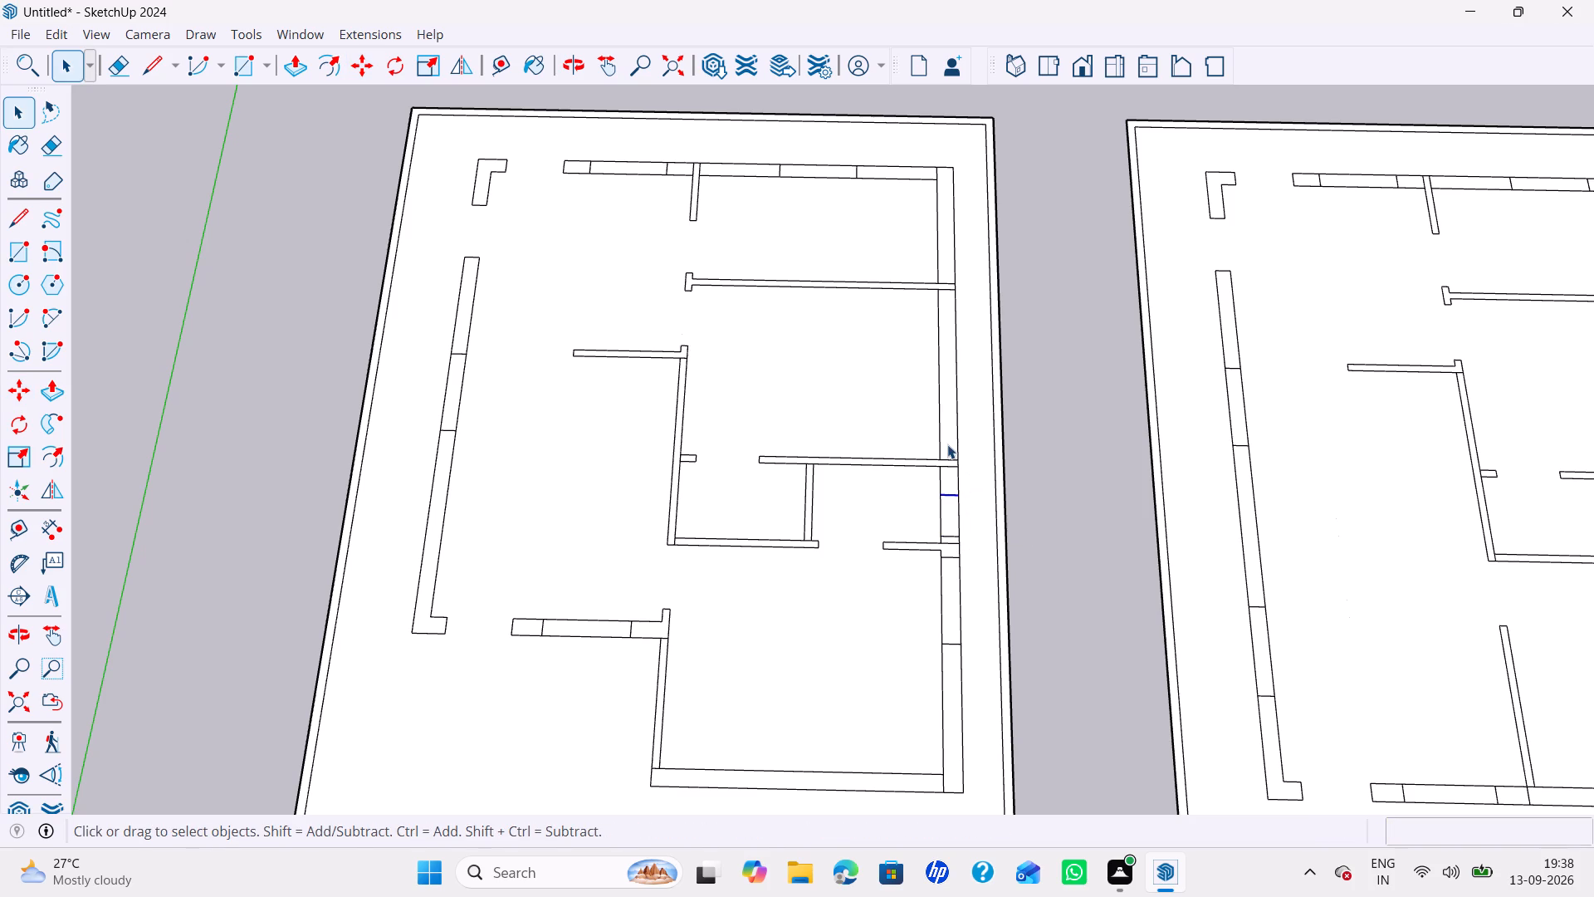
Copy the side-wall edge at the long cross partition's near face 4' along the wall toward the near end.
left_click(948, 292)
key("m")
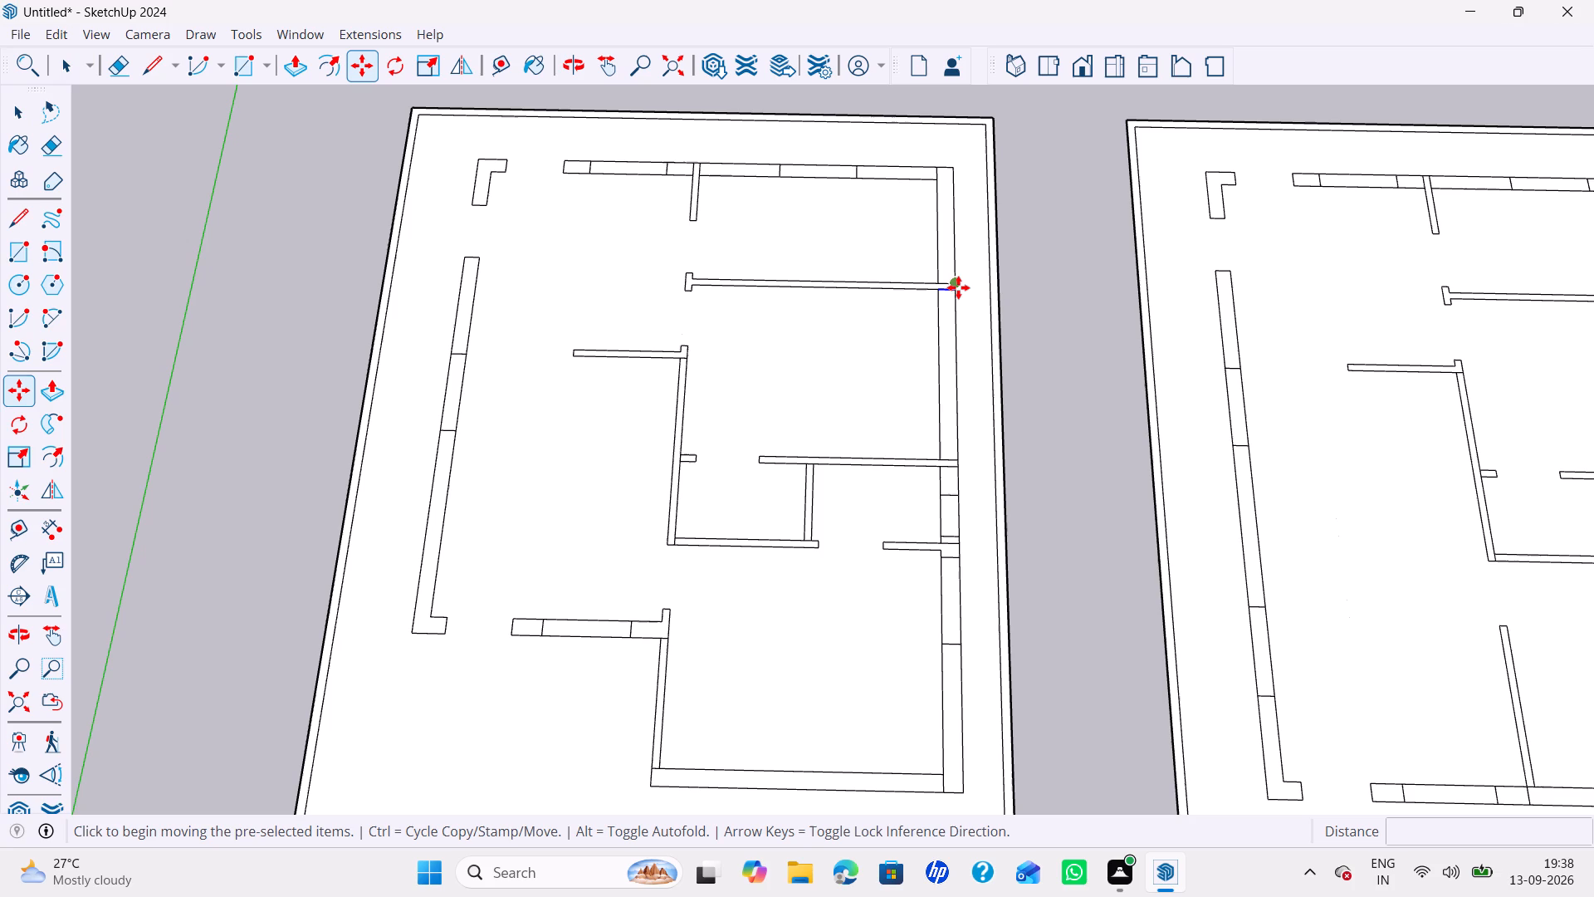
left_click(956, 297)
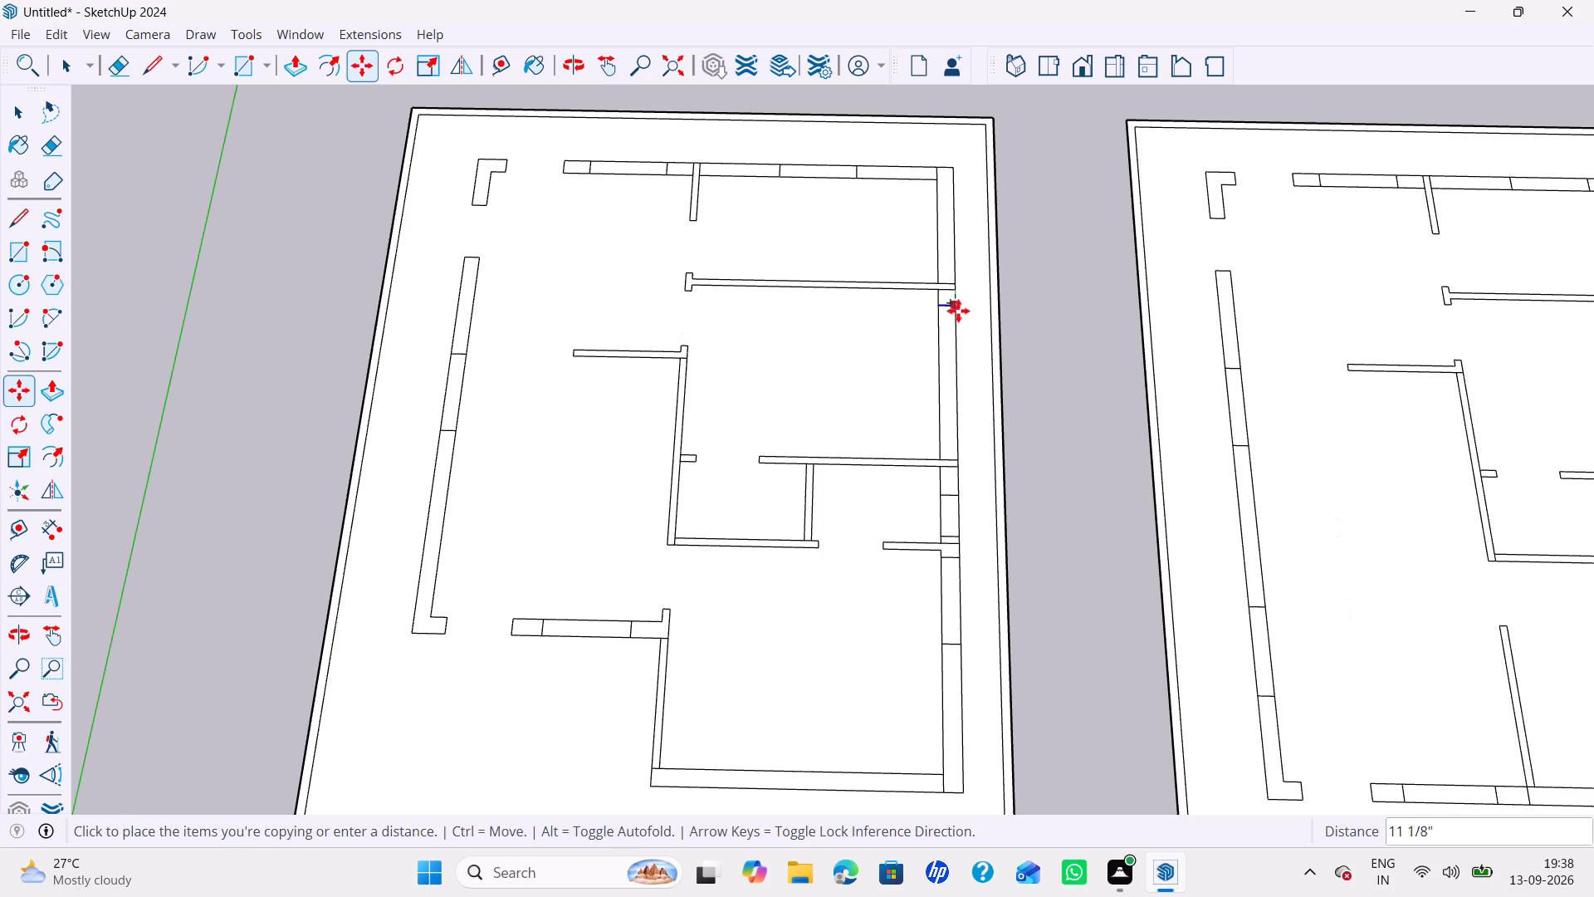
type("4'")
key("Return")
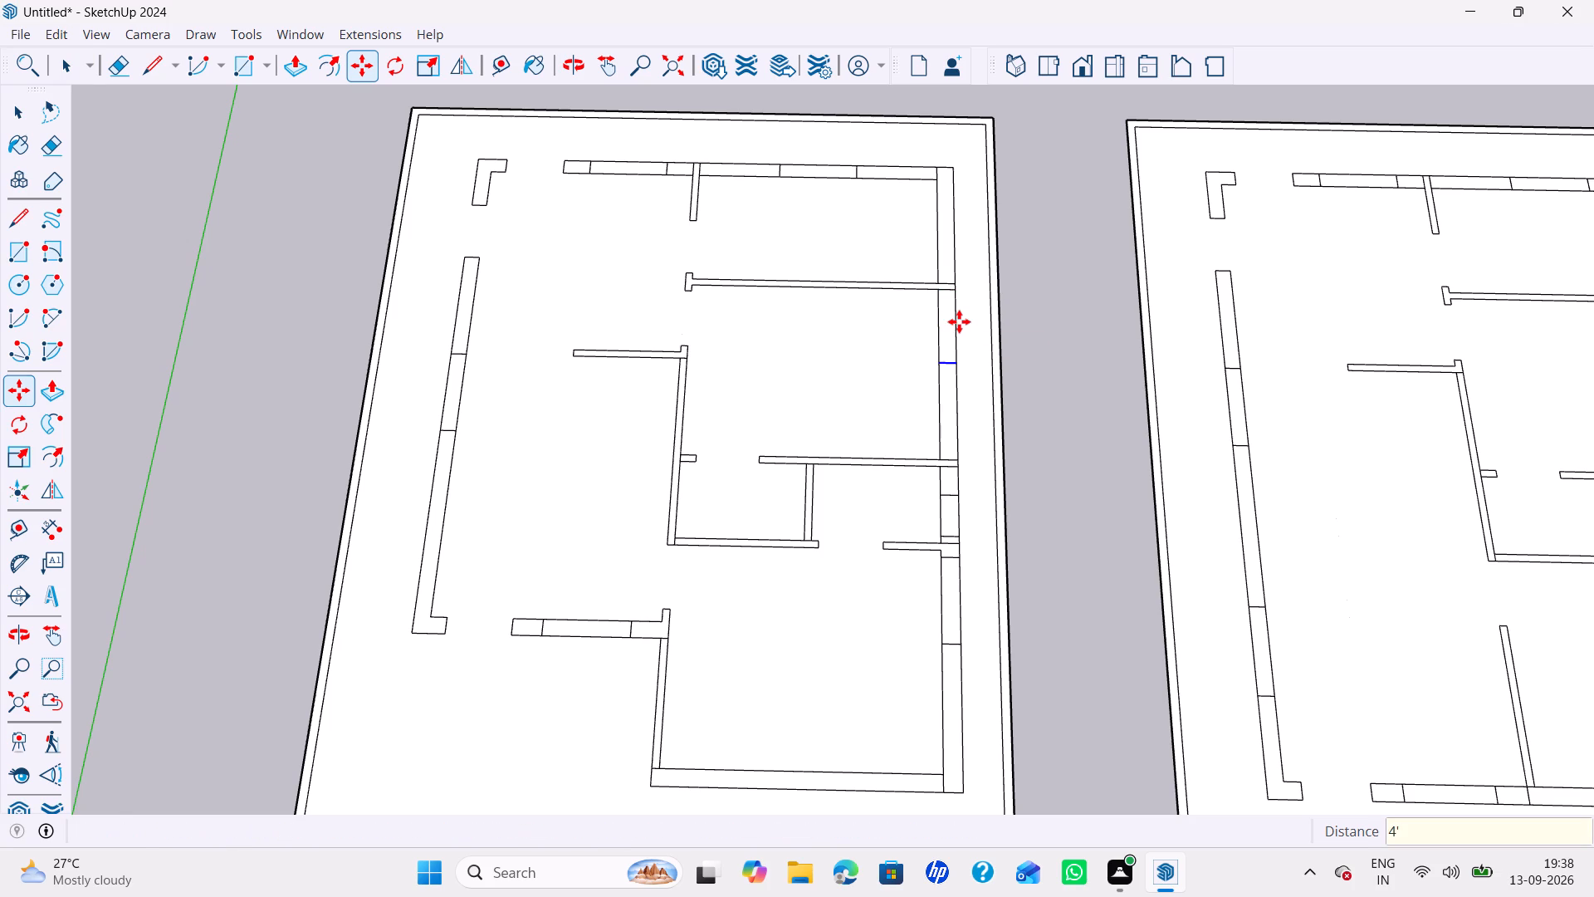
key("space")
Copy the three new cross-wall edges from the original plan's side wall to the matching position on the modified plan's side wall.
left_click(948, 496, "ctrl")
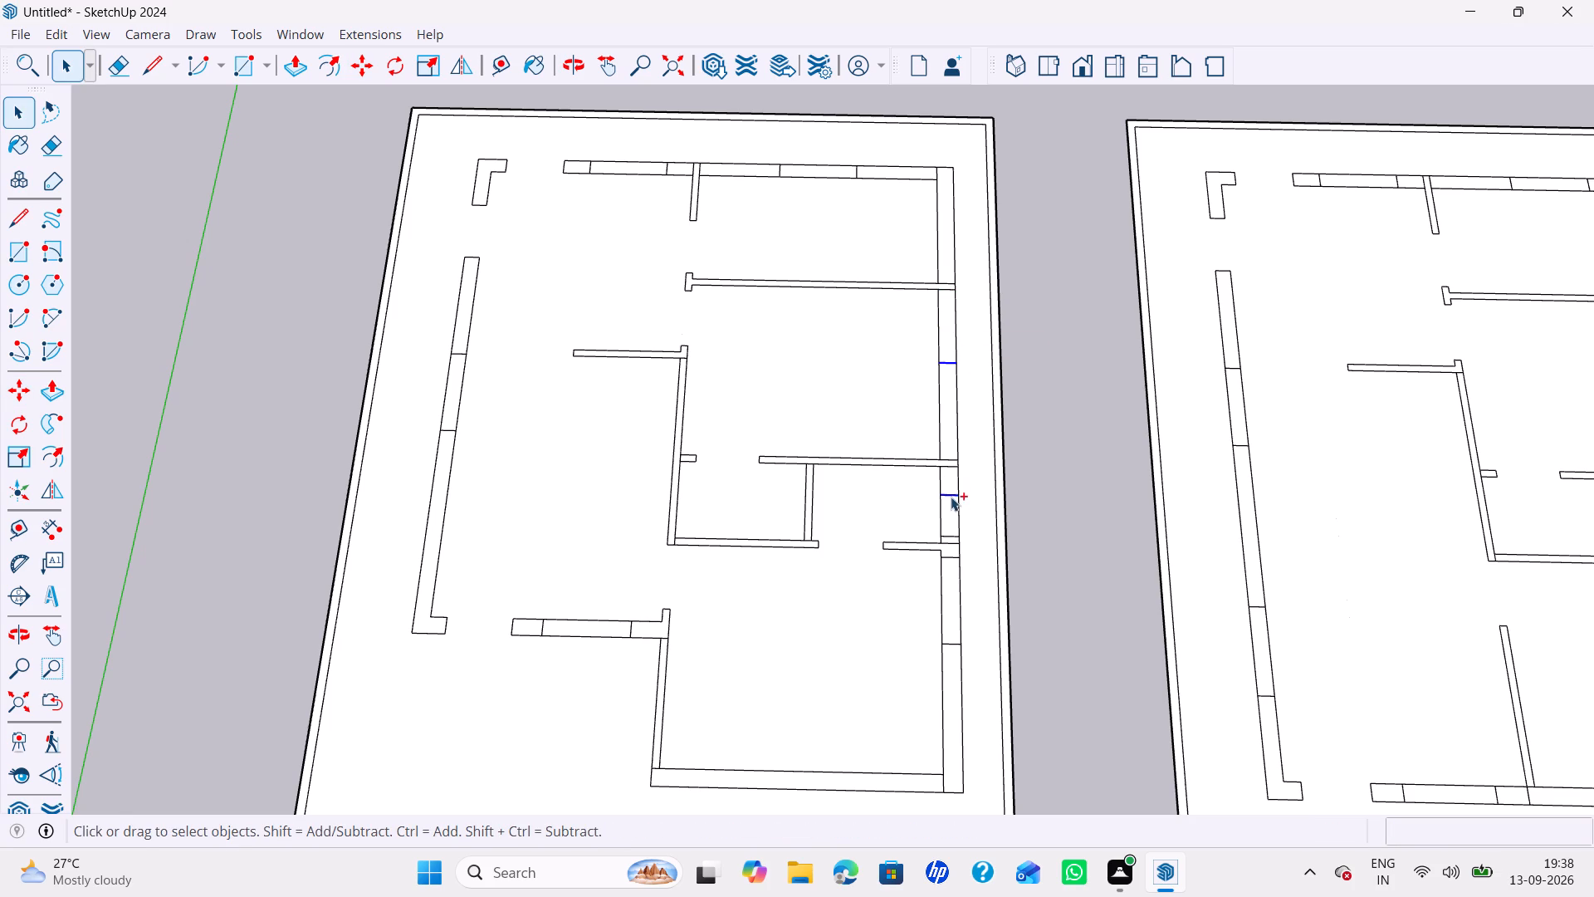
left_click(950, 538, "ctrl")
key("m")
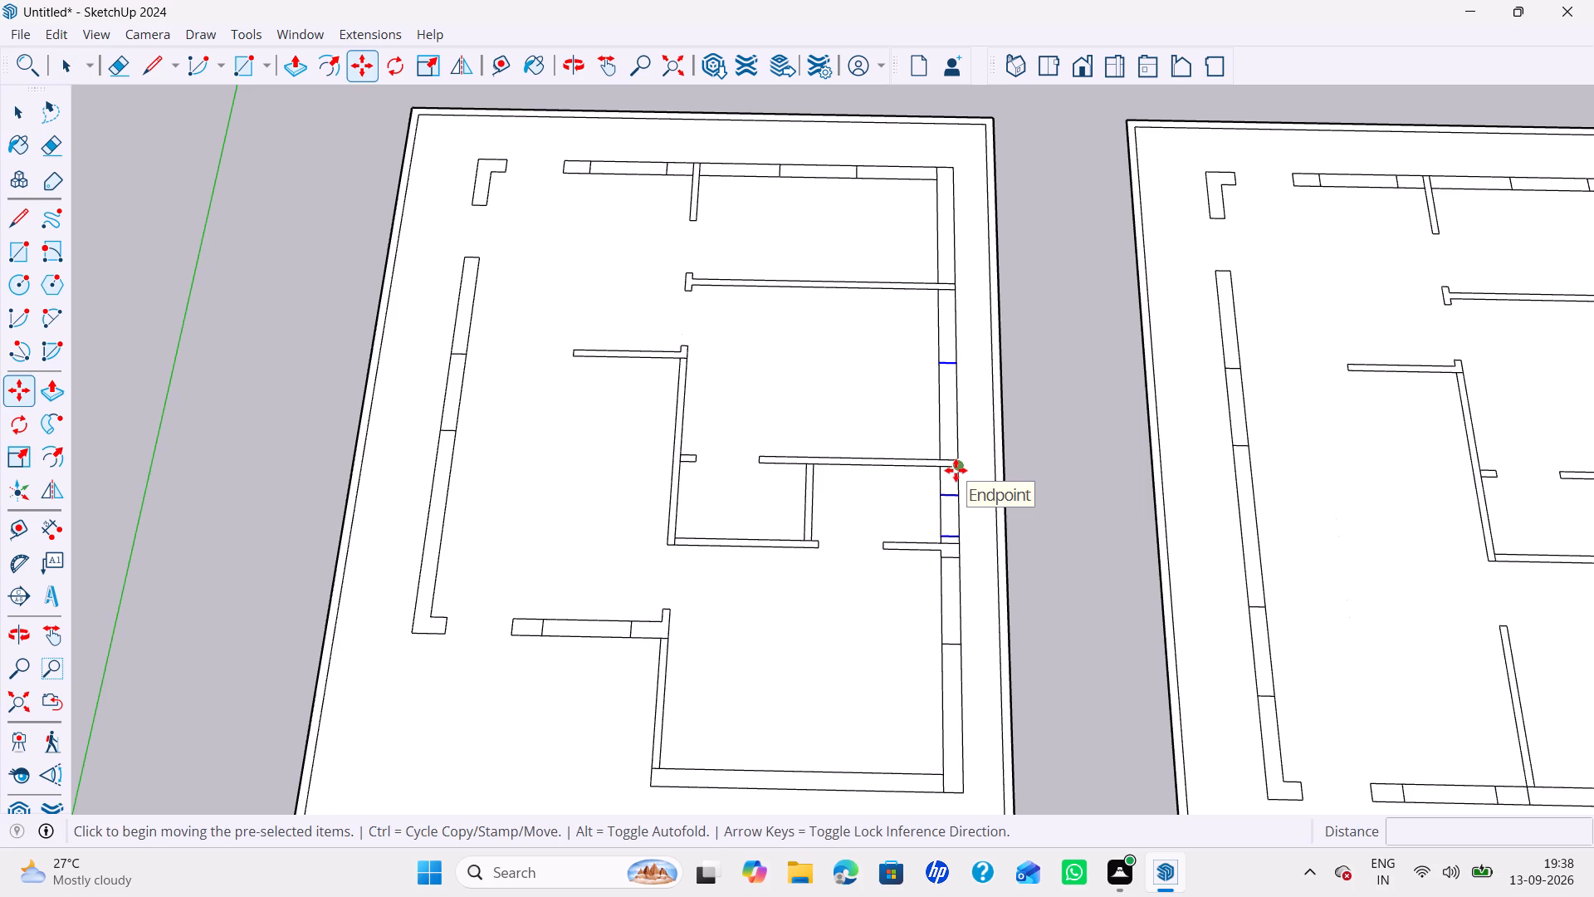
left_click(939, 544)
scroll(1038, 527, "down", 3)
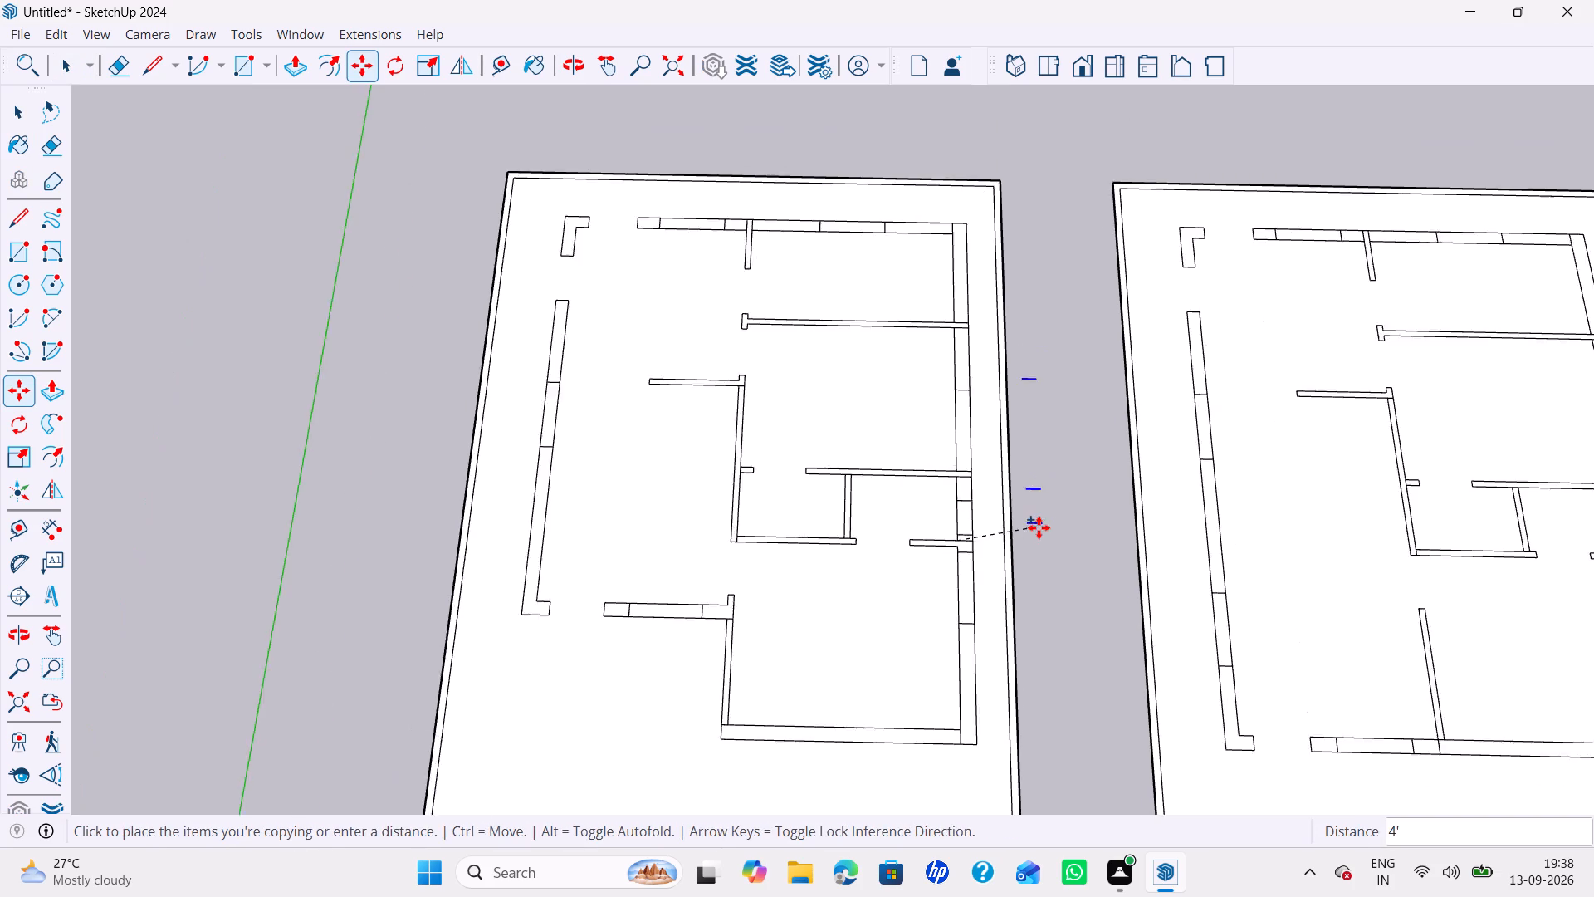
middle_click_drag(1039, 527, 822, 545, "shift")
scroll(1345, 551, "up", 5)
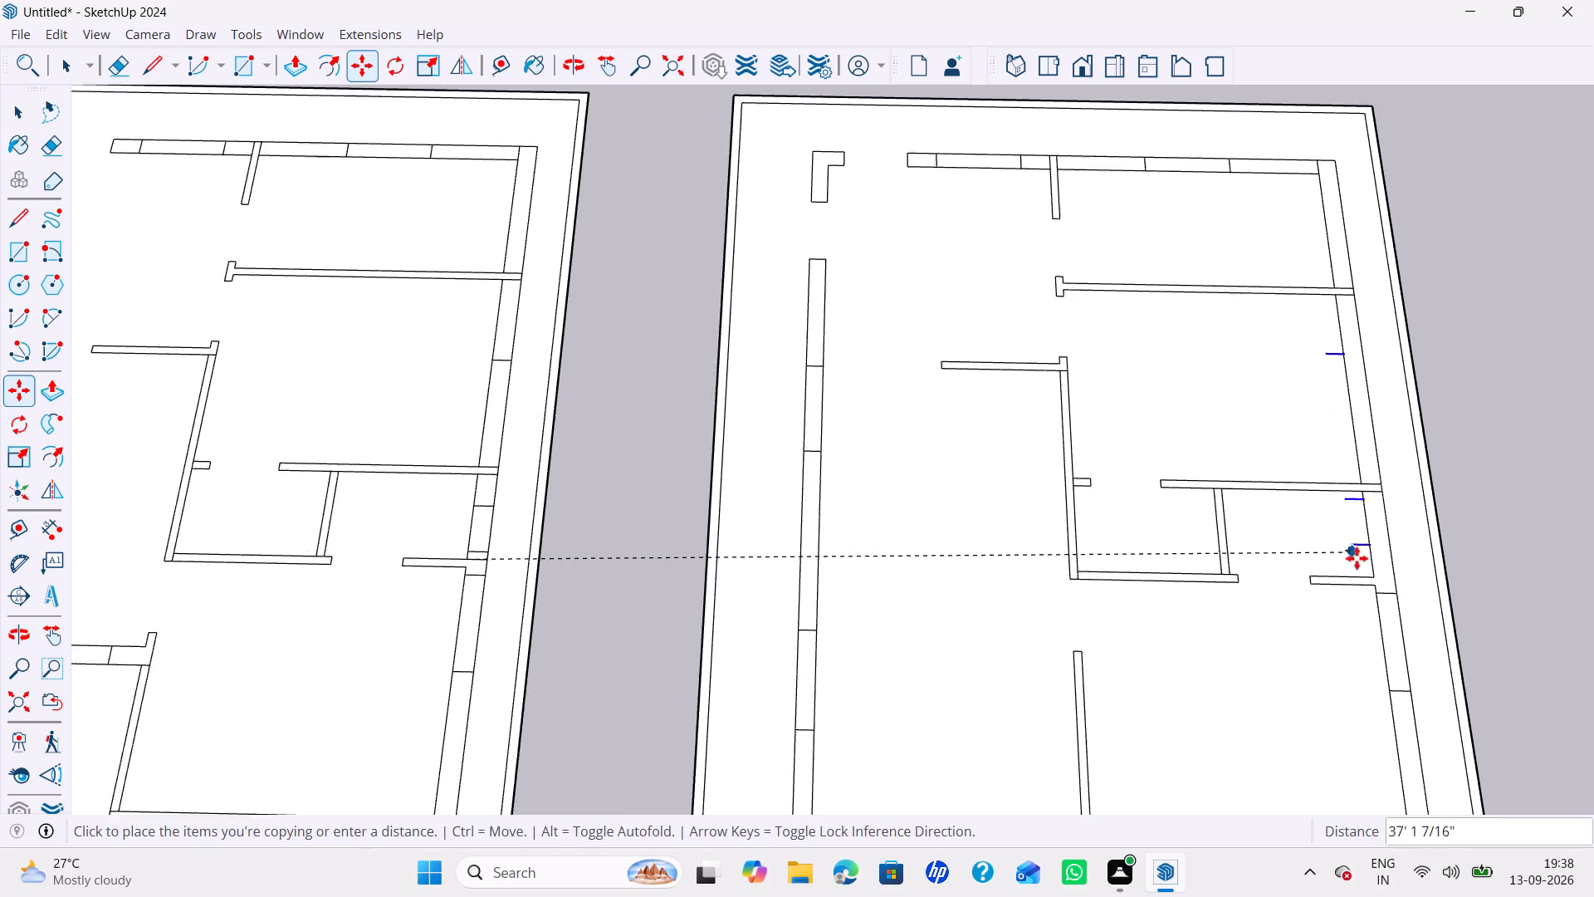
left_click(1376, 578)
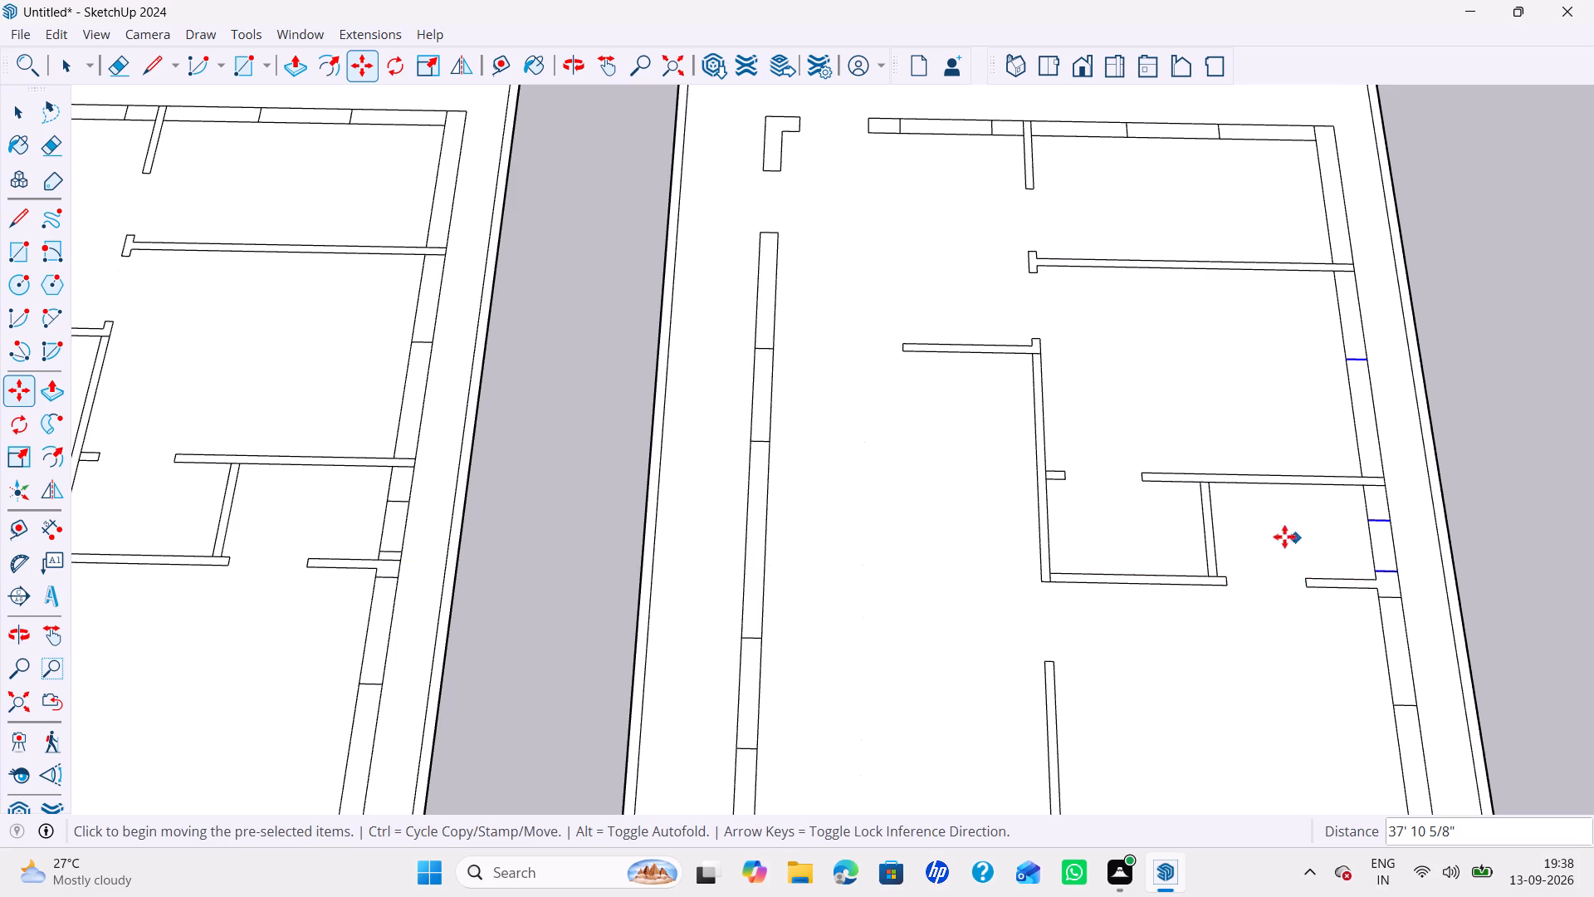
scroll(1254, 523, "down", 3)
key("grave")
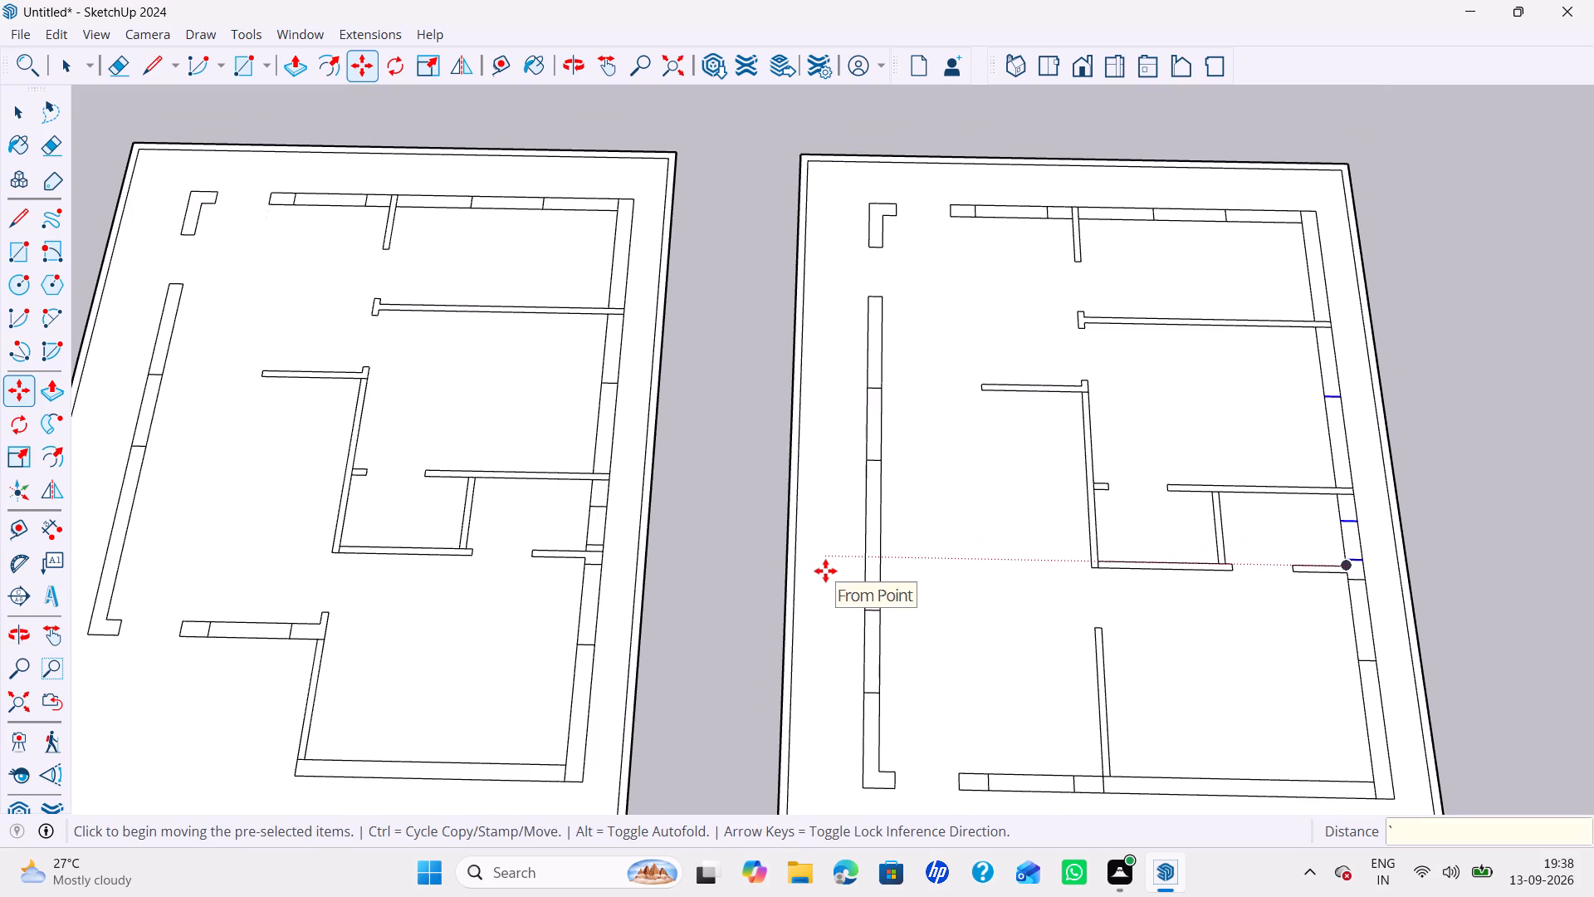
key("grave")
key("Escape")
key("Escape")
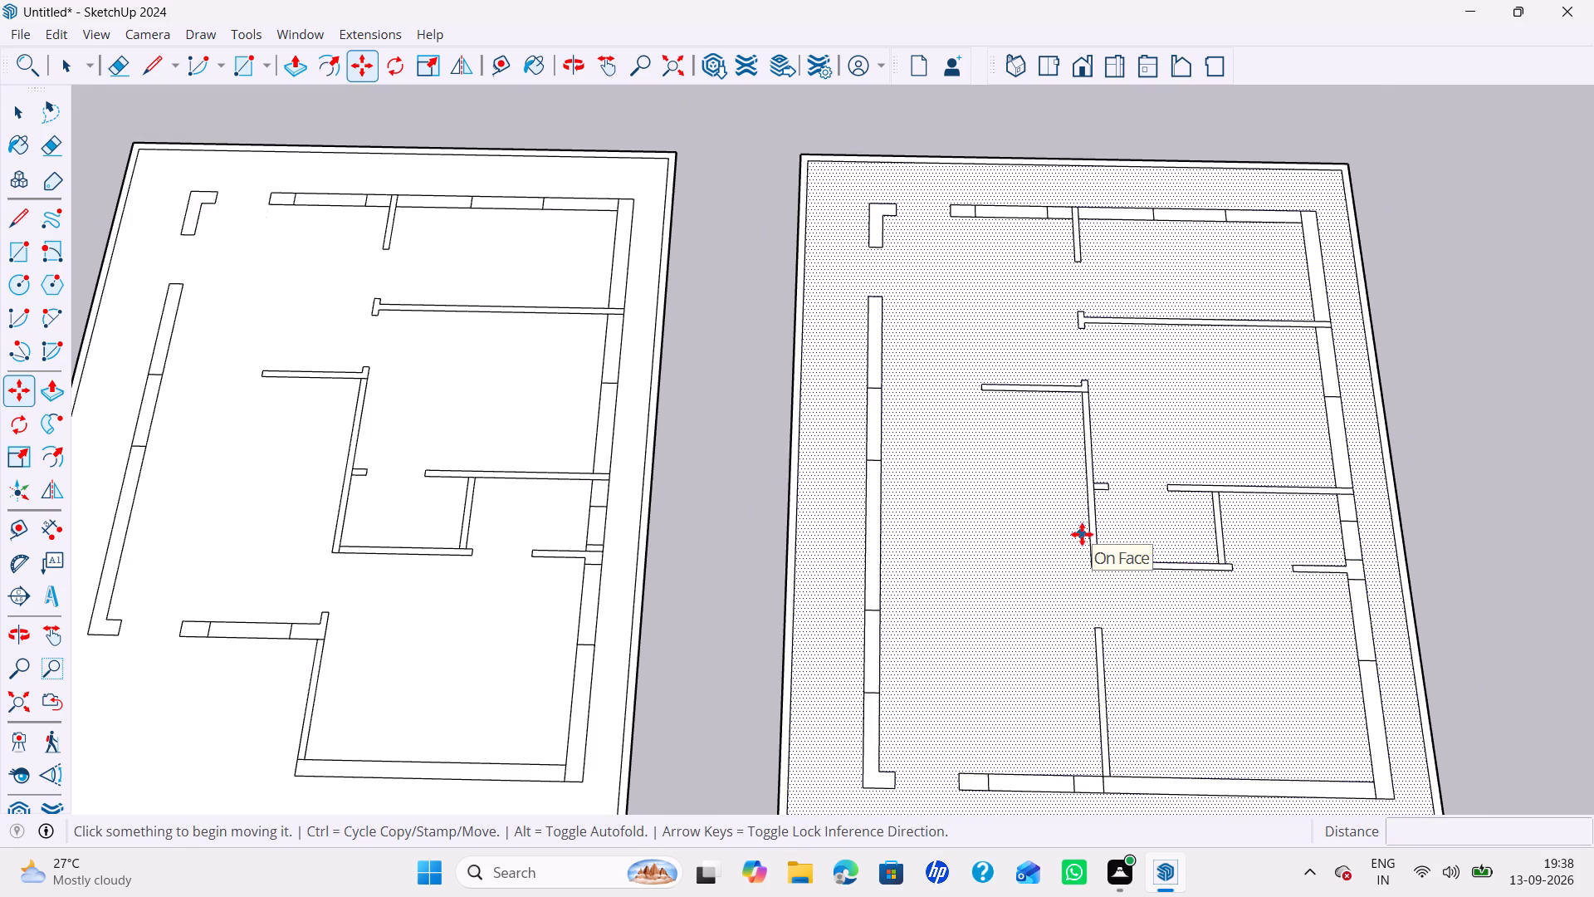
Erase the original plan's reference edge across the side wall, in line with the small room's stub partition's far face.
key("space")
key("e")
scroll(1357, 561, "up", 2)
scroll(828, 582, "down", 3)
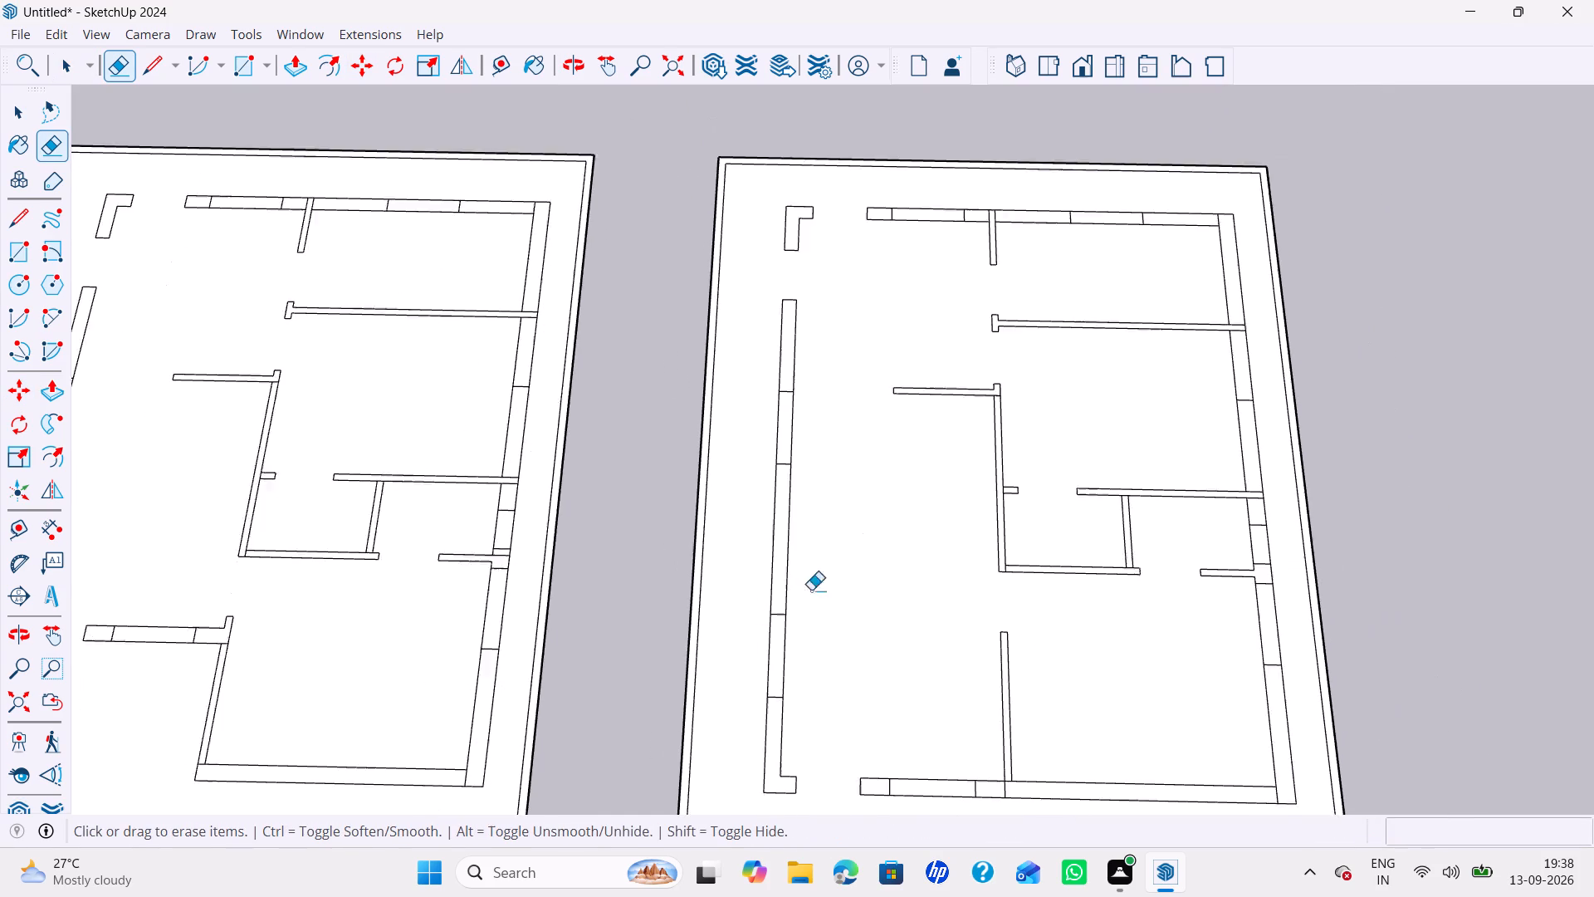
scroll(553, 582, "up", 8)
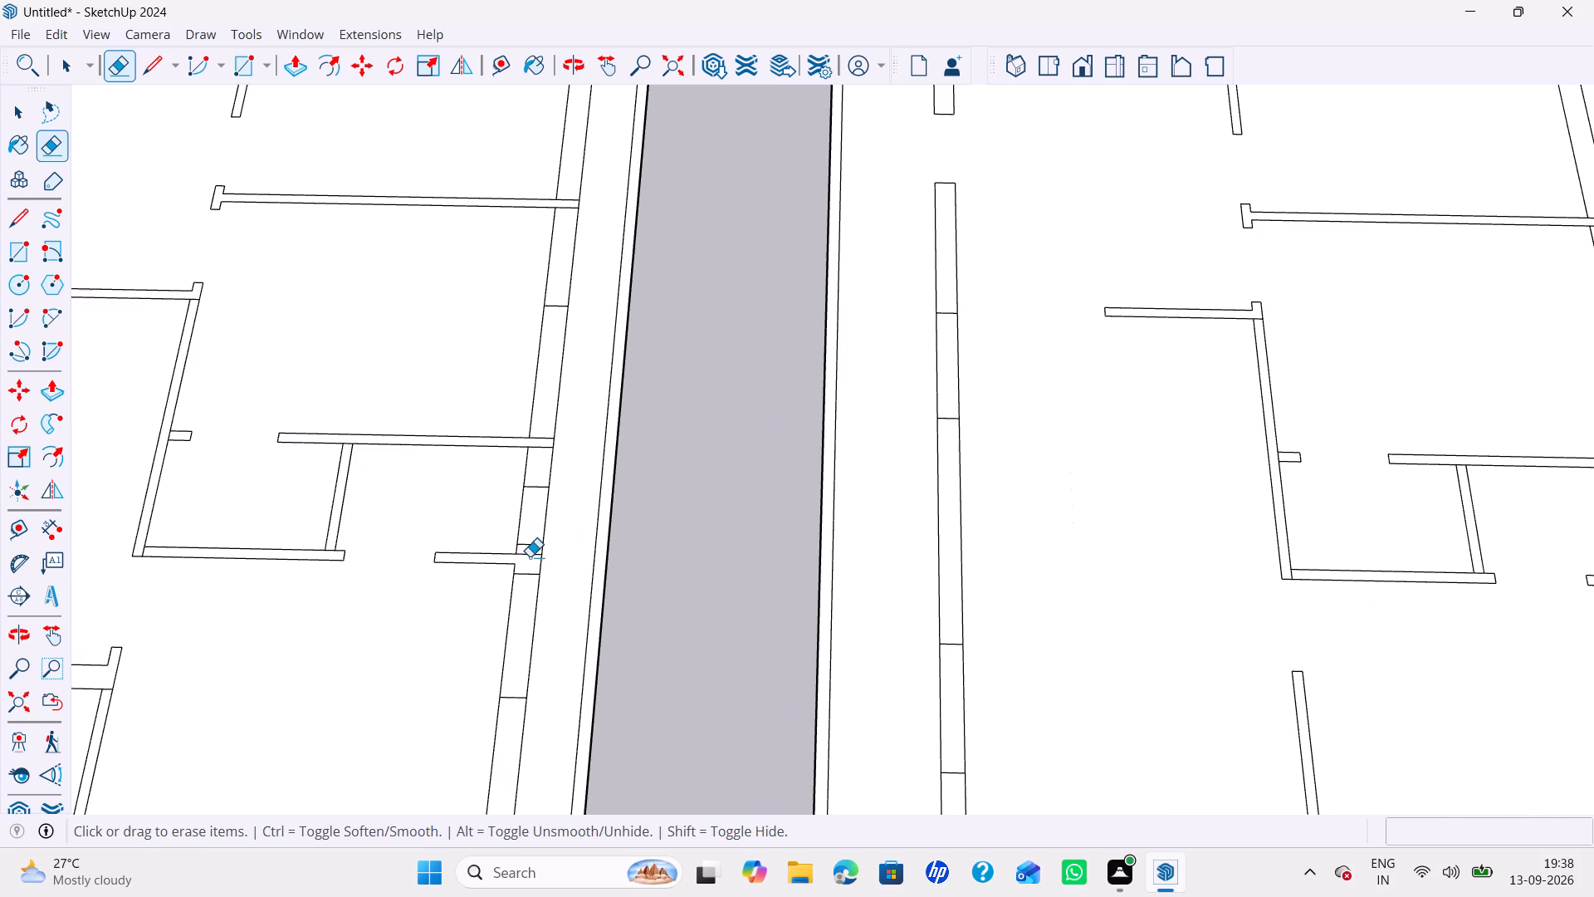
left_click(531, 556)
Group the face and edges of the small L-shaped corner wall at the far end of the original plan.
scroll(540, 549, "down", 6)
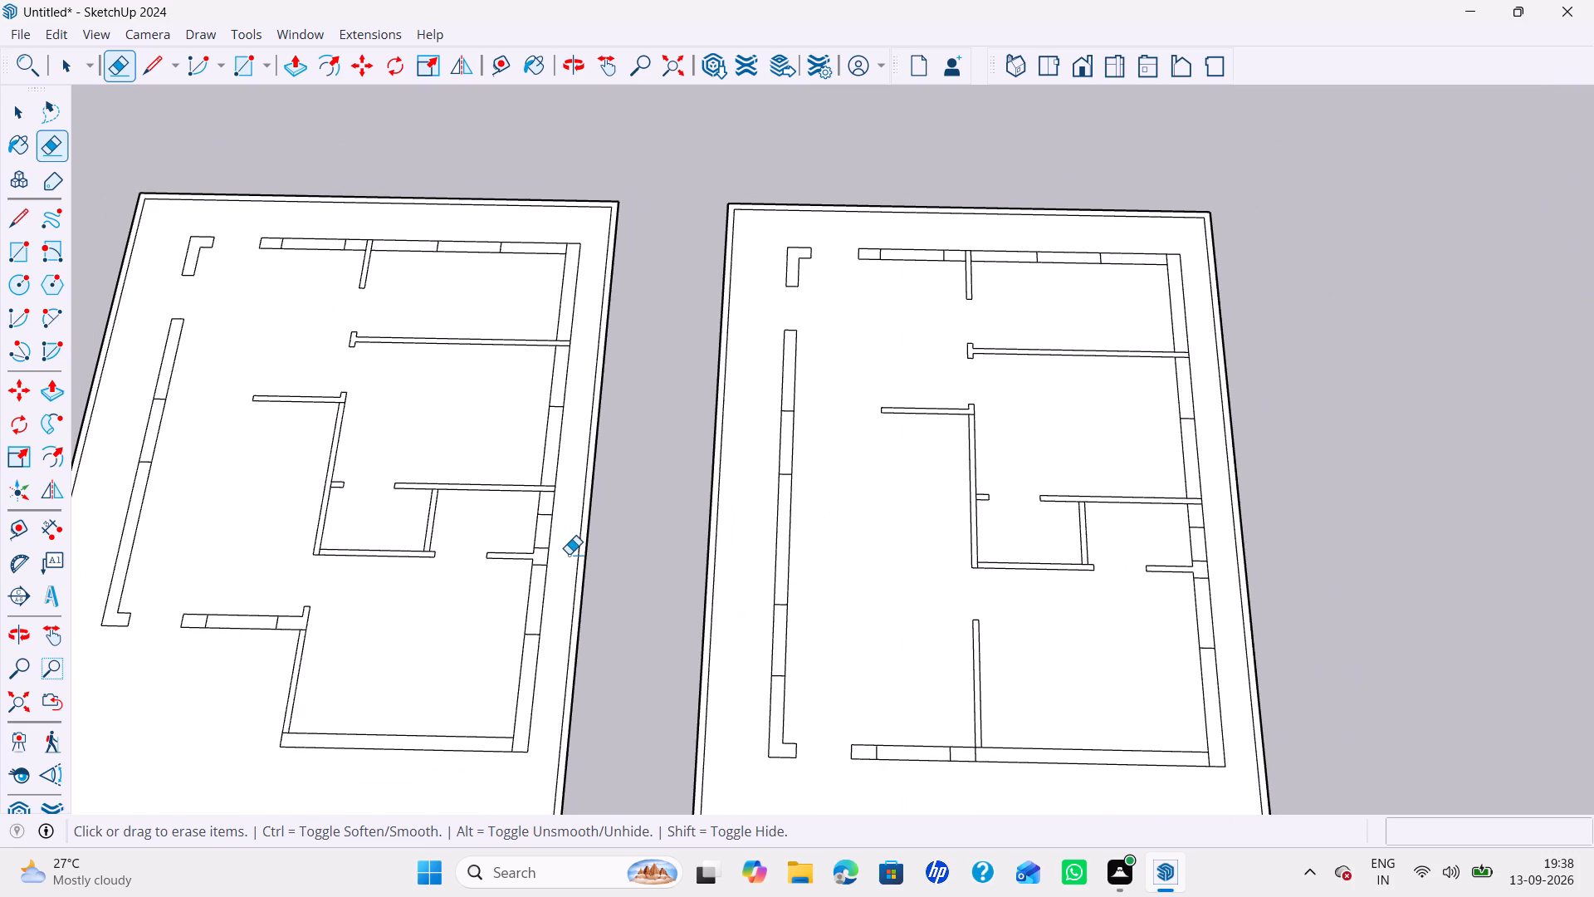
scroll(578, 548, "down", 4)
middle_click_drag(608, 574, 626, 568, "shift")
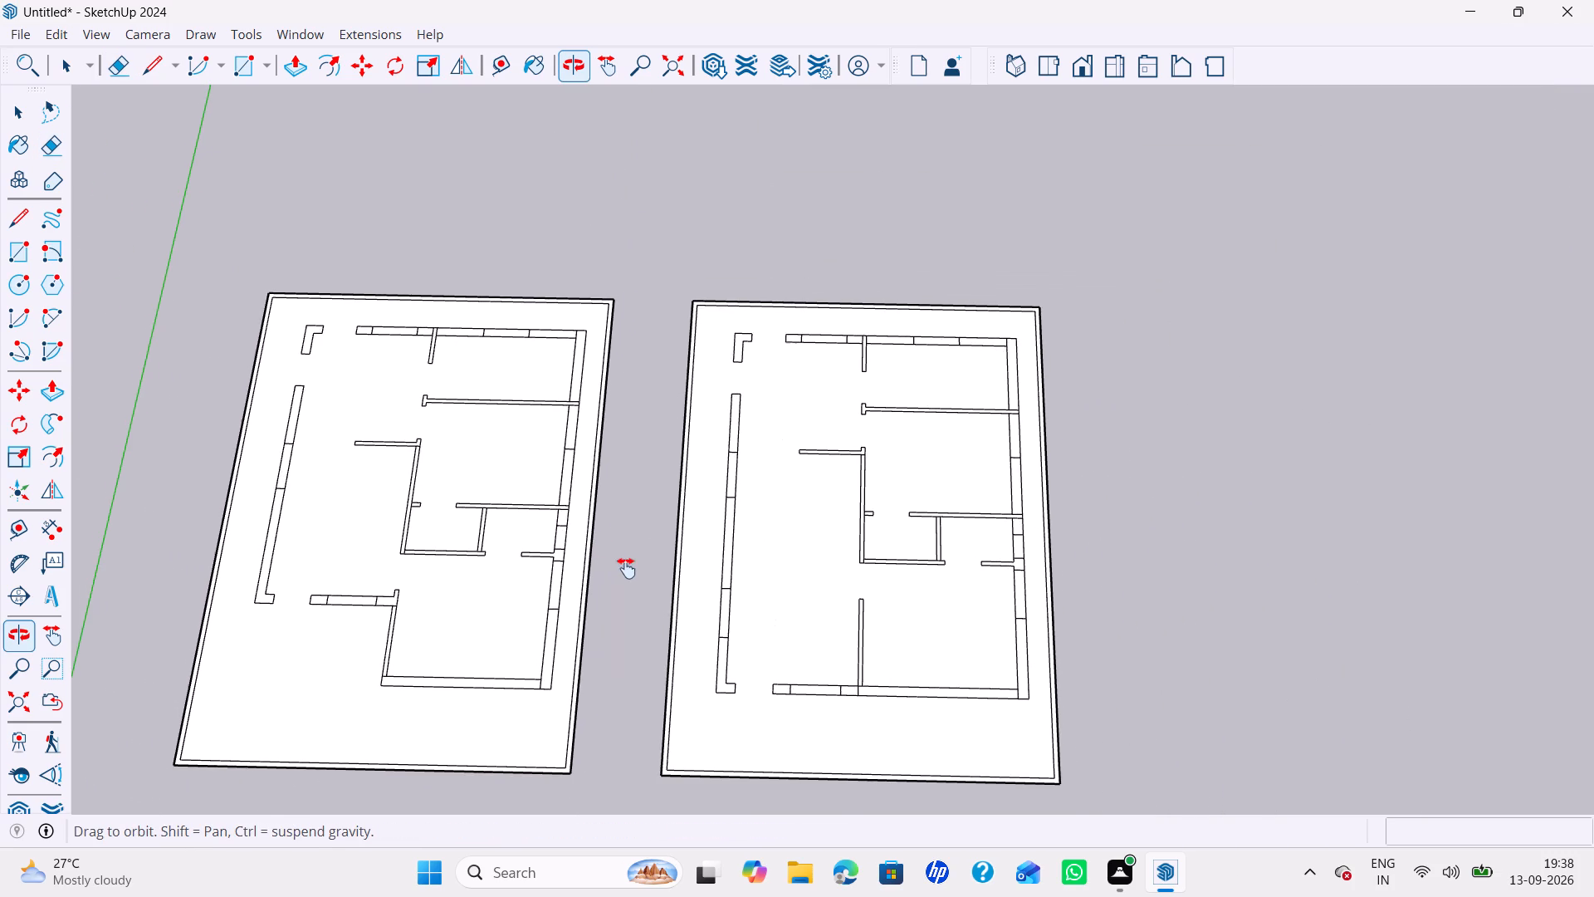
middle_click_drag(626, 568, 851, 489, "shift")
scroll(858, 493, "up", 1)
key("space")
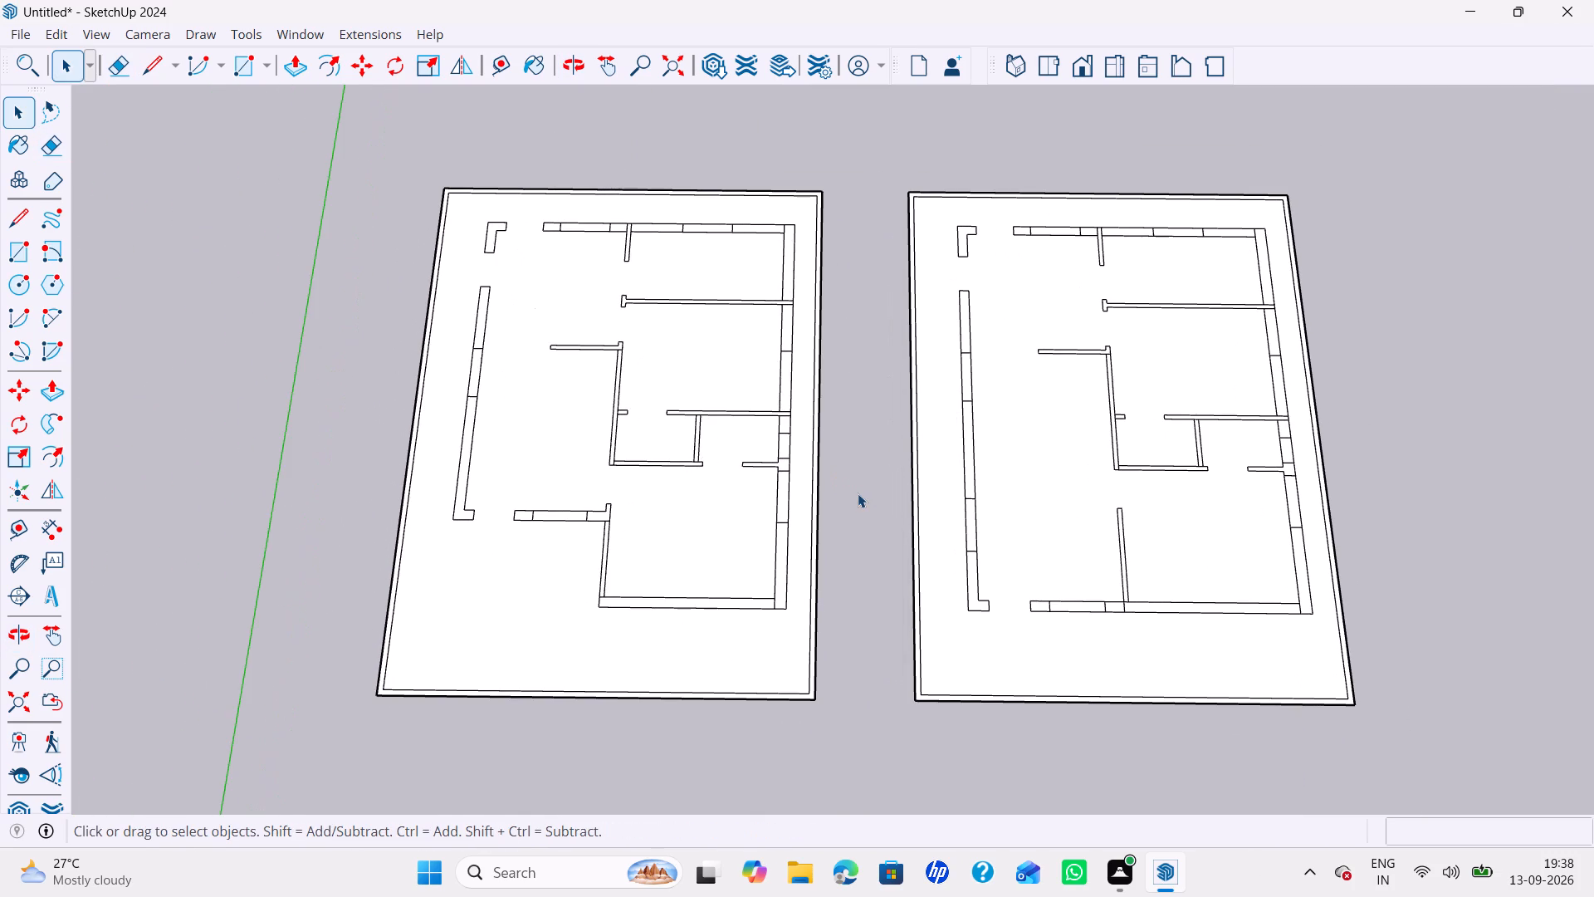
key("space")
scroll(892, 517, "down", 2)
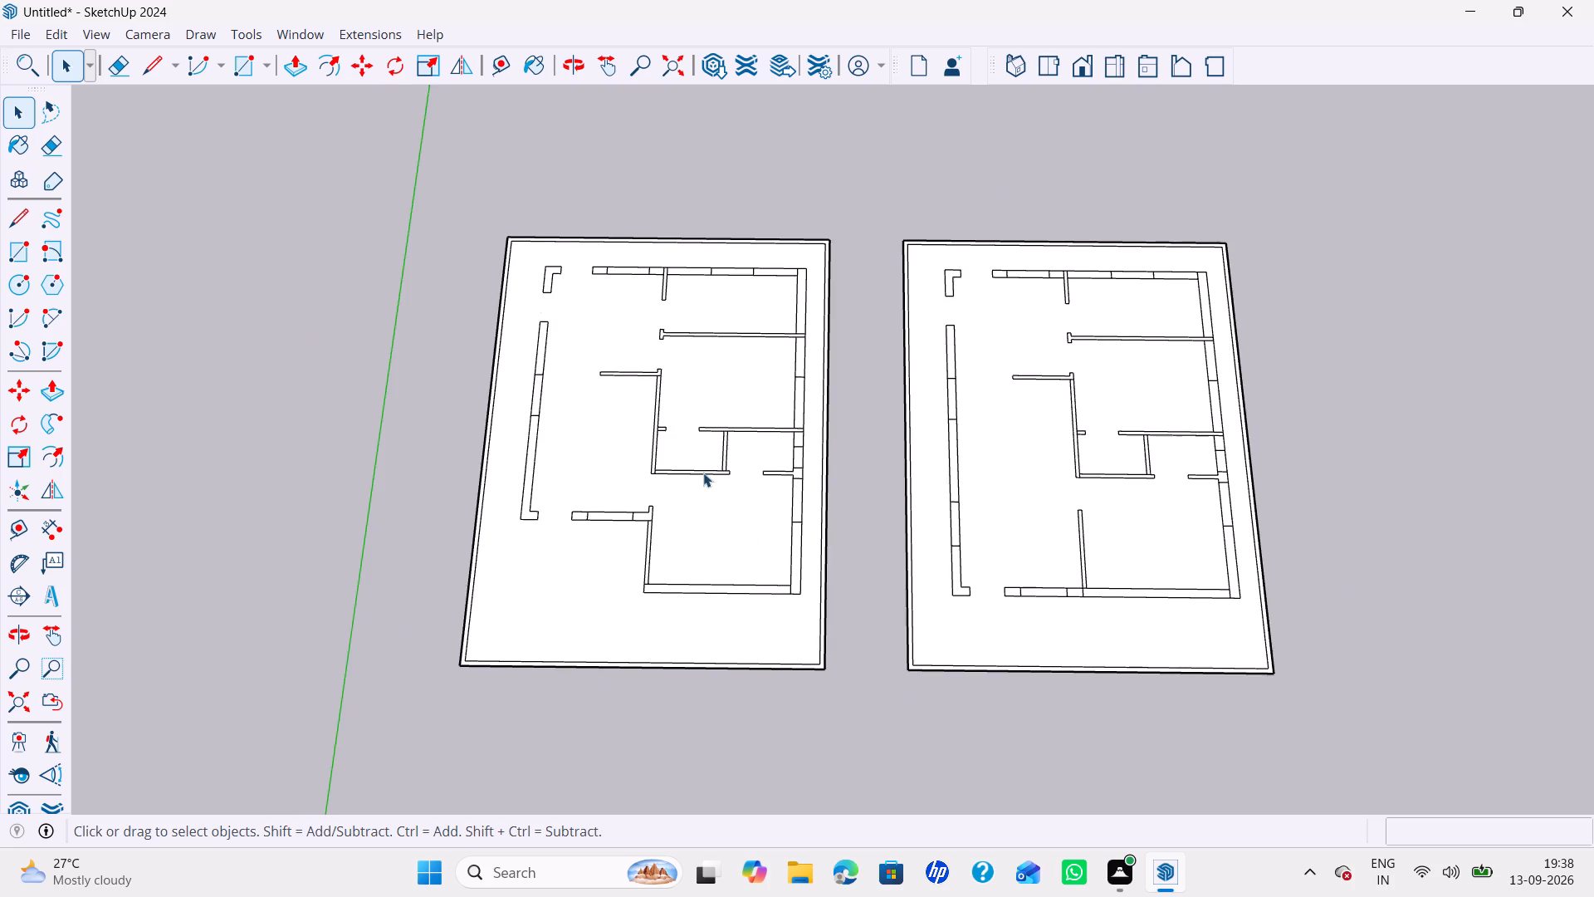
scroll(687, 441, "up", 1)
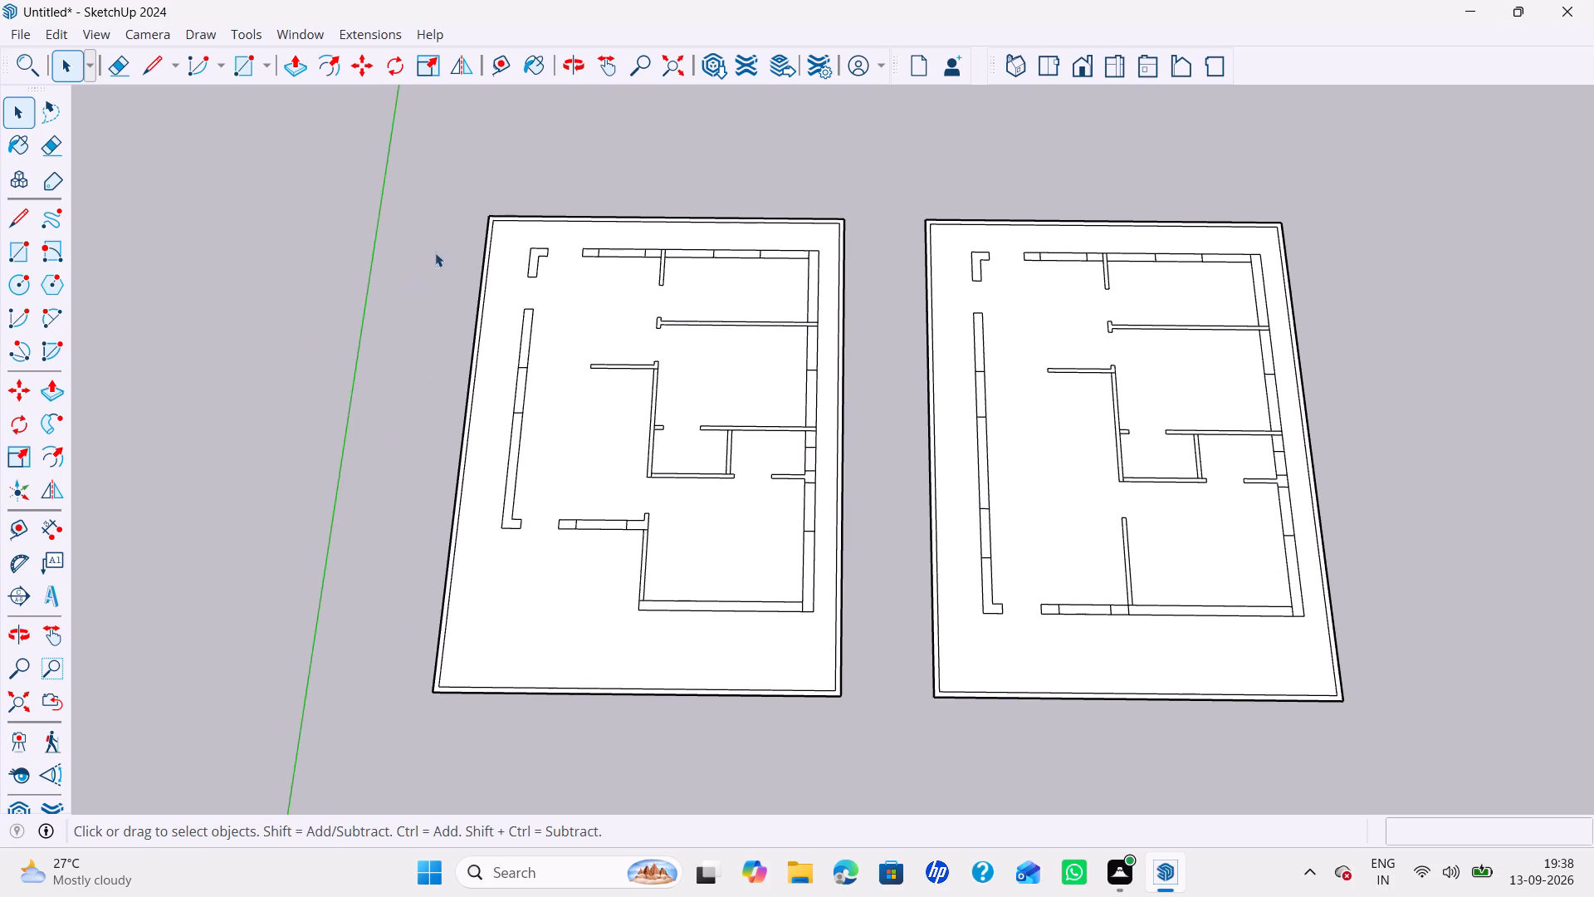
middle_click_drag(445, 252, 467, 362)
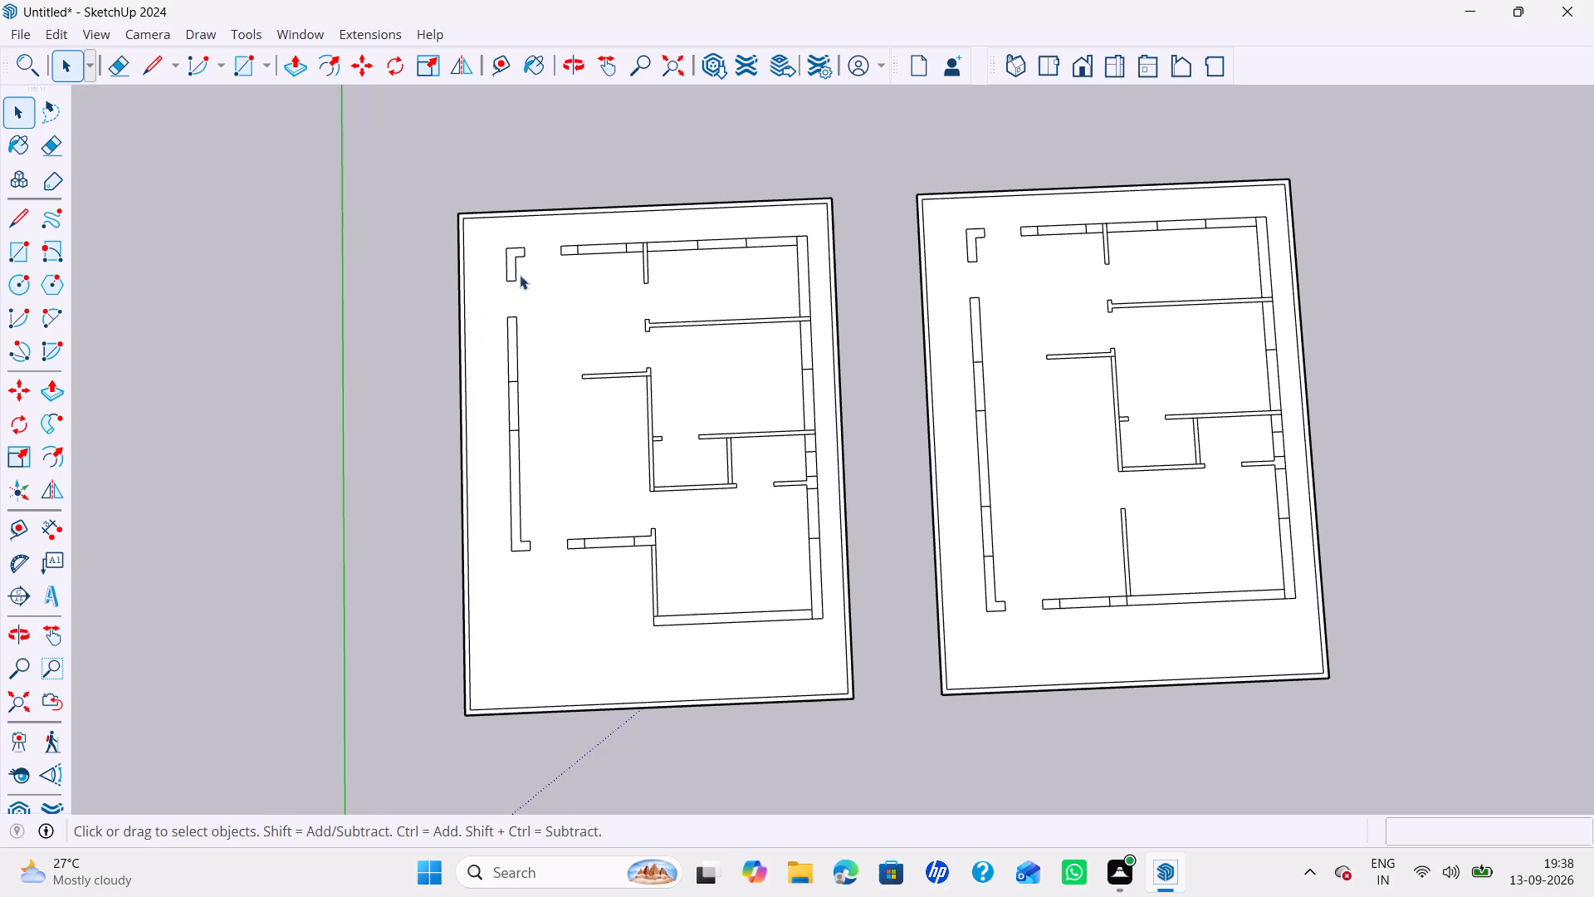
left_click(506, 267)
scroll(510, 262, "up", 2)
double_click(510, 262)
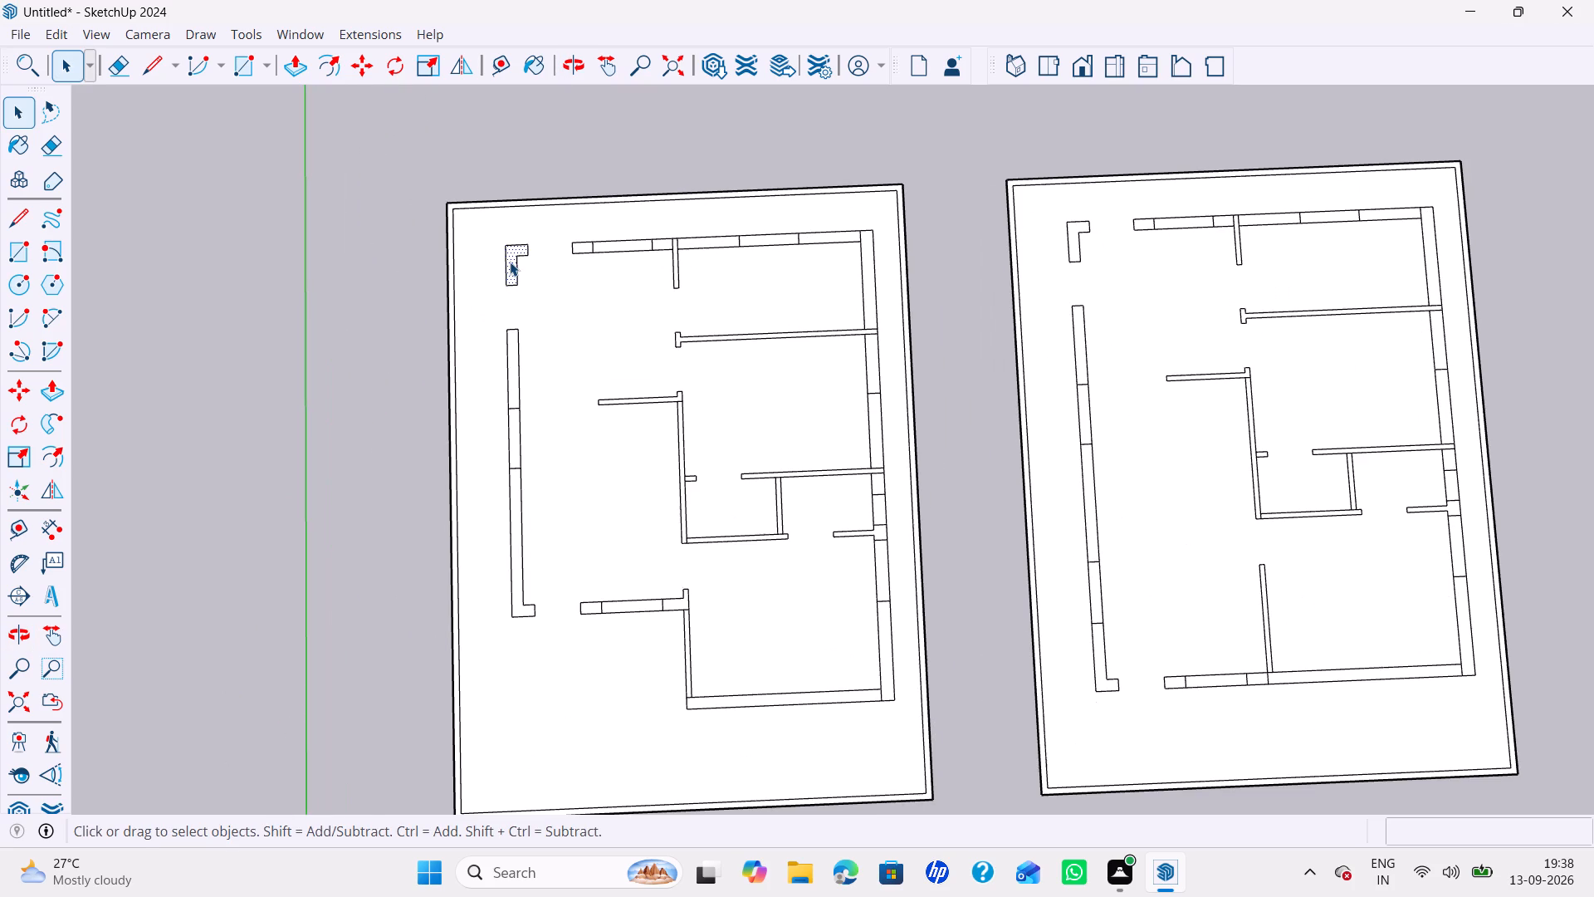
right_click(510, 262)
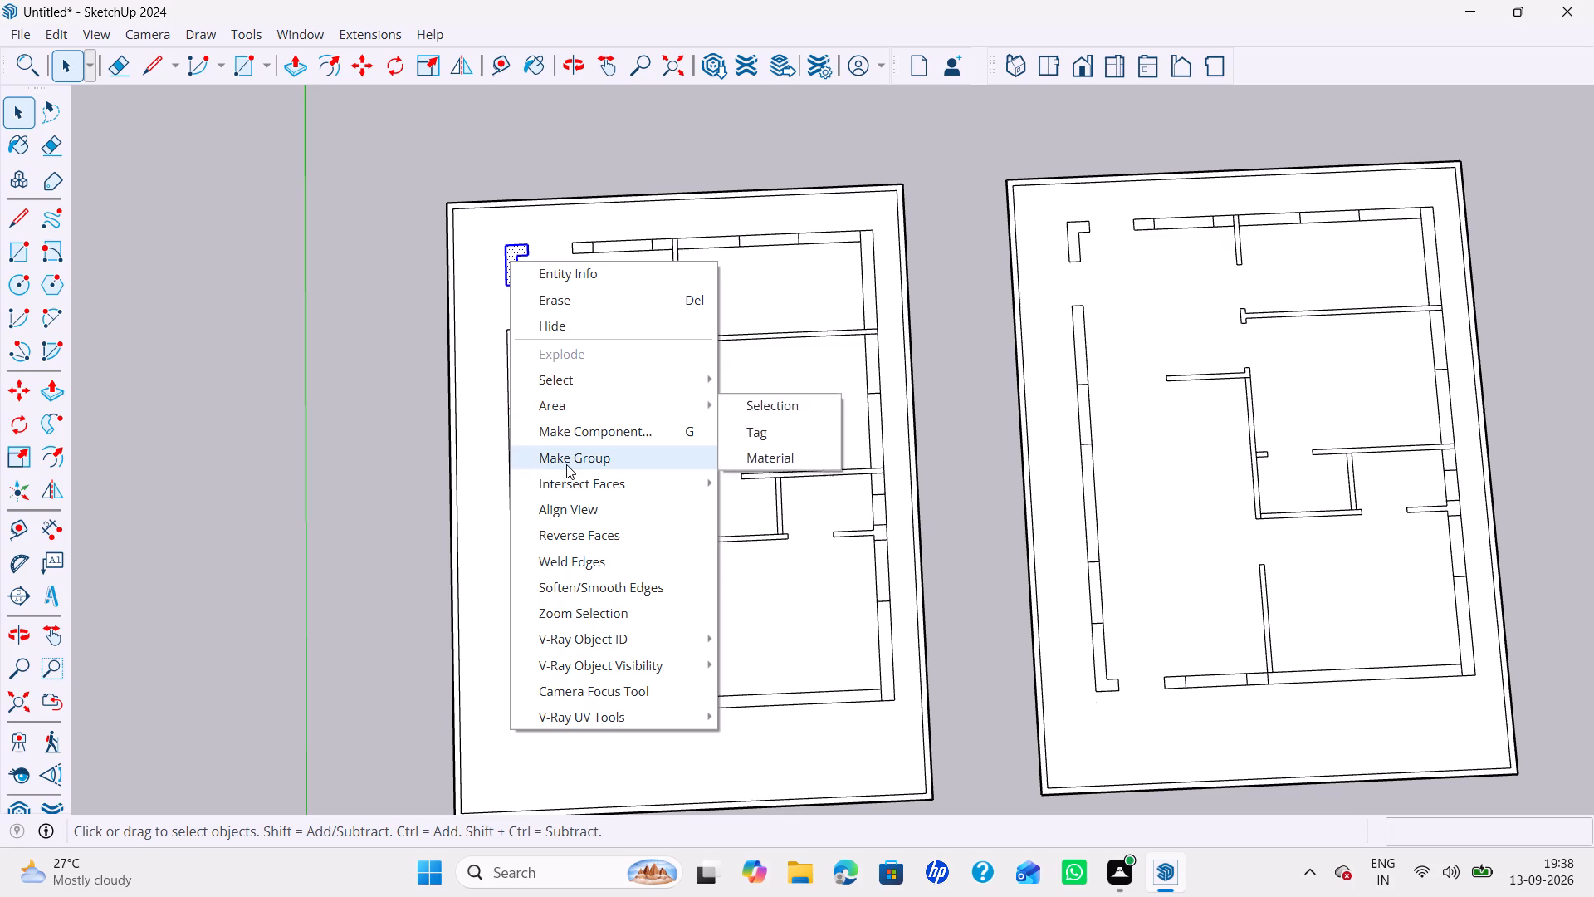
left_click(566, 464)
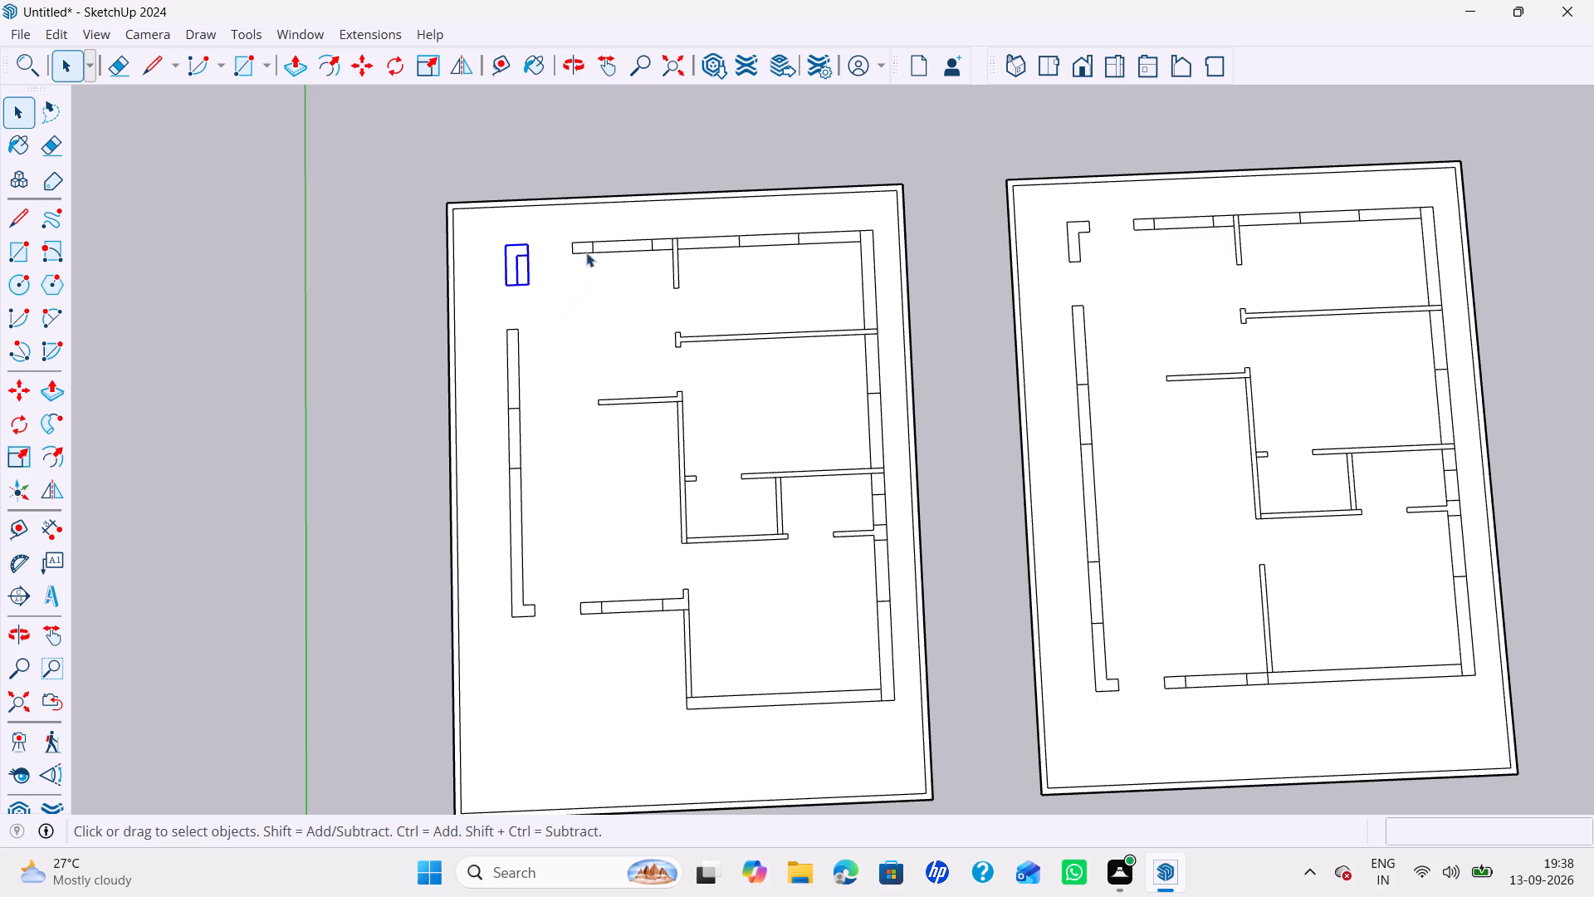
Group the two short wall pieces on either side of the first opening in the original plan's far wall.
double_click(580, 248)
double_click(662, 243)
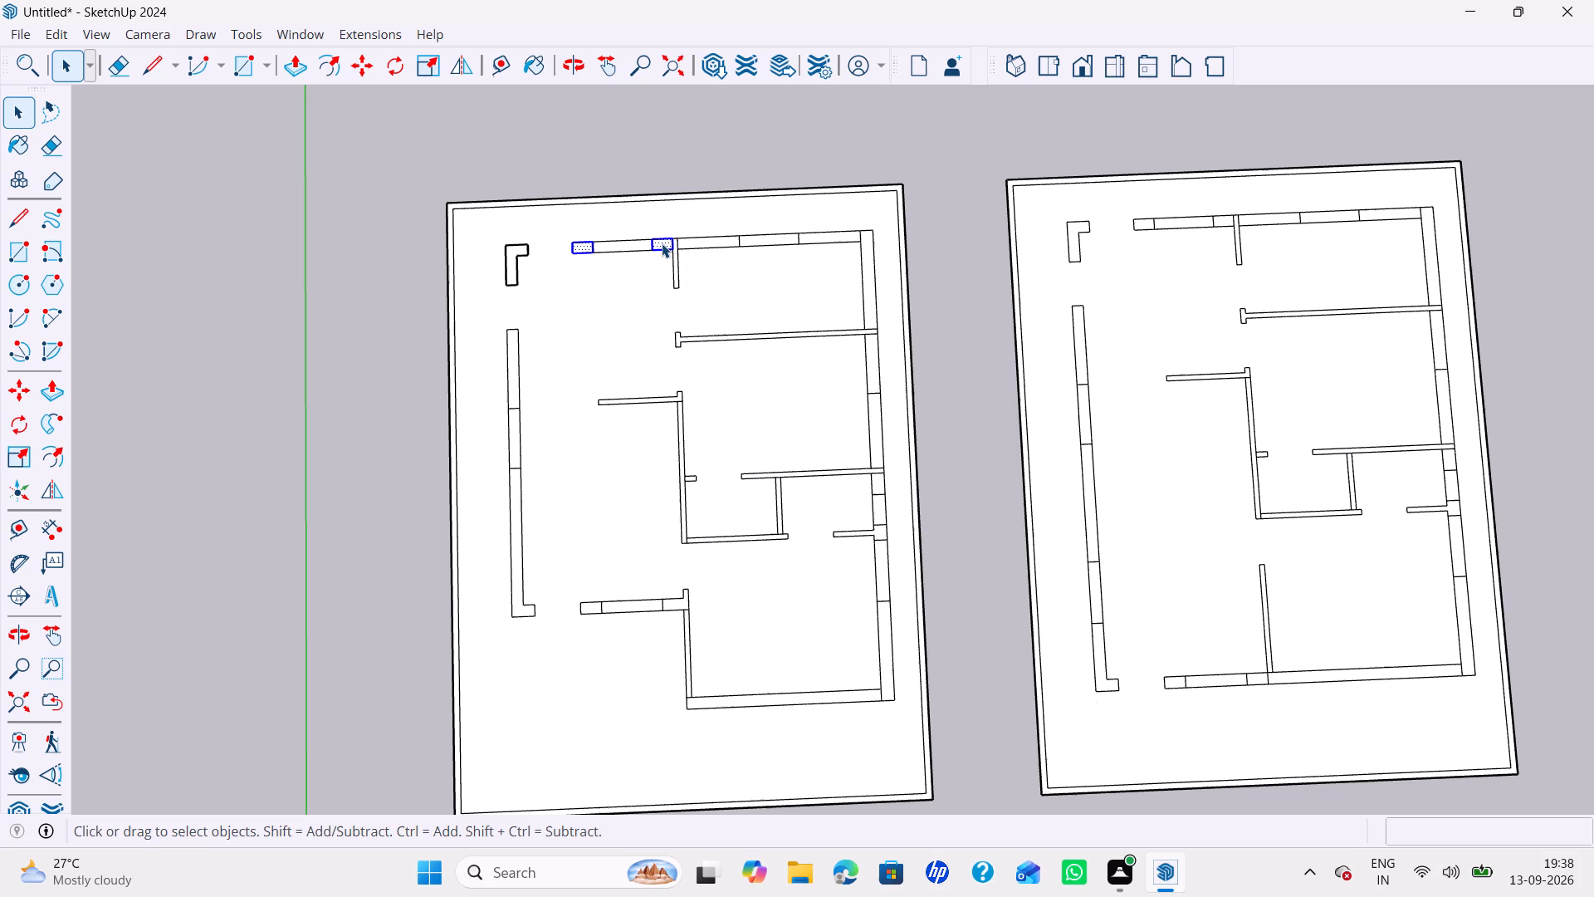
right_click(662, 243)
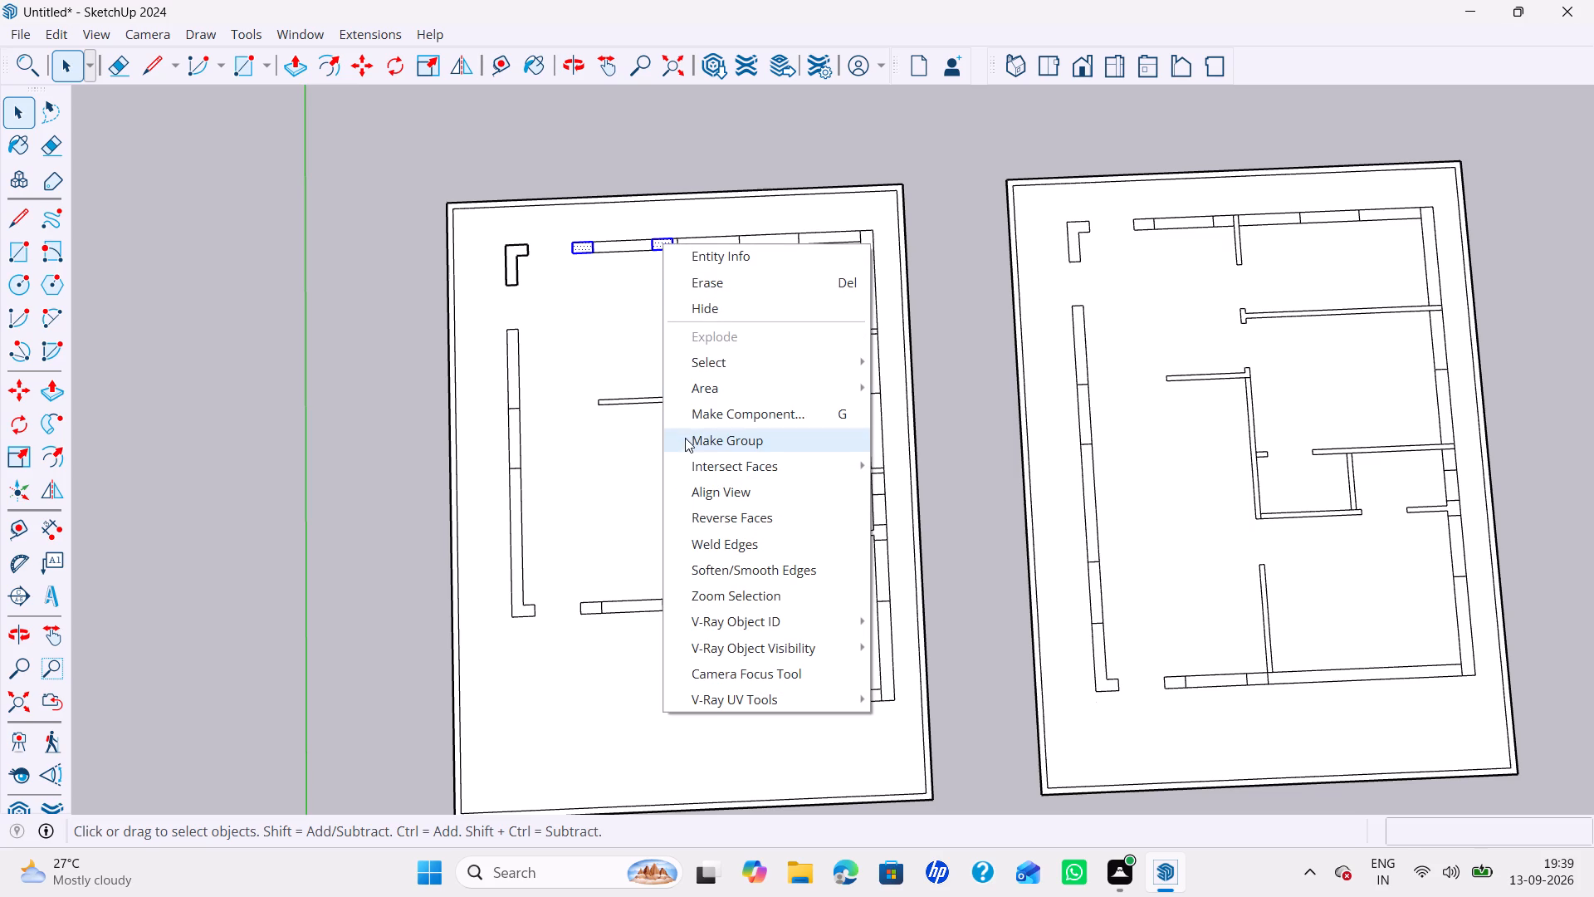
left_click(685, 438)
Group the short partition that projects inward from the original plan's far wall beside the grouped wall pieces.
scroll(670, 276, "up", 4)
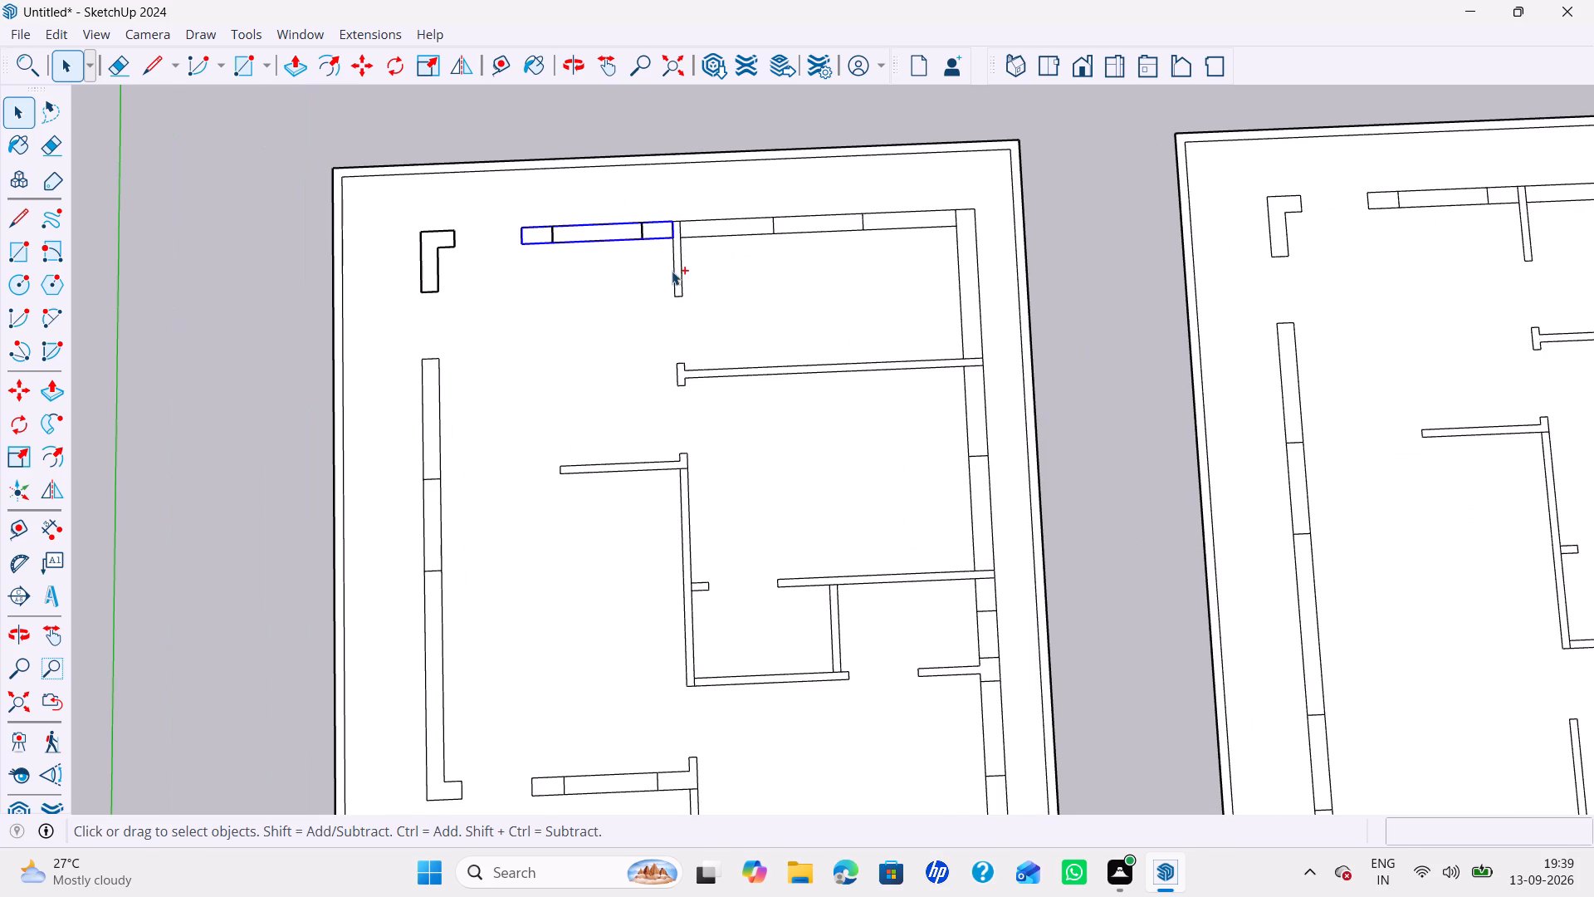
scroll(679, 267, "up", 3)
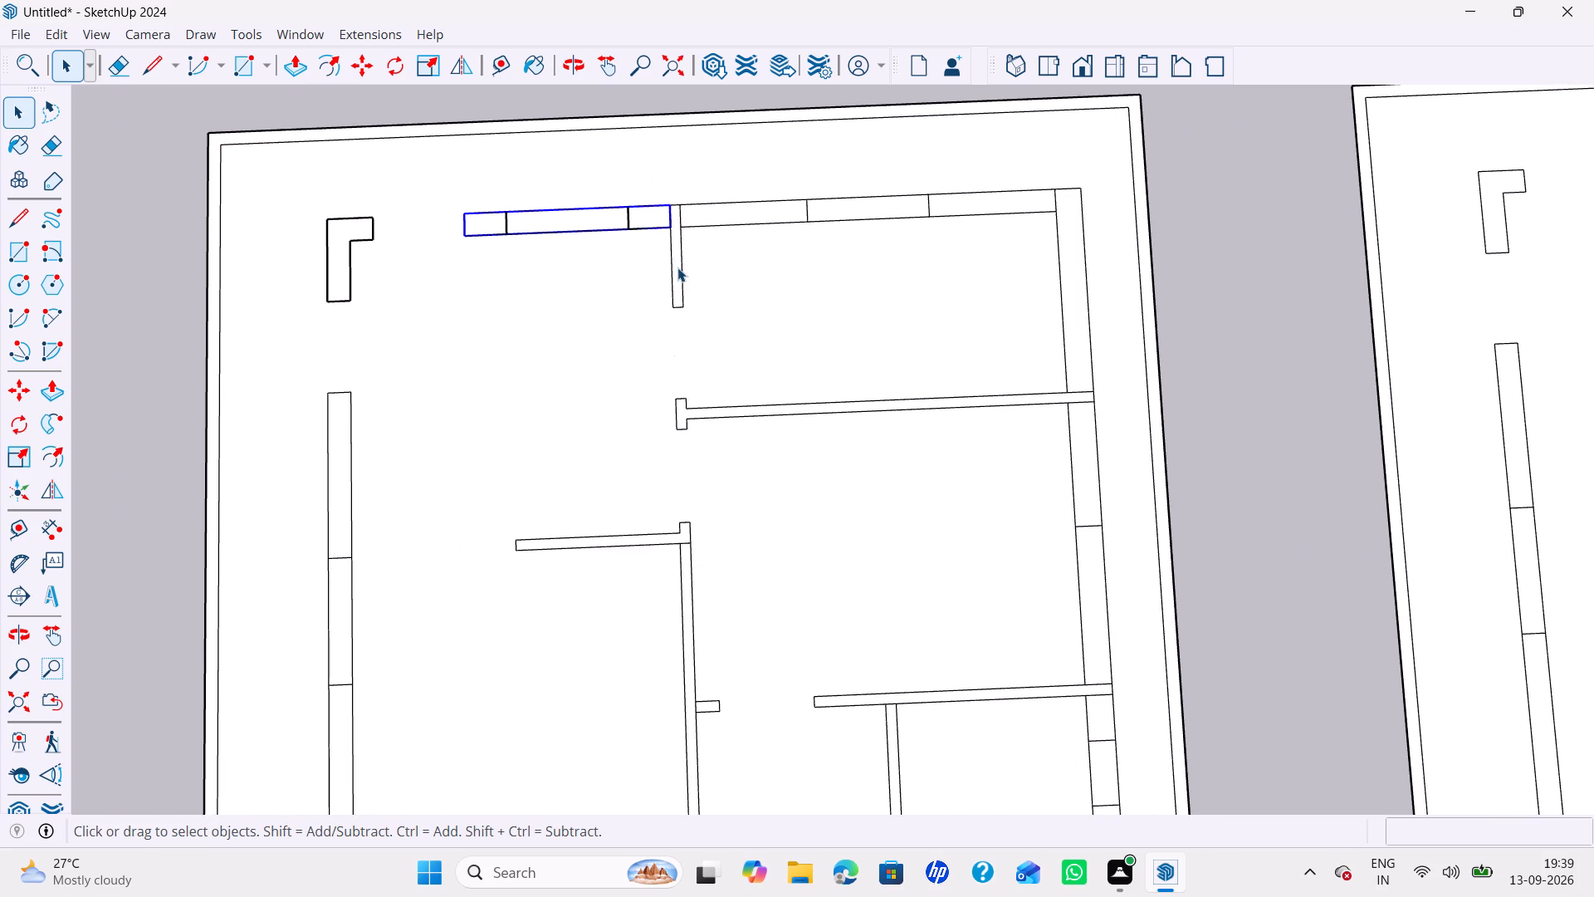
double_click(677, 267)
right_click(677, 267, "ctrl")
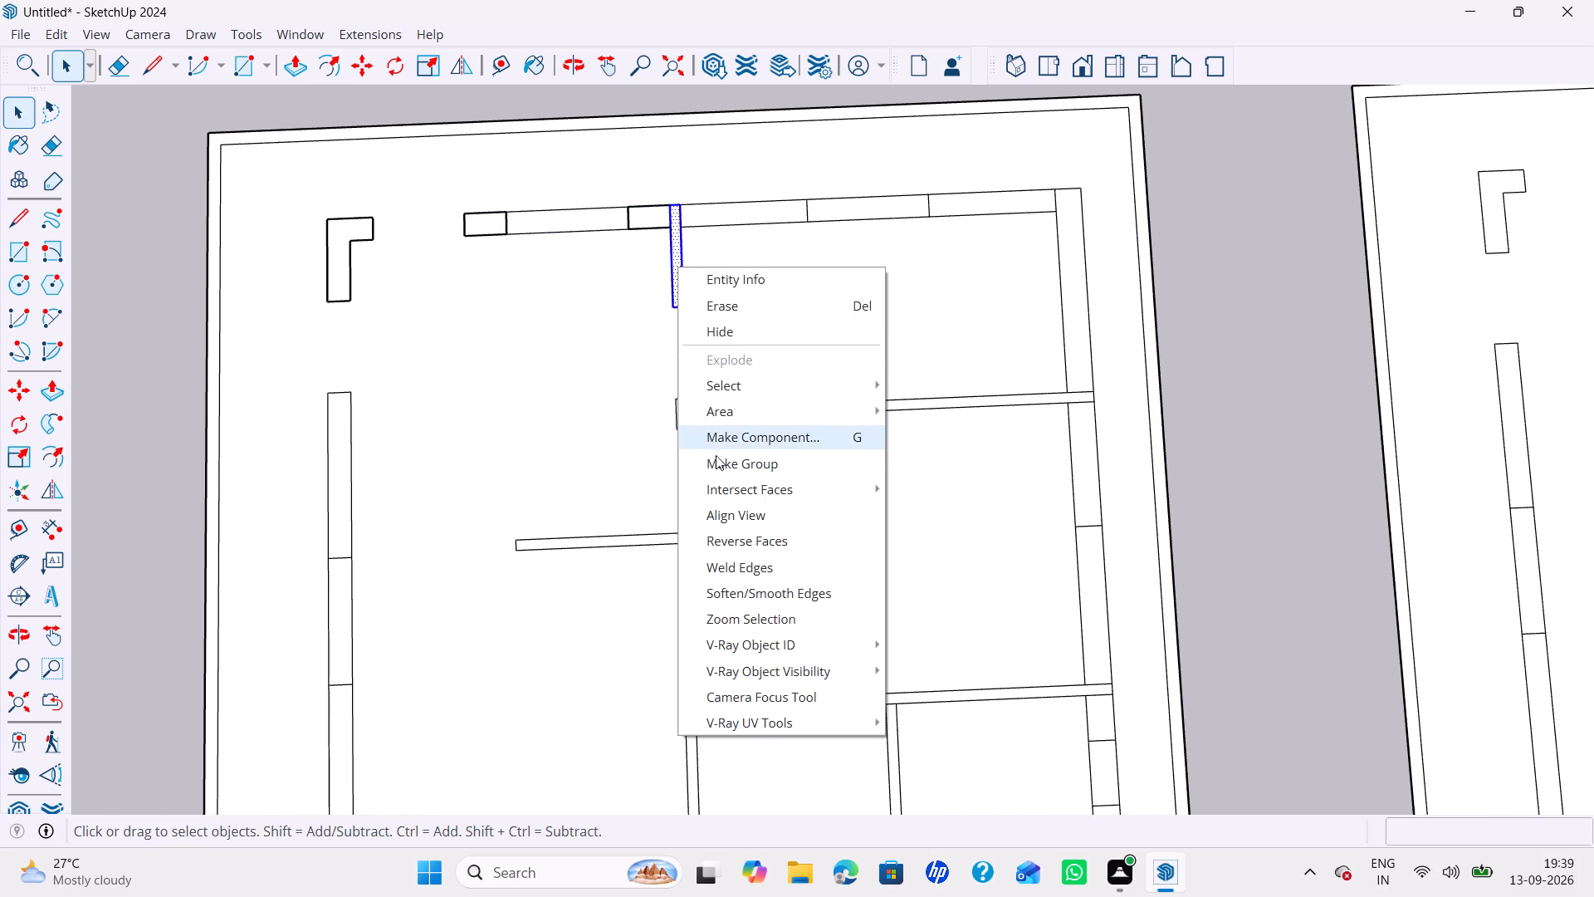
left_click(716, 473)
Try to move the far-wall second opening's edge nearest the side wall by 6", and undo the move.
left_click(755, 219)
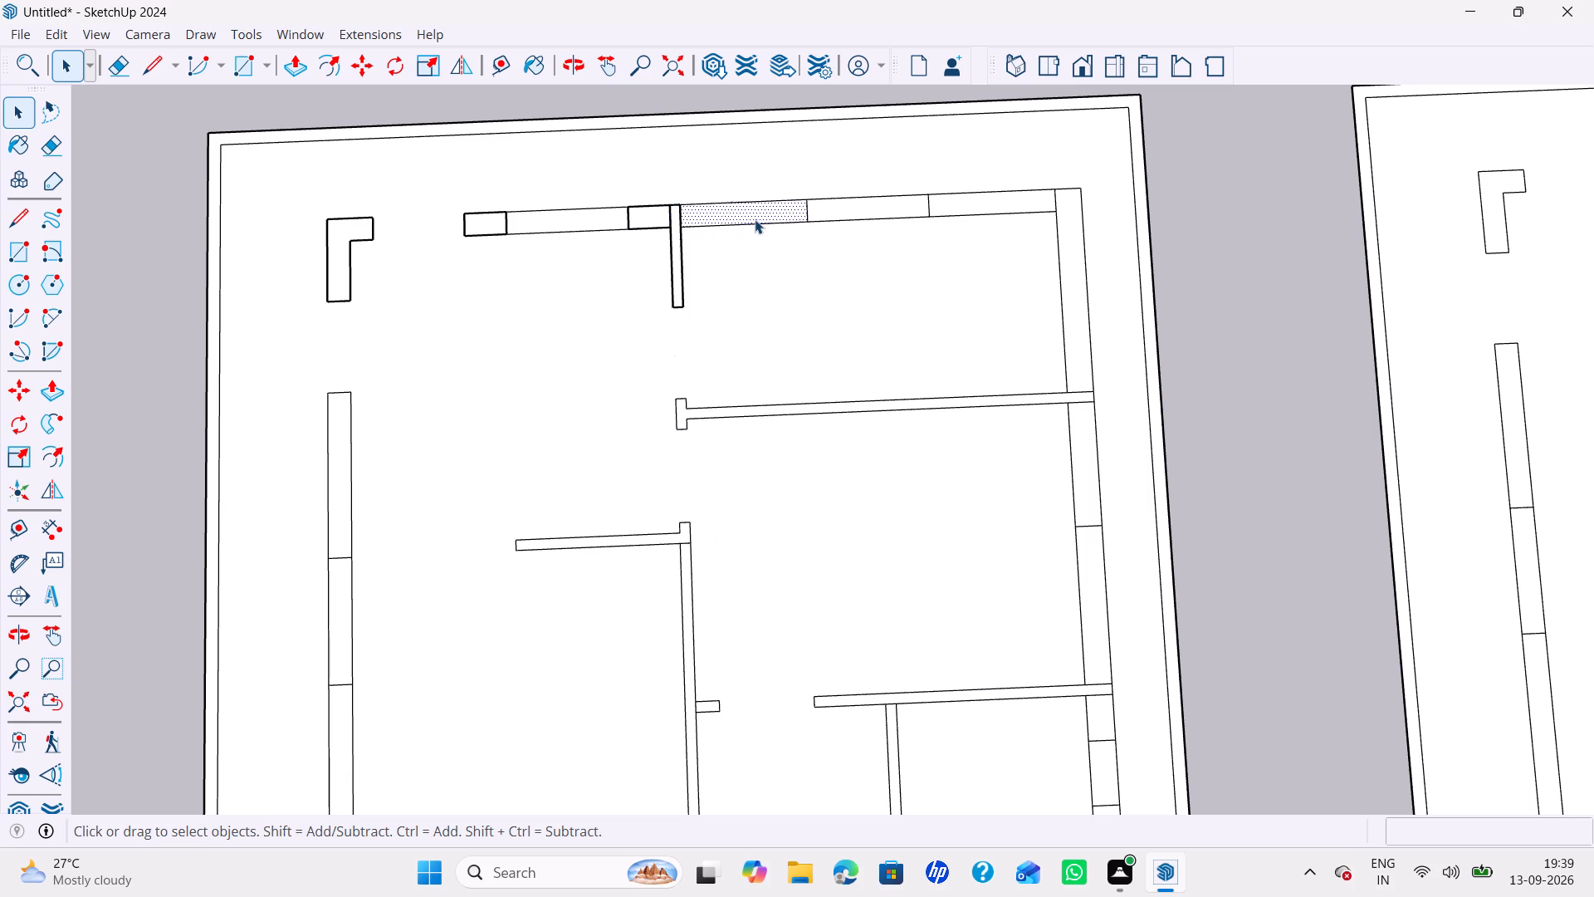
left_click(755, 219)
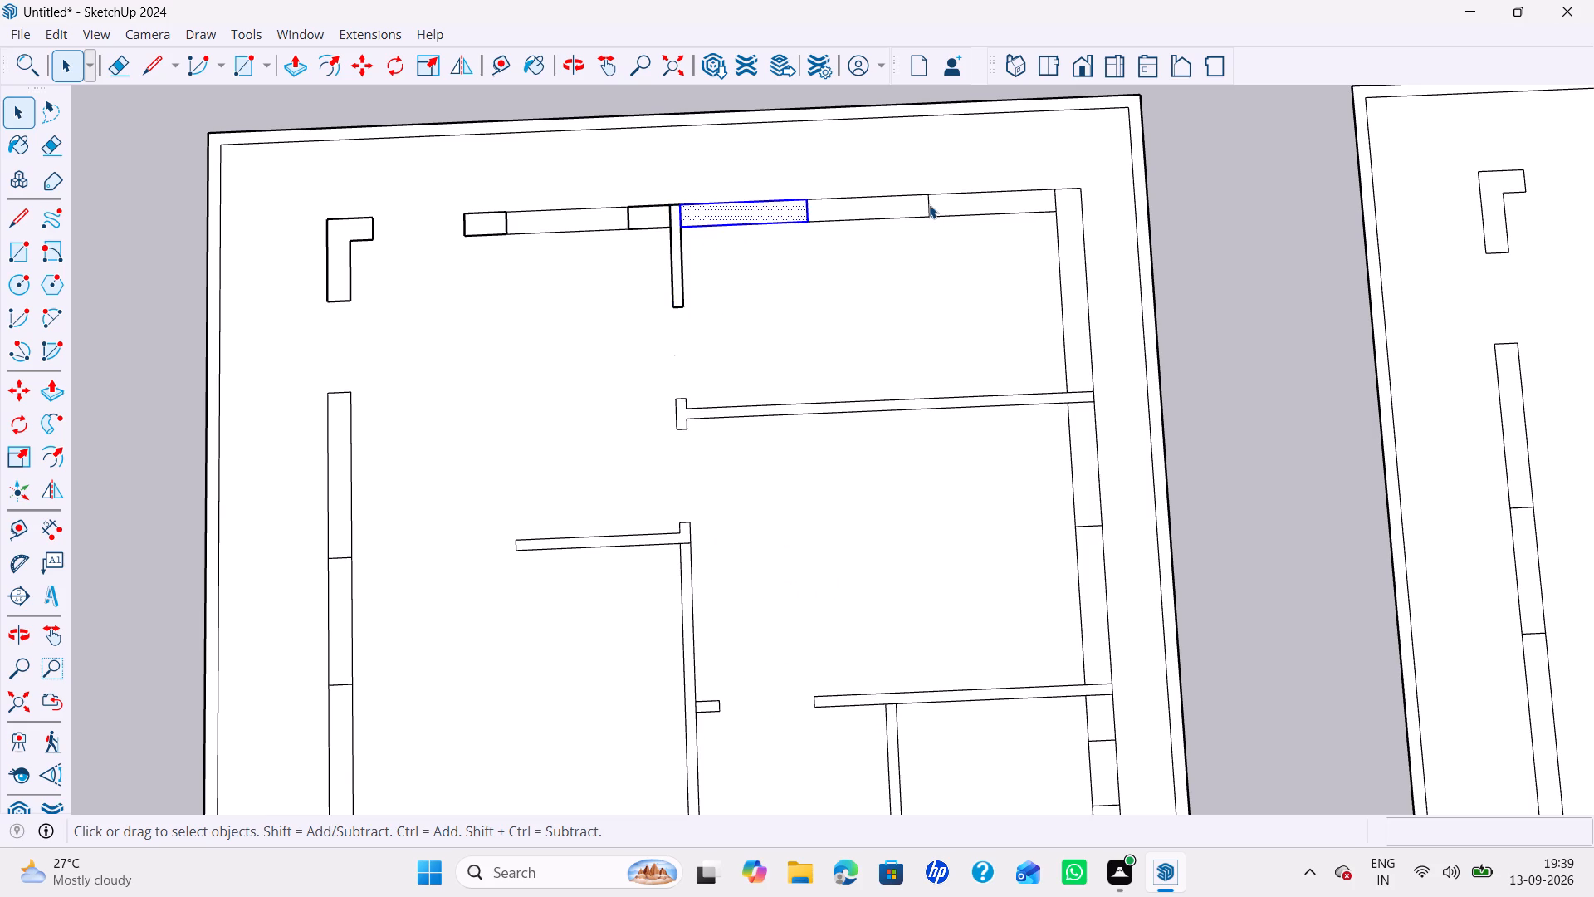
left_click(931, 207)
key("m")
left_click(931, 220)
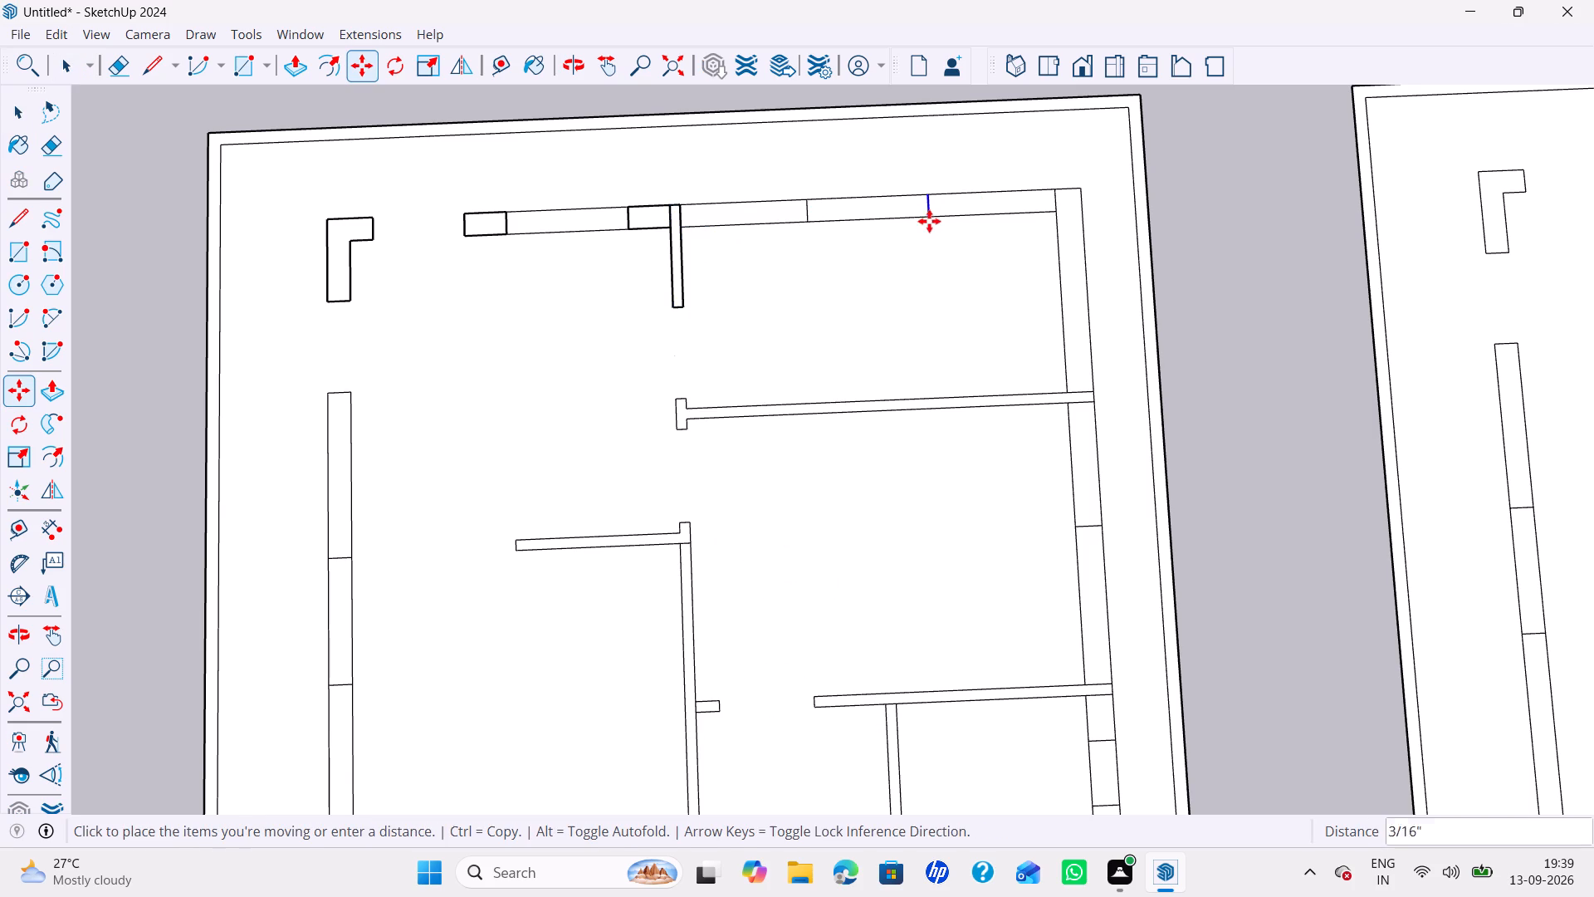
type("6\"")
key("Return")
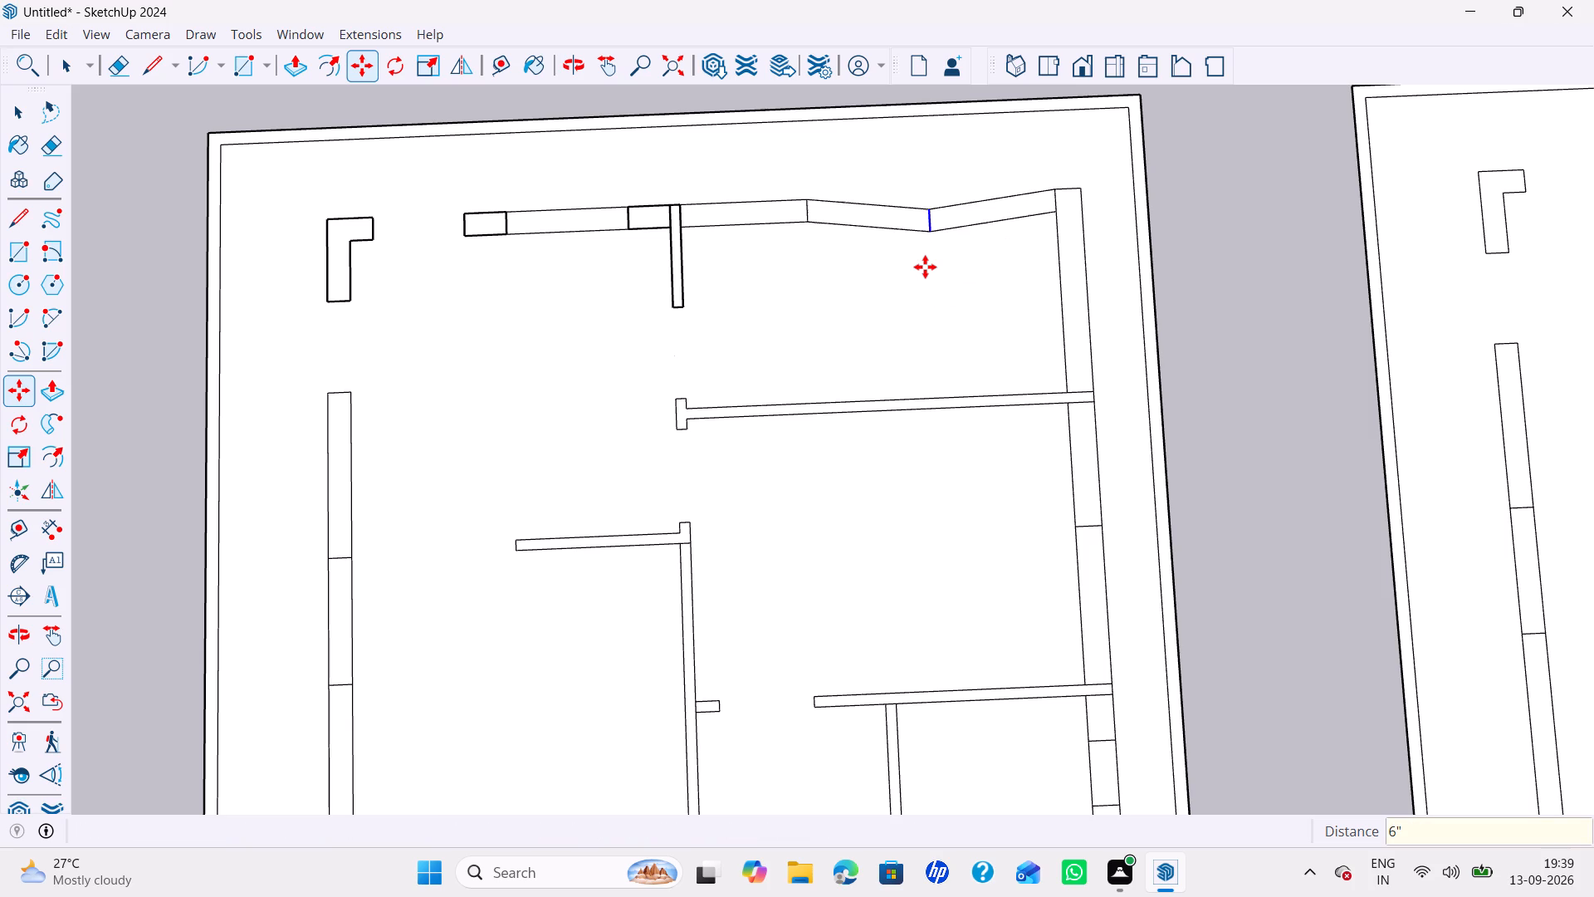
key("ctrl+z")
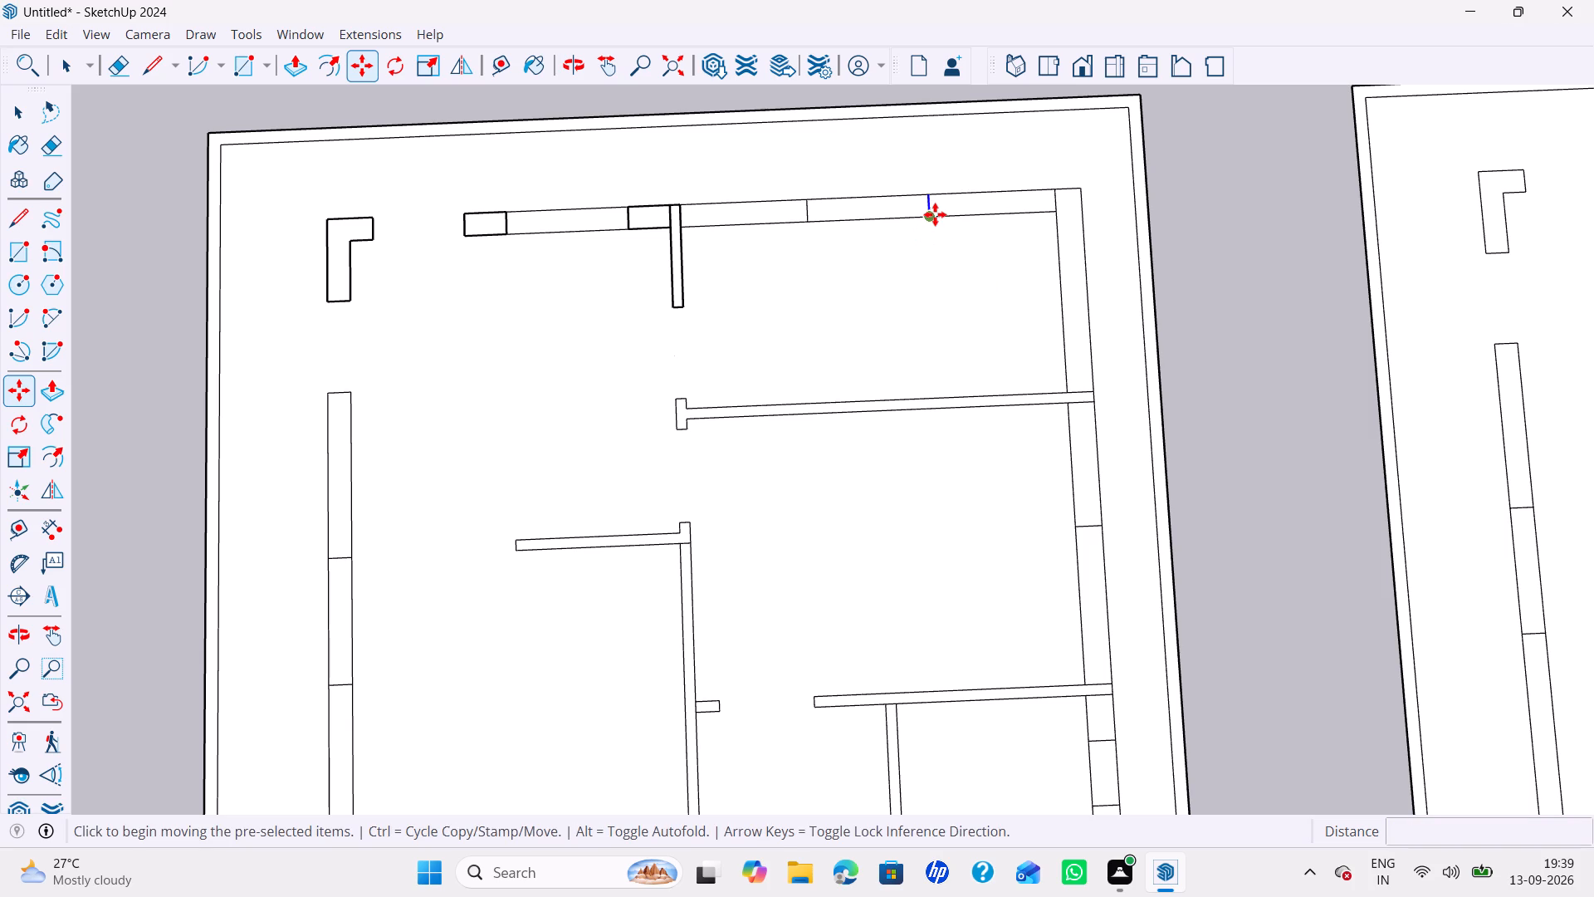
Move the second opening's edge nearest the side wall 6" along the far wall toward the opening's other edge.
left_click(934, 215)
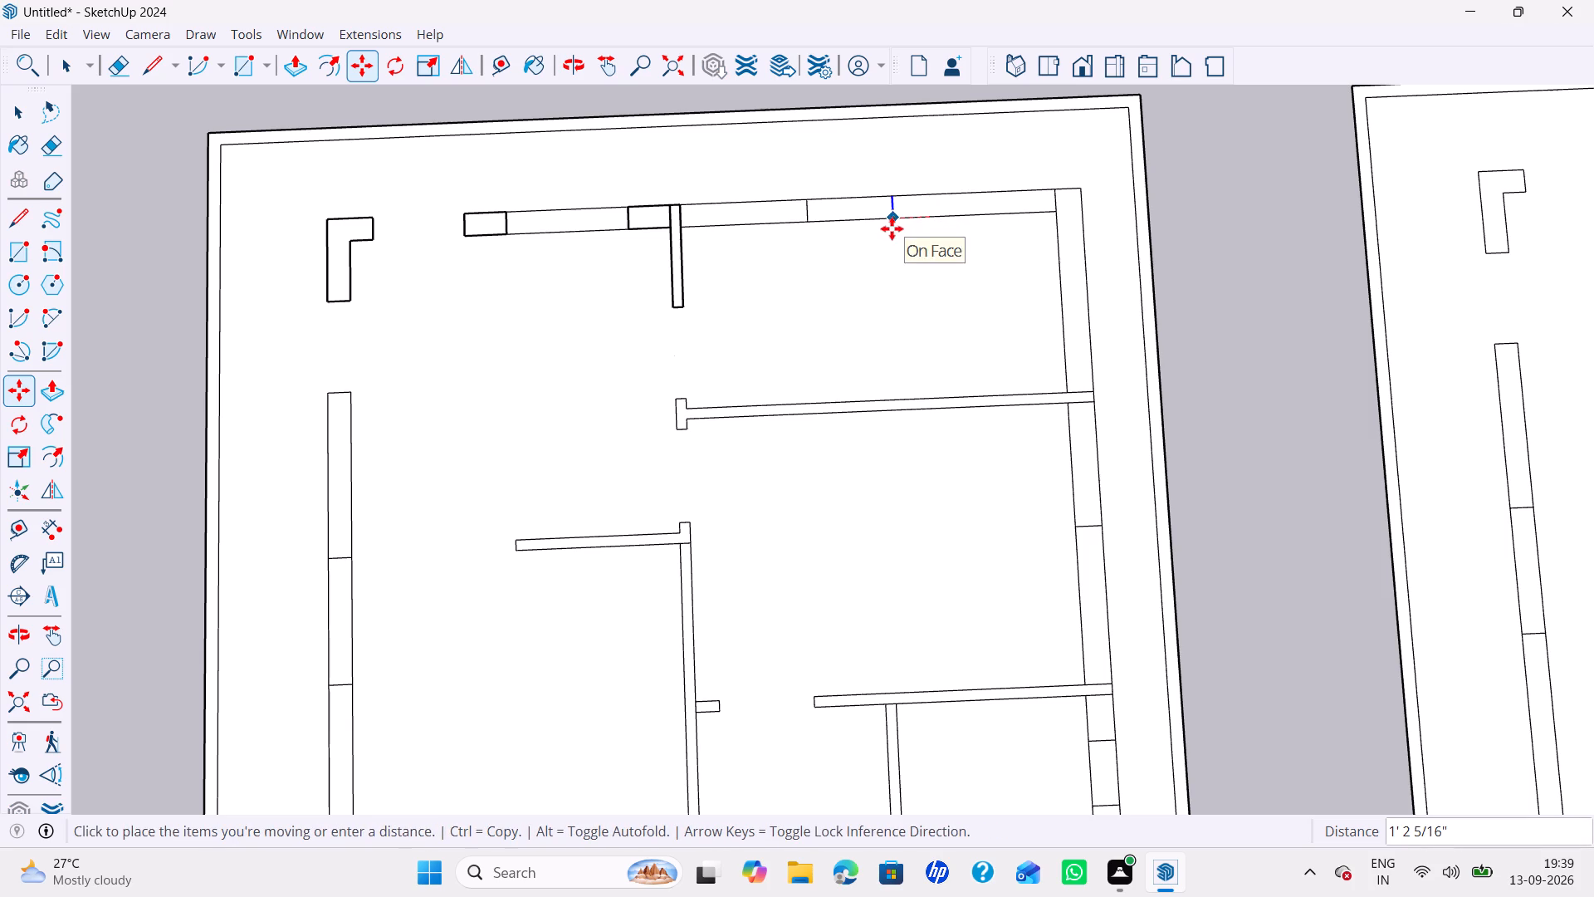
type("6\"")
key("Return")
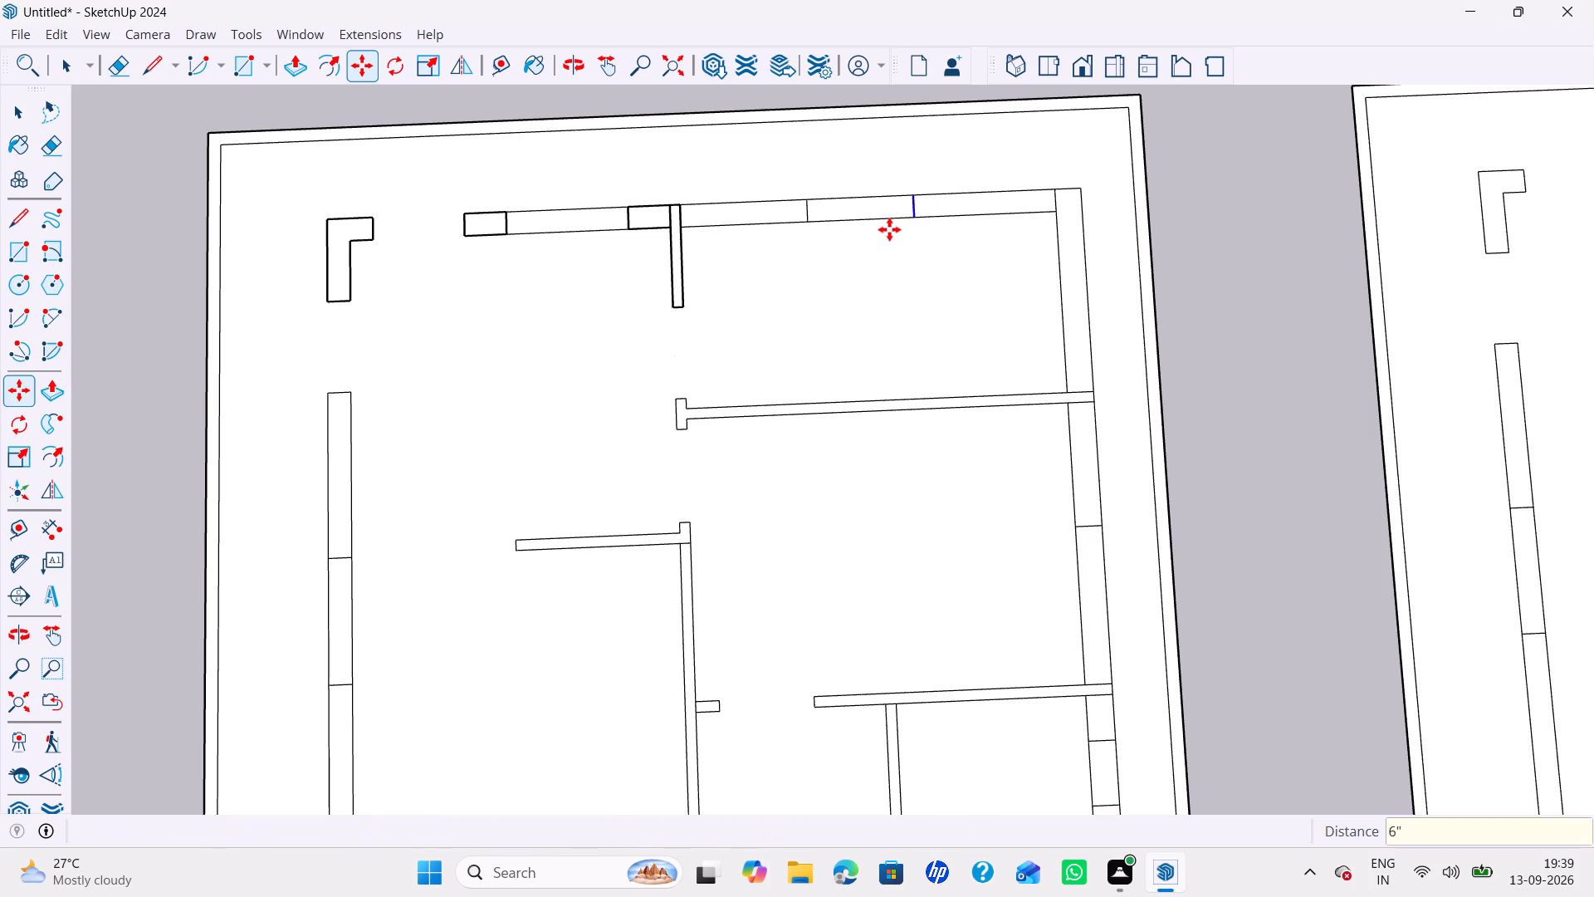
Move the far-wall second opening's other edge, nearest the grouped partition, 6" along the wall toward the opening's moved edge.
key("space")
left_click(804, 211)
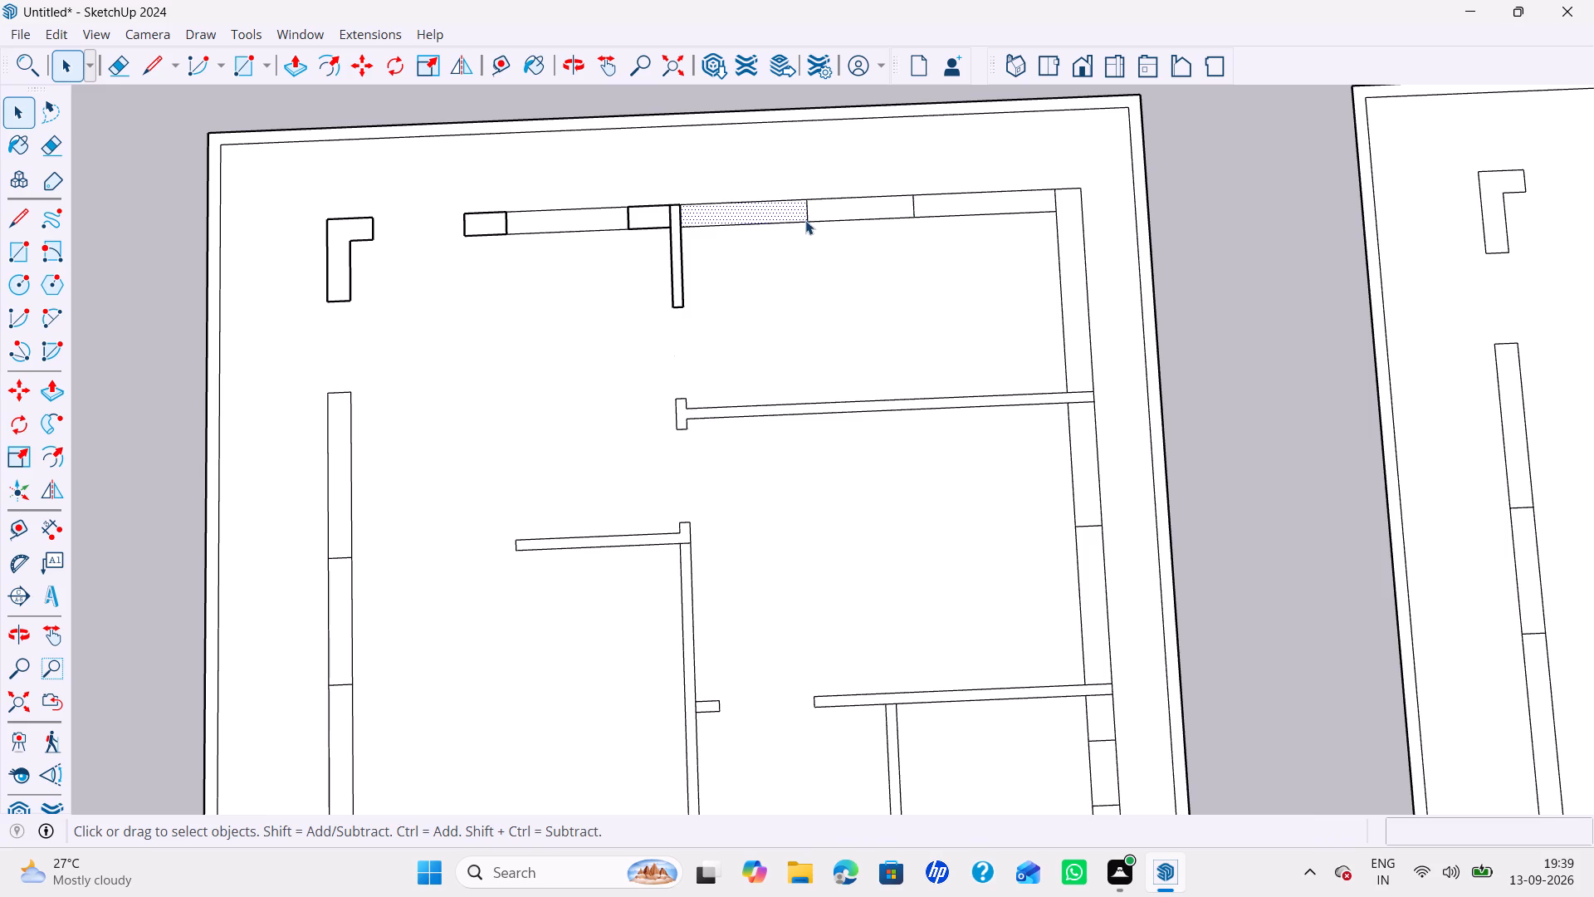
left_click(805, 220)
left_click(804, 217)
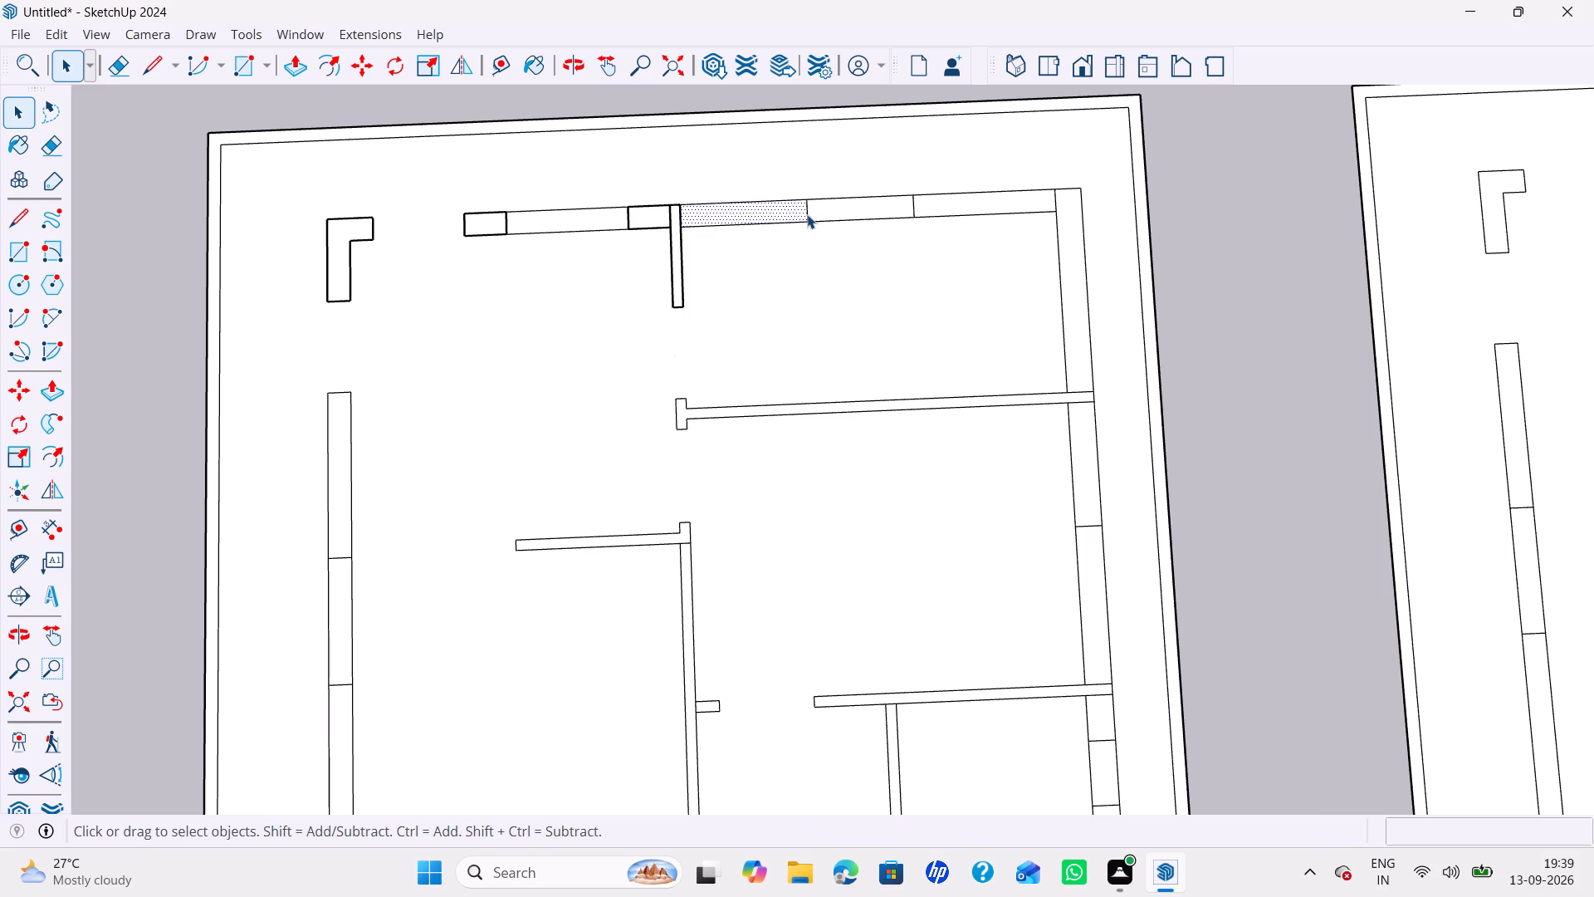
left_click(807, 214)
key("m")
left_click(803, 228)
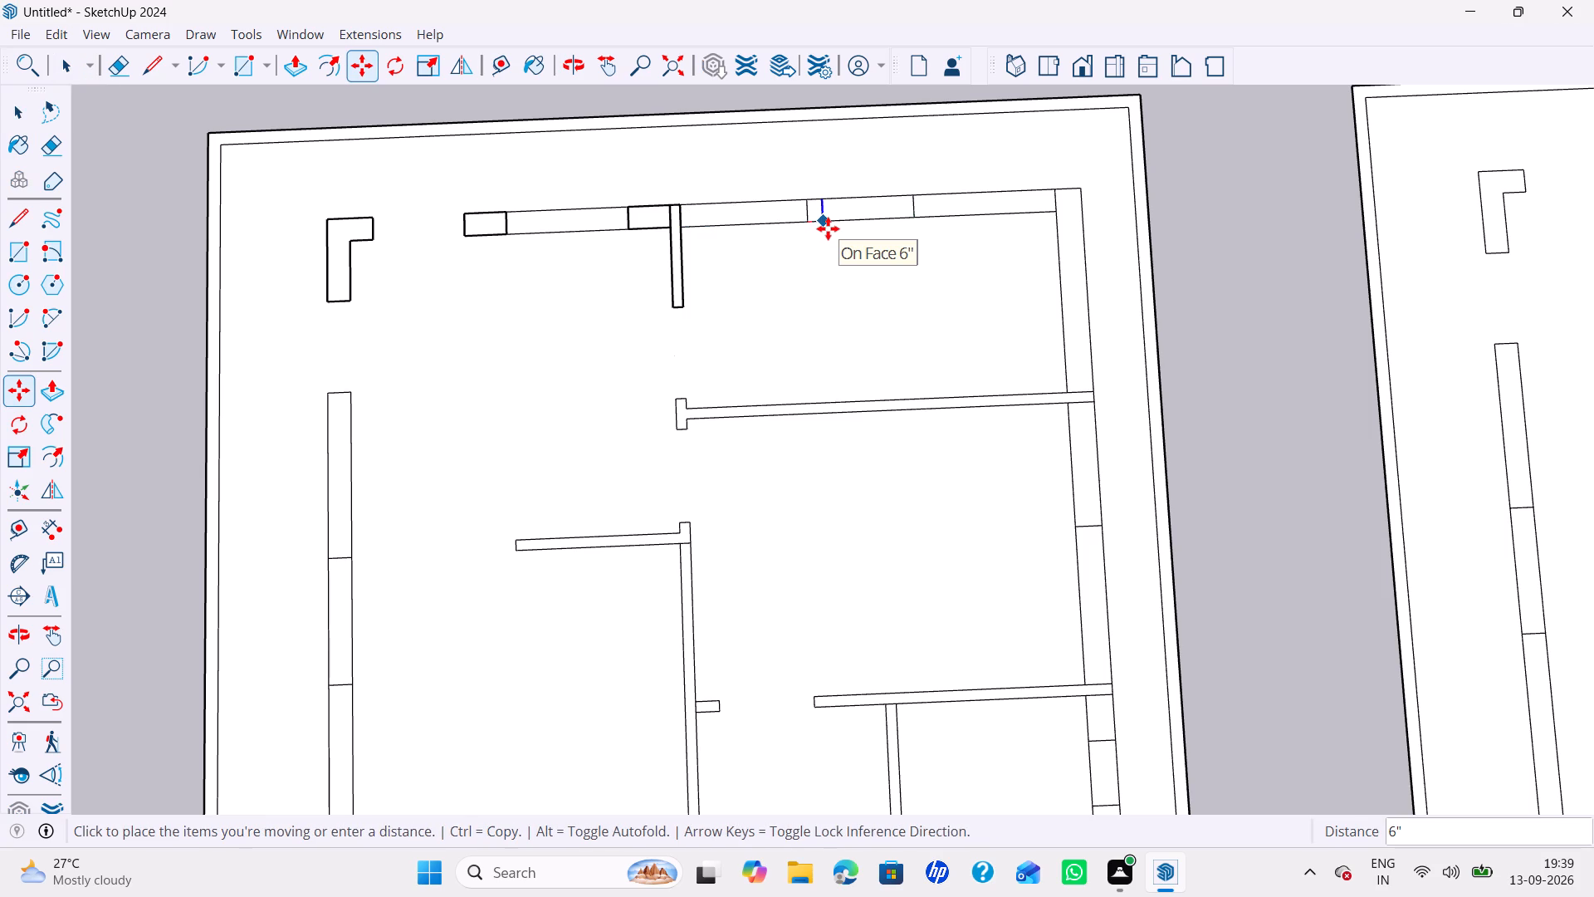
type("6\"")
key("Return")
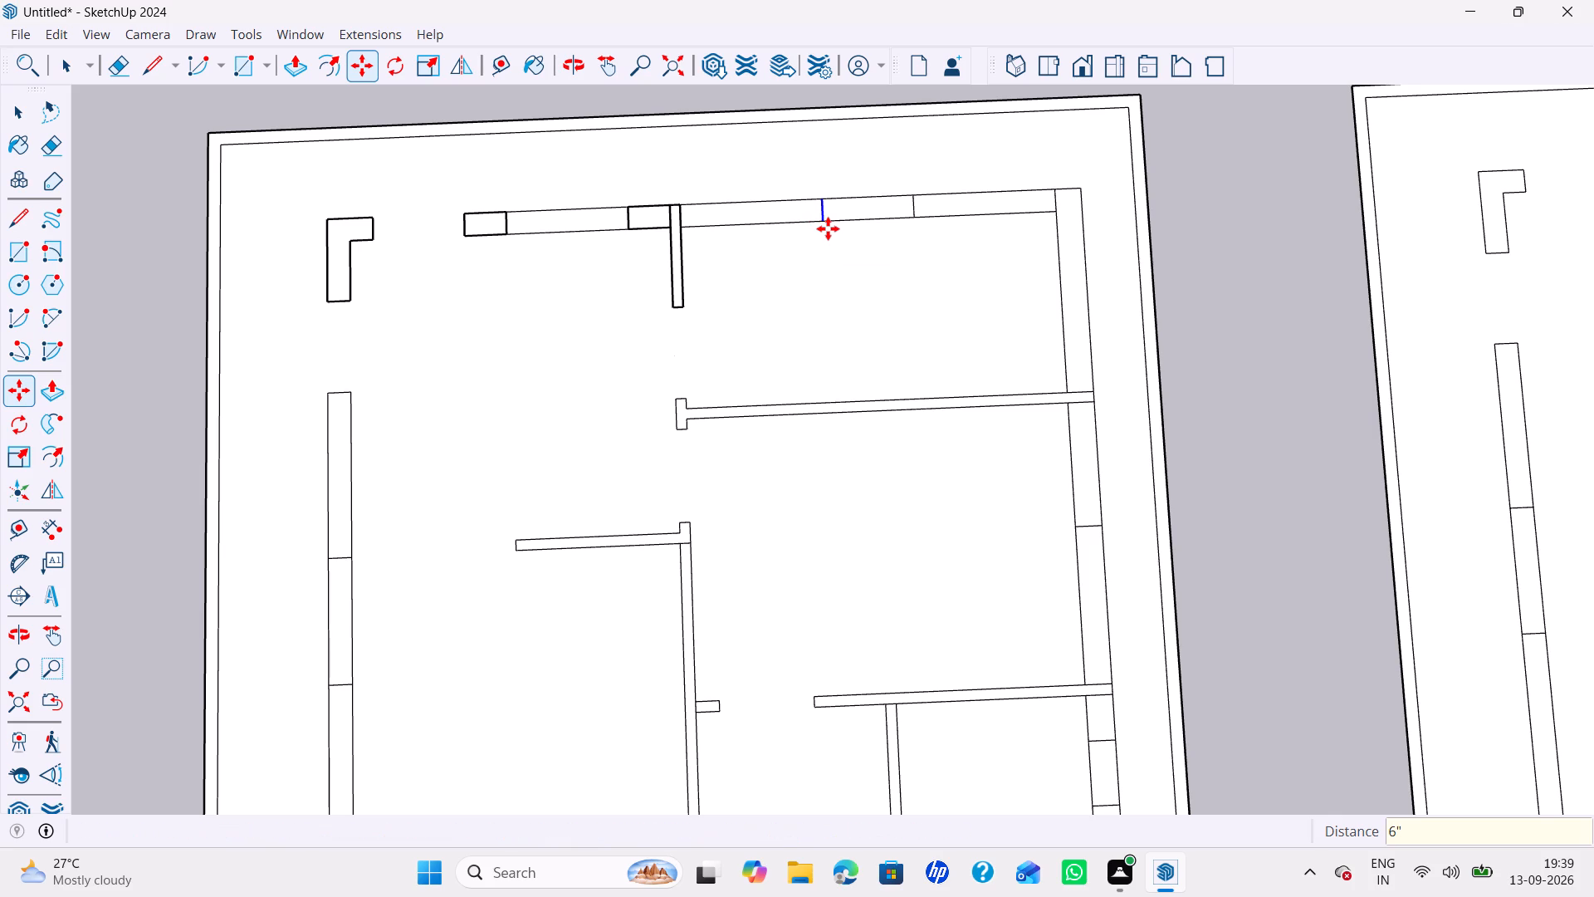
key("space")
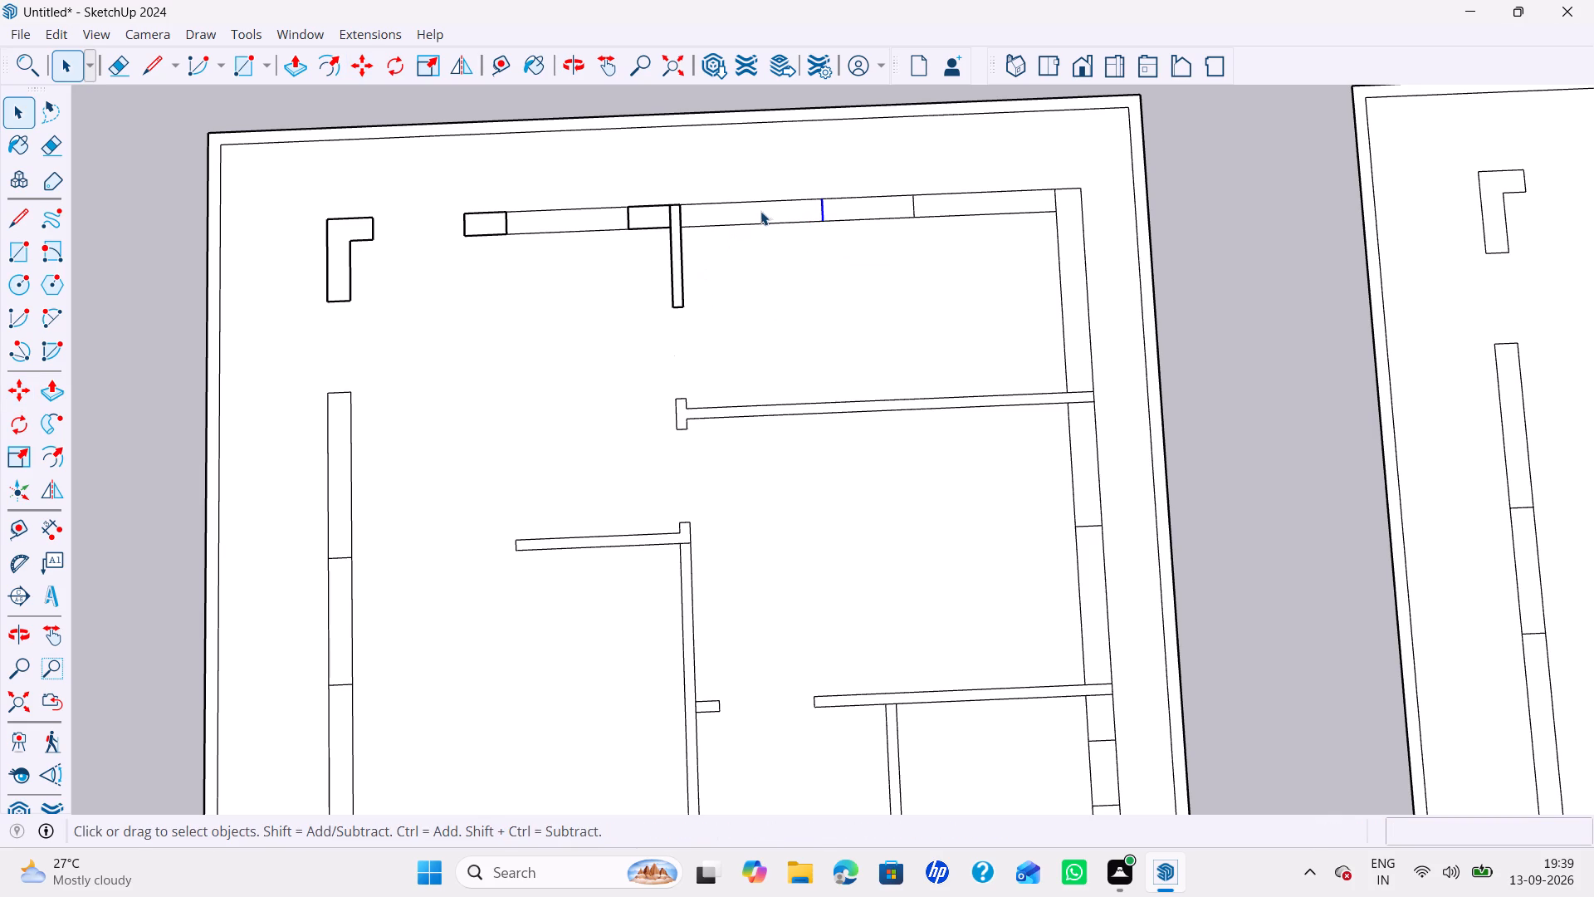
Group the two far-wall pieces on either side of the second opening in the original plan.
double_click(762, 210)
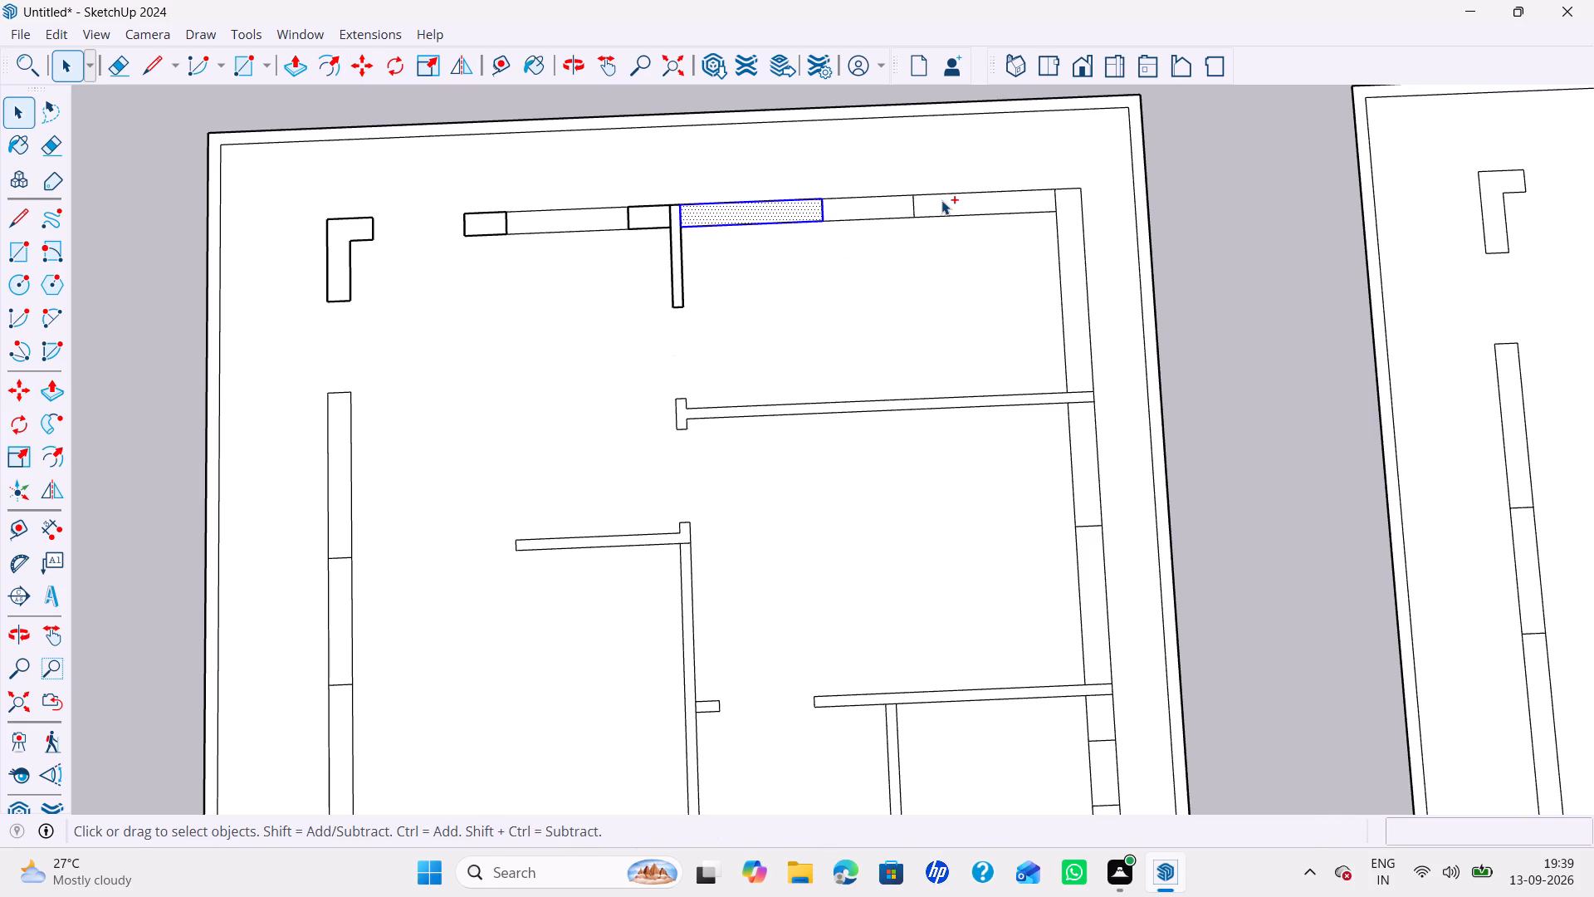
double_click(941, 200, "ctrl")
scroll(941, 200, "up", 1, "ctrl")
right_click(941, 200)
left_click(969, 398)
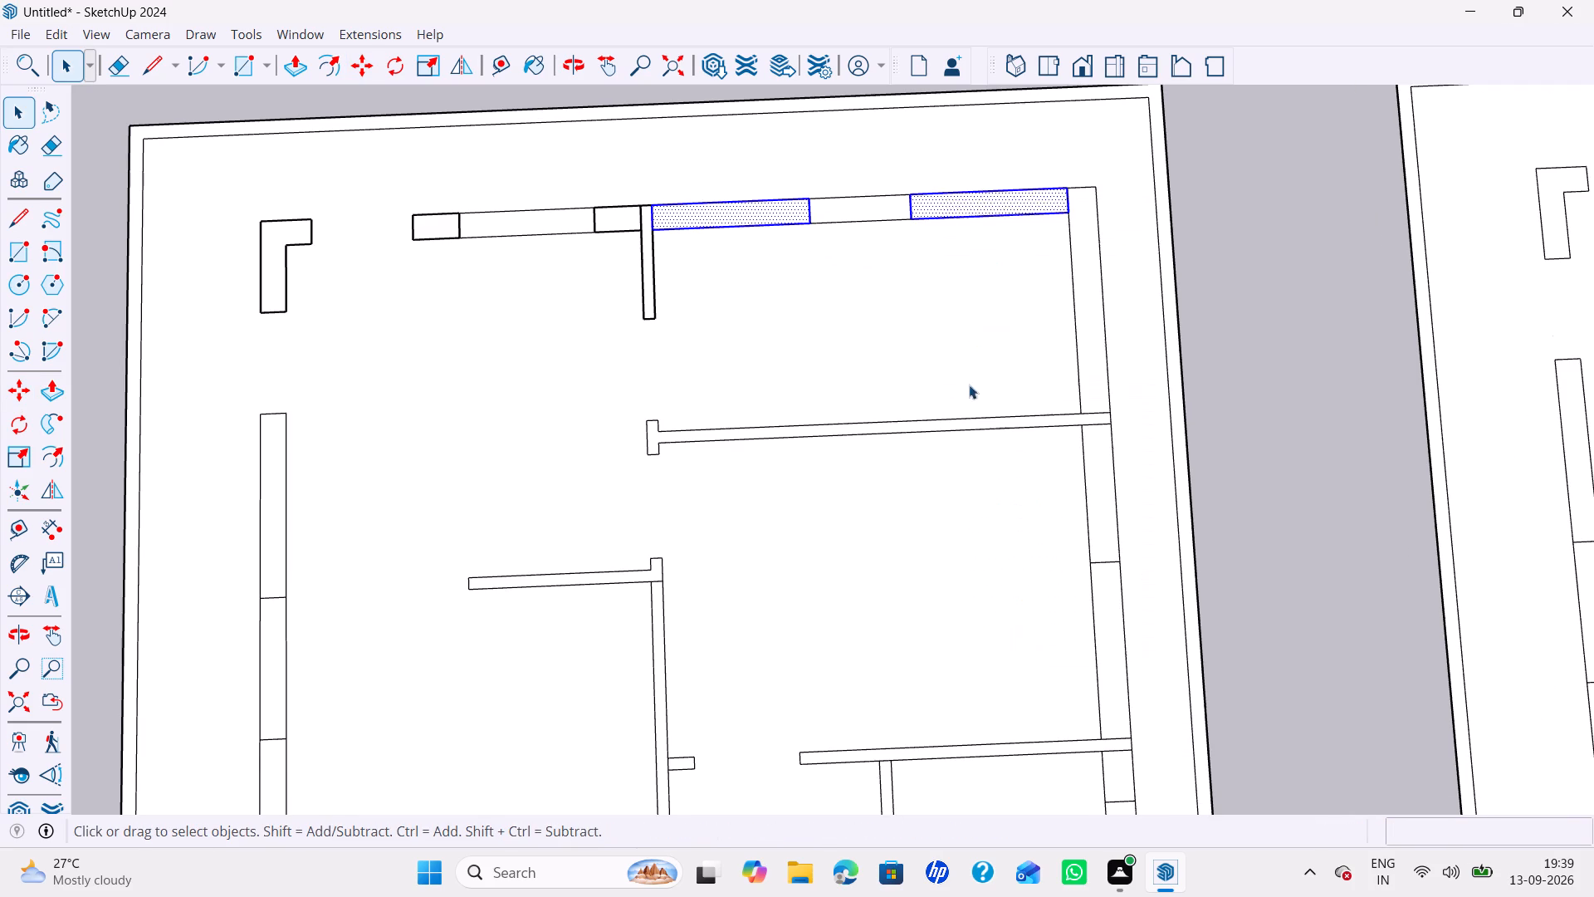
Group the side-wall piece running from the far wall's corner to the long T-ended partition.
scroll(1074, 259, "down", 3)
double_click(1084, 275)
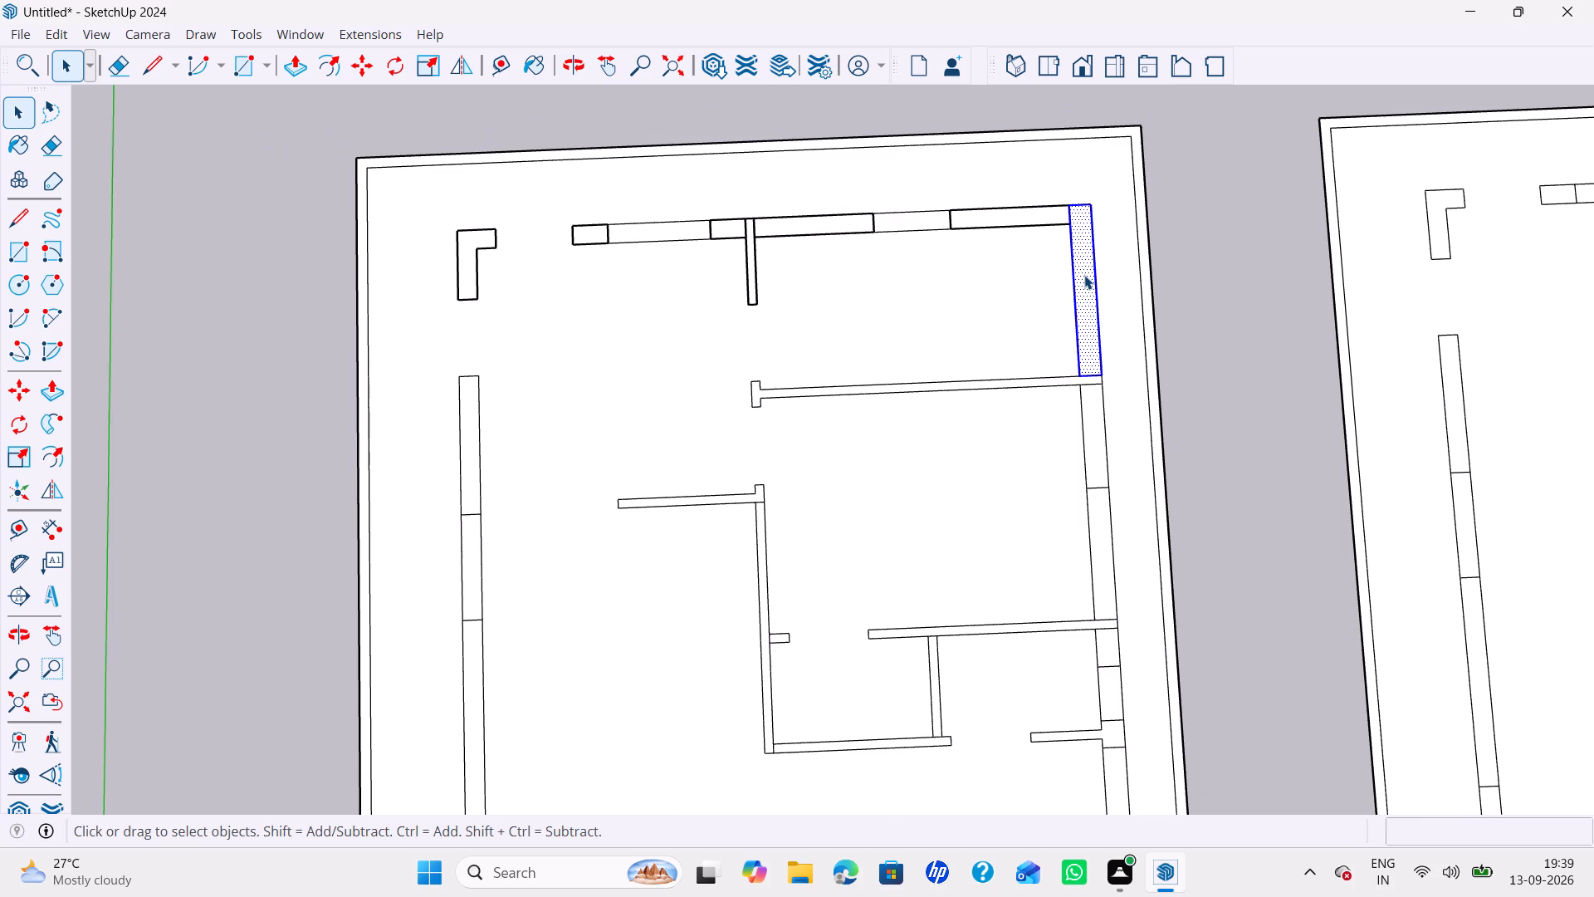
right_click(1084, 275)
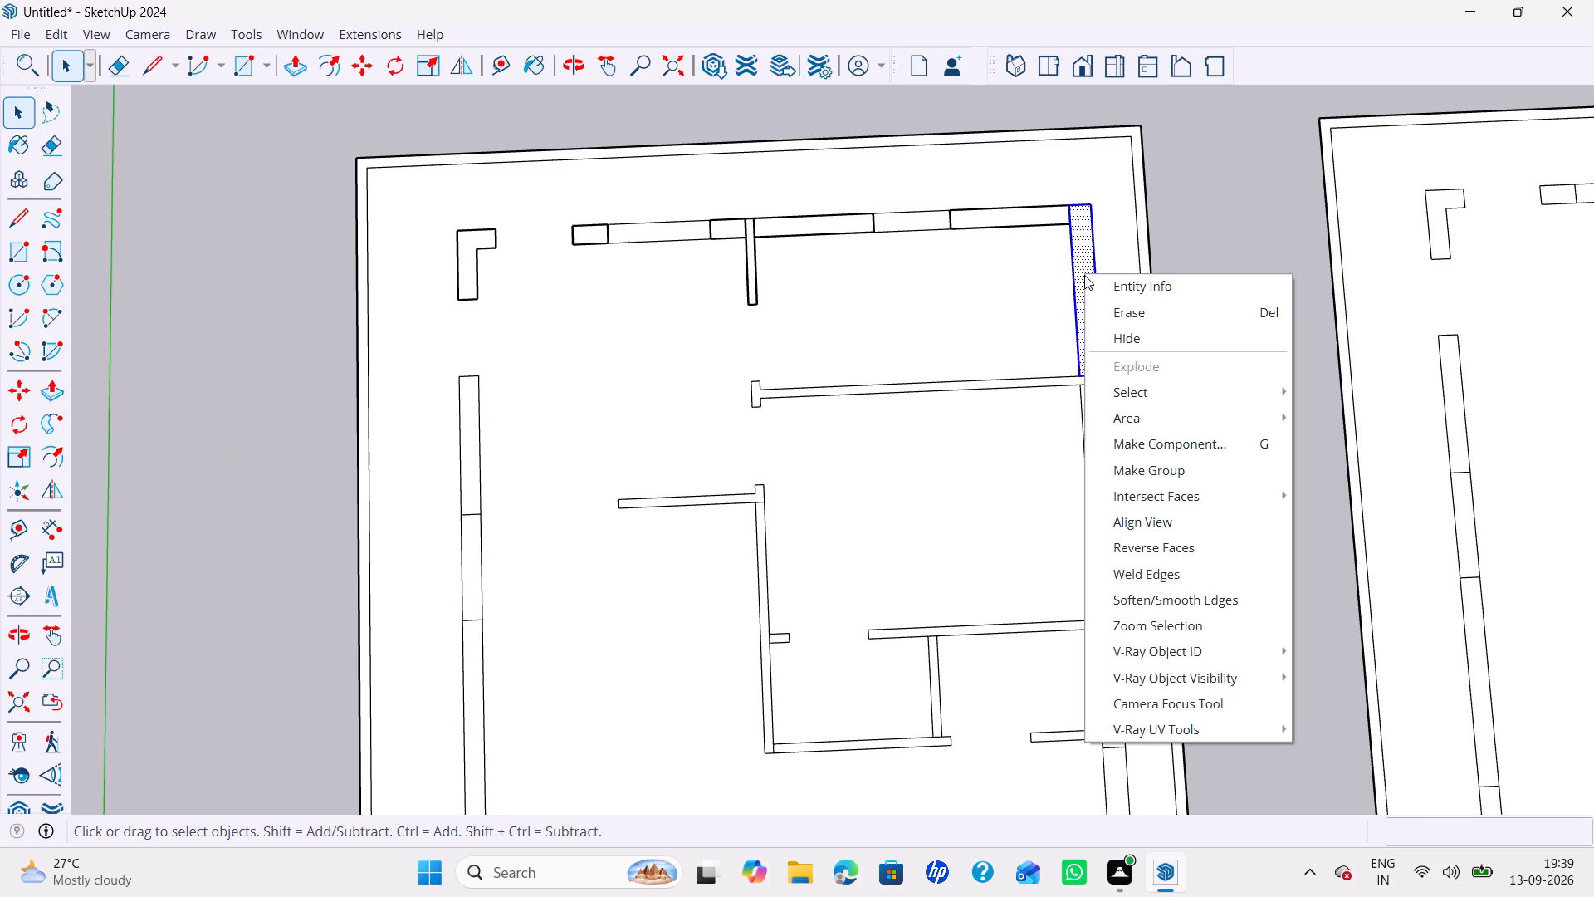
left_click(1127, 466)
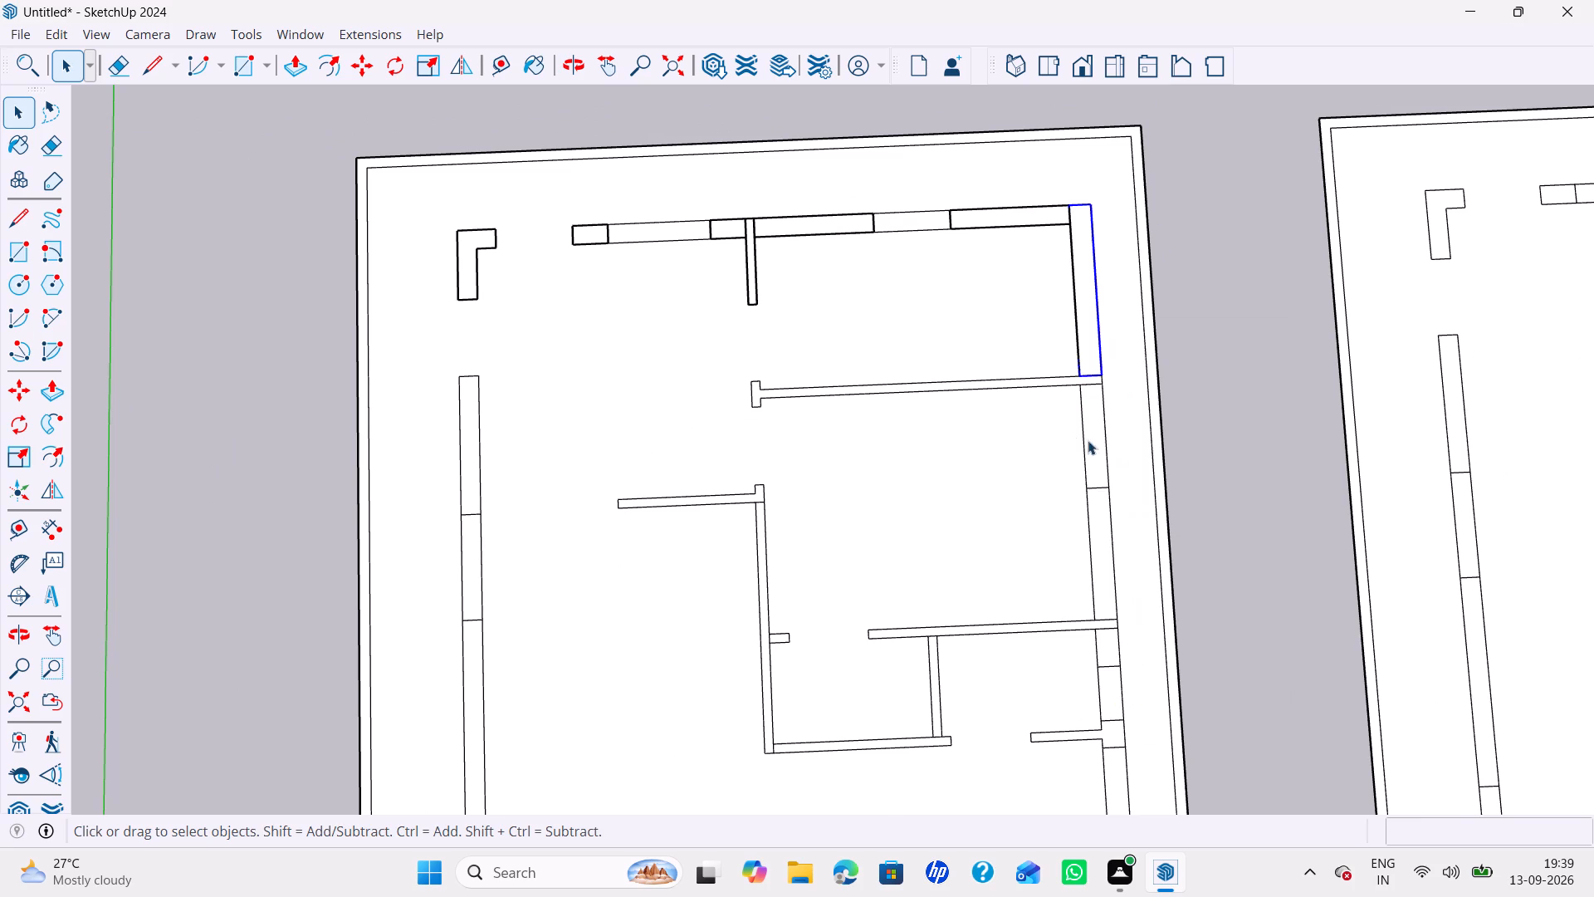
Group the long T-ended partition that extends inward from that side wall.
scroll(941, 386, "up", 2)
double_click(937, 388)
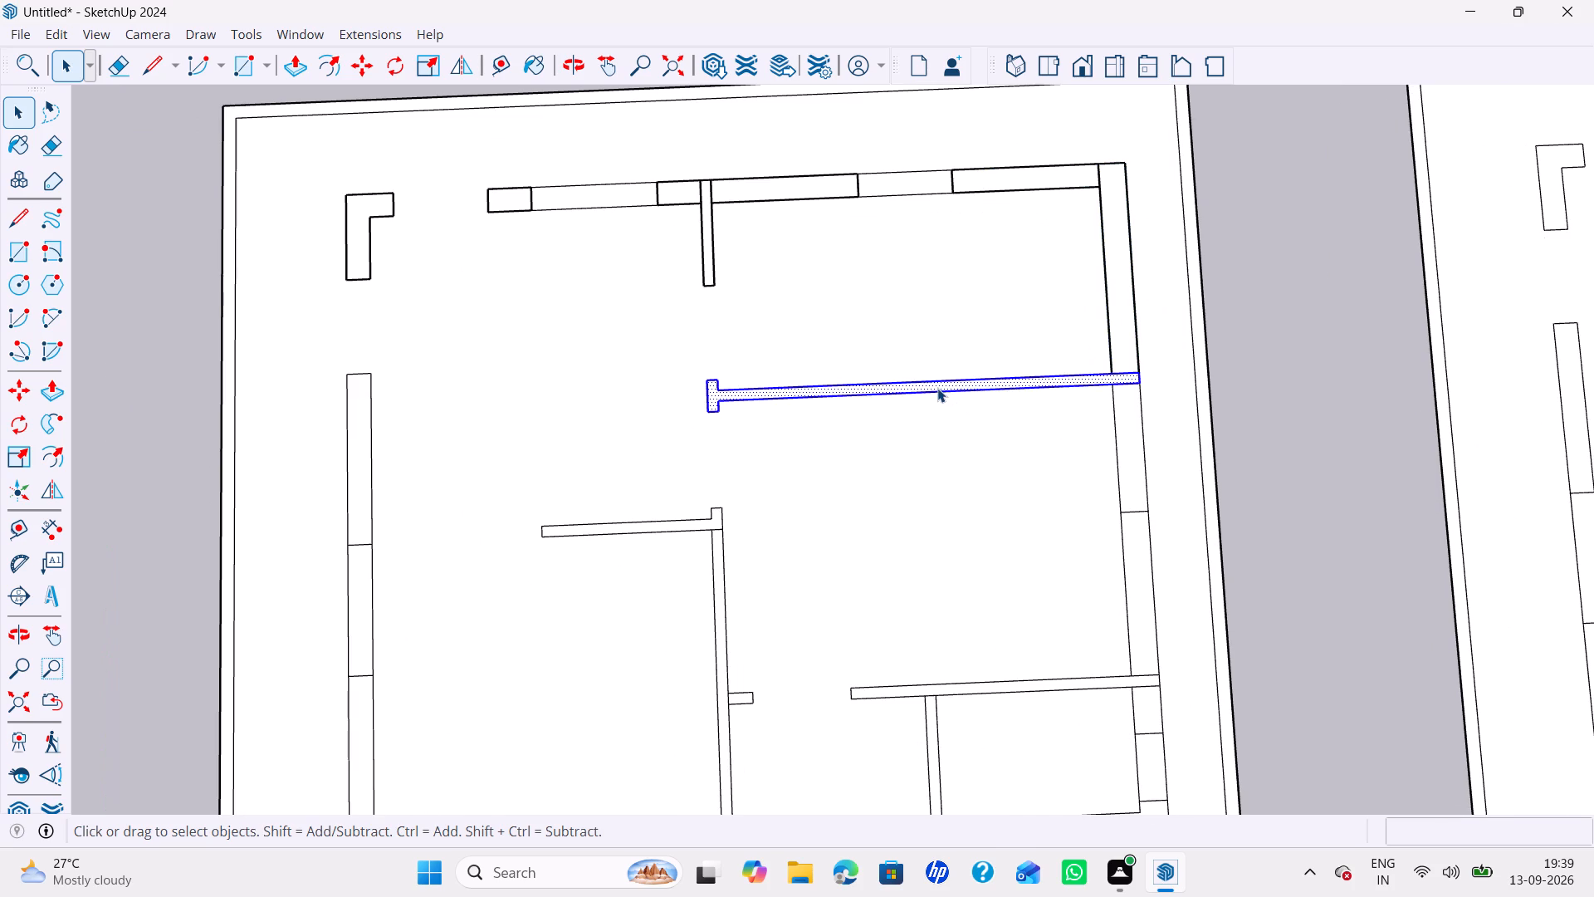
right_click(937, 388)
left_click(1006, 584)
Group the side-wall piece between the opening beyond the T-ended partition and the next partition.
scroll(1045, 508, "down", 3)
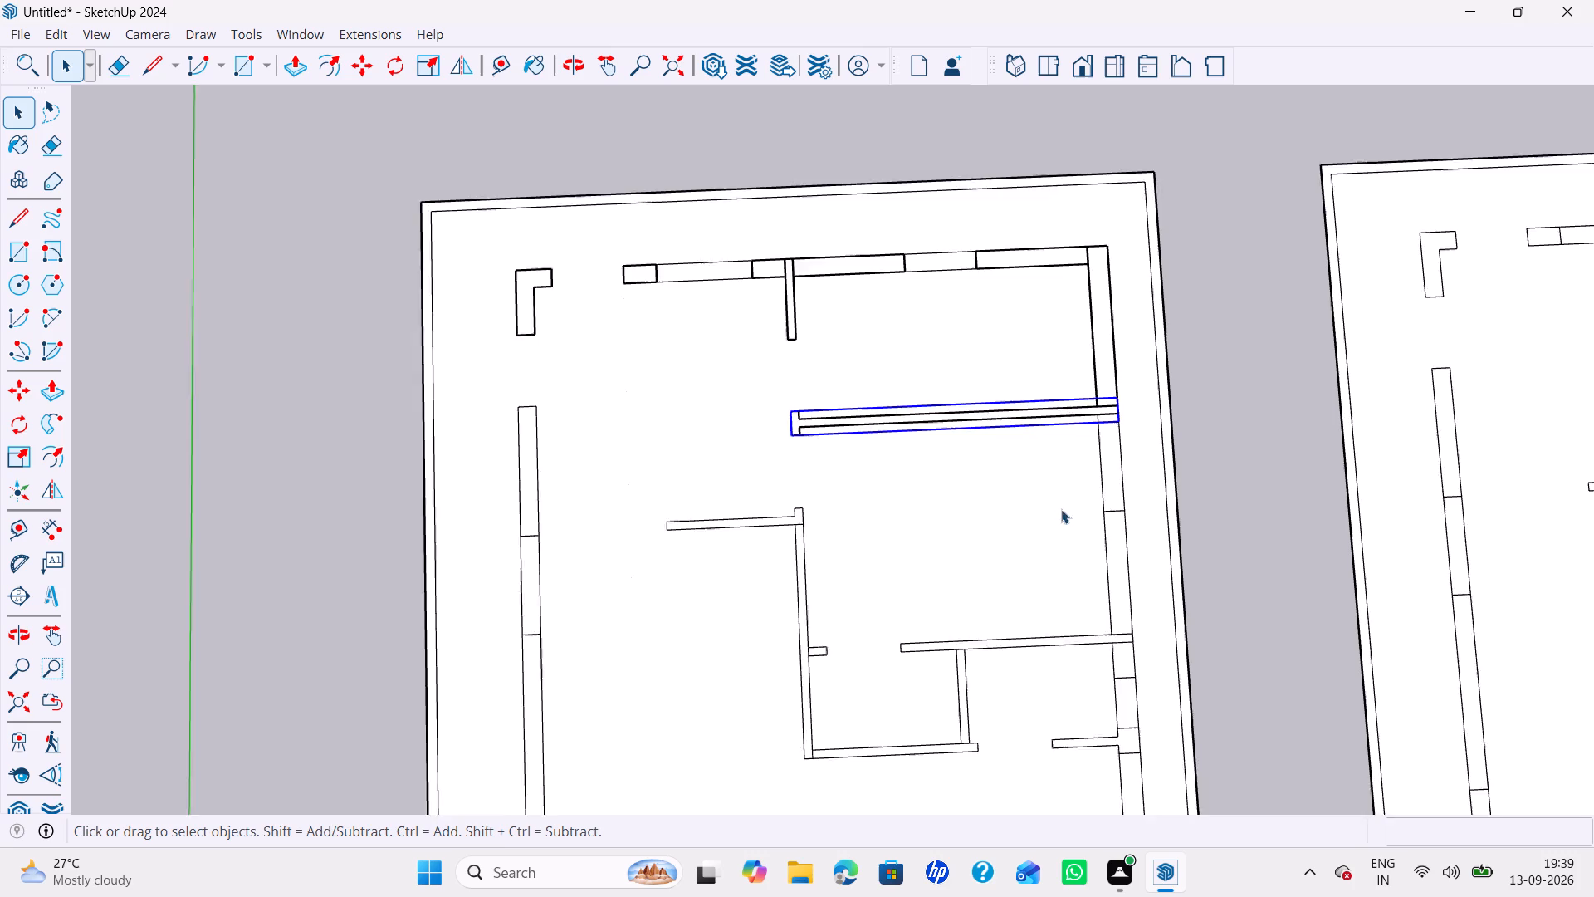
scroll(1061, 509, "down", 1)
double_click(1103, 480)
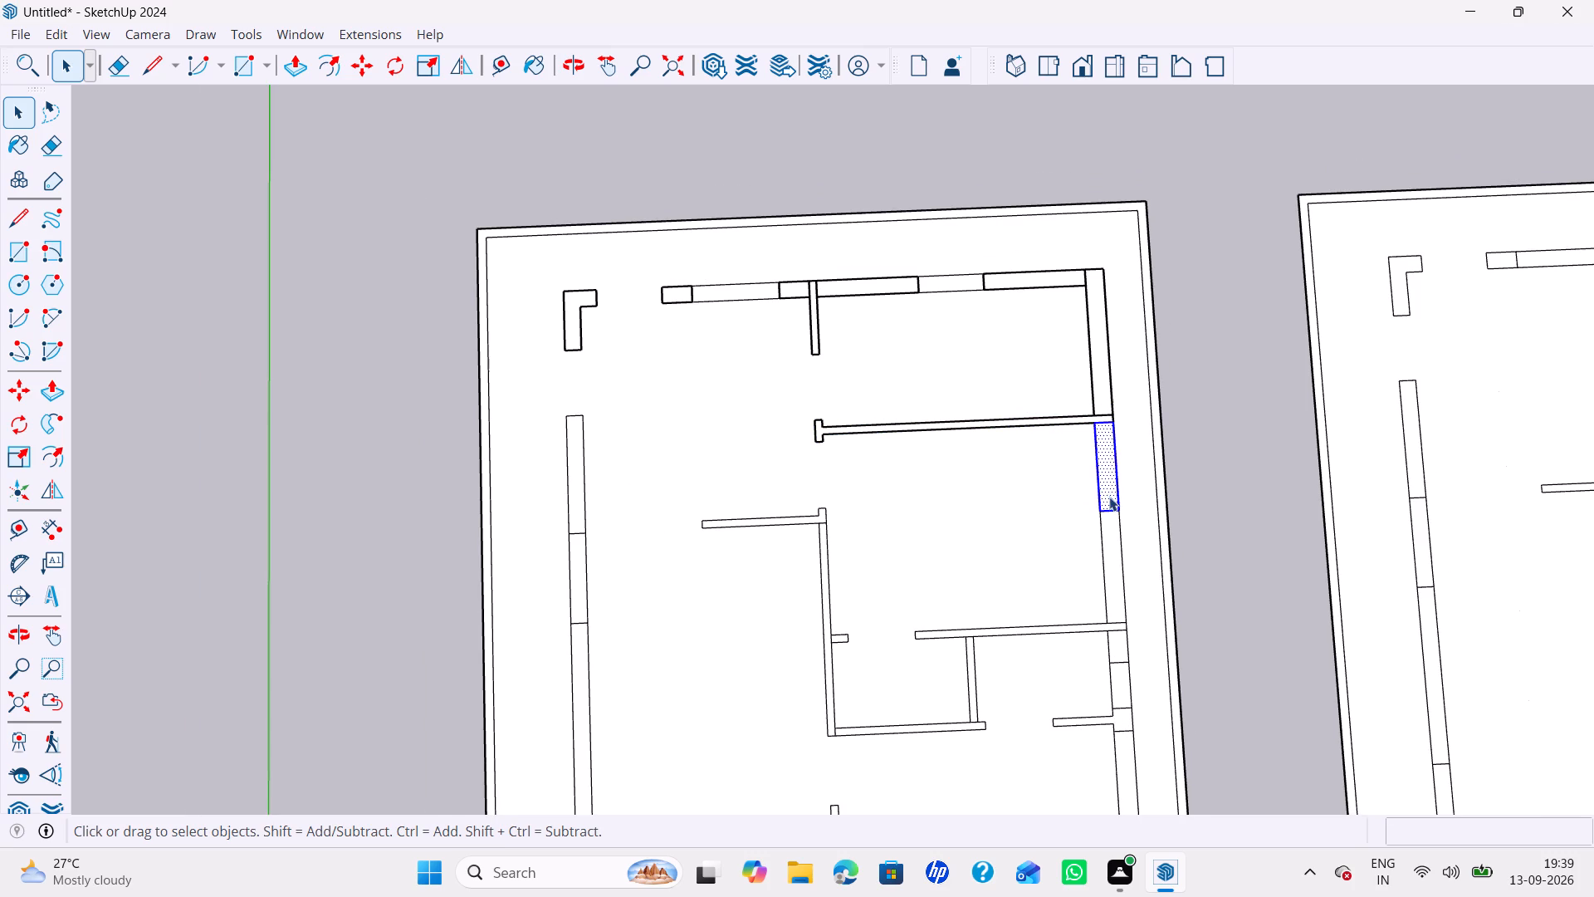
double_click(1111, 582)
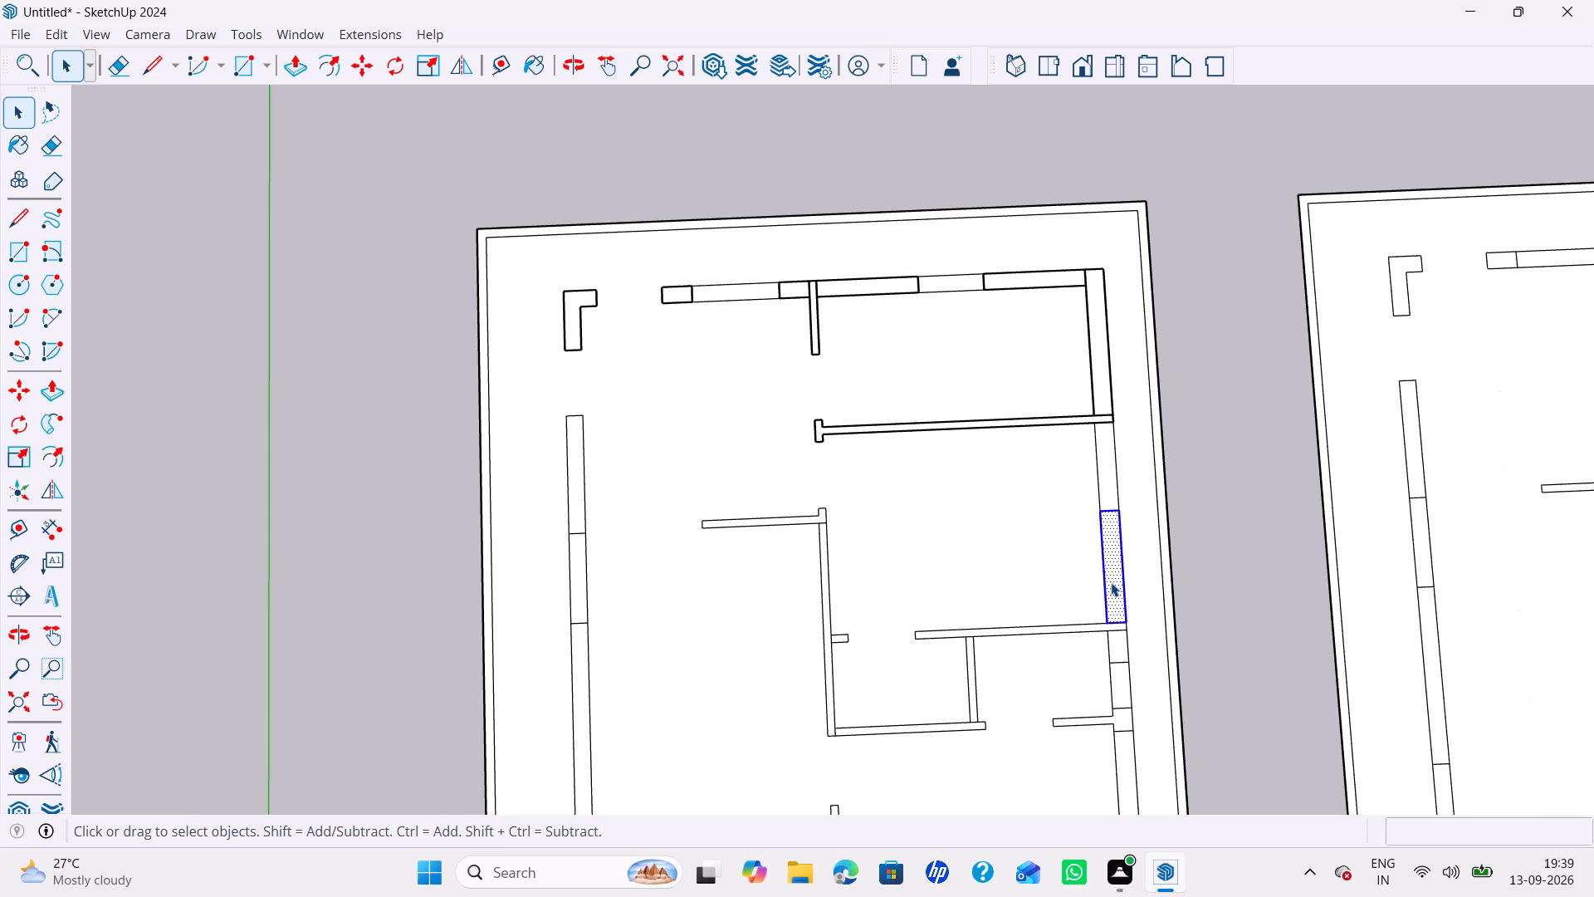
right_click(1111, 582)
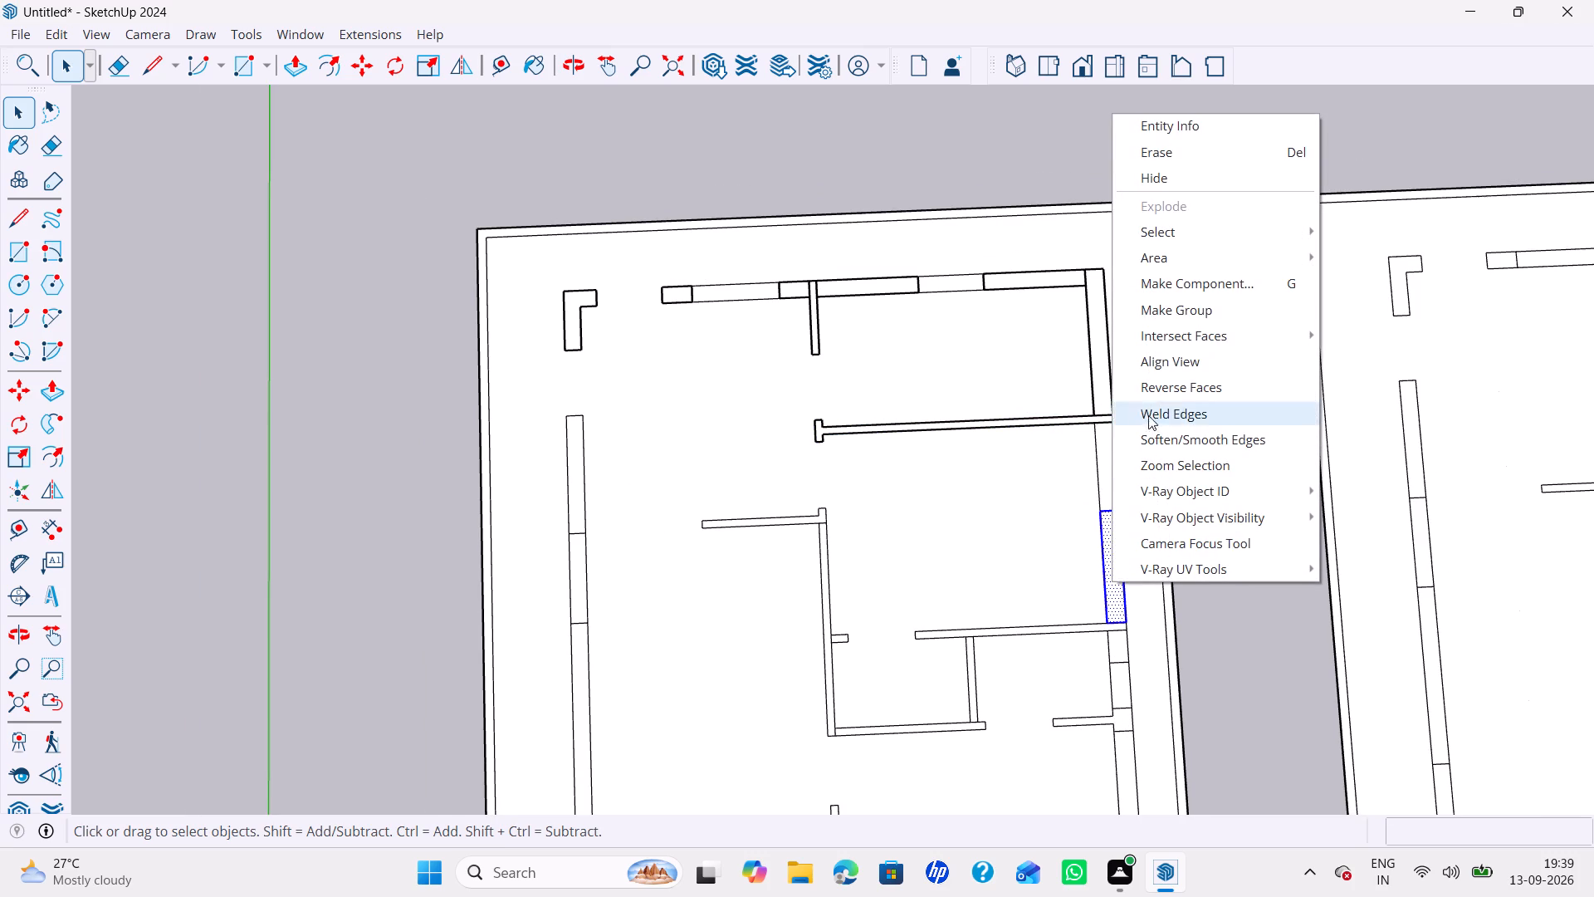
left_click(1224, 320)
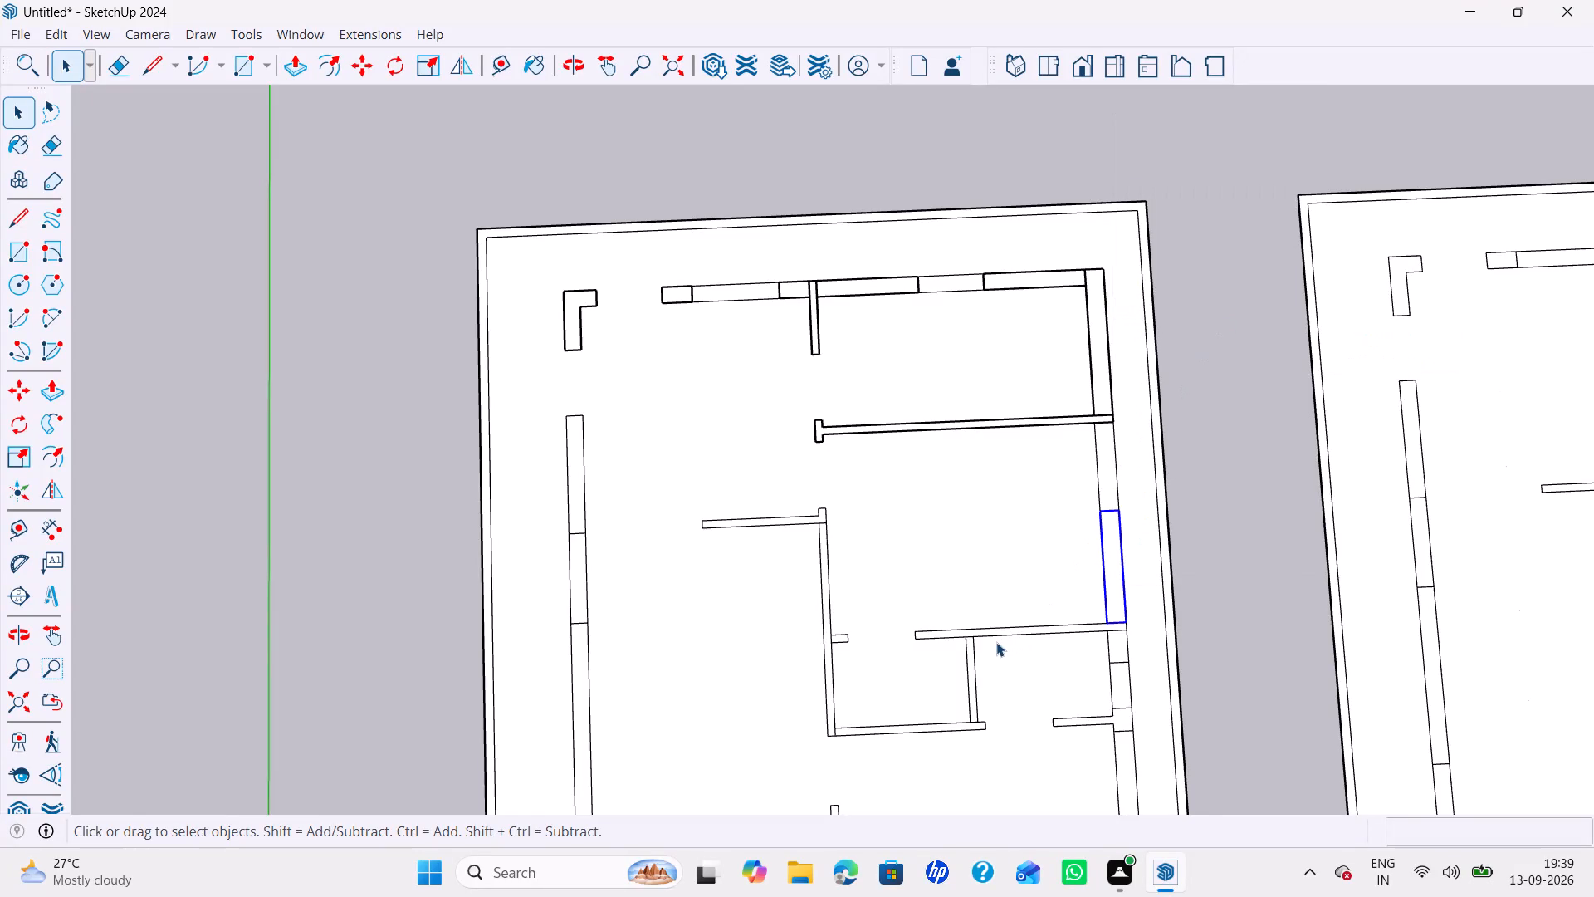
Group the next partition extending inward from the side wall, at the end of the grouped side-wall piece.
scroll(995, 641, "up", 1)
left_click(1000, 629, "ctrl")
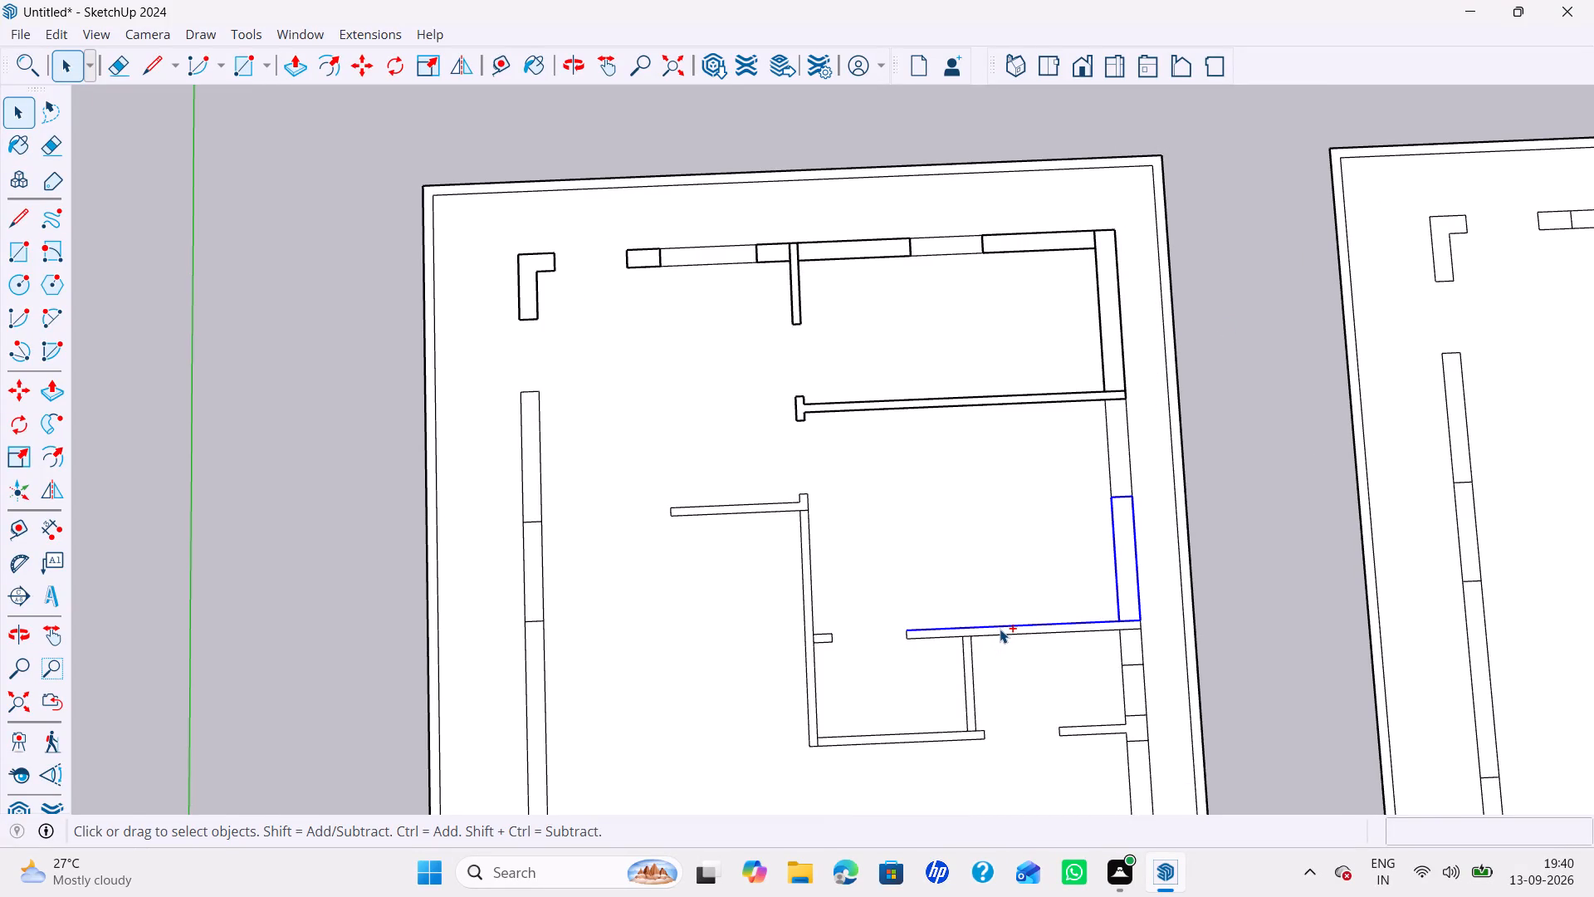
double_click(1000, 630)
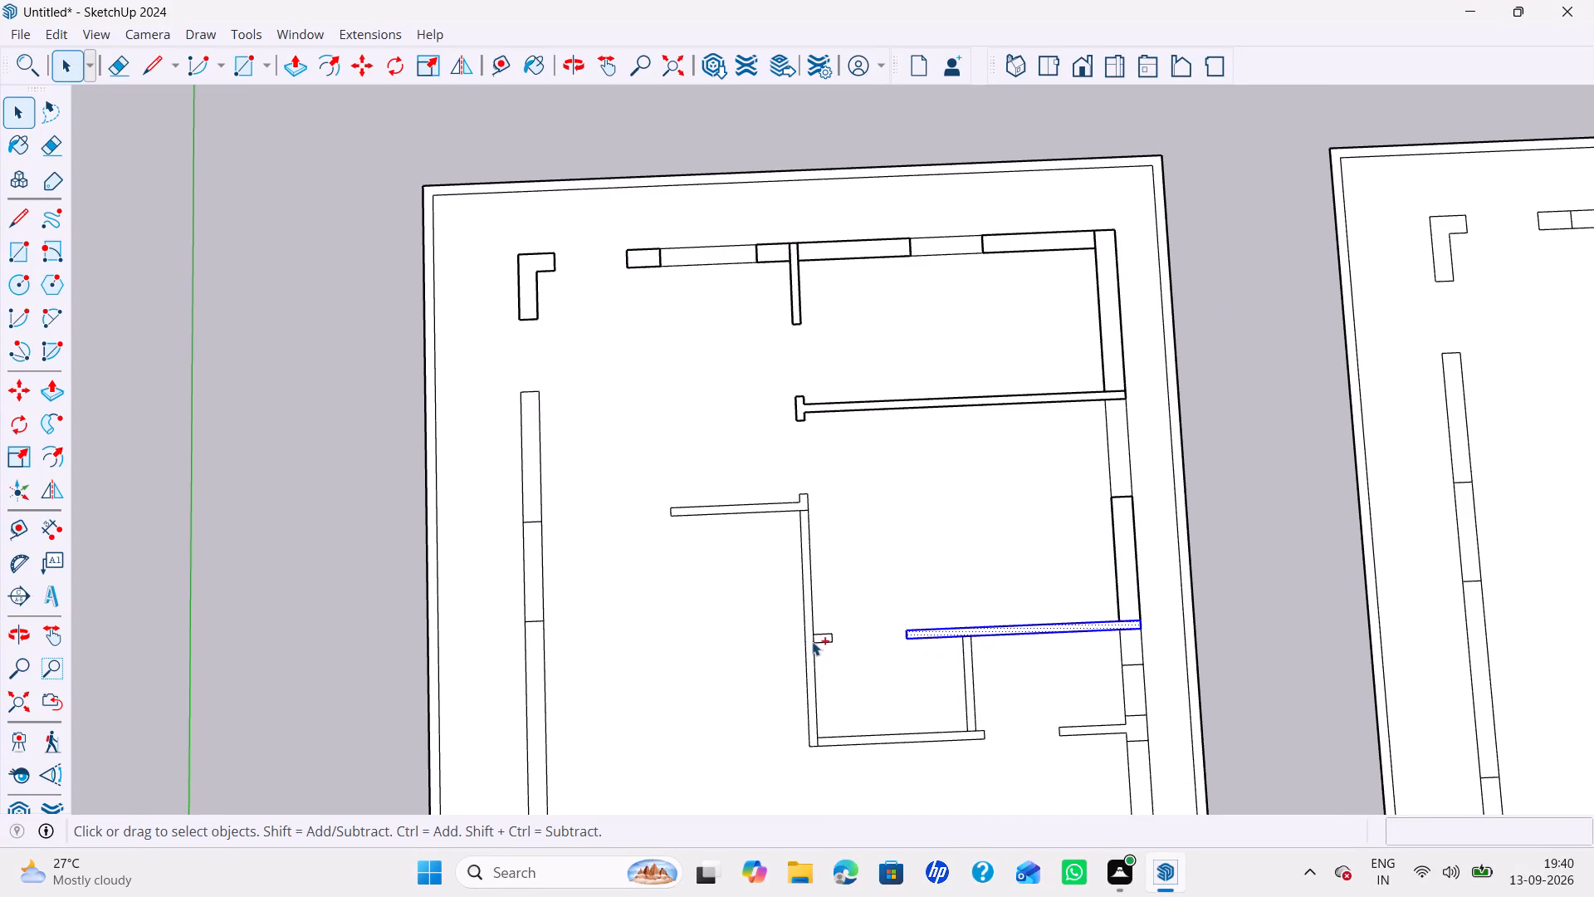
right_click(982, 630)
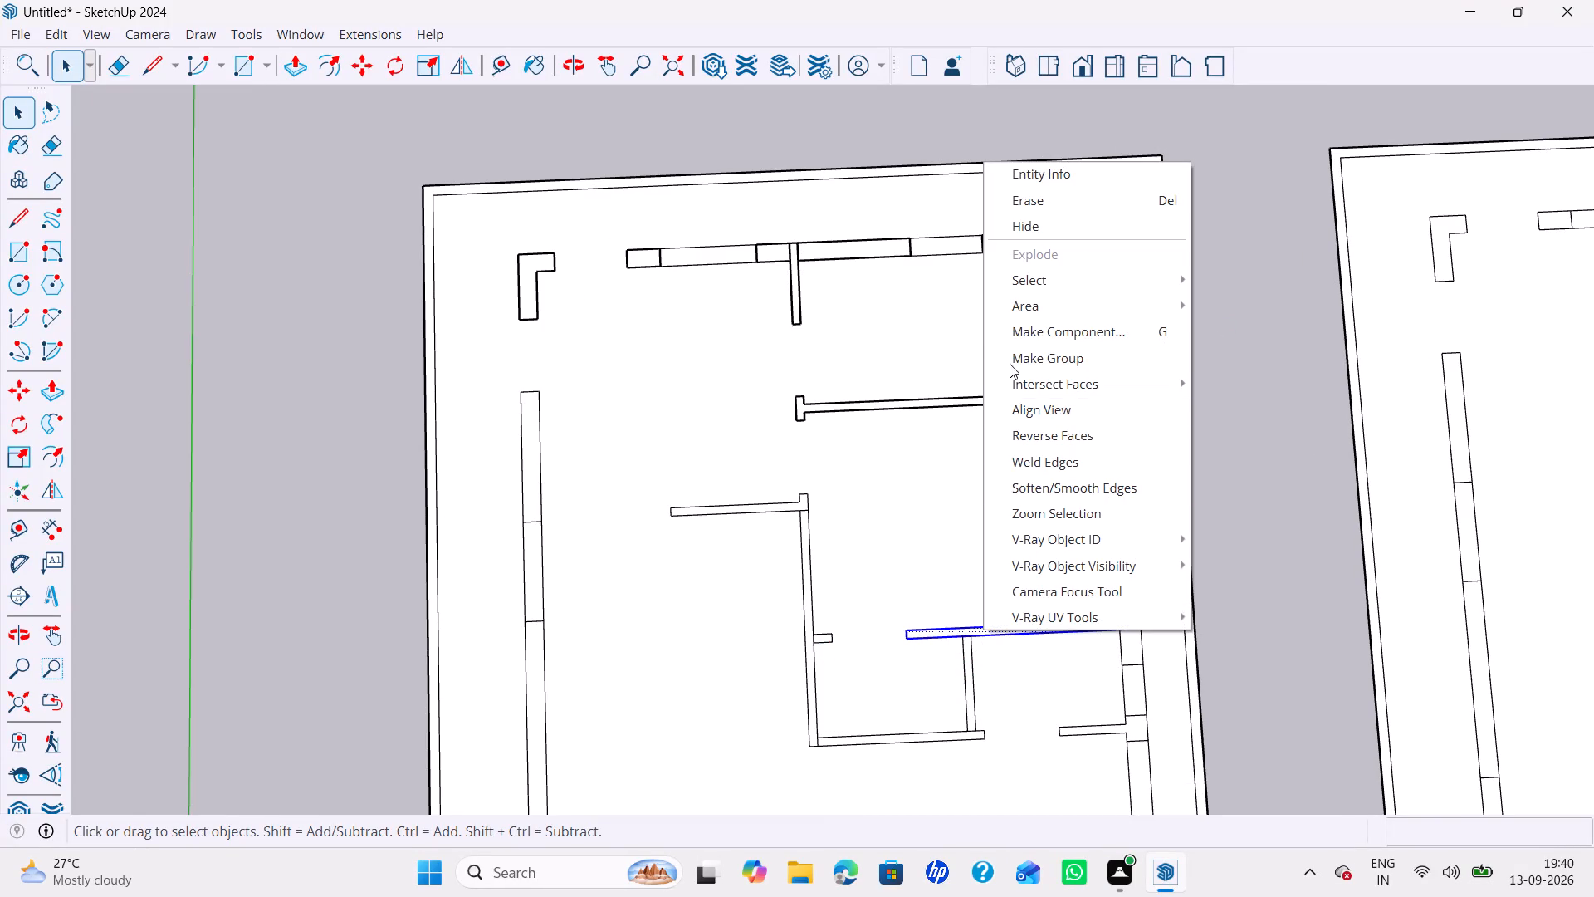
left_click(1012, 360)
Group the short L-ended partition in the middle of the original plan.
scroll(805, 502, "up", 1)
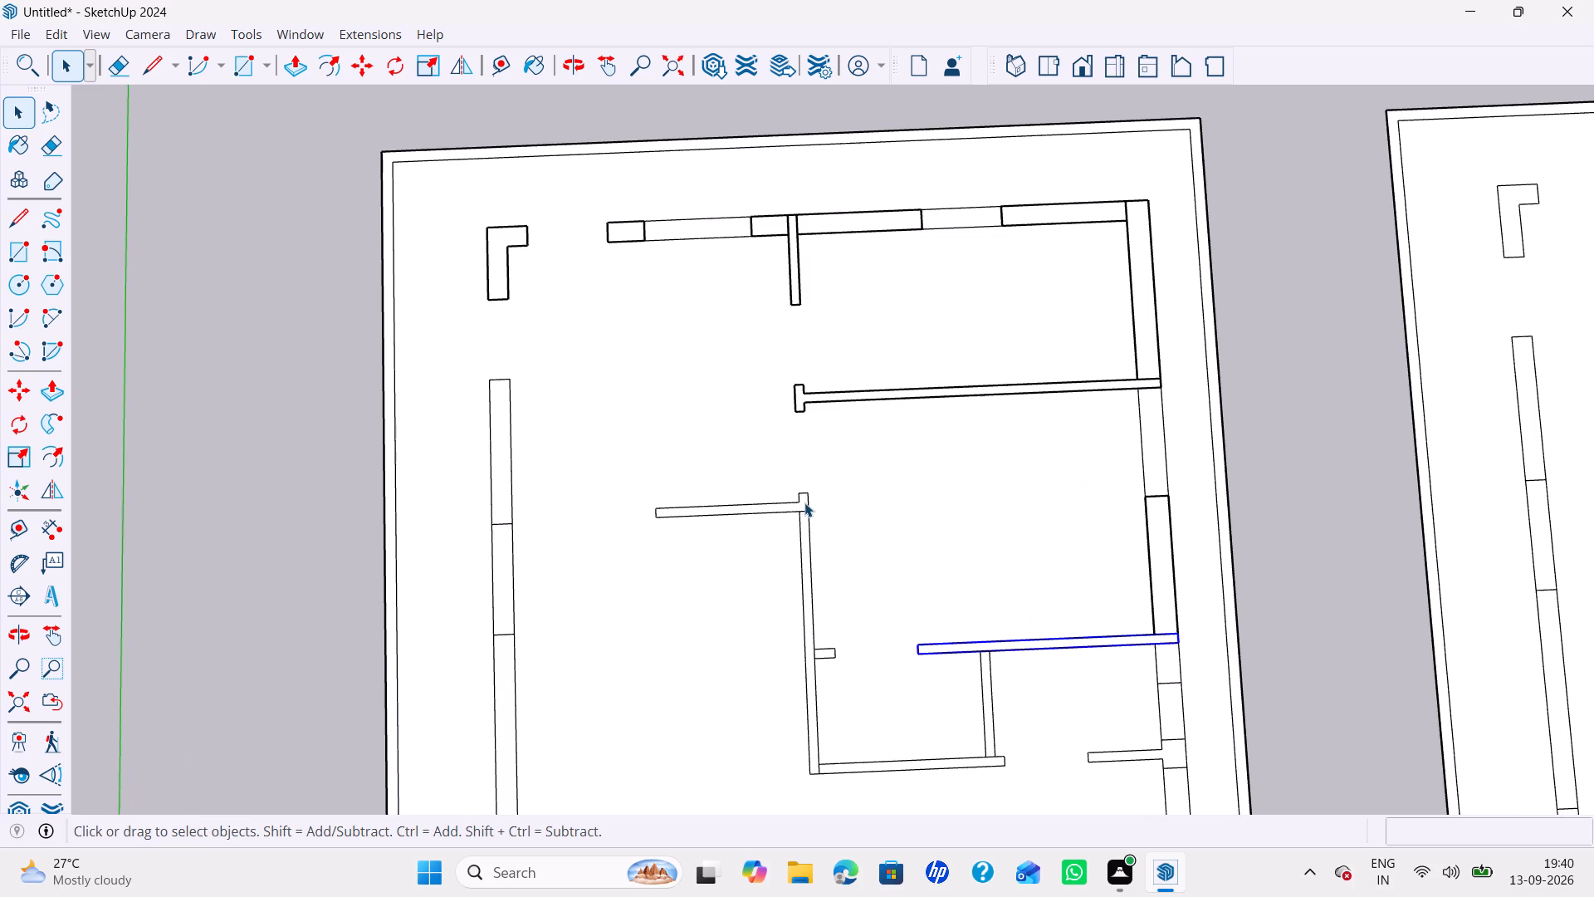
double_click(804, 502)
right_click(804, 502)
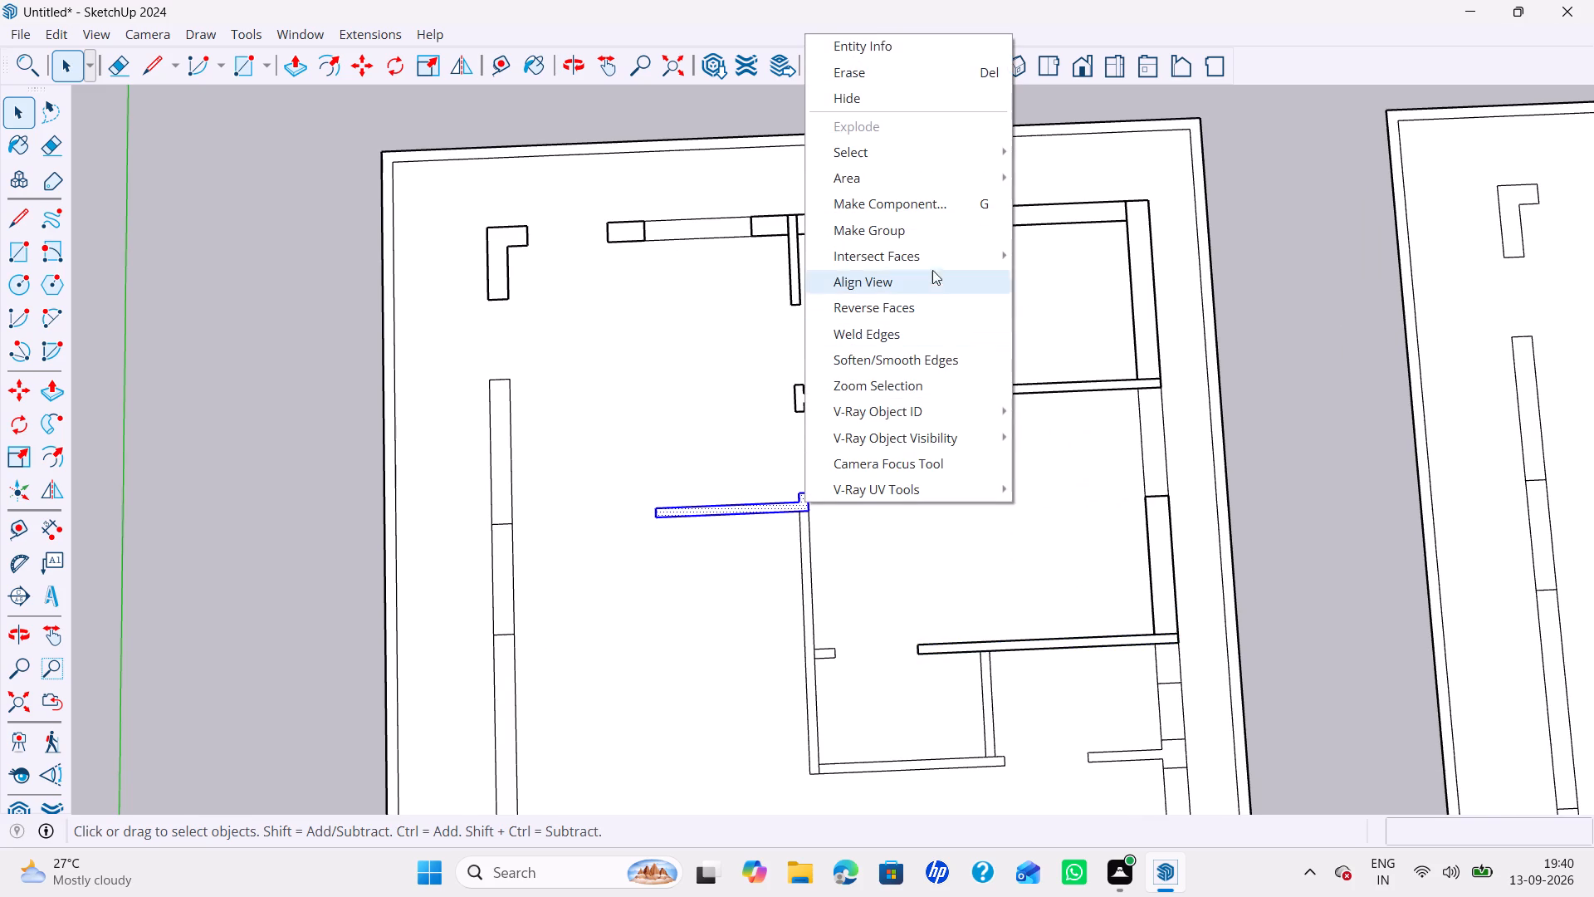
left_click(904, 236)
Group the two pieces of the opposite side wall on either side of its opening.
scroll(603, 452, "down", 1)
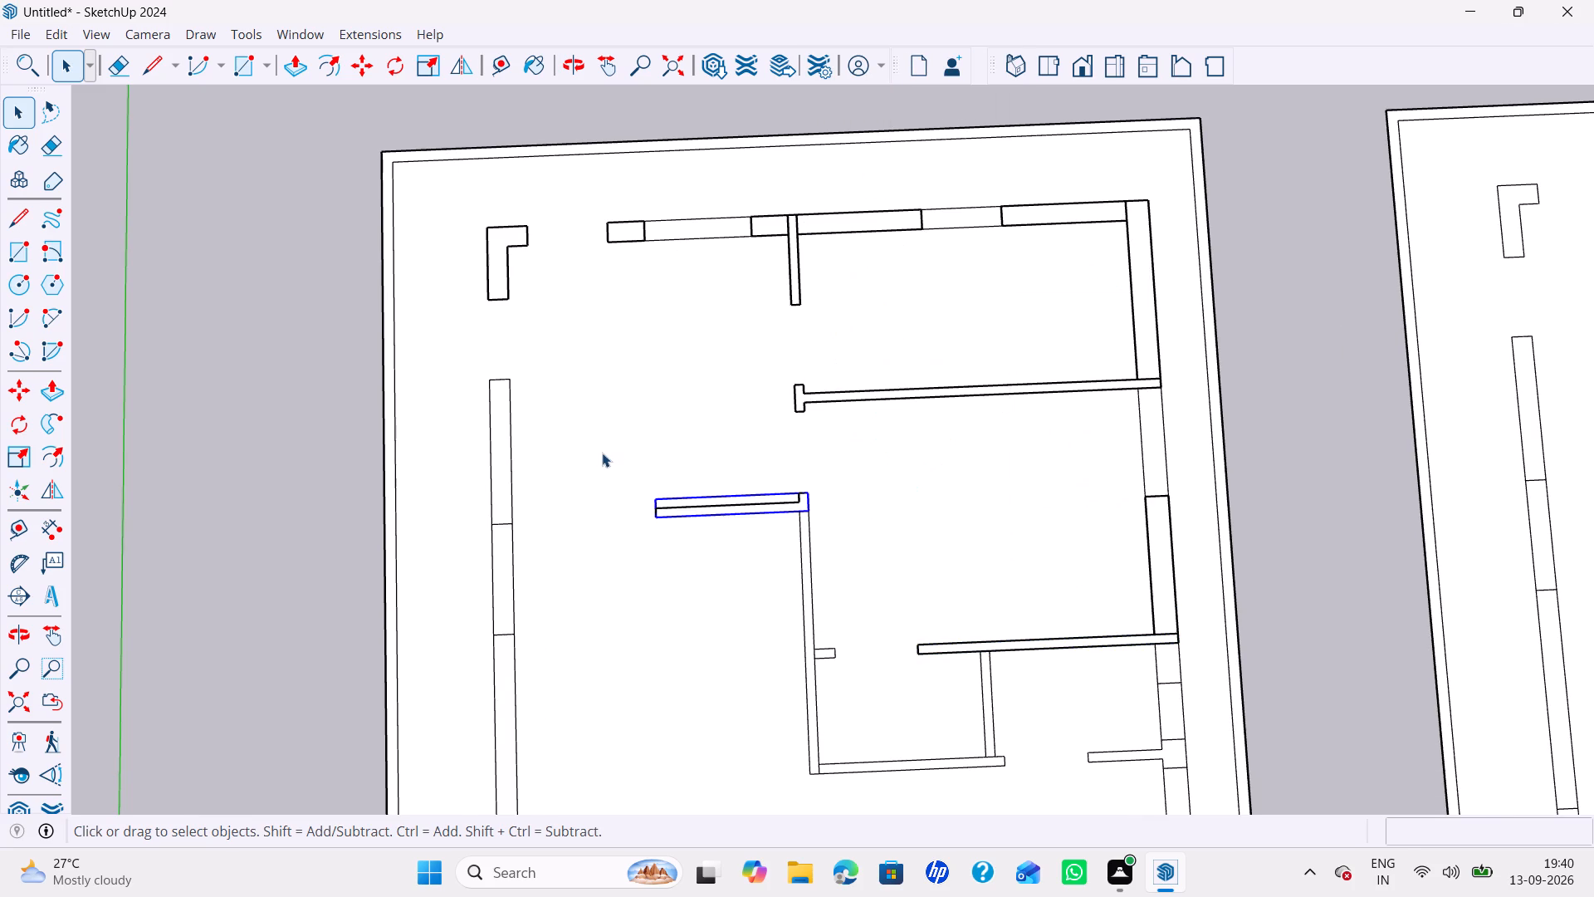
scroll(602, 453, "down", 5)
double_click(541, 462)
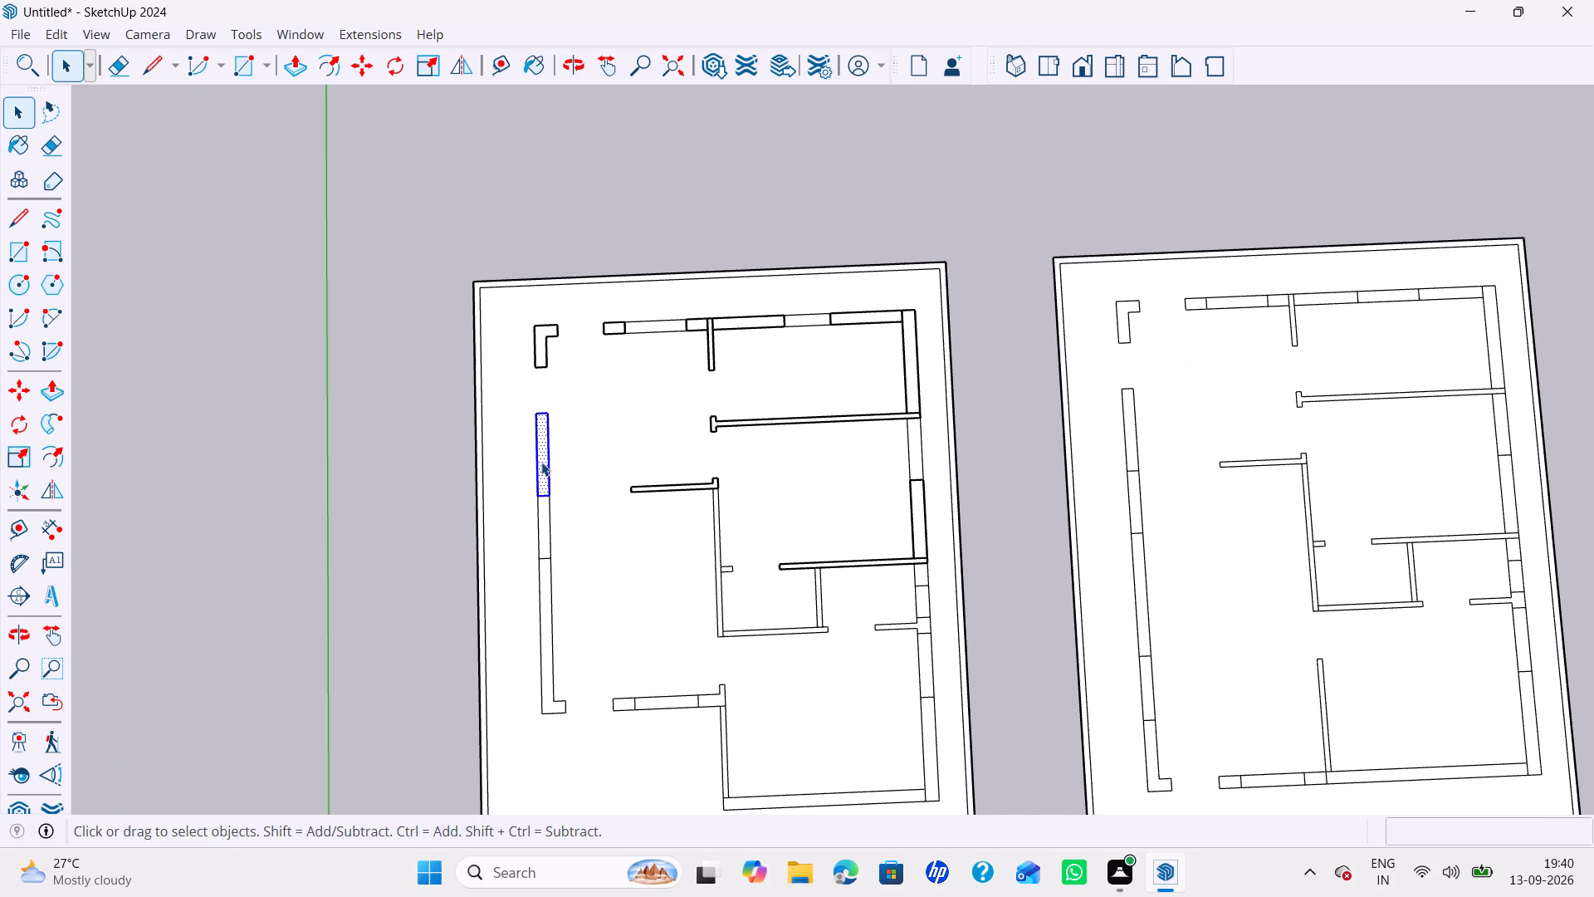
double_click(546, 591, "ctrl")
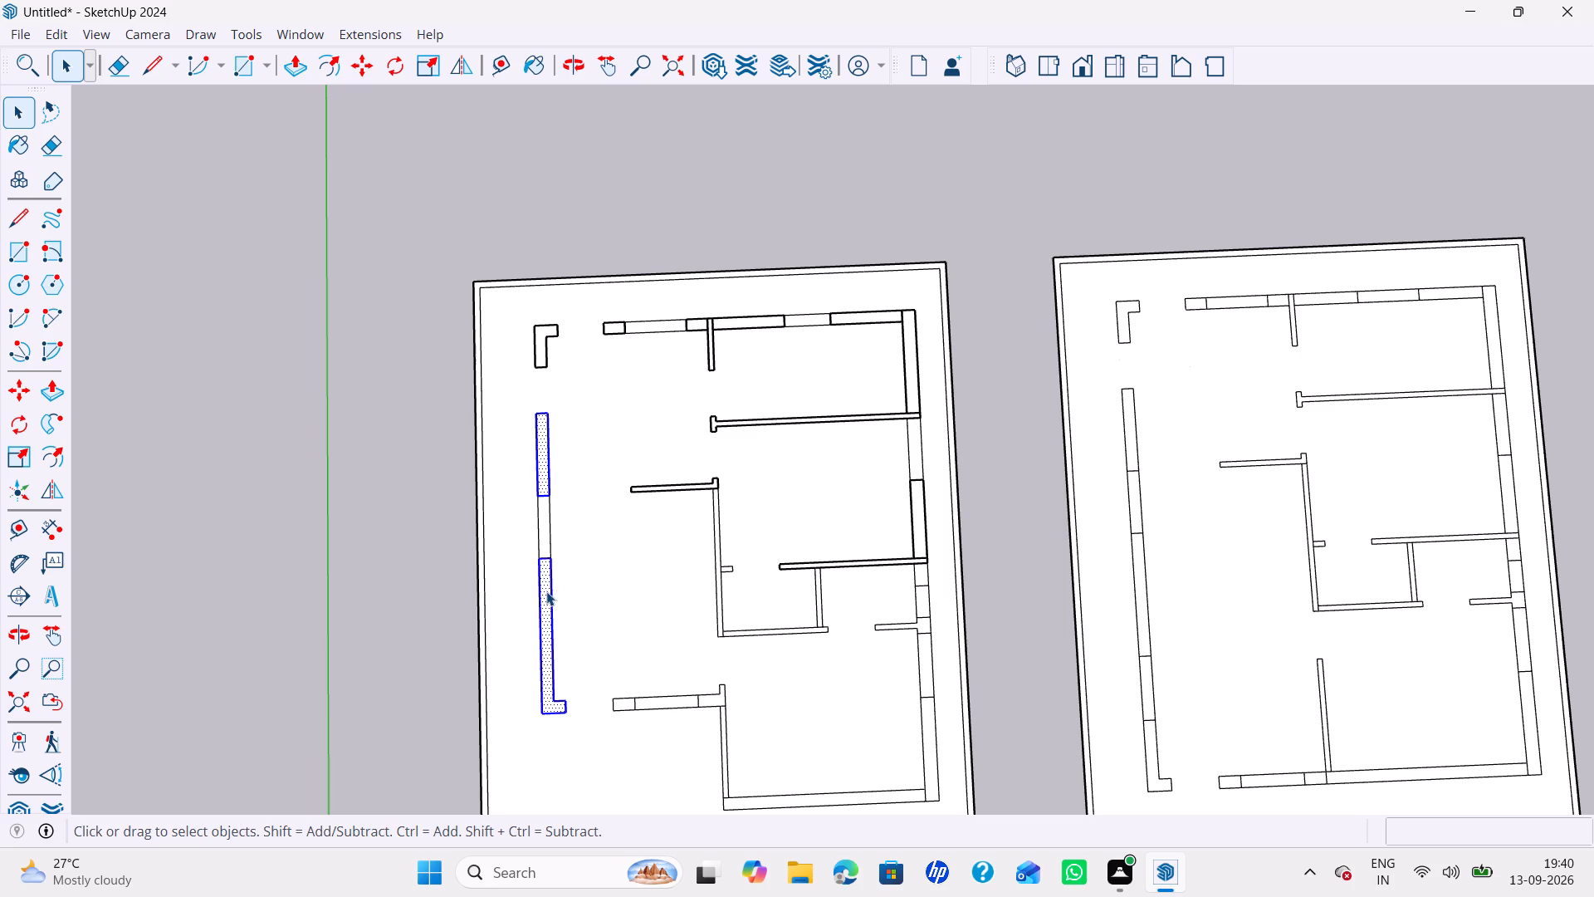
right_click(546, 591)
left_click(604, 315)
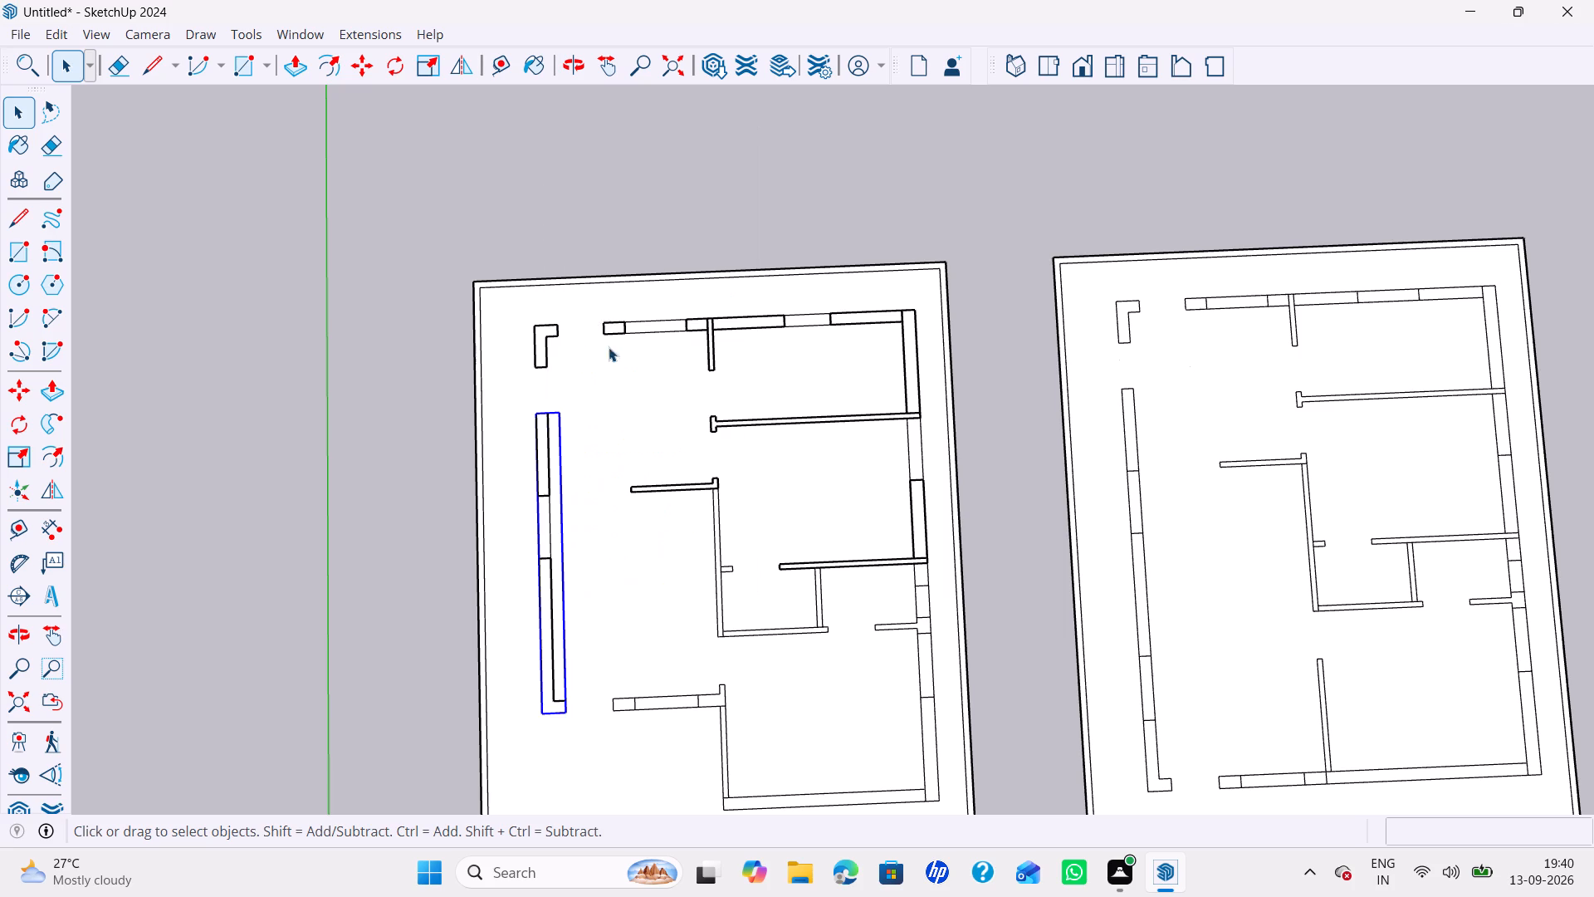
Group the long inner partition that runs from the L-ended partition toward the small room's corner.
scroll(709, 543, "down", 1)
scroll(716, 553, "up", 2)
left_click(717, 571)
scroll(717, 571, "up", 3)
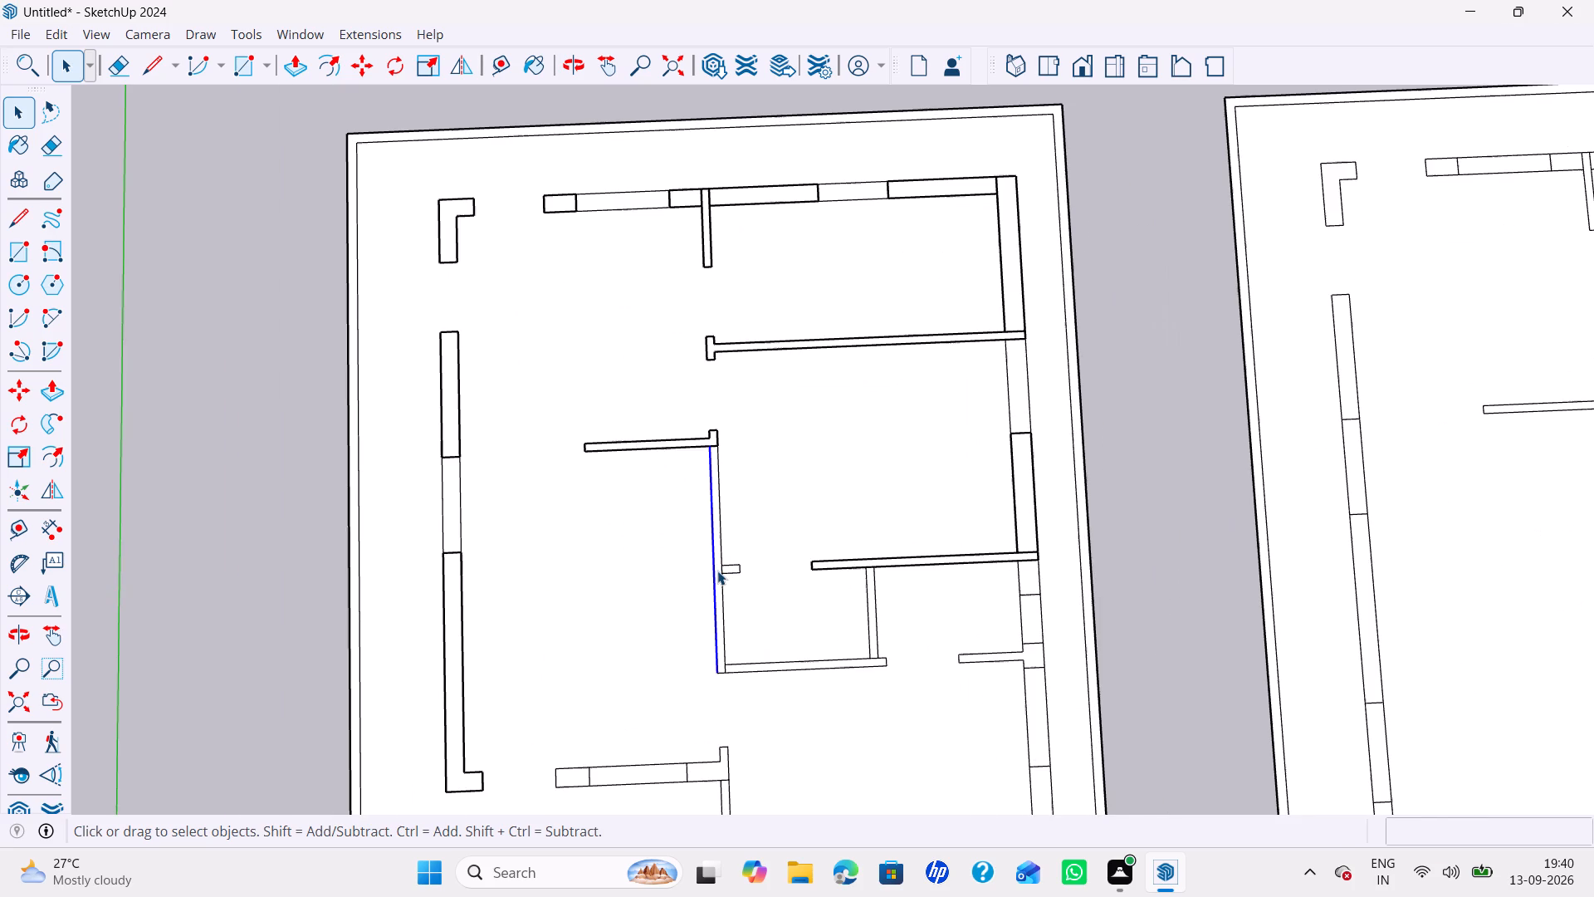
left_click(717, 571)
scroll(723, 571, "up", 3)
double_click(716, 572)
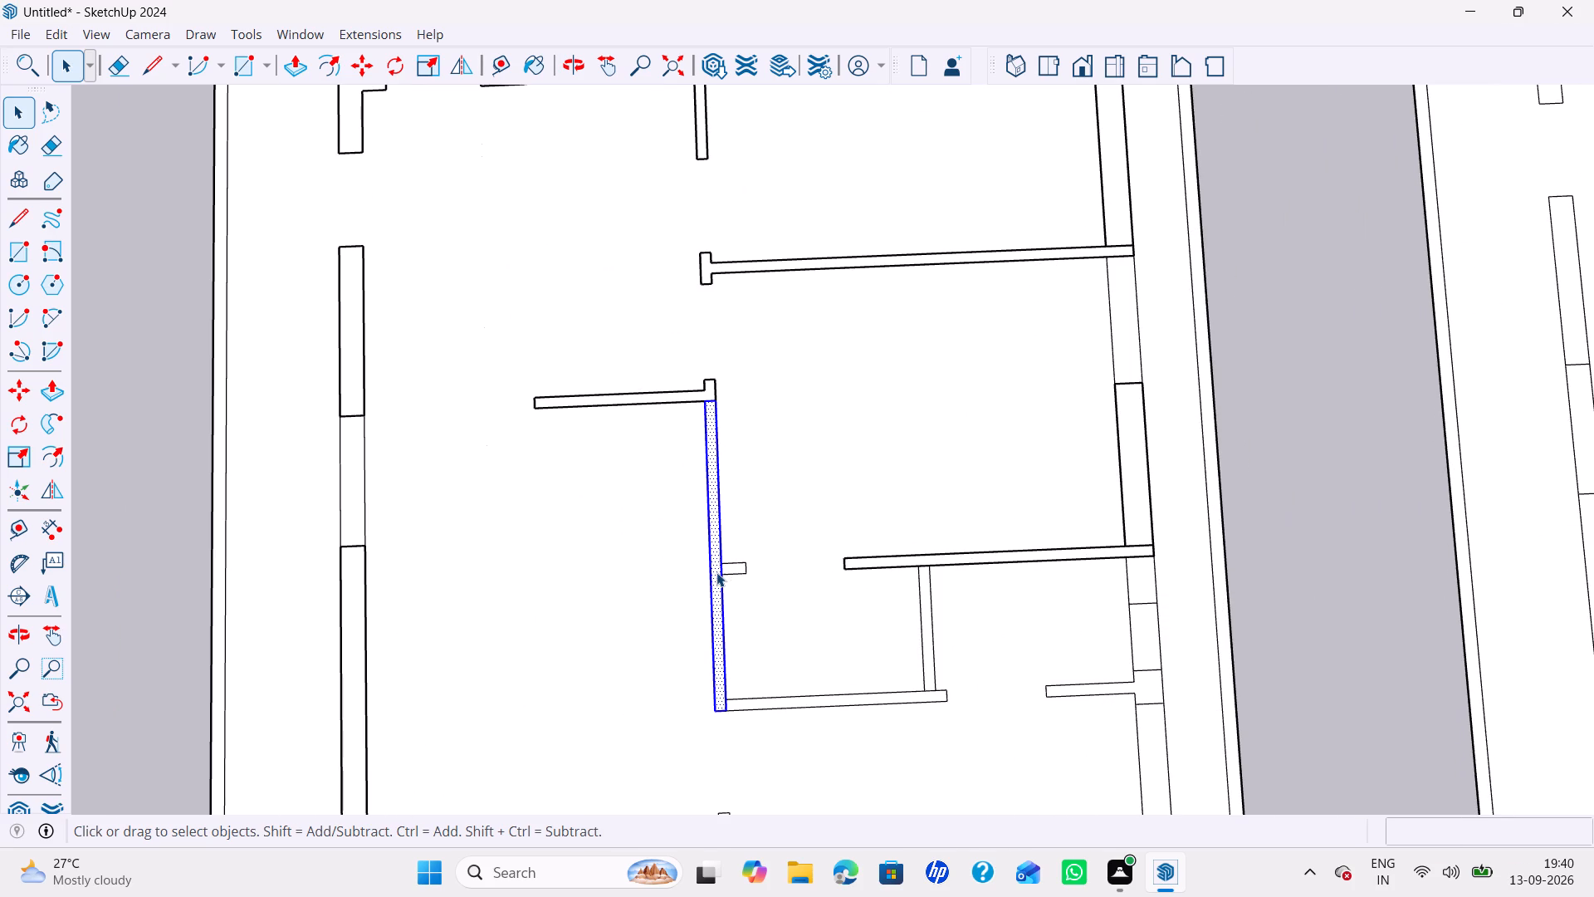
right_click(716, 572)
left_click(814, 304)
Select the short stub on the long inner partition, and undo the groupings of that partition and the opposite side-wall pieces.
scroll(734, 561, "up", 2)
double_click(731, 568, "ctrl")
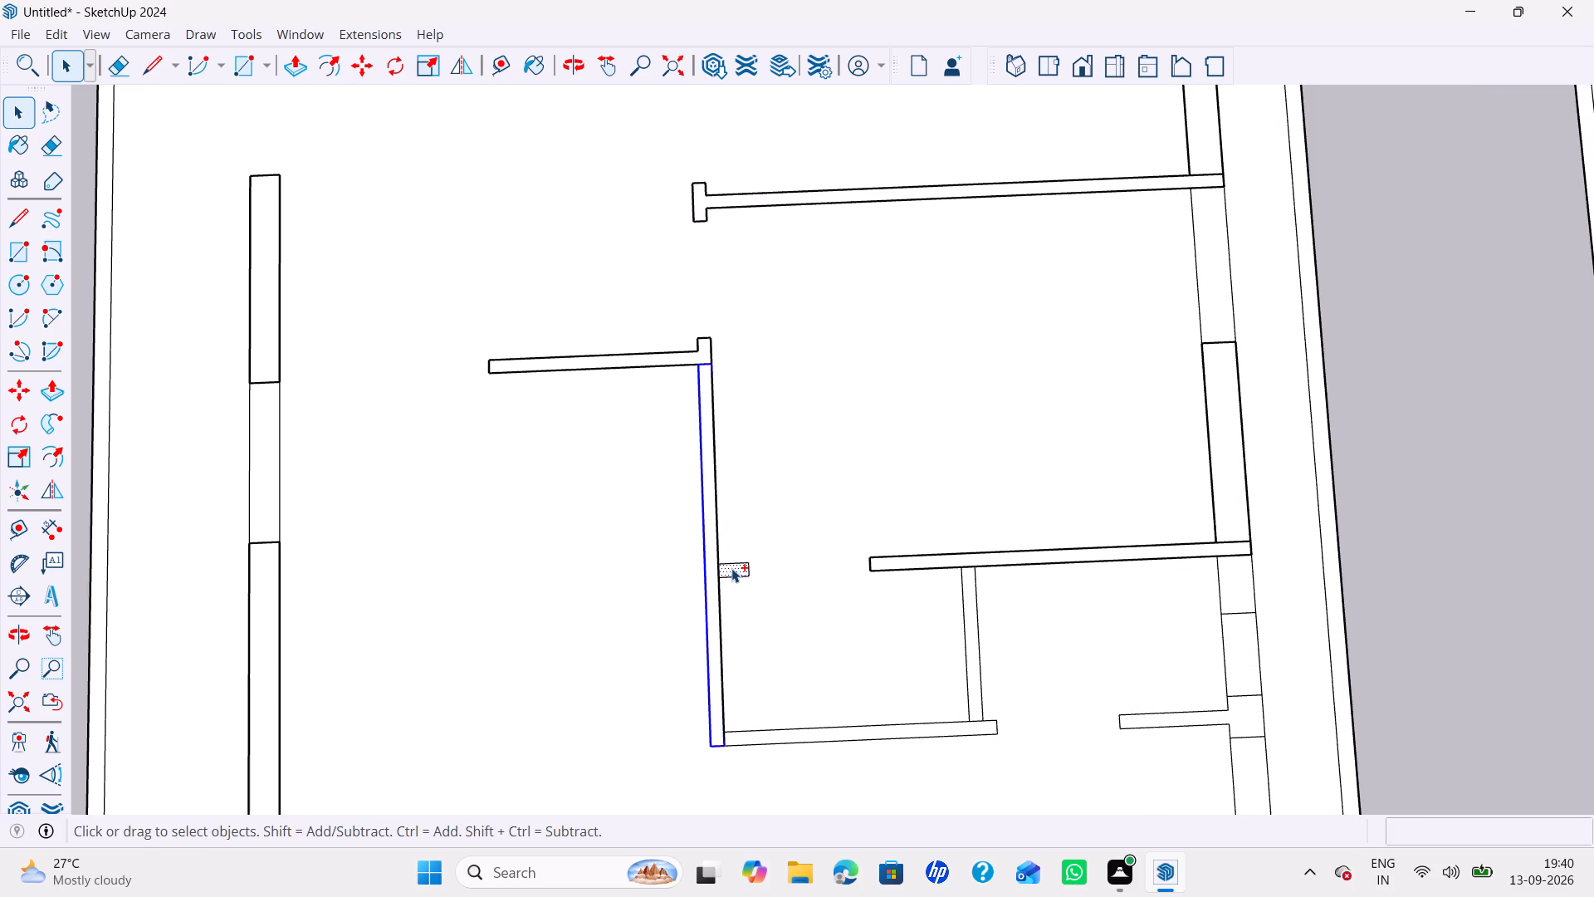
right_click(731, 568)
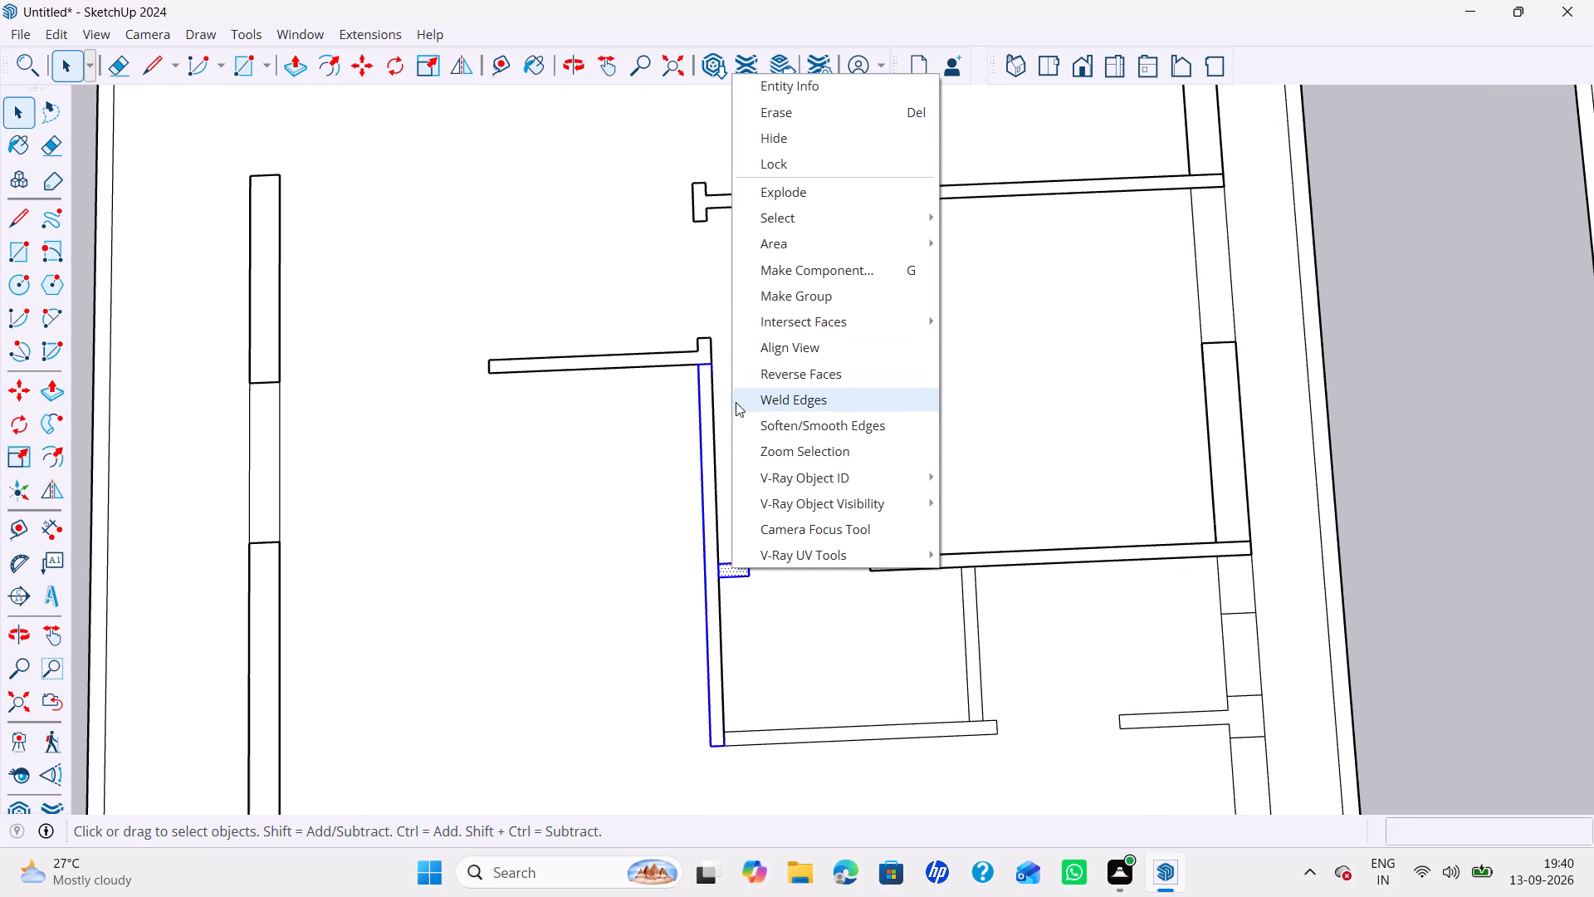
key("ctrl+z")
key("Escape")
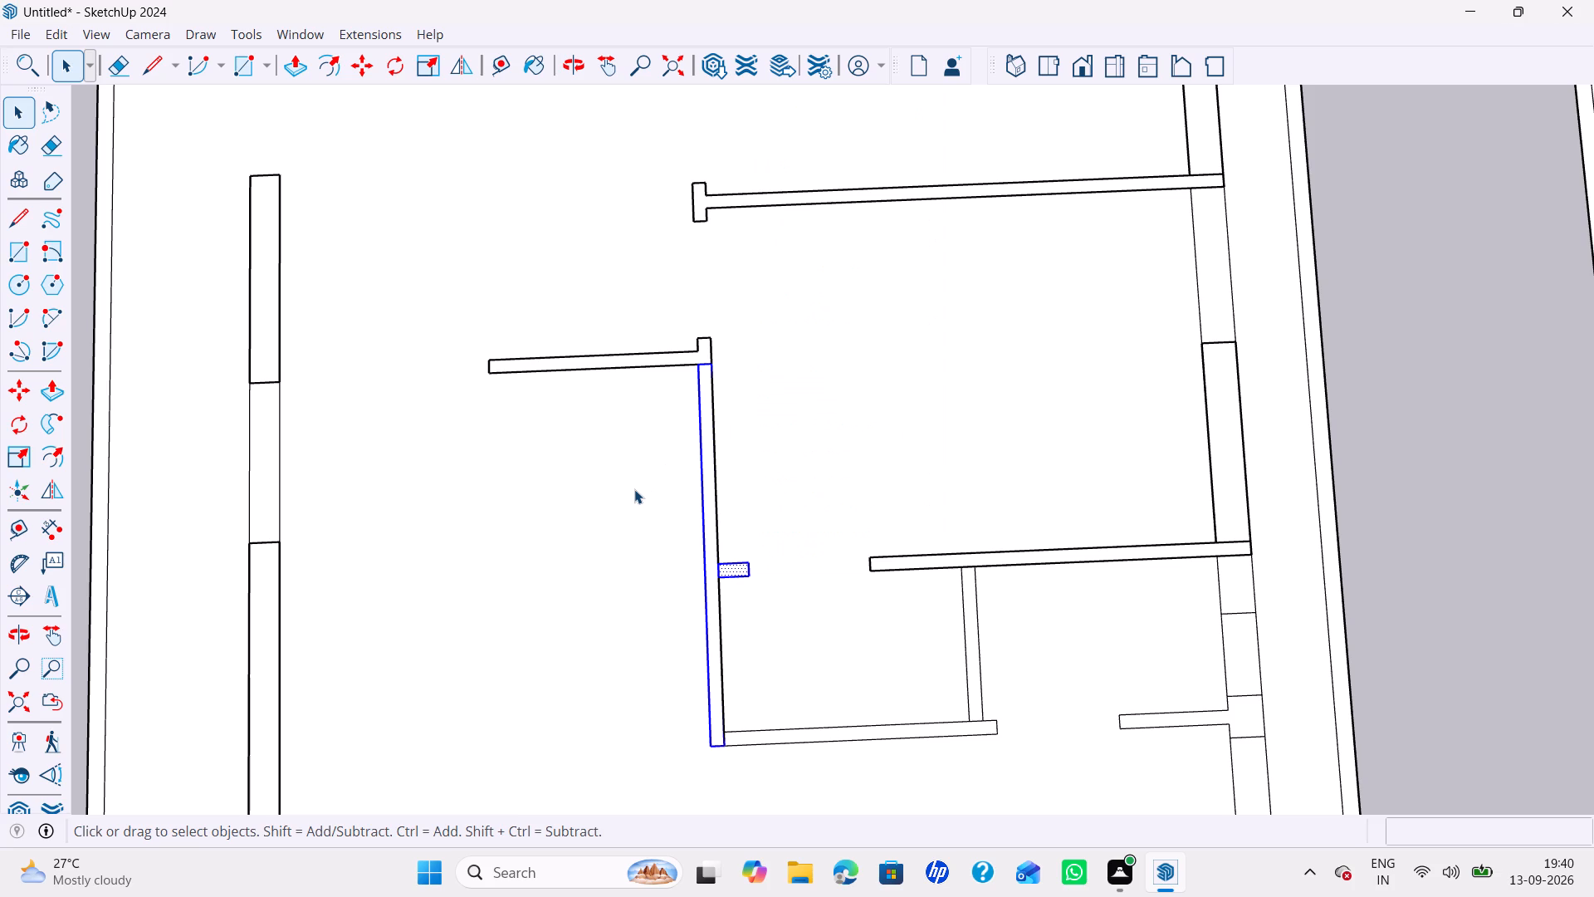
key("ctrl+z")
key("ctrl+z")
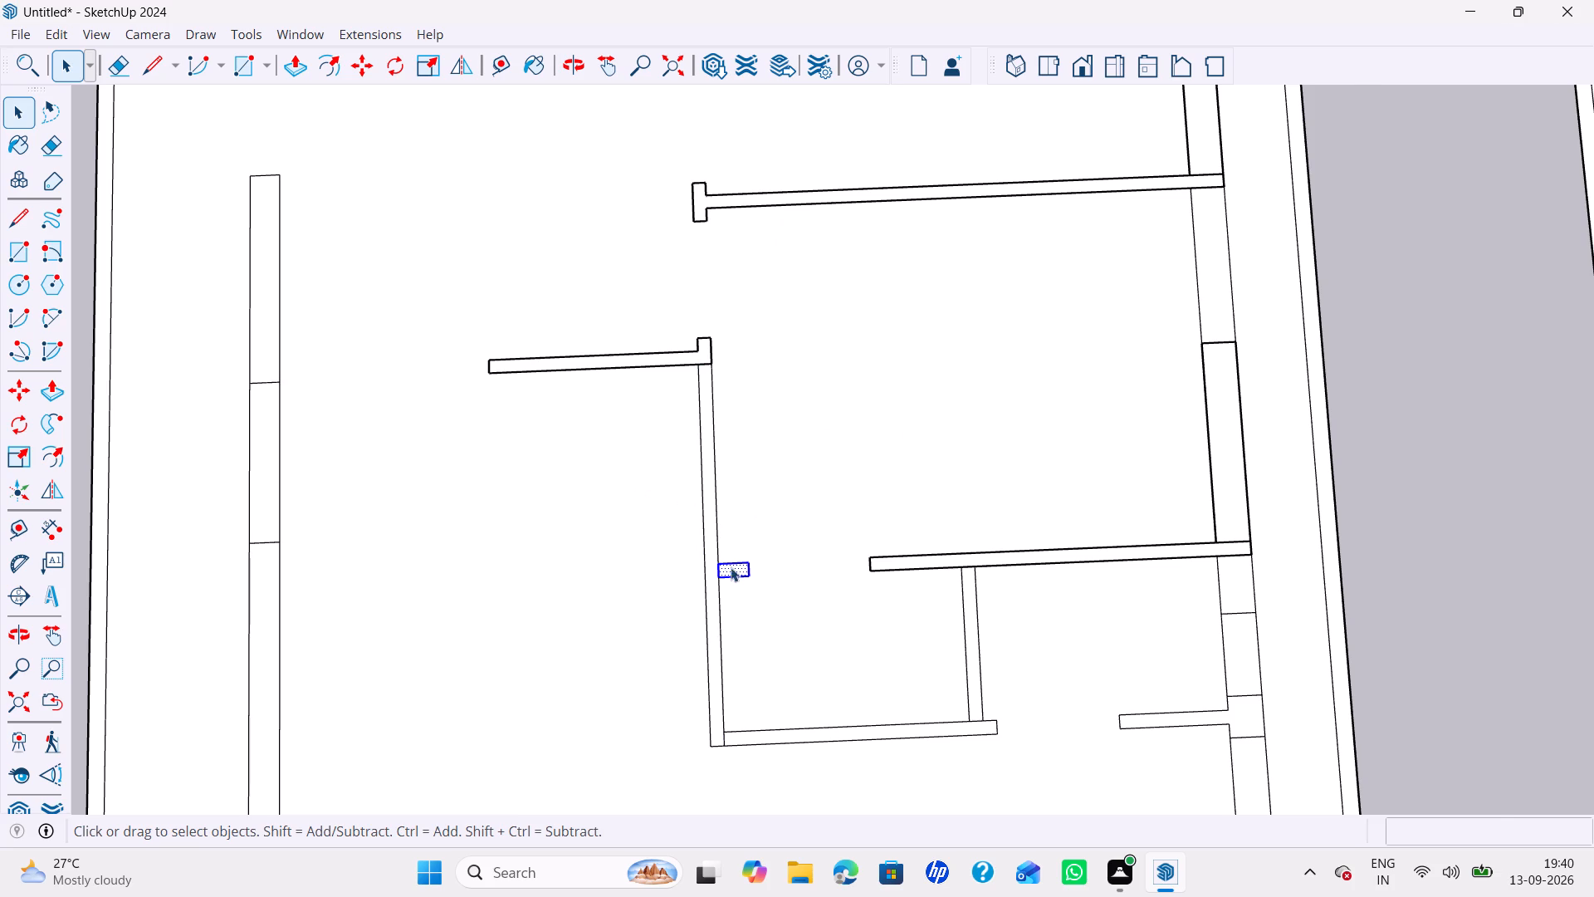
Erase the line separating the short stub from the long inner partition.
scroll(722, 573, "up", 2)
key("e")
left_click(720, 574)
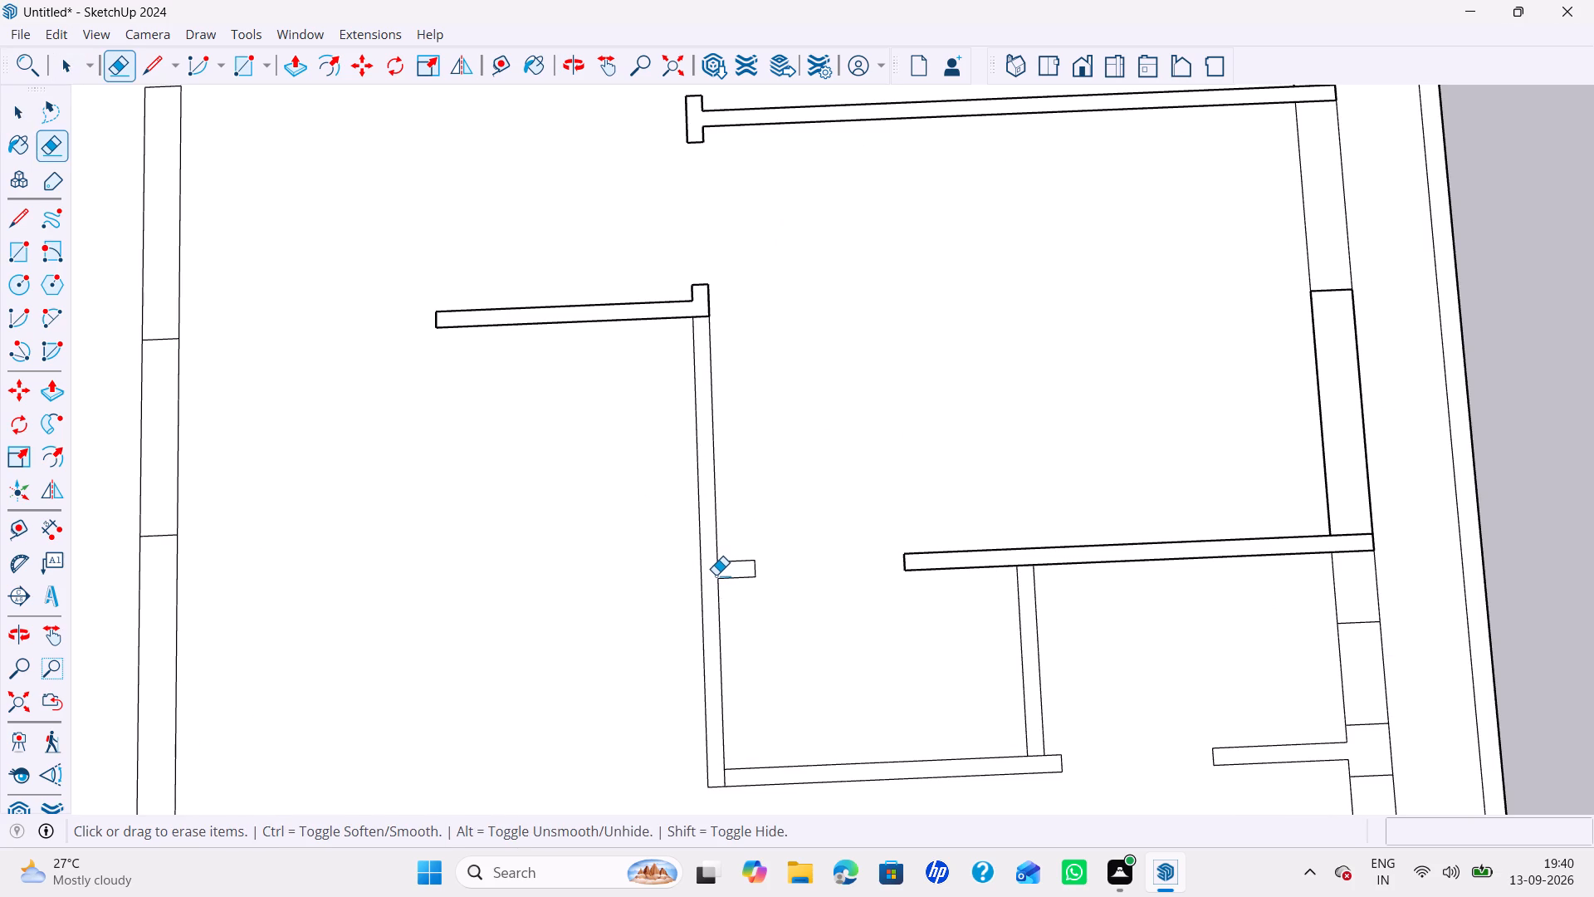
key("space")
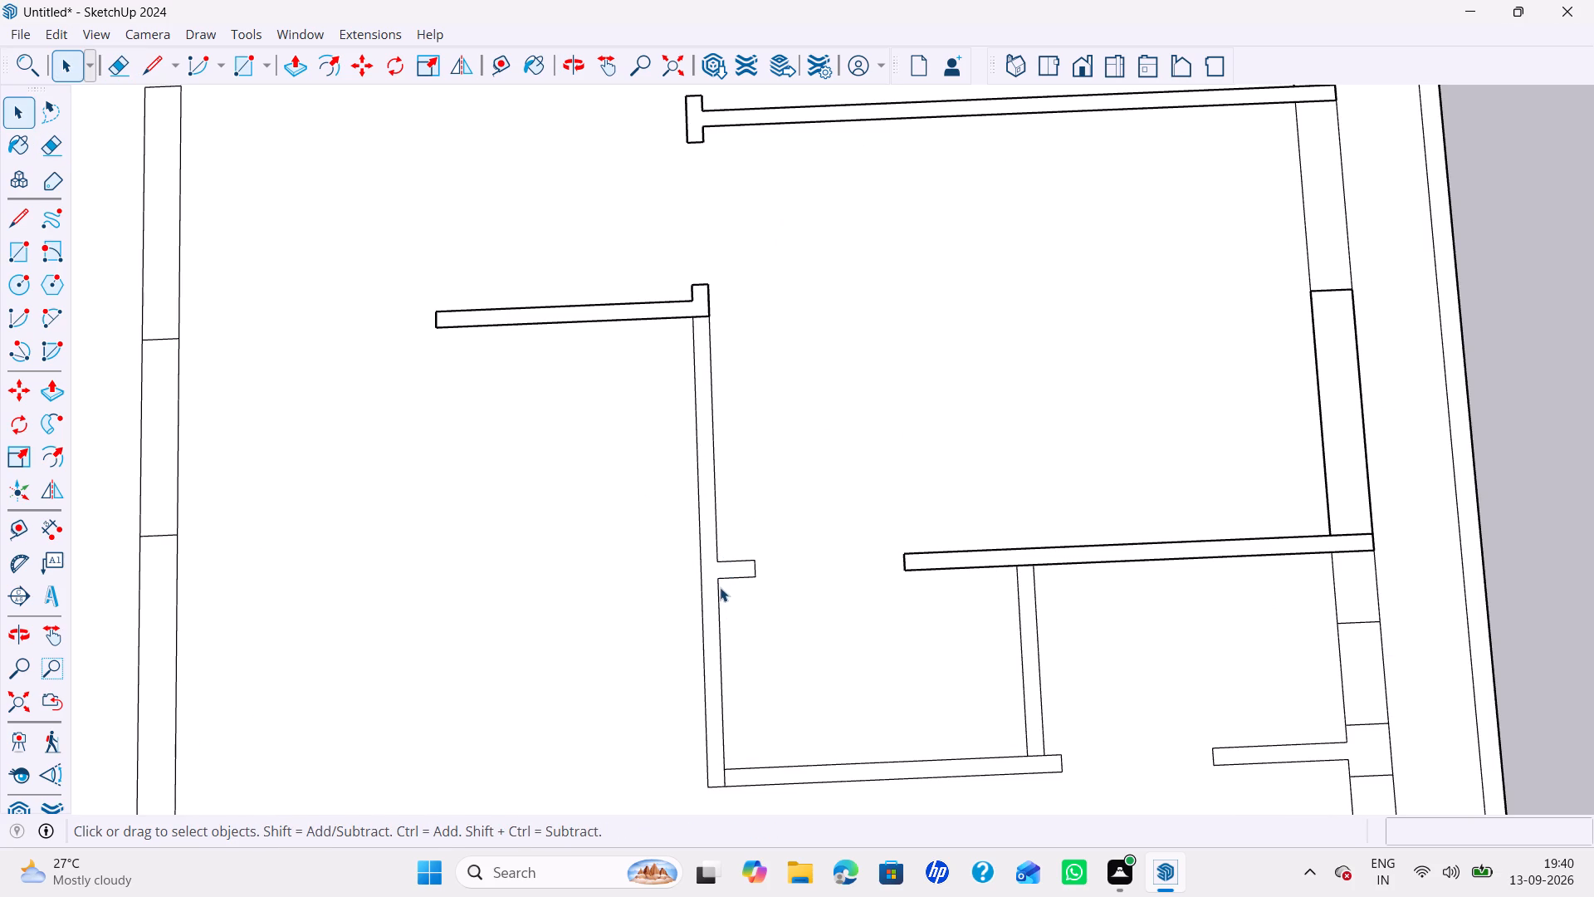
Group the long inner partition together with its short stub.
double_click(716, 570)
right_click(716, 570)
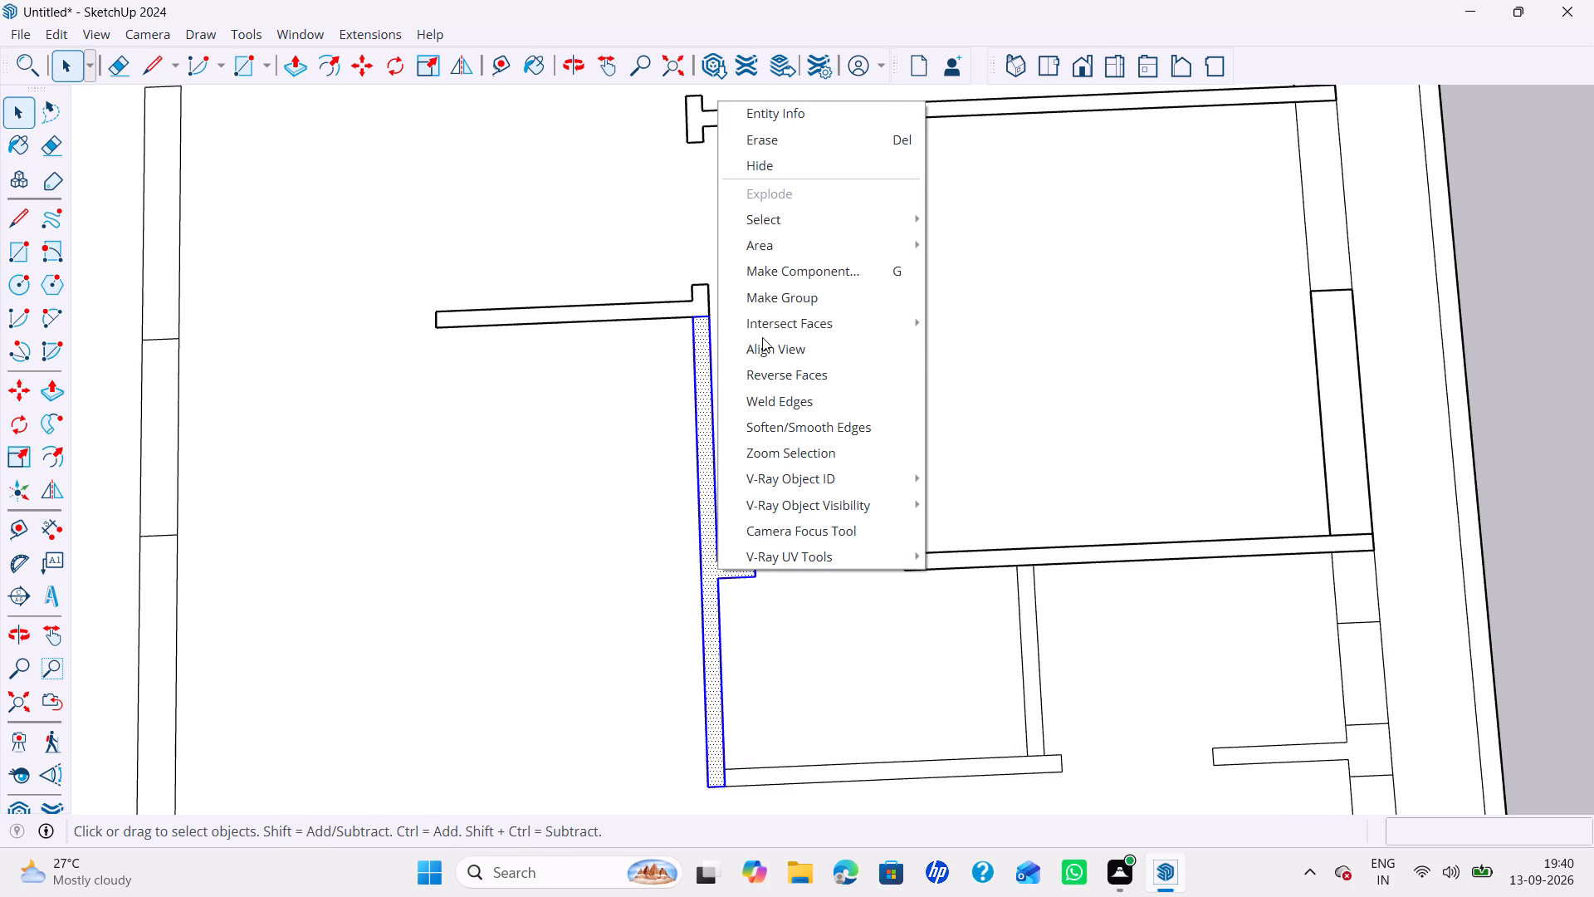
left_click(804, 302)
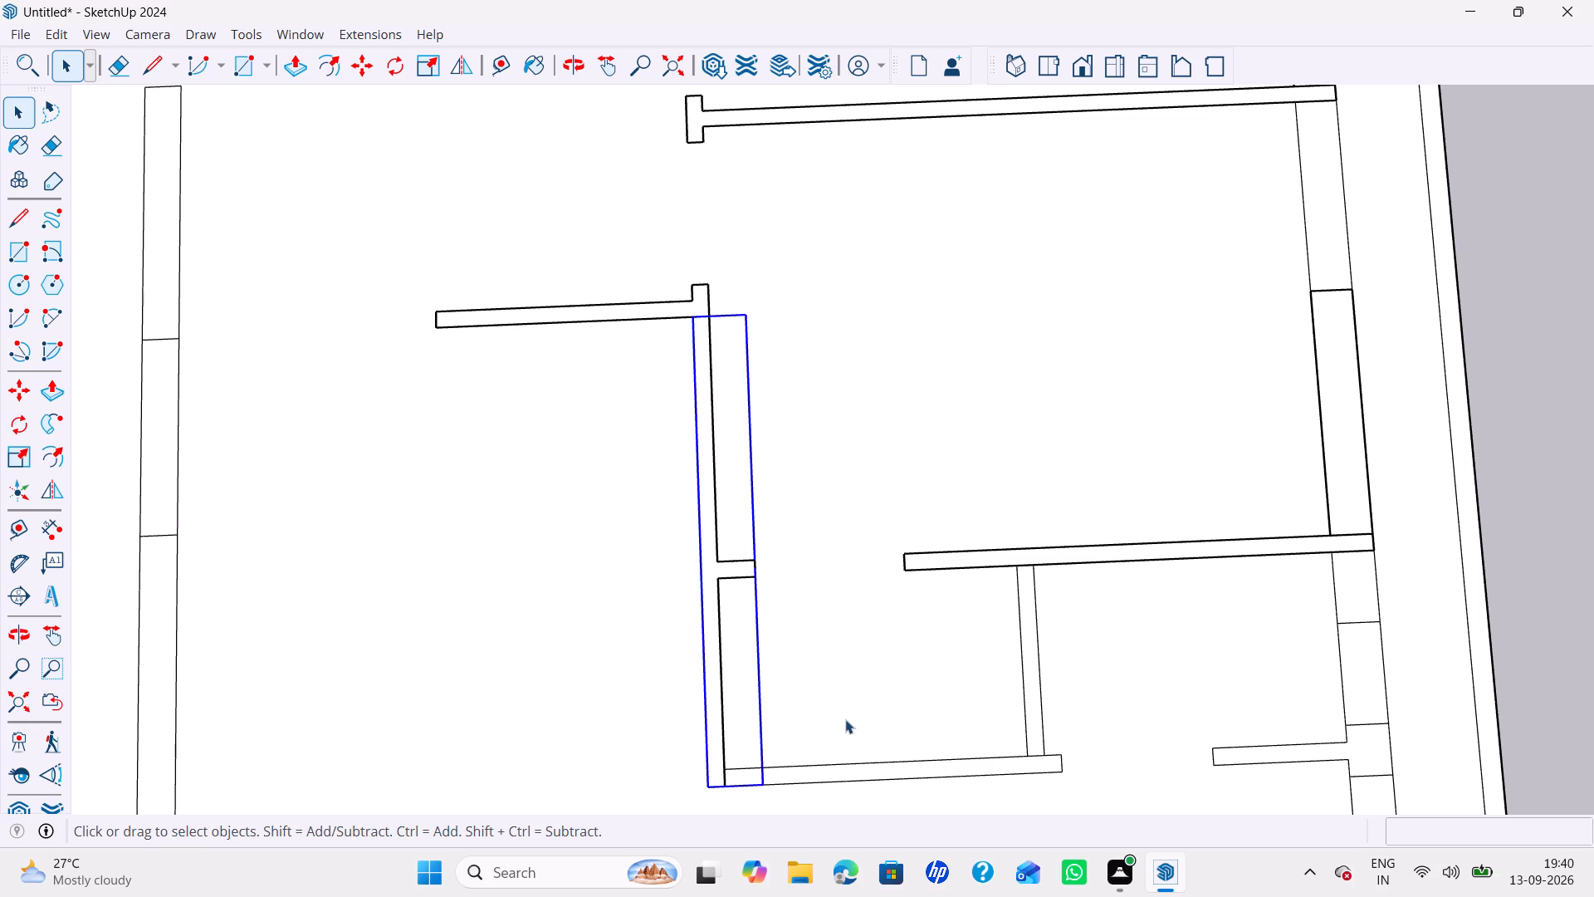
Make separate groups of the small room's long wall opposite its entrance and the short cross partition joining it.
double_click(838, 772)
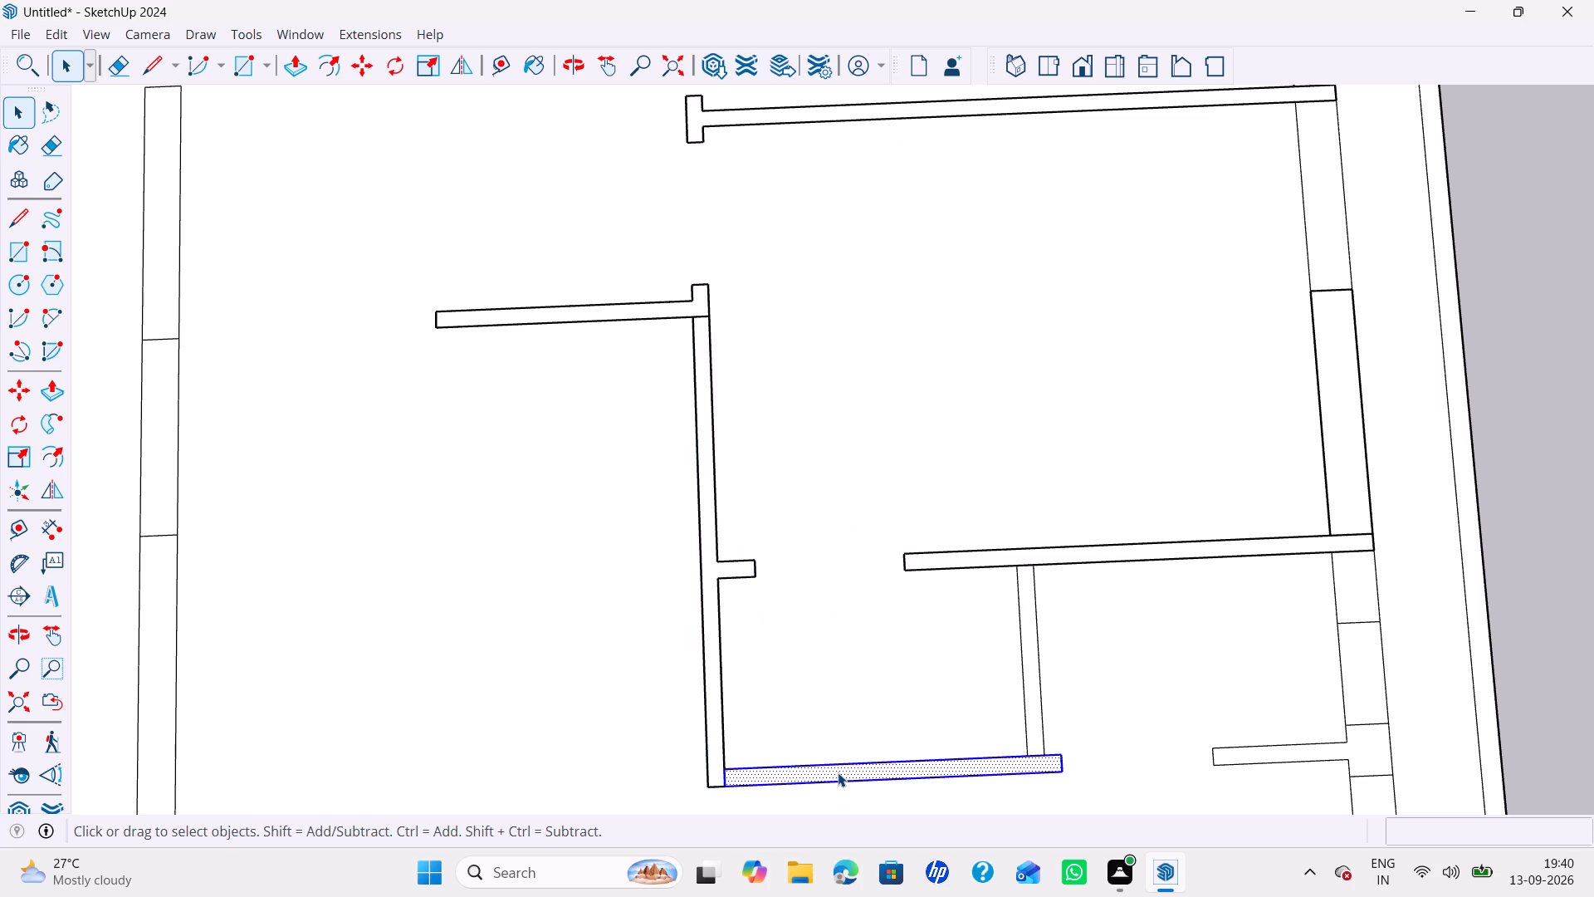
right_click(838, 772)
left_click(941, 496)
double_click(1026, 610)
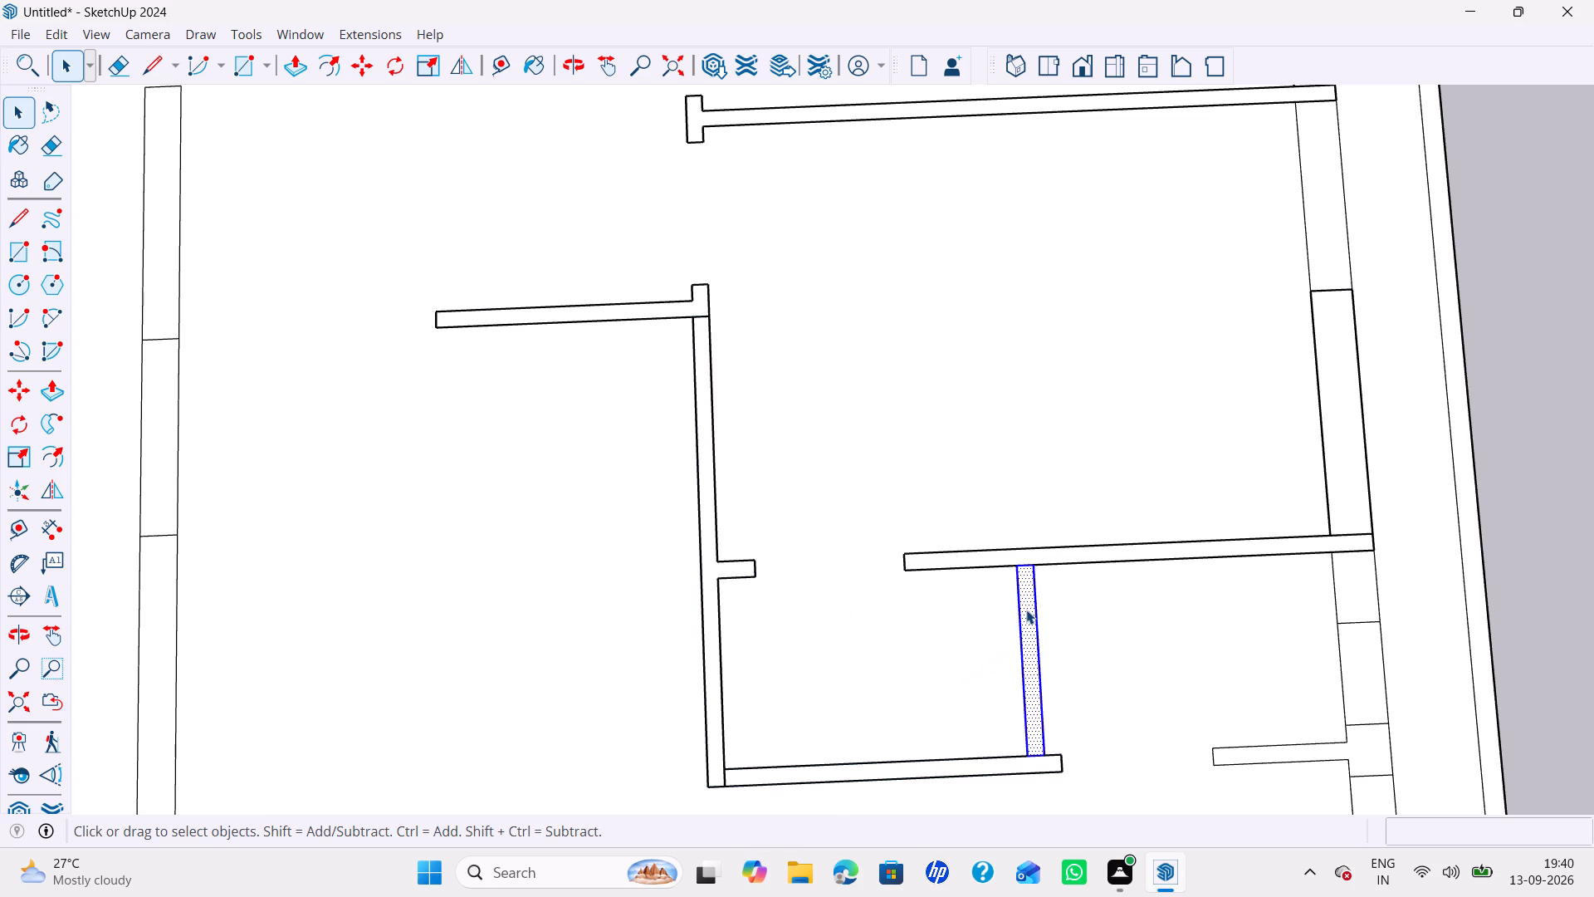
right_click(1026, 610)
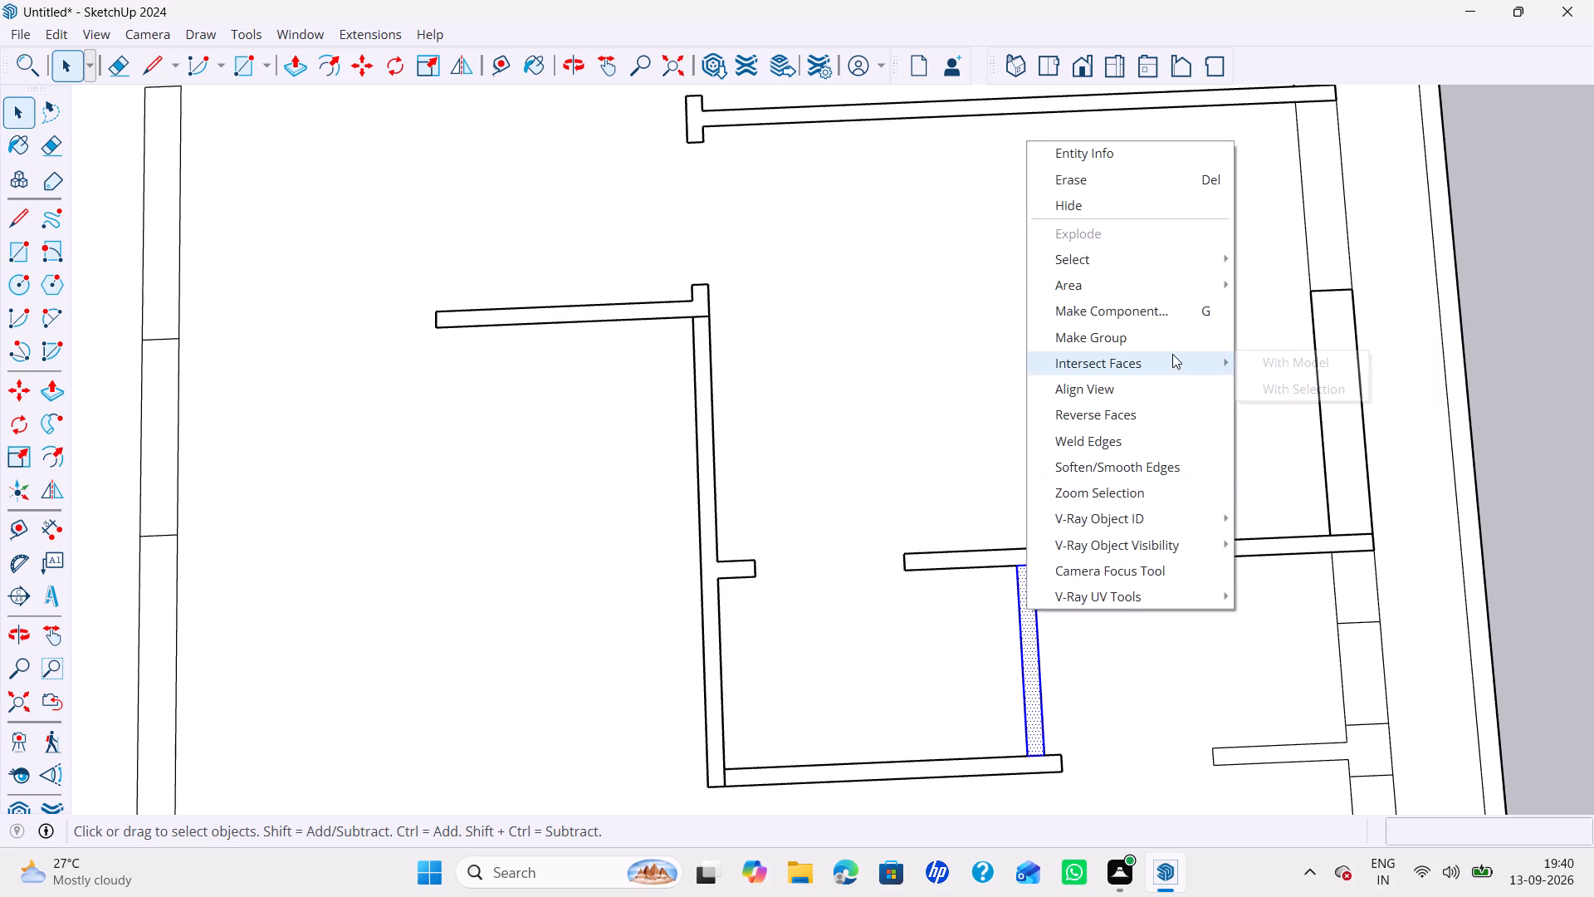
left_click(1191, 342)
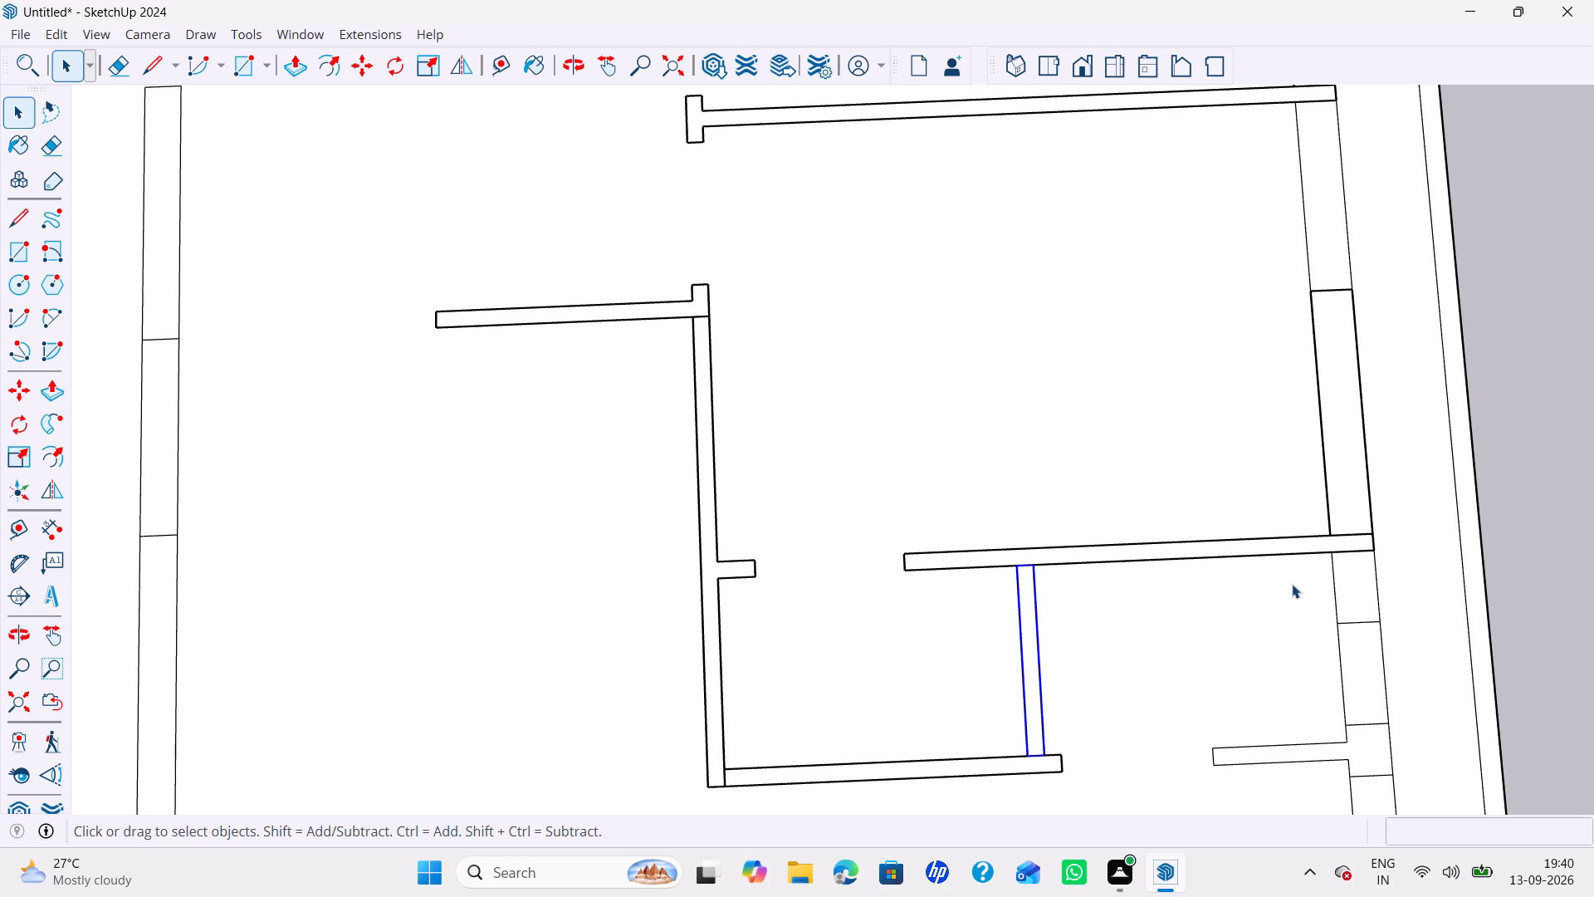
Group the three remaining side-wall pieces beside the small rooms, including the one with the protruding partition, as one group.
double_click(1355, 597)
scroll(1325, 591, "down", 10)
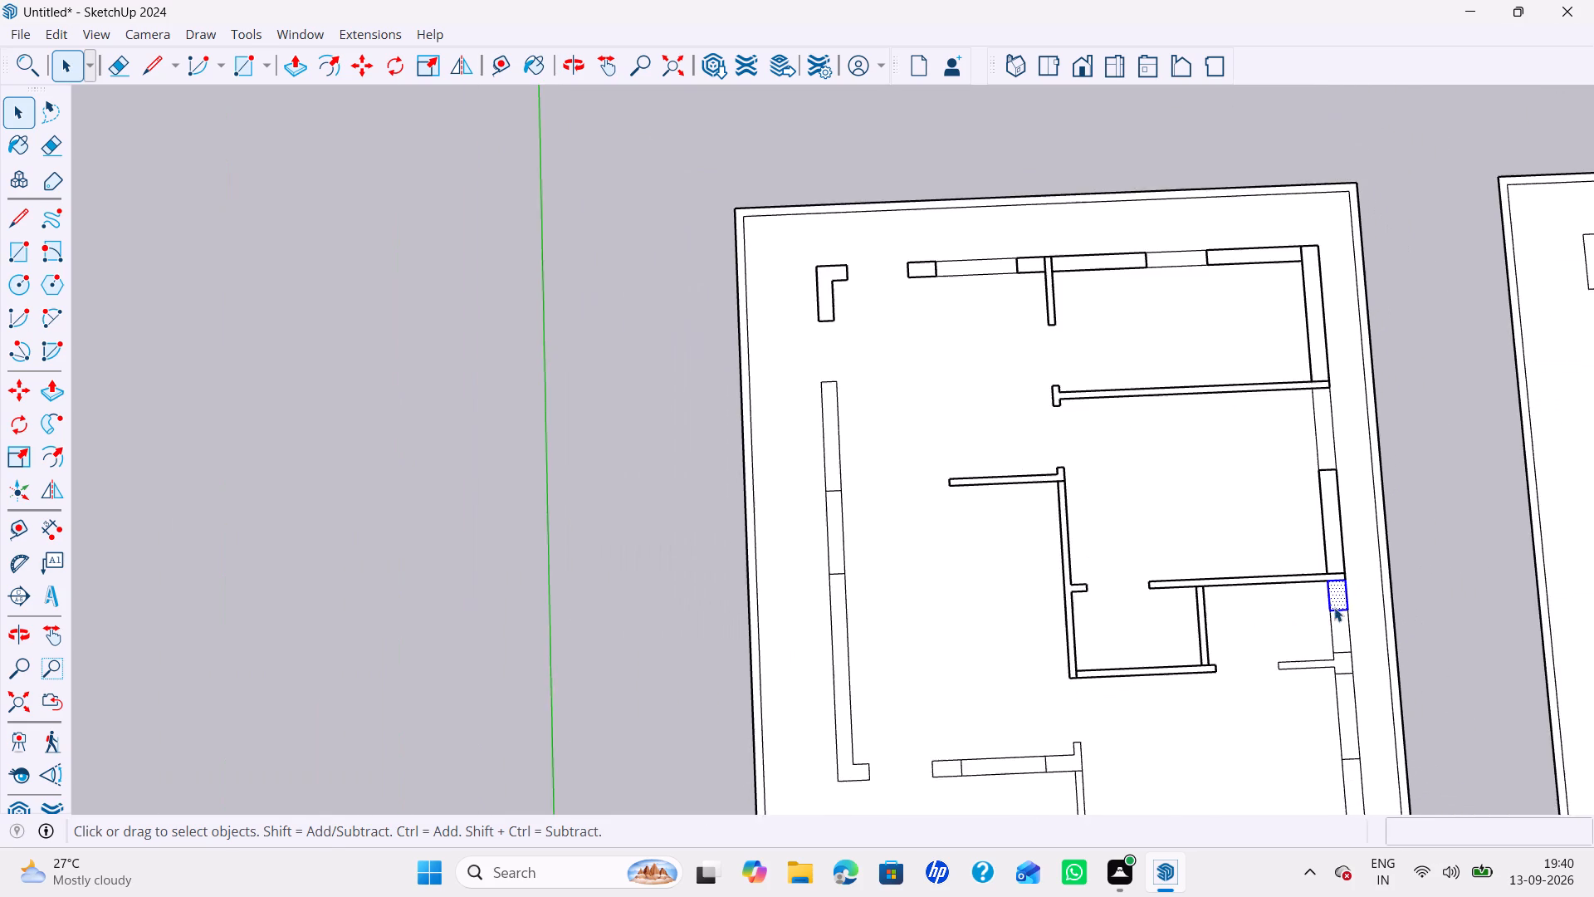
middle_click_drag(1334, 607, 1087, 369)
middle_click_drag(1093, 488, 1059, 513)
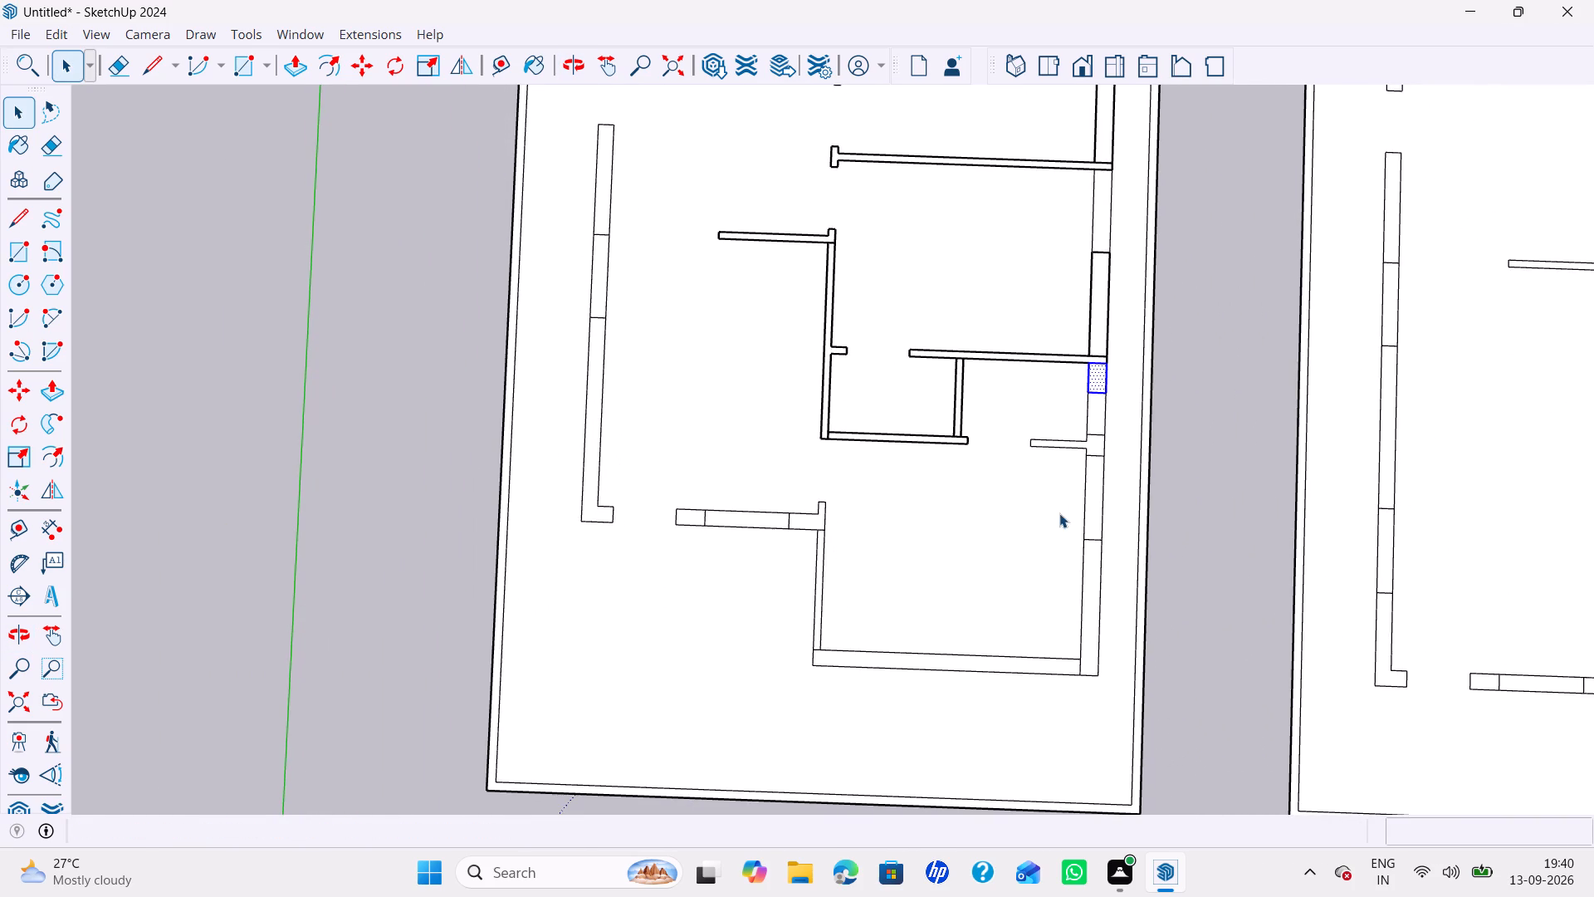
scroll(1096, 465, "up", 2)
scroll(1093, 461, "down", 3)
middle_click_drag(1083, 468, 1096, 476)
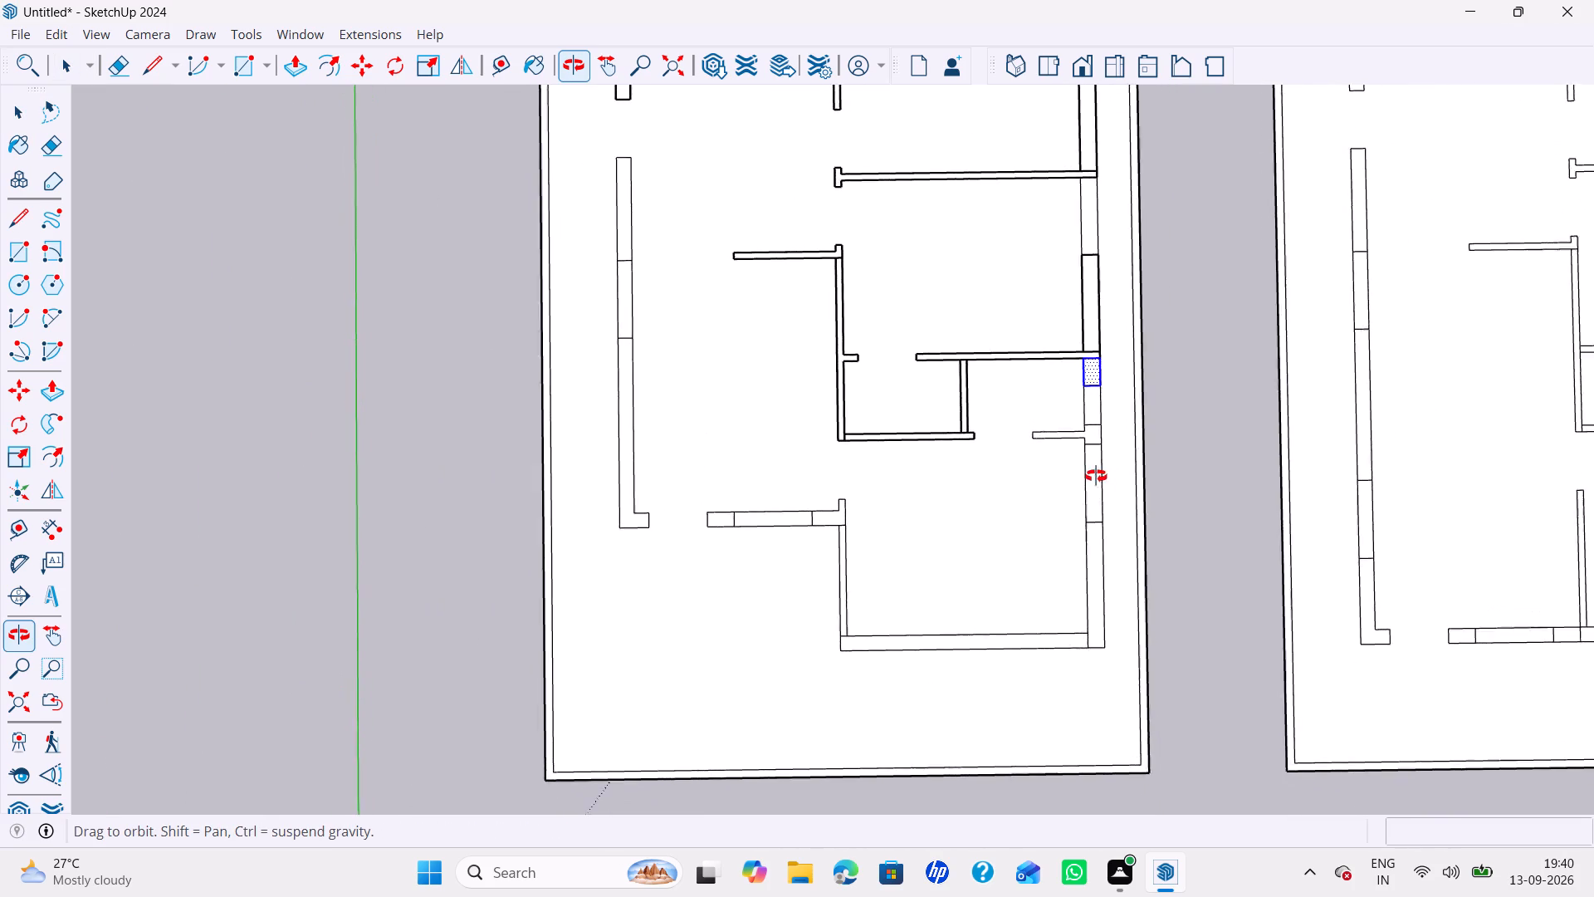
middle_click_drag(1096, 476, 1091, 474)
scroll(1092, 462, "up", 3)
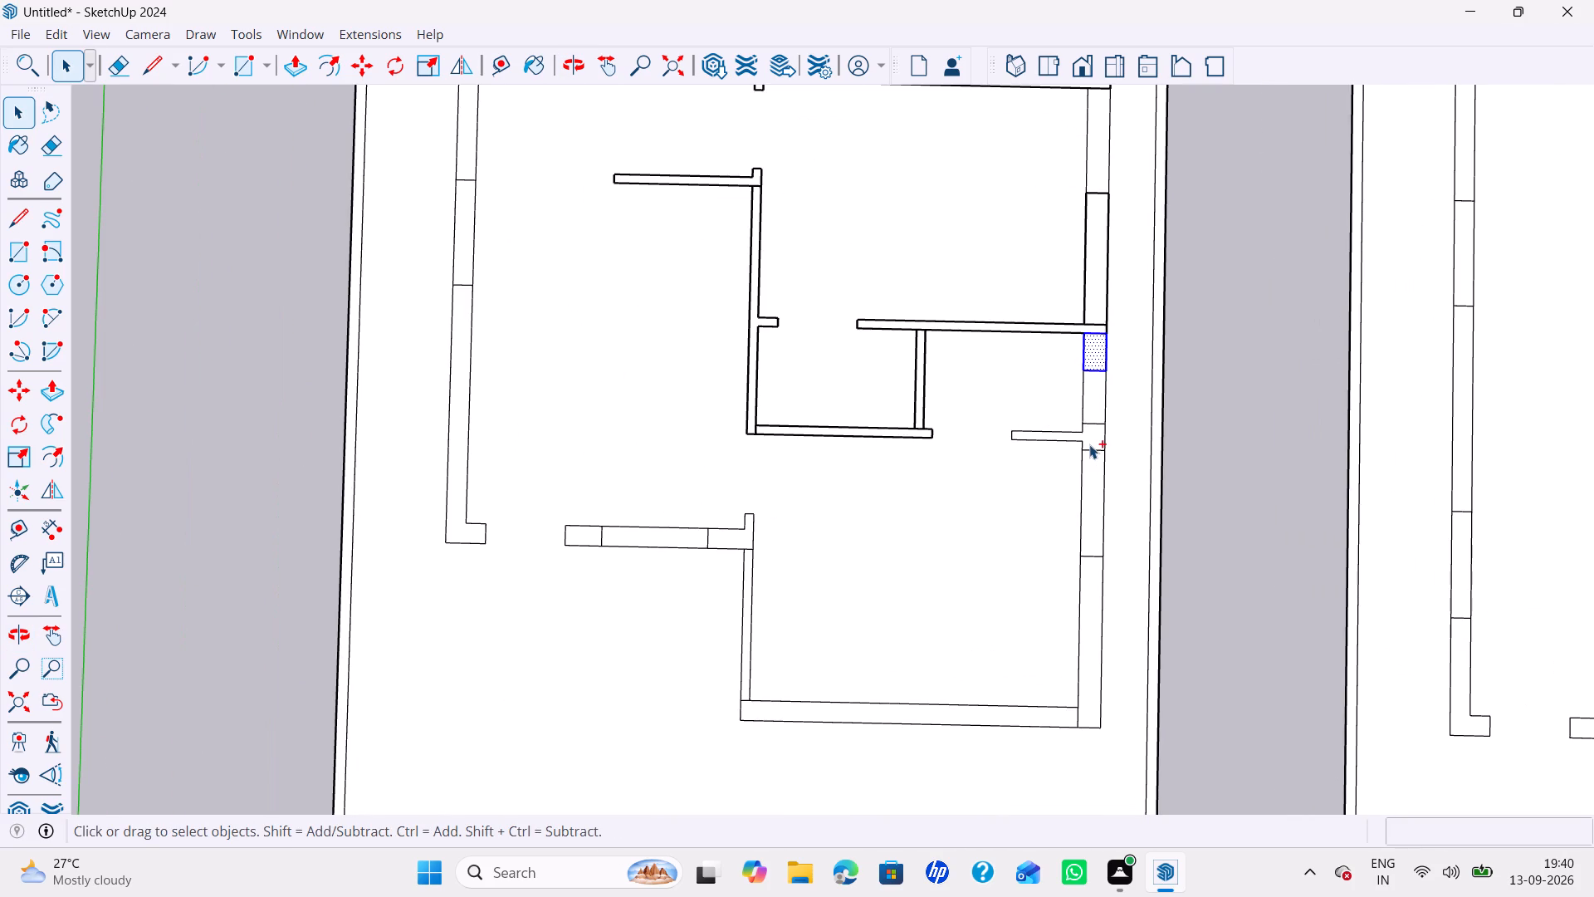
double_click(1089, 444, "ctrl")
double_click(1093, 620, "ctrl")
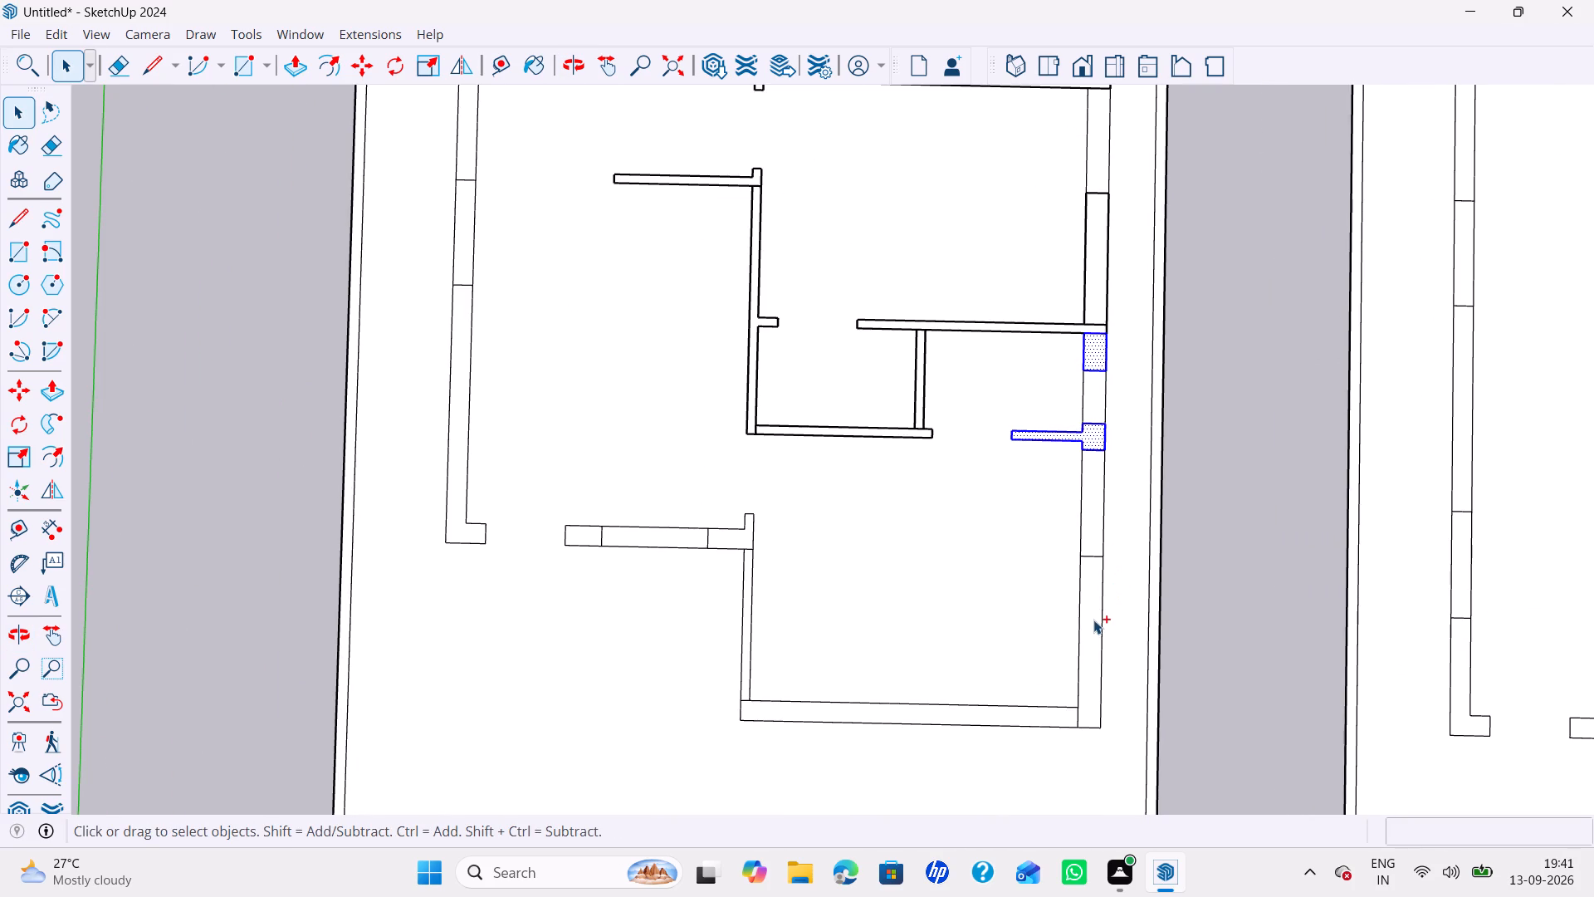
right_click(1093, 620)
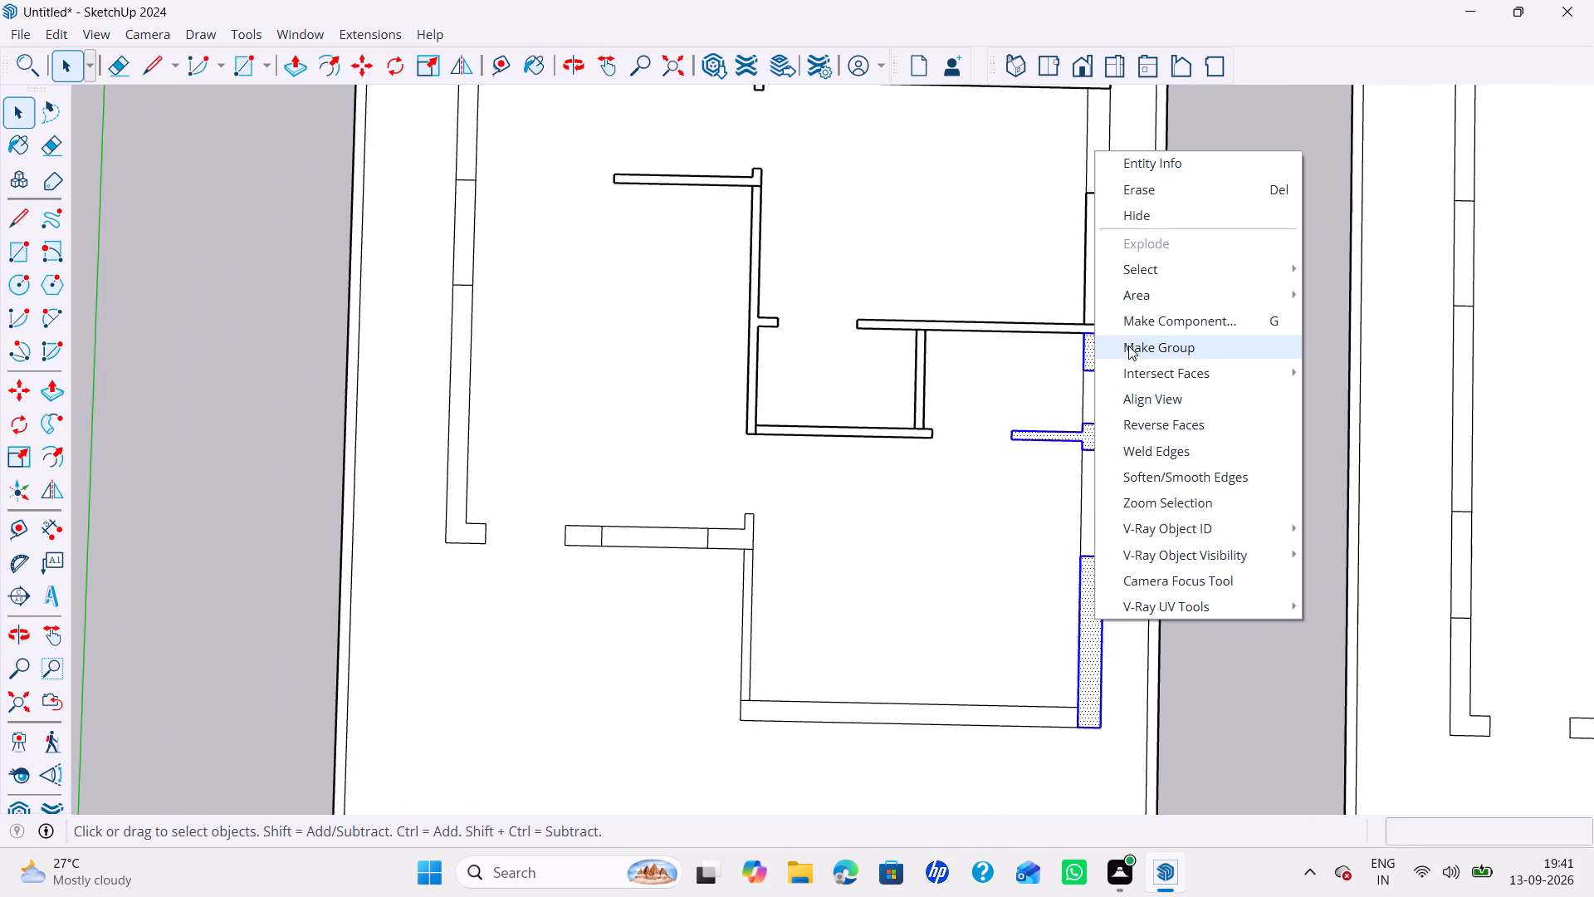
left_click(1128, 346)
Make separate groups of the projecting front room's outer front wall and the thin wall along its inner side.
double_click(880, 719)
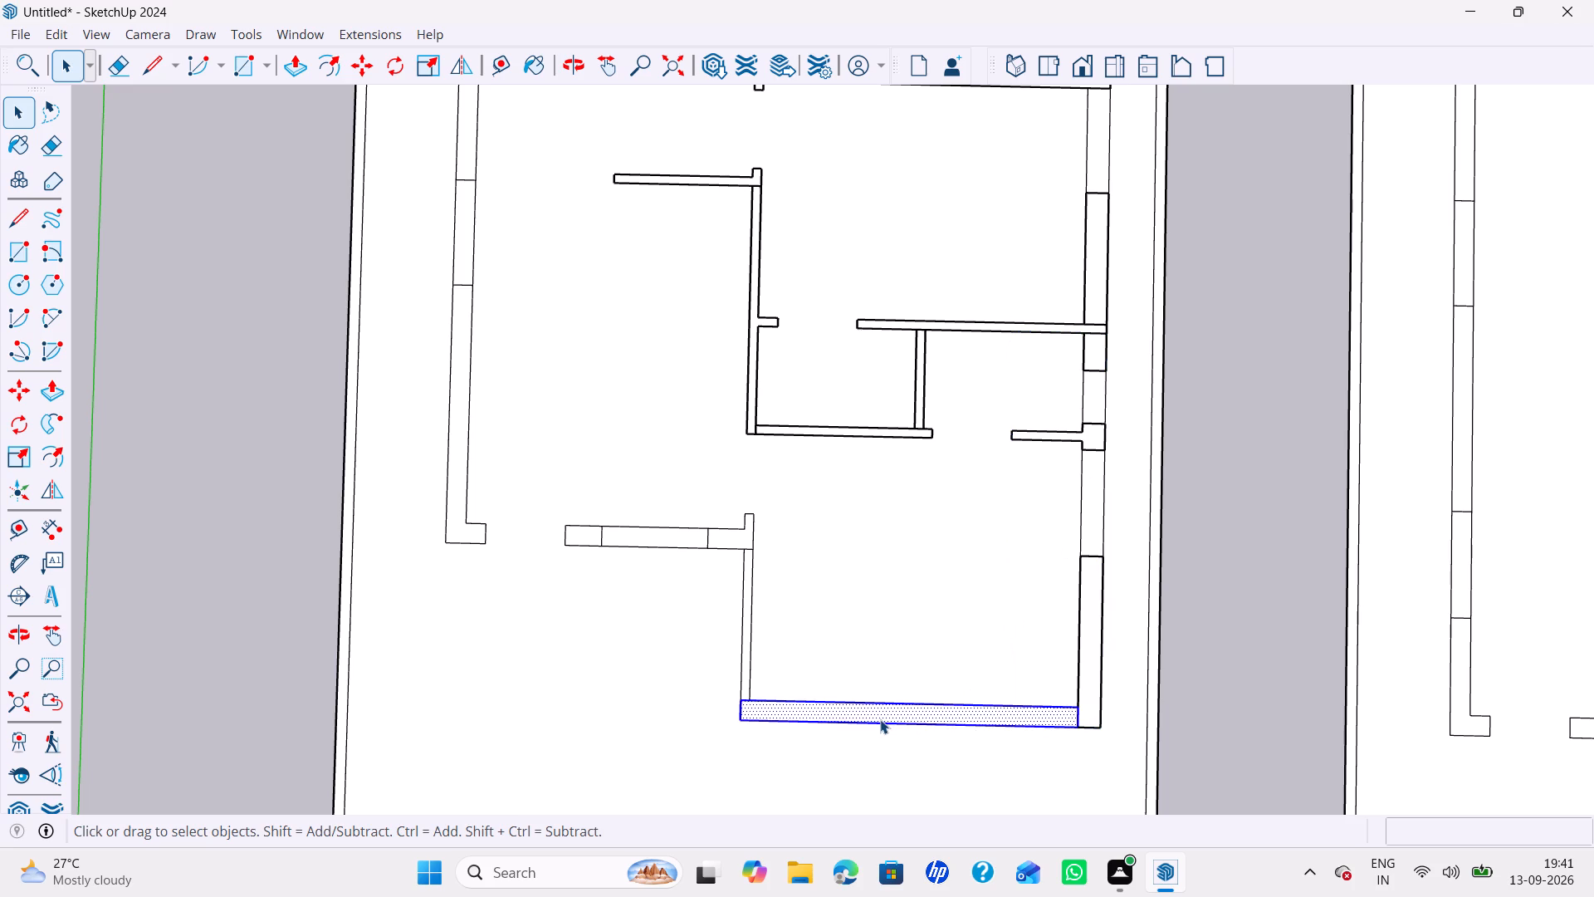
right_click(880, 719)
left_click(974, 438)
double_click(747, 618)
right_click(747, 618)
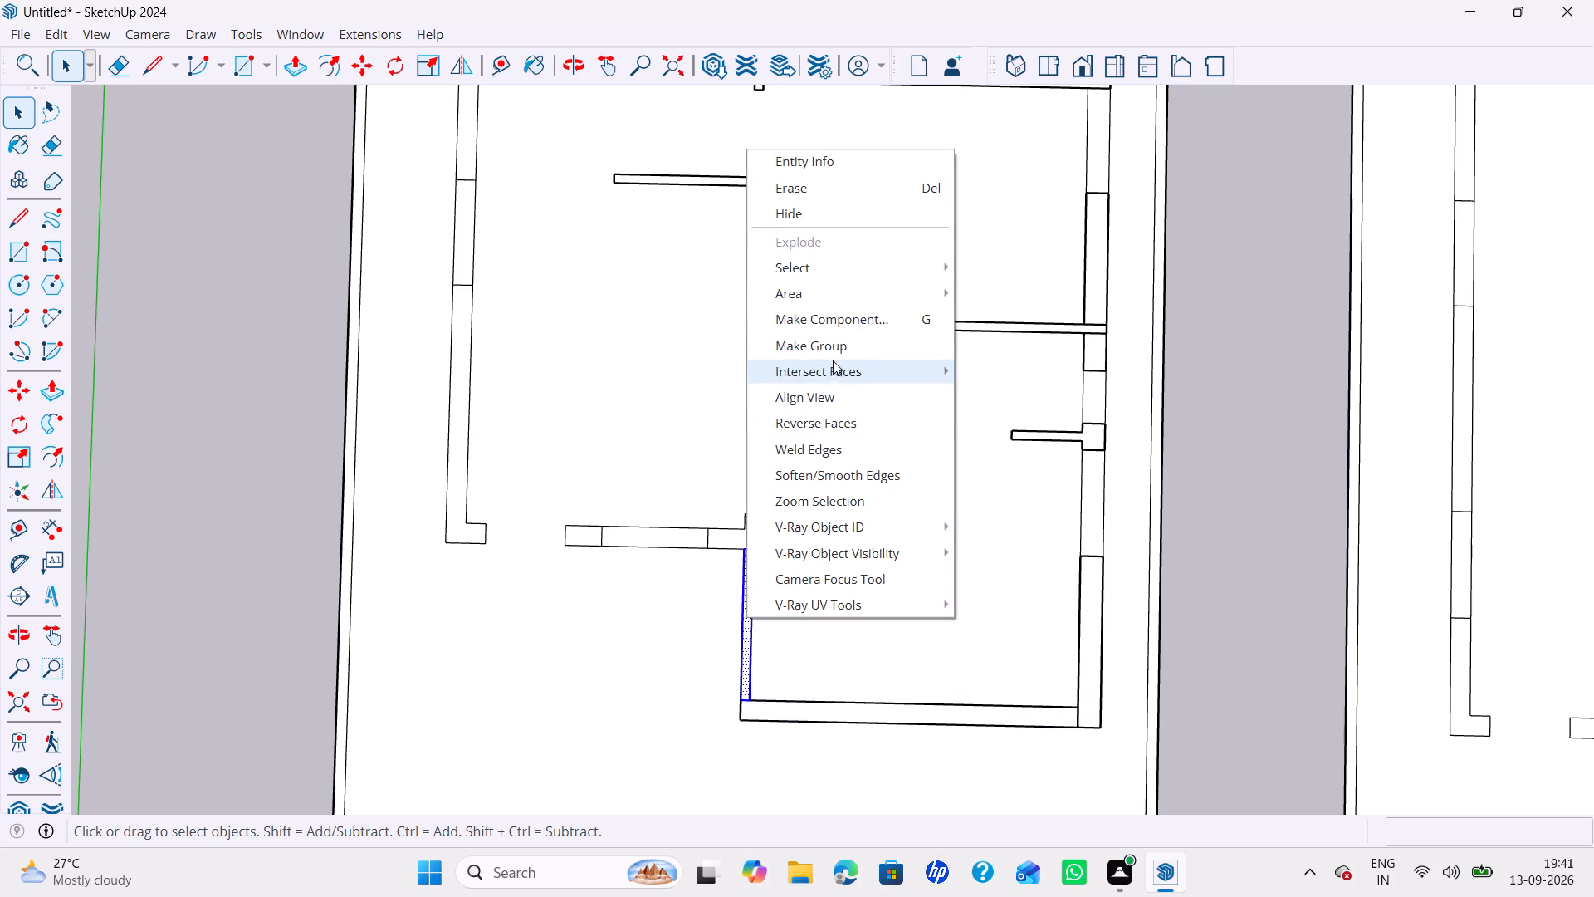
left_click(842, 354)
Group the two short front-wall pieces on either side of the opening beside the projecting room.
double_click(741, 538)
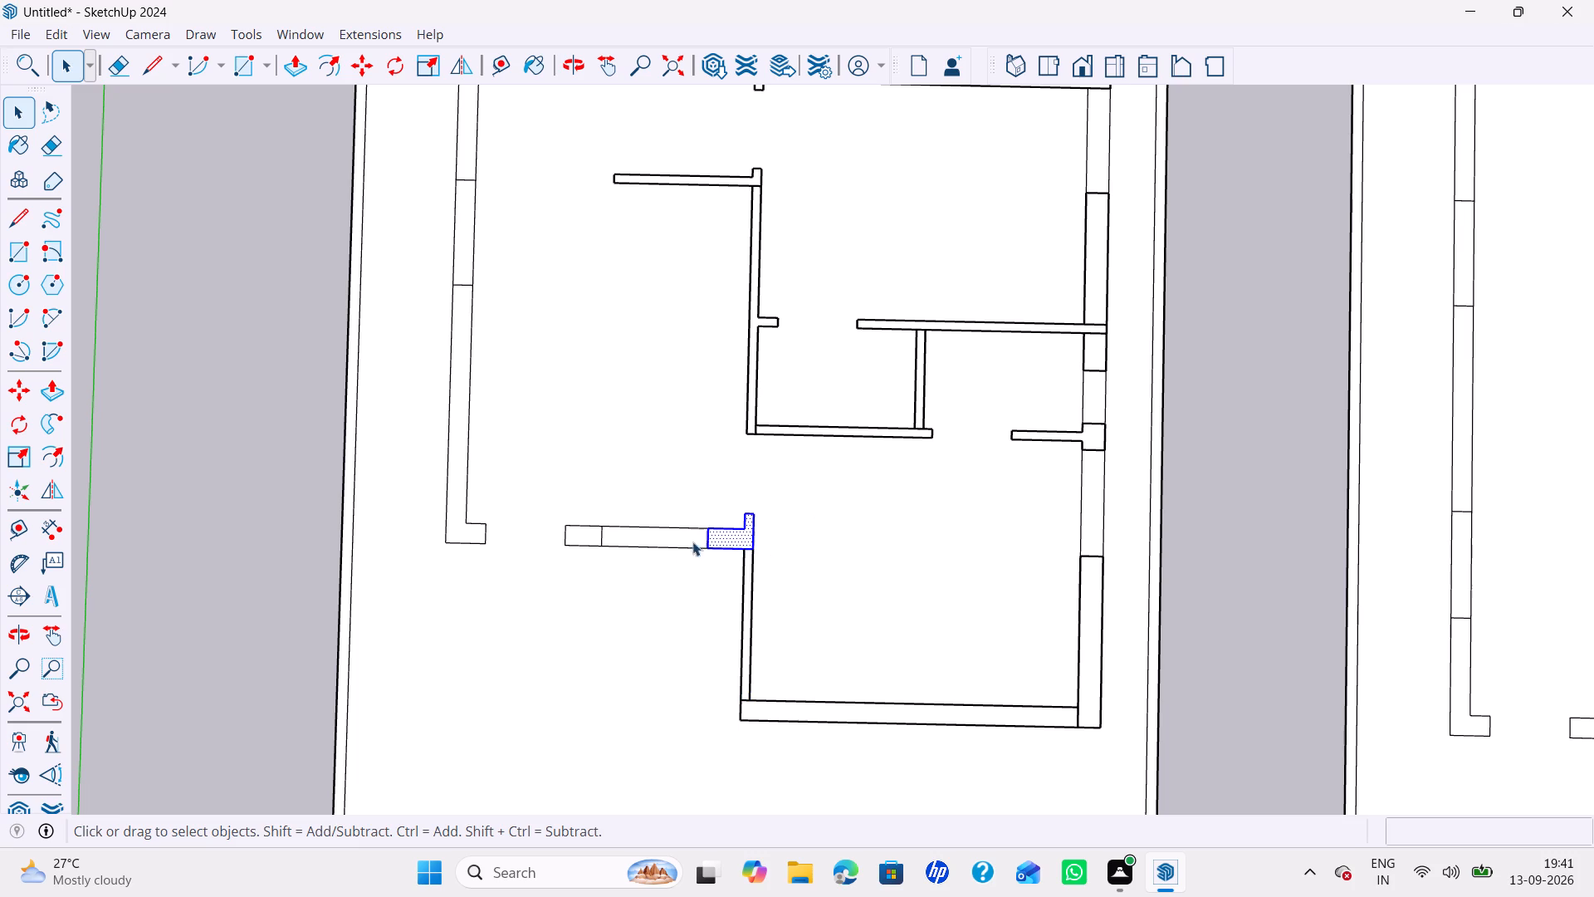
double_click(578, 540, "ctrl")
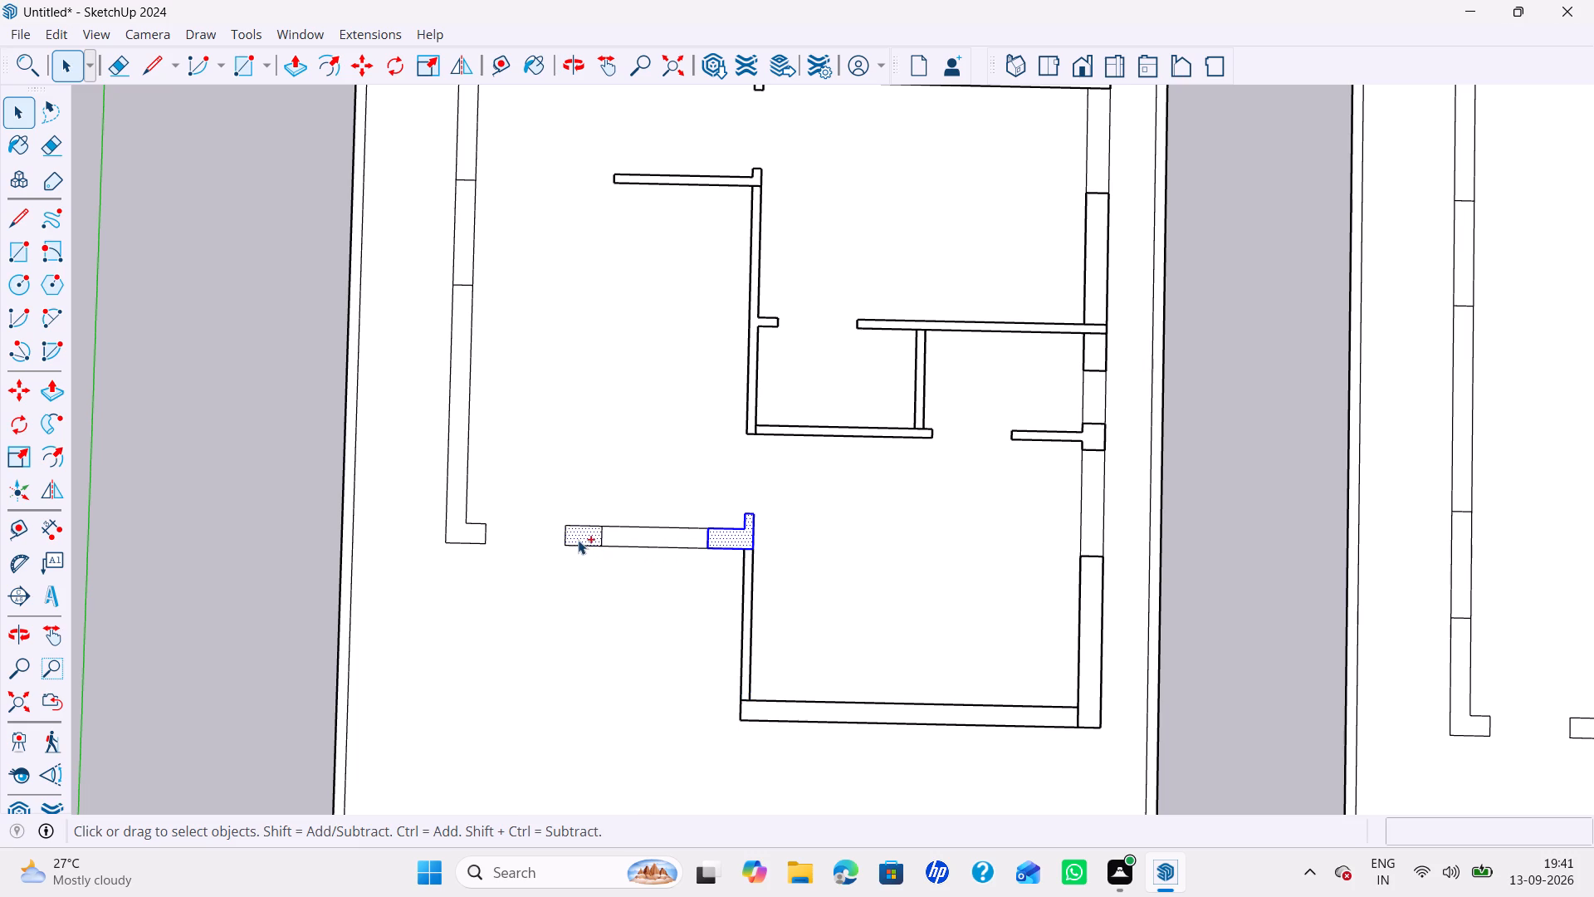
right_click(578, 540)
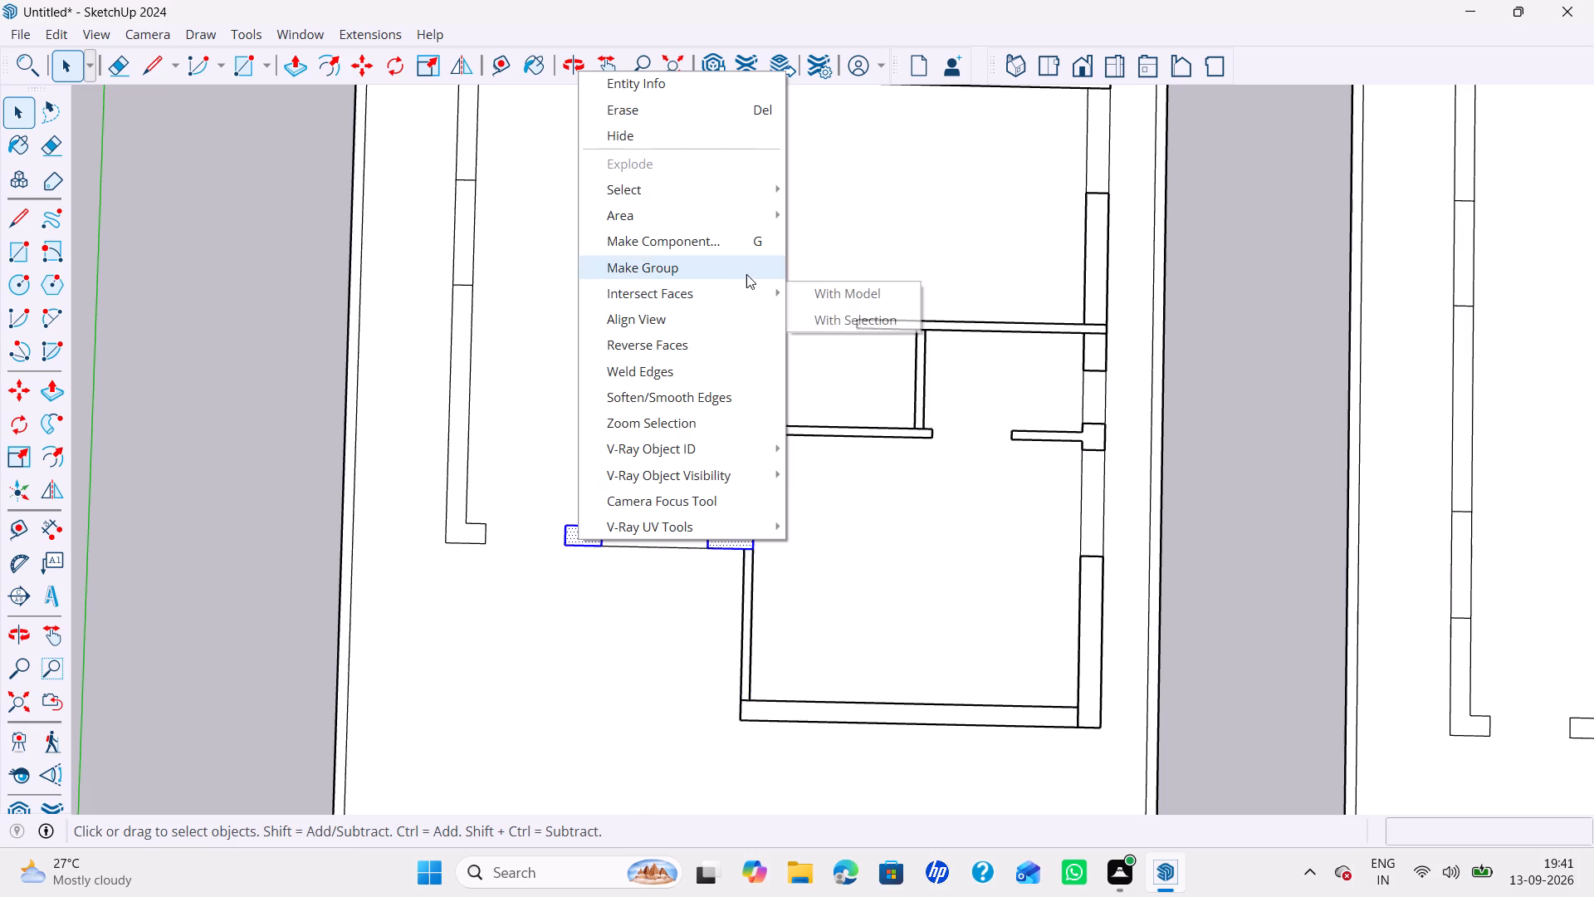
left_click(752, 269)
Group the straight and L-ended pieces of the long outer side wall on either side of its opening.
scroll(644, 379, "down", 5)
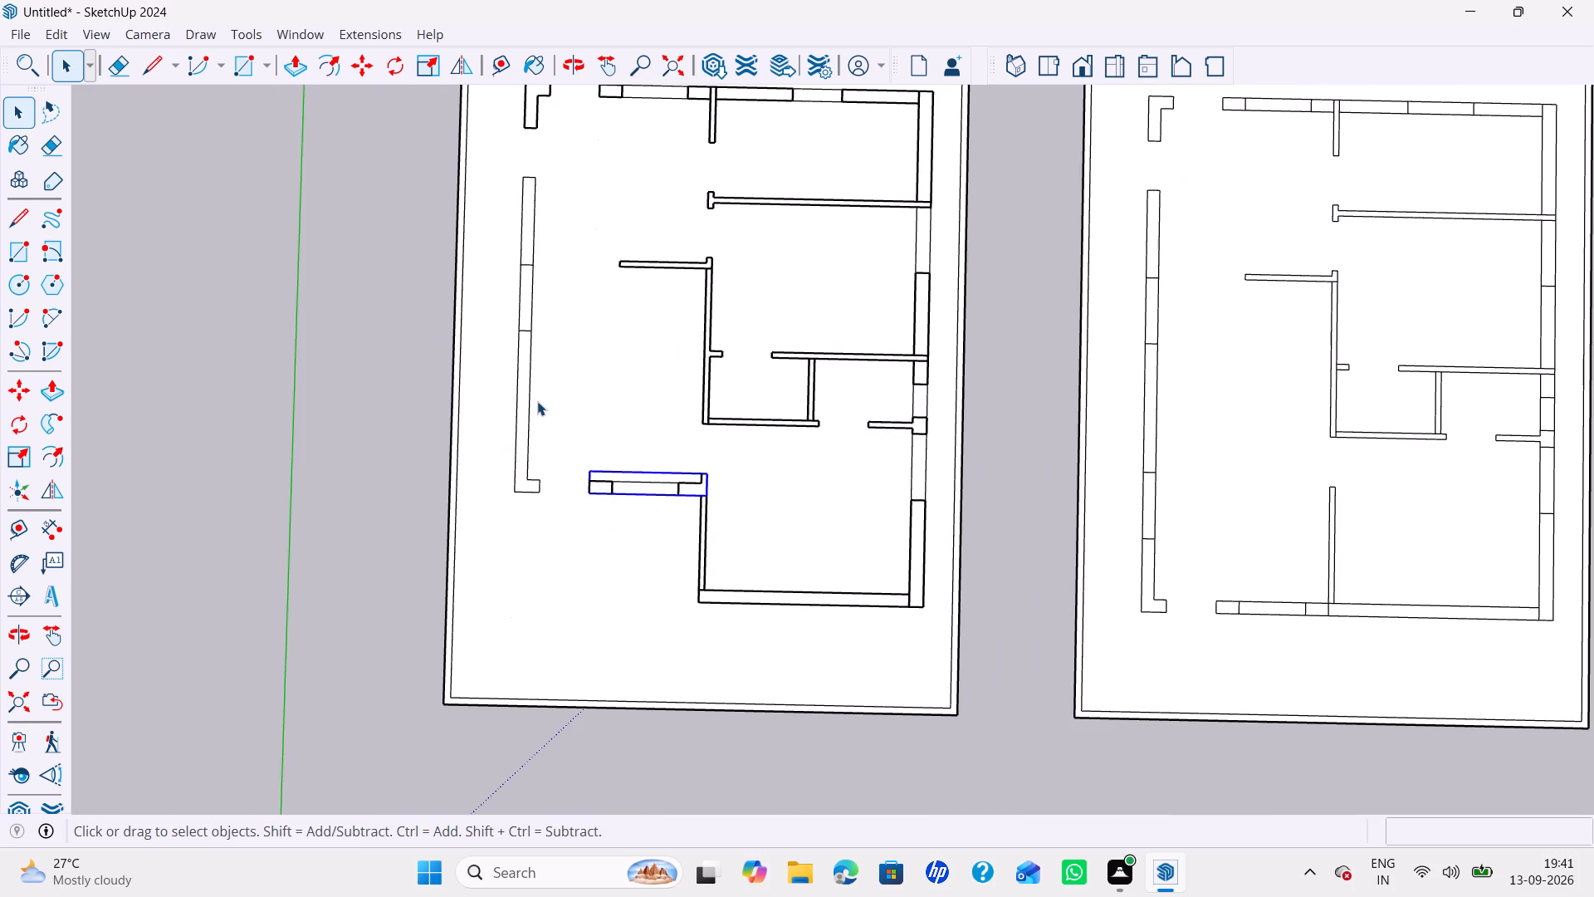
double_click(522, 413)
scroll(580, 292, "up", 1, "ctrl")
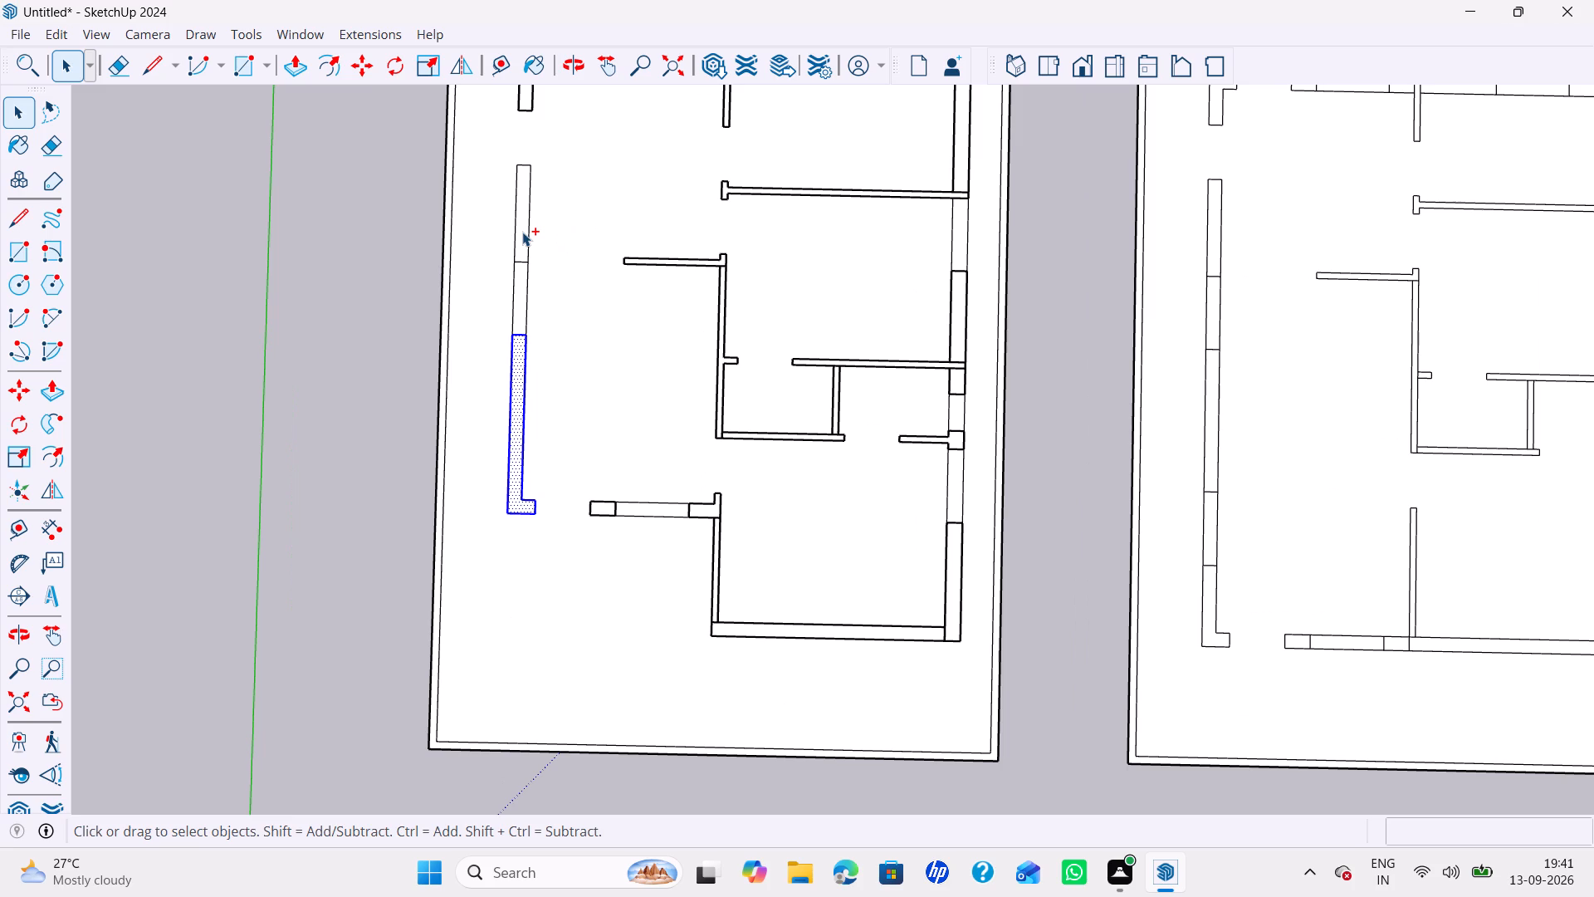
double_click(522, 232, "ctrl")
right_click(522, 232)
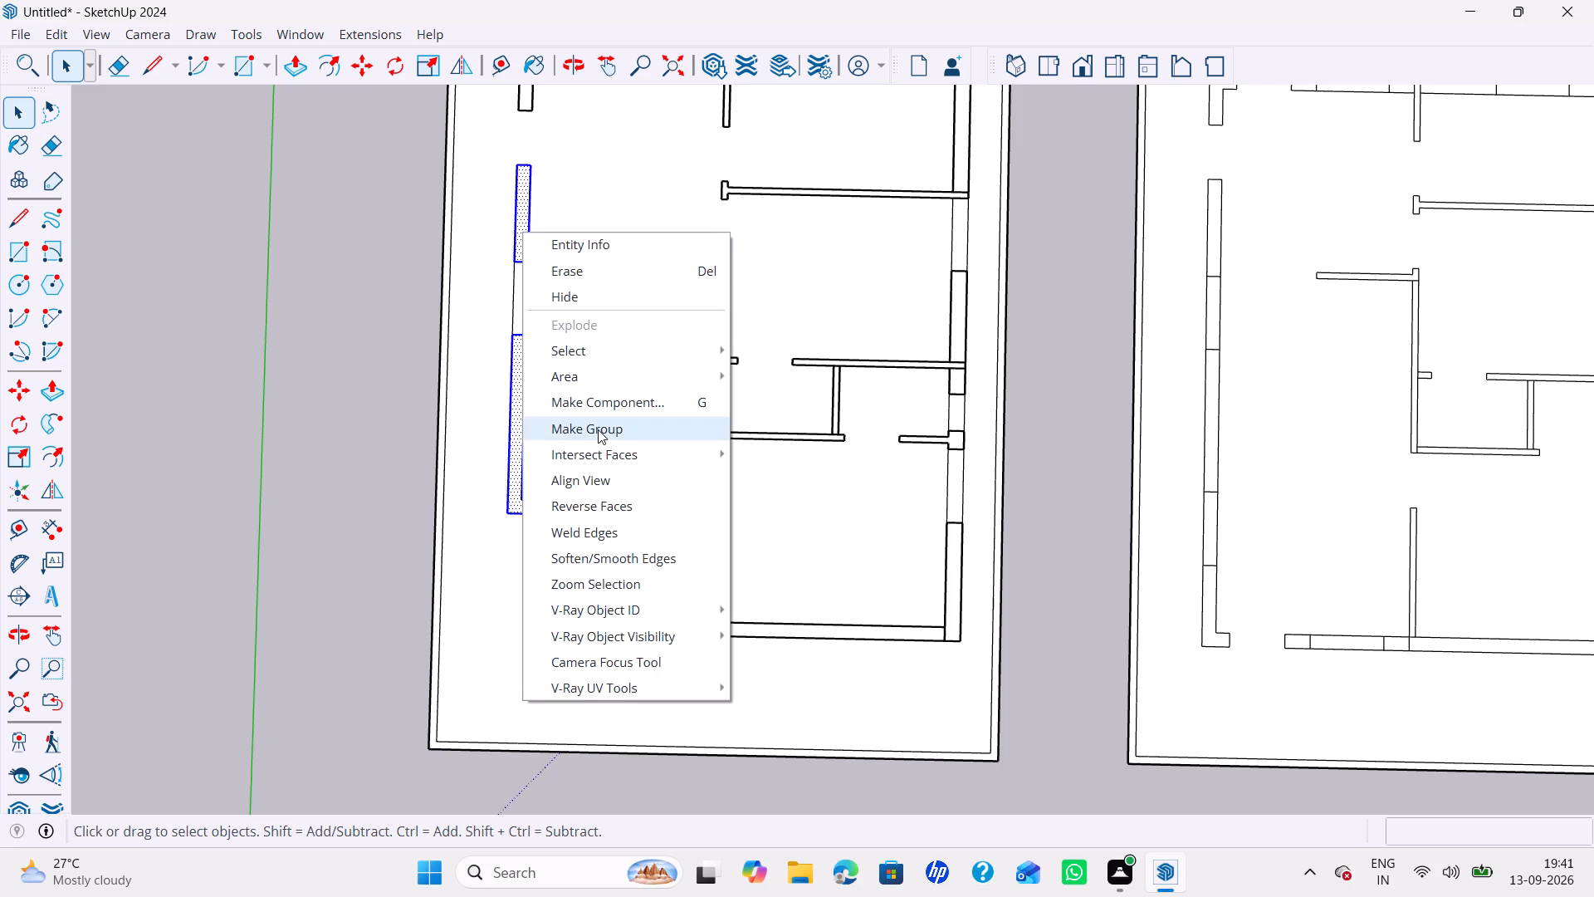
left_click(598, 429)
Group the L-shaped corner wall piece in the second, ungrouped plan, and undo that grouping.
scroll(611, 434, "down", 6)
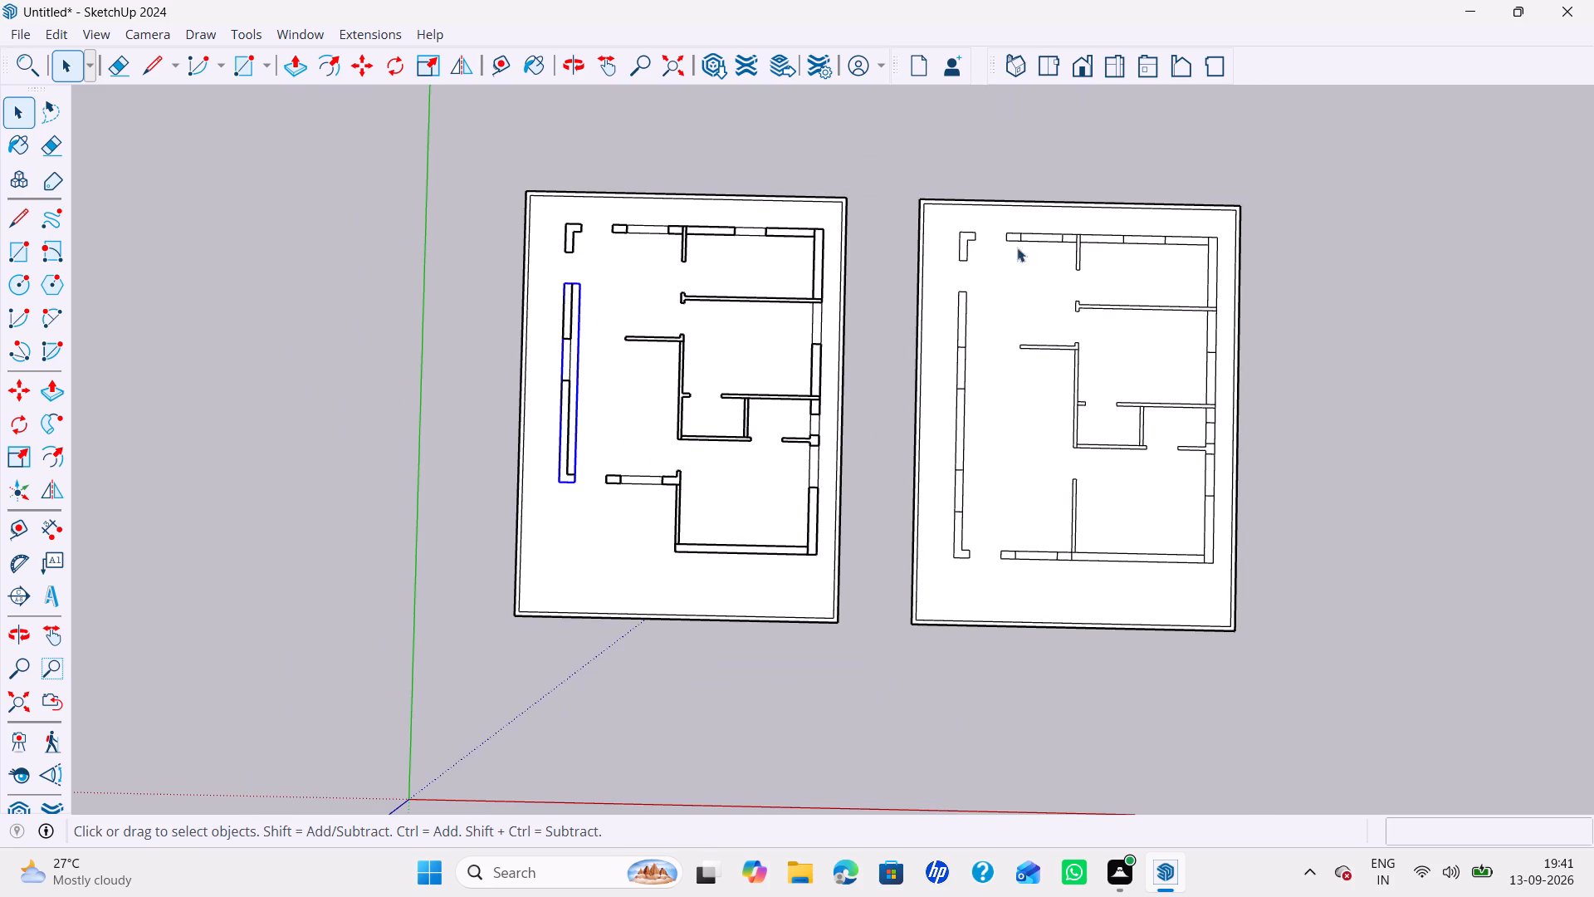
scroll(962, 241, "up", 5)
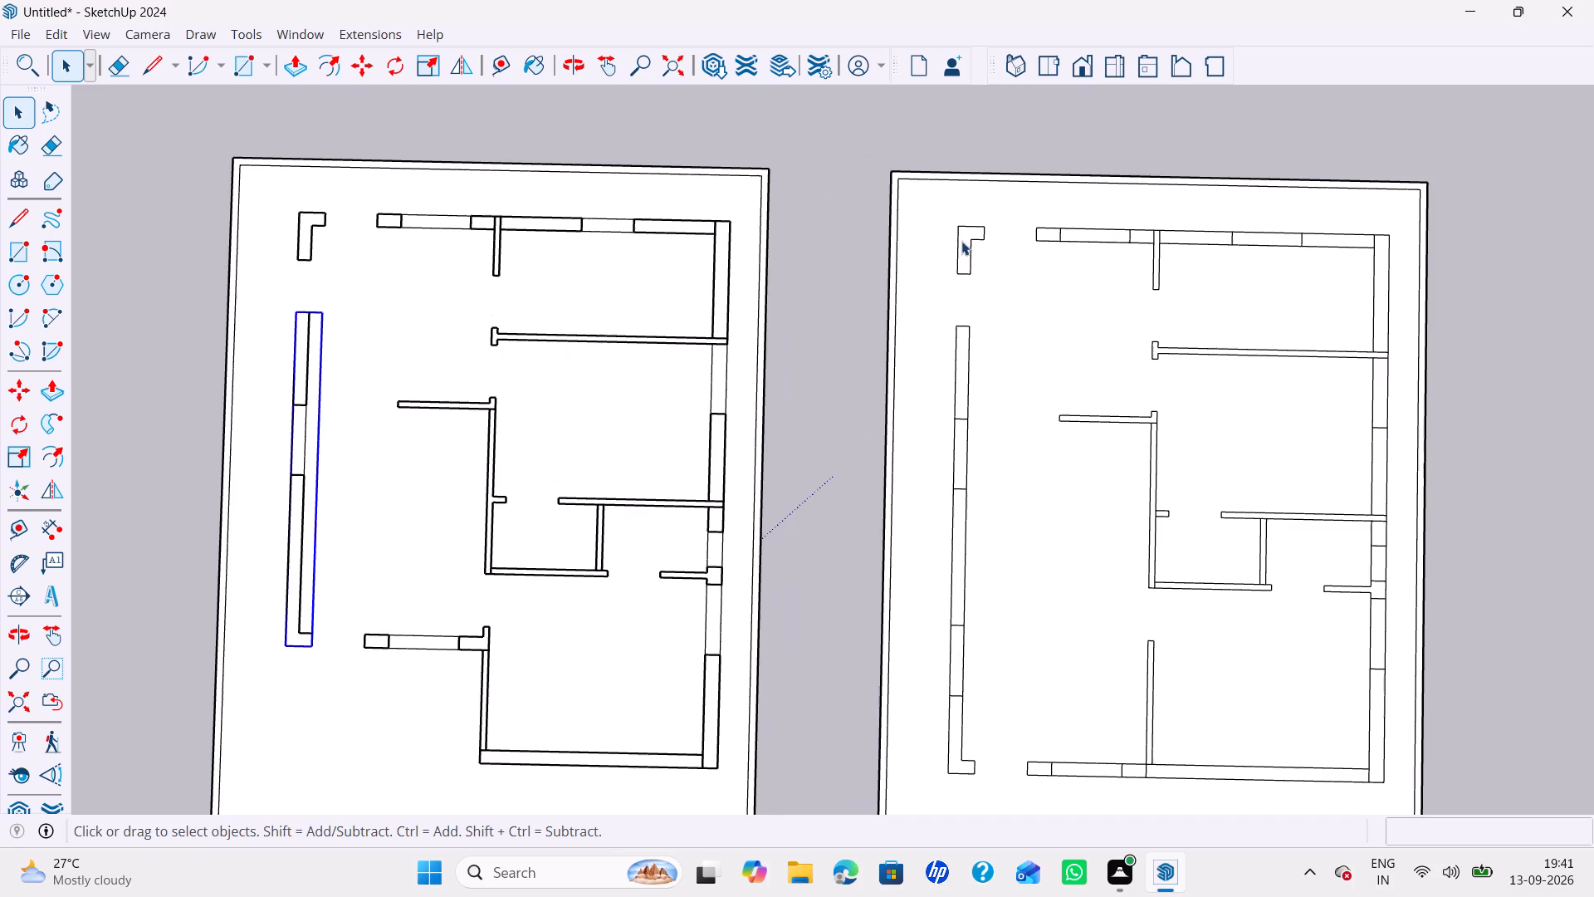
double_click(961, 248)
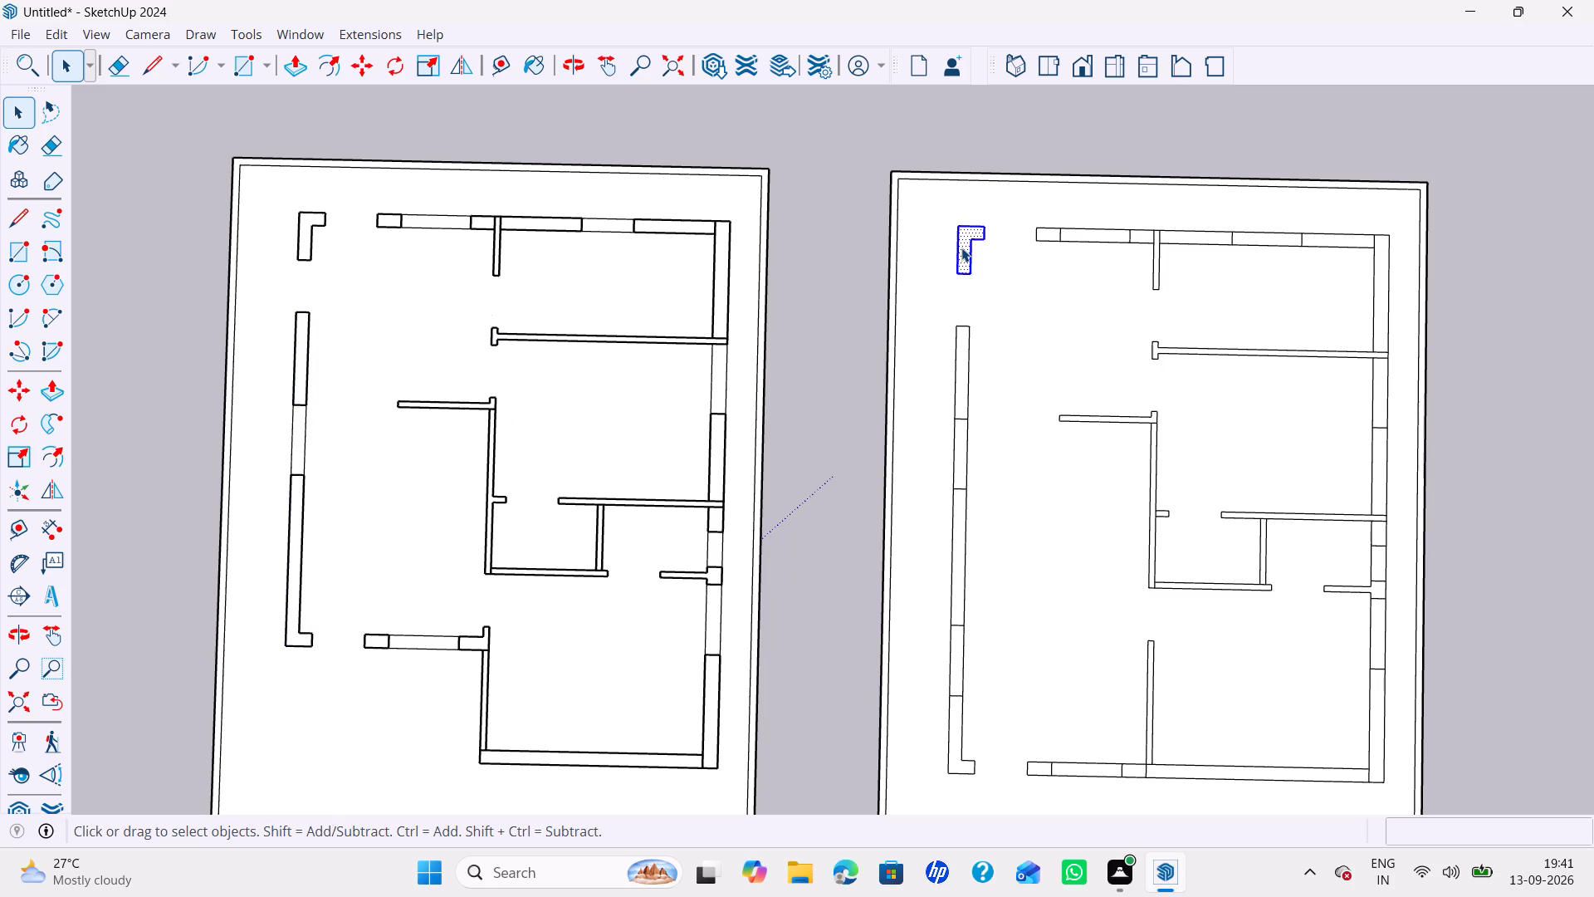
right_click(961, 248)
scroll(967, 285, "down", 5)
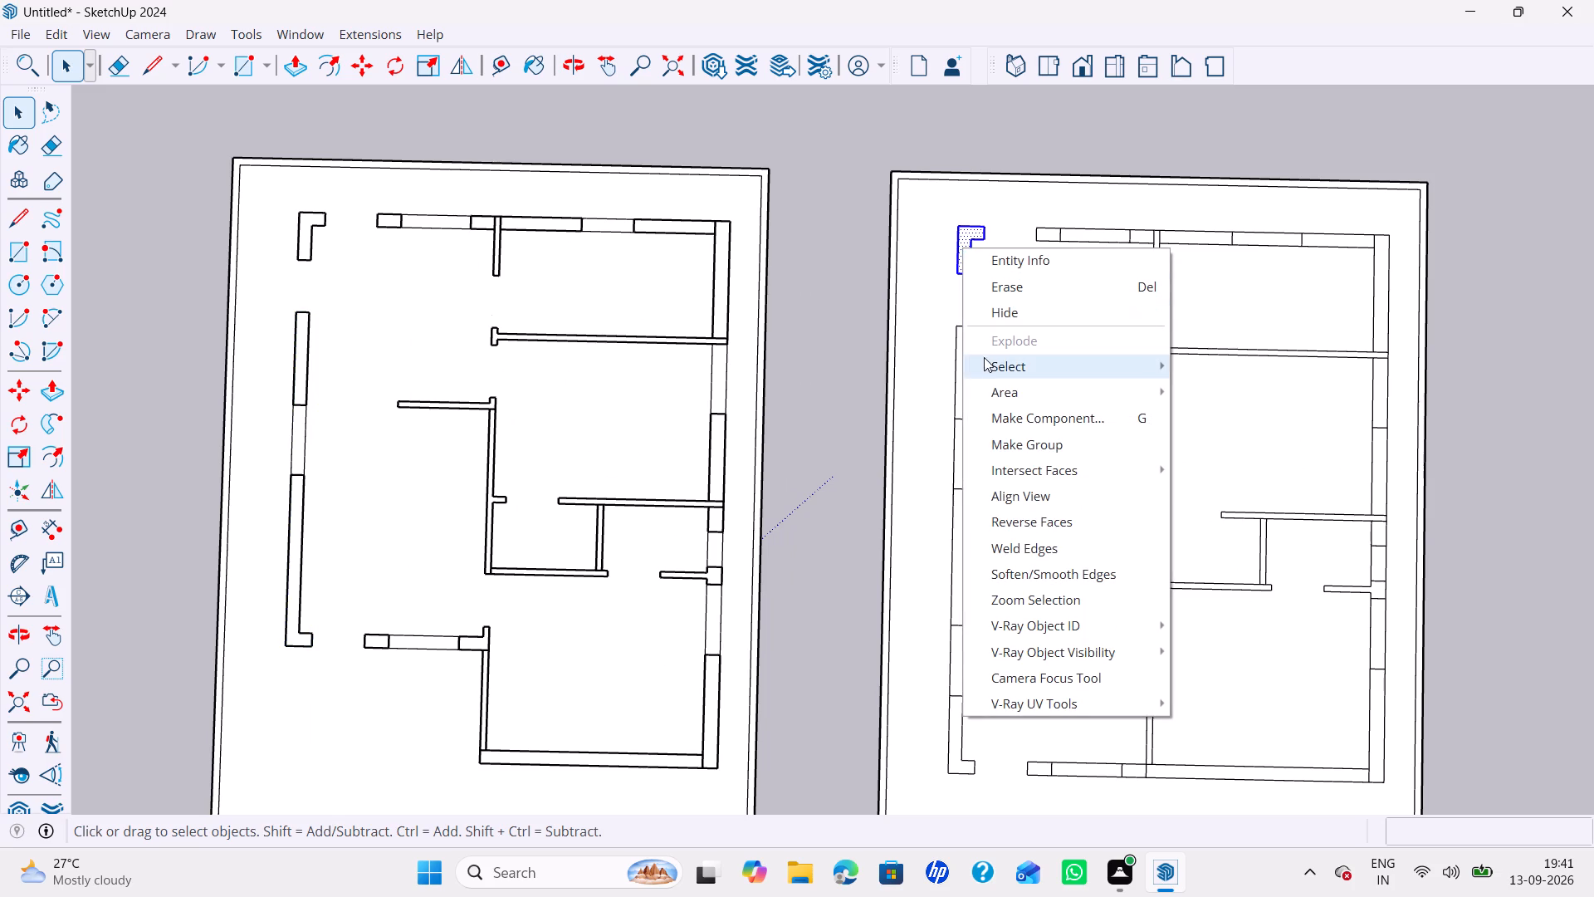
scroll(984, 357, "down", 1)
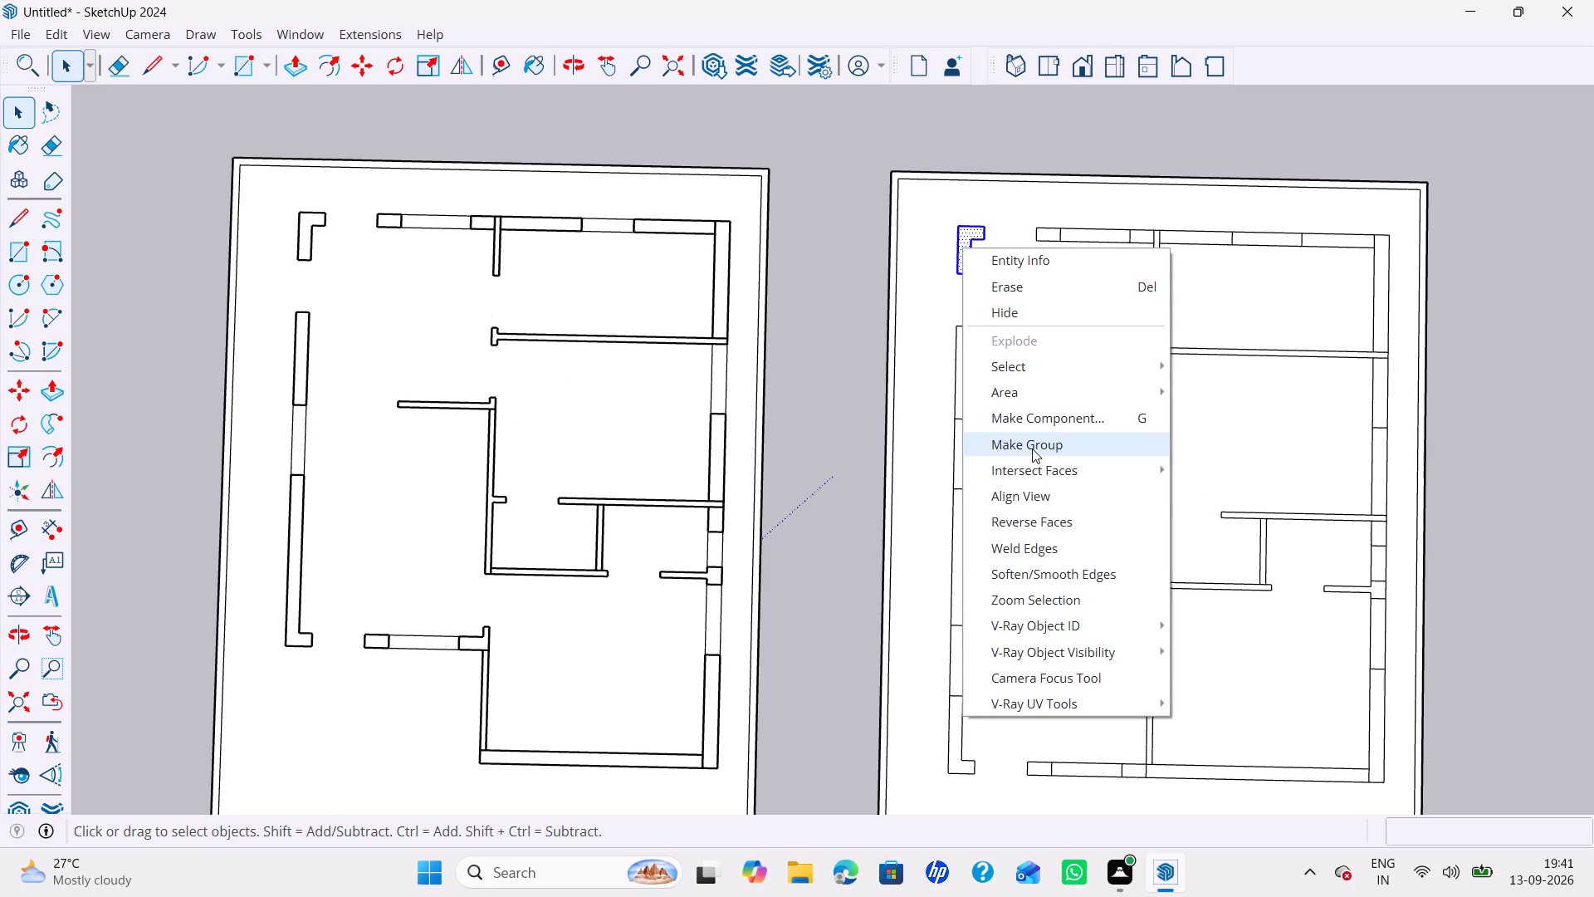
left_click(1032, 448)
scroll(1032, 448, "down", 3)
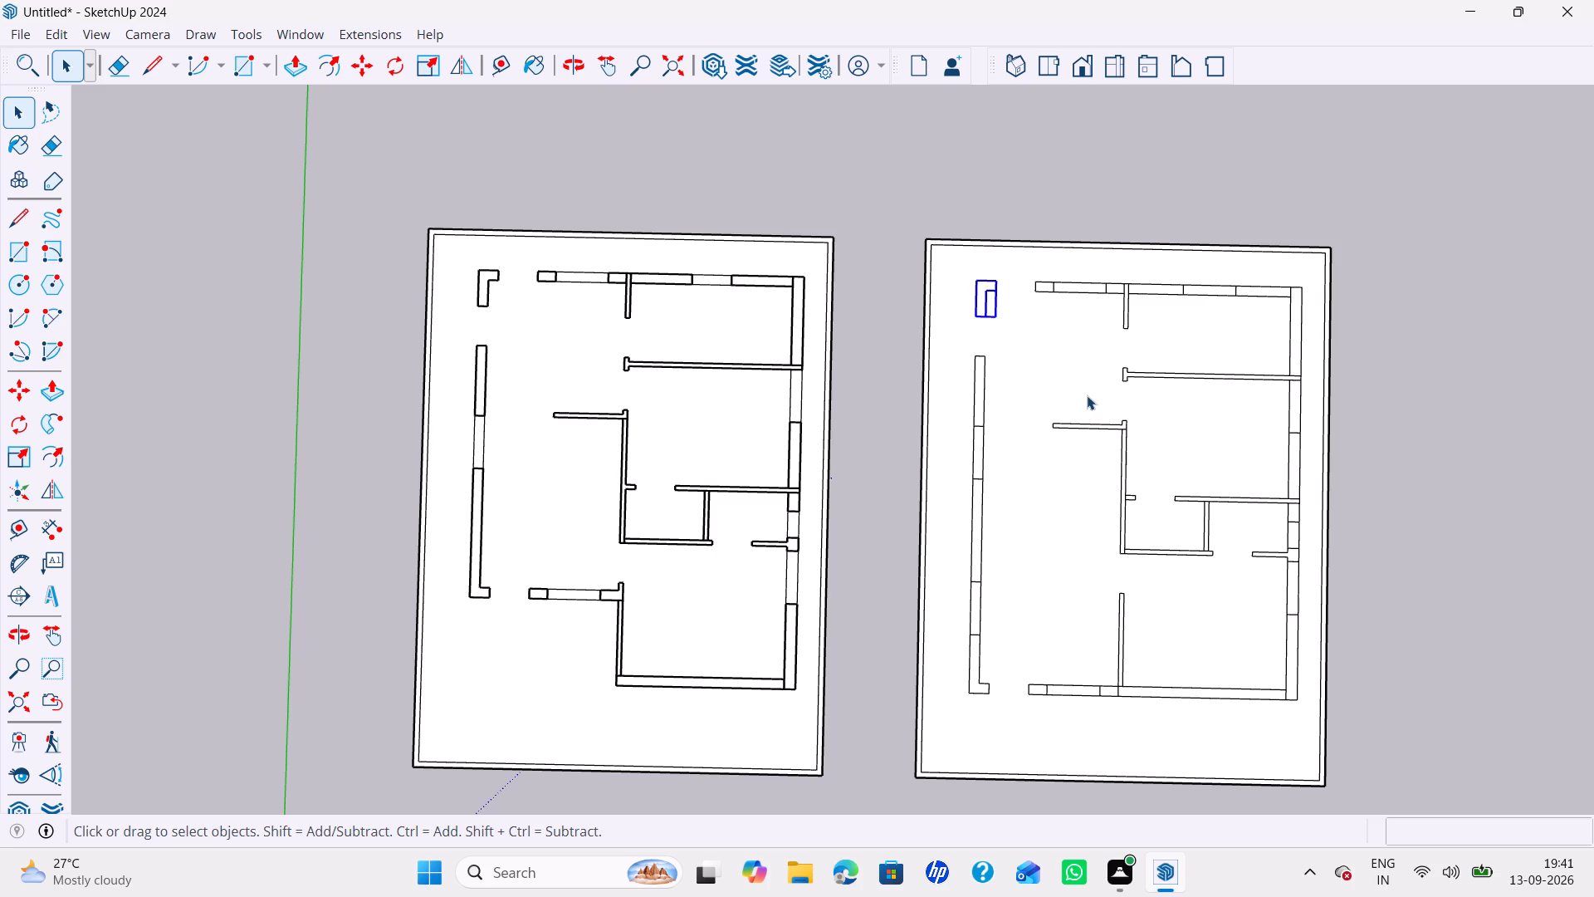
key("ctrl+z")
Delete the entire second, ungrouped floor plan including its plot boundary.
scroll(1087, 399, "down", 7)
left_click_drag(1310, 270, 1247, 420)
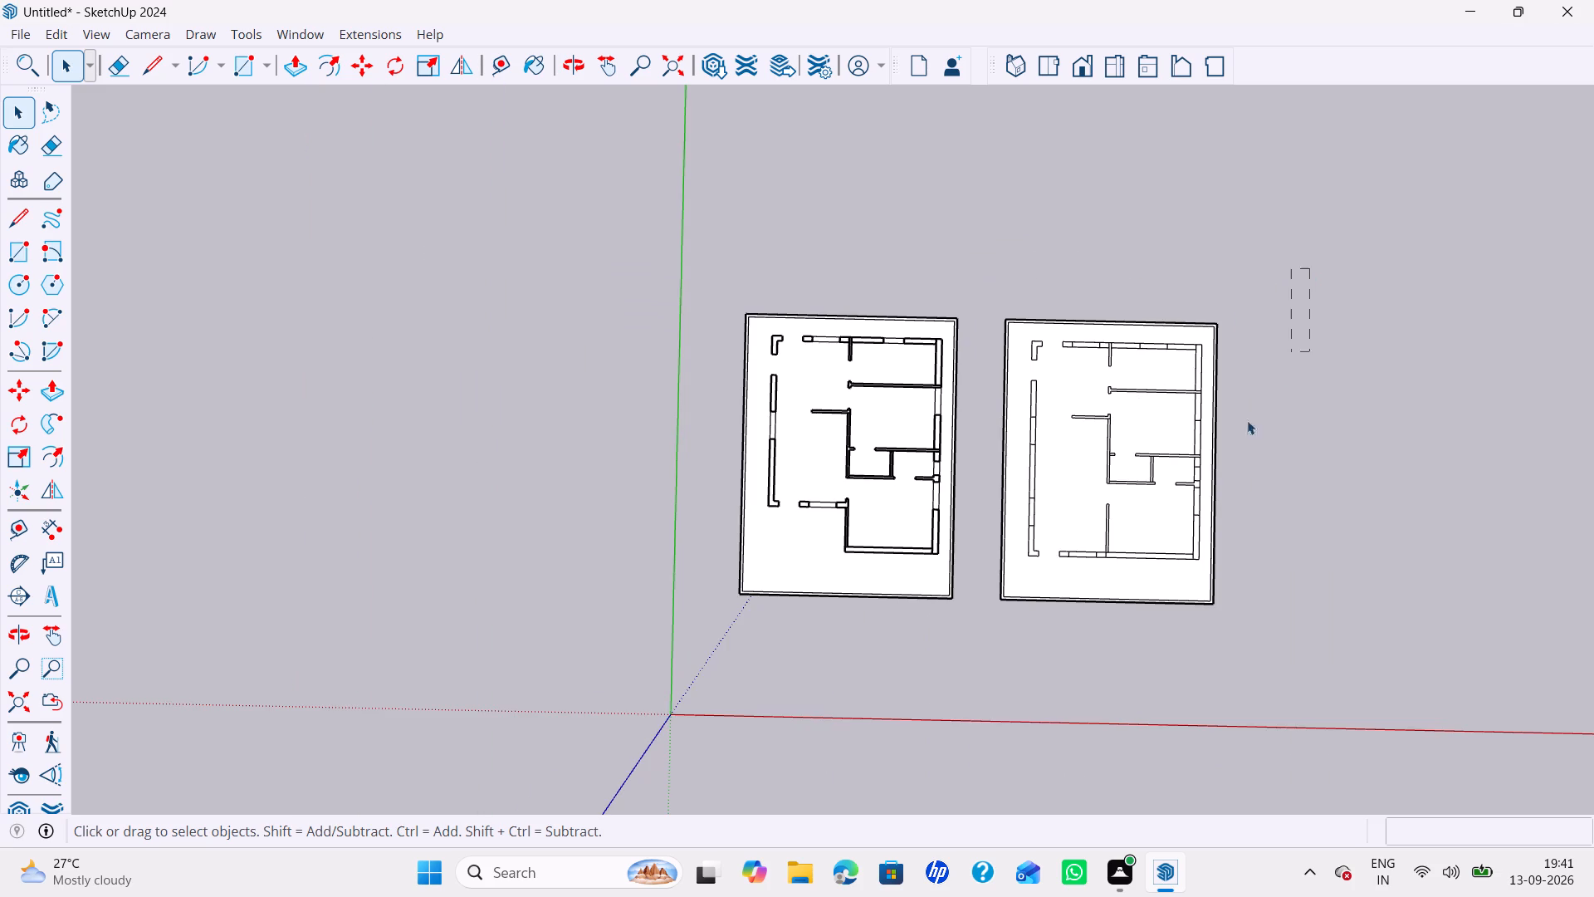
left_click_drag(1247, 420, 992, 706)
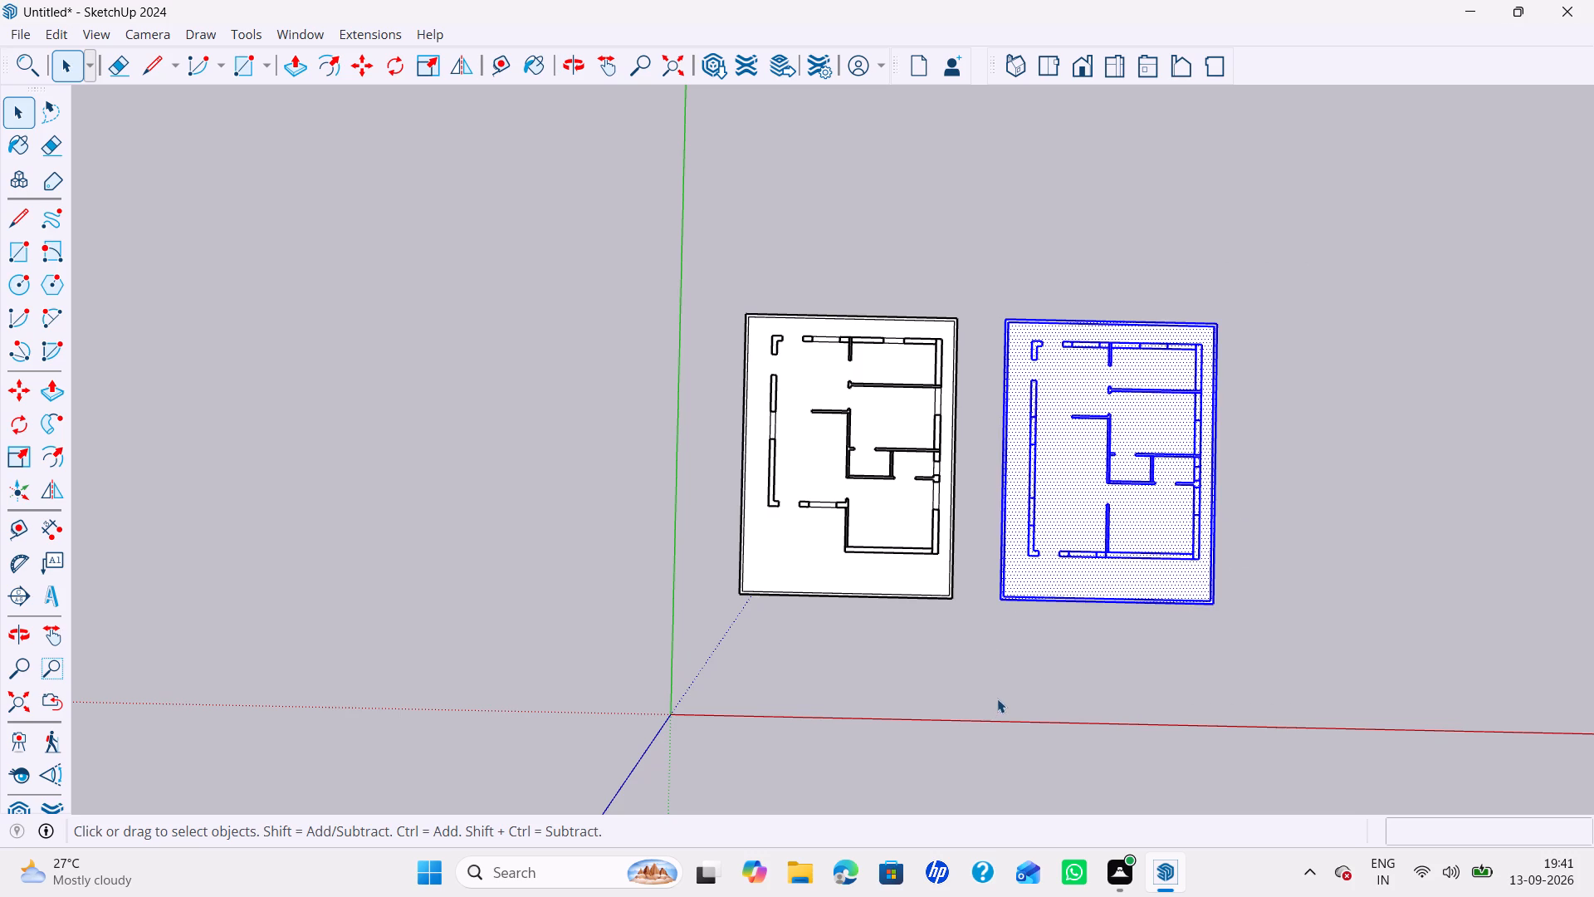
key("Delete")
Copy the whole grouped floor plan with its plot boundary about 39' 7" along the red axis beside the original.
left_click_drag(1075, 218, 883, 564)
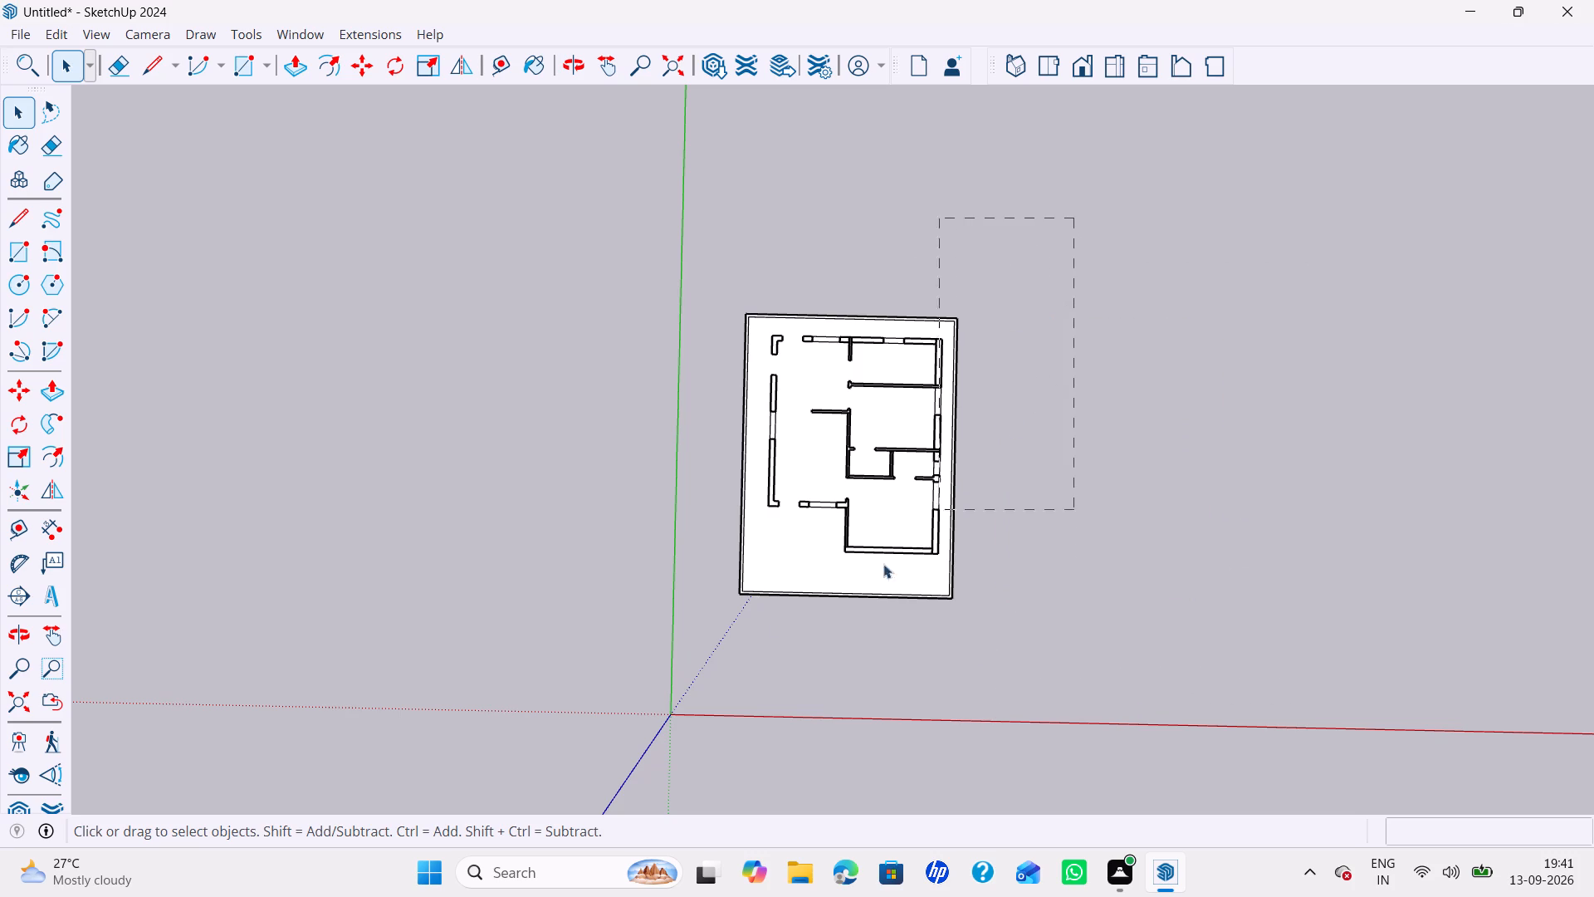
left_click_drag(883, 564, 697, 645)
key("m")
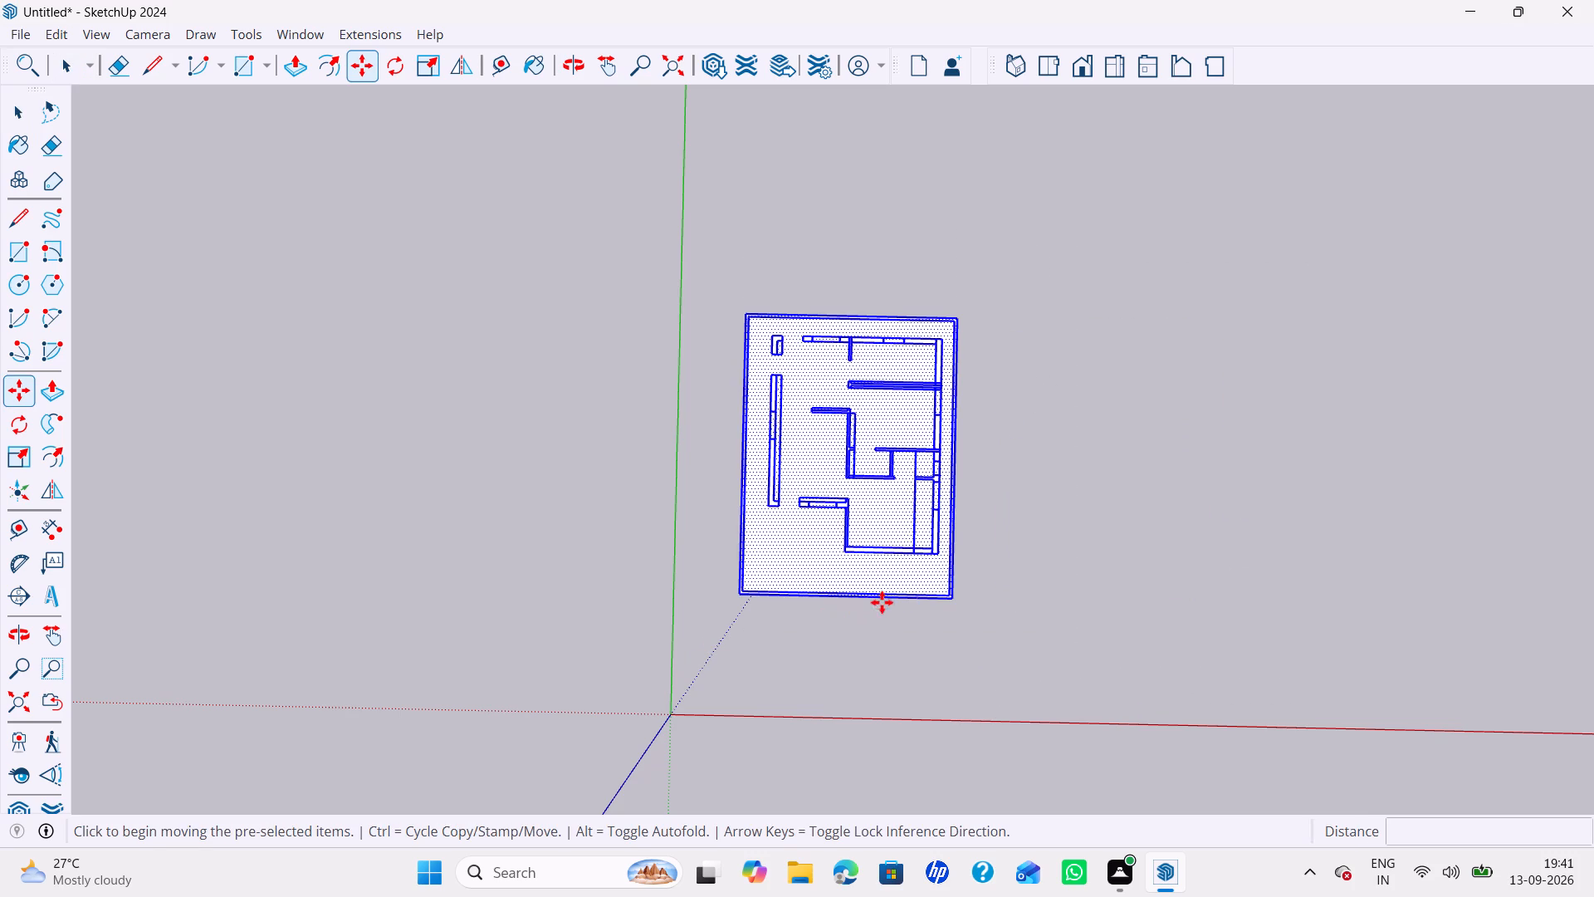
scroll(928, 596, "up", 2)
left_click(957, 599)
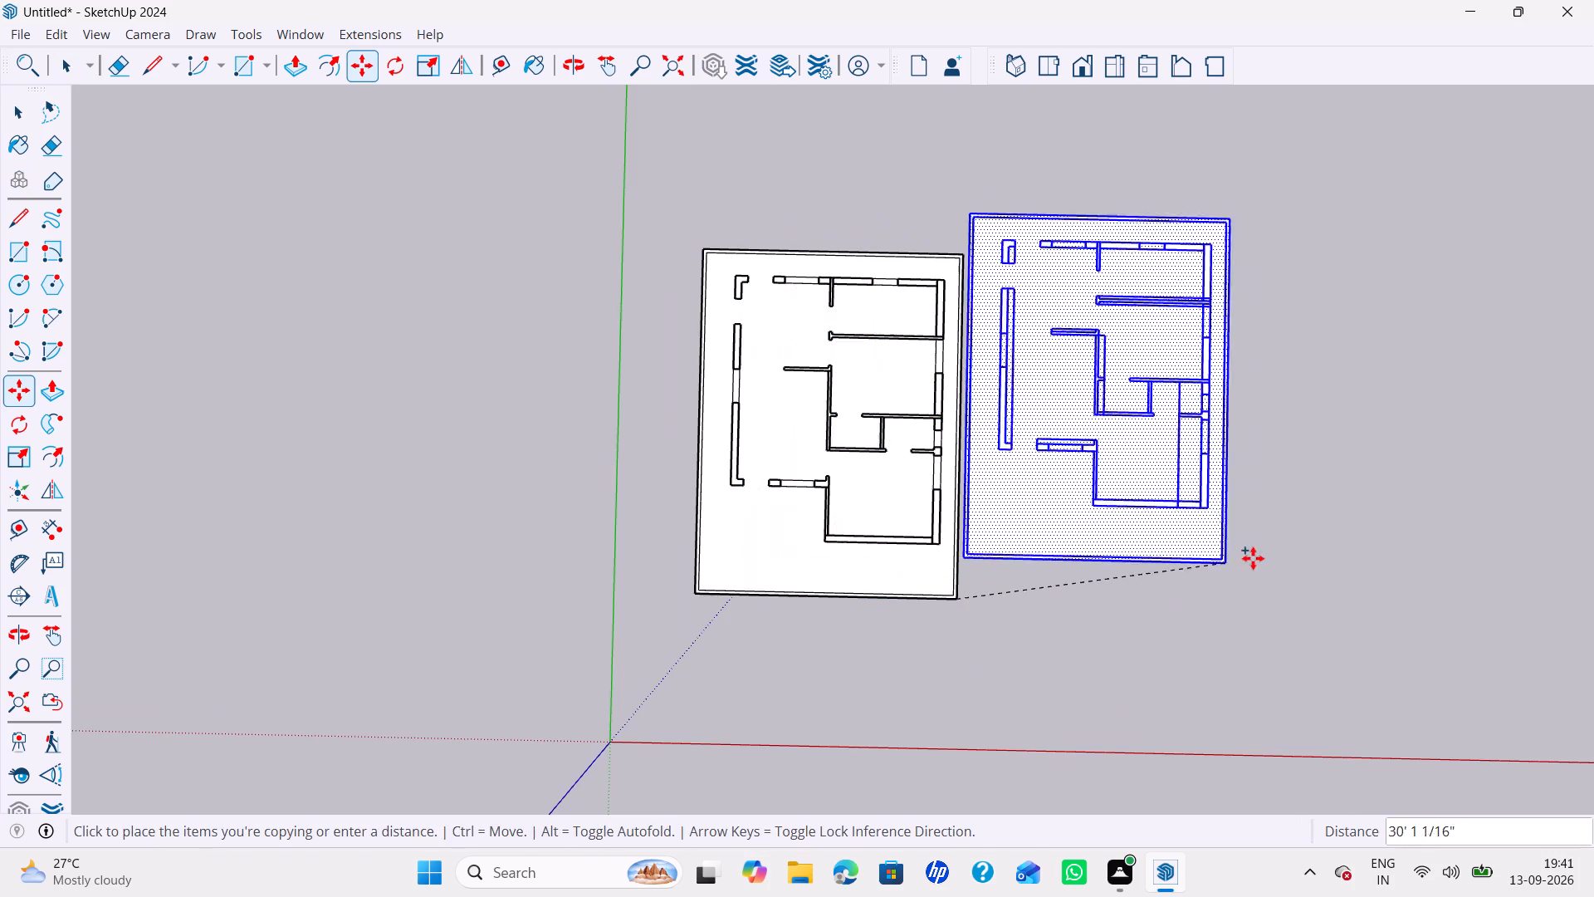
scroll(1275, 571, "down", 1)
left_click(1292, 604)
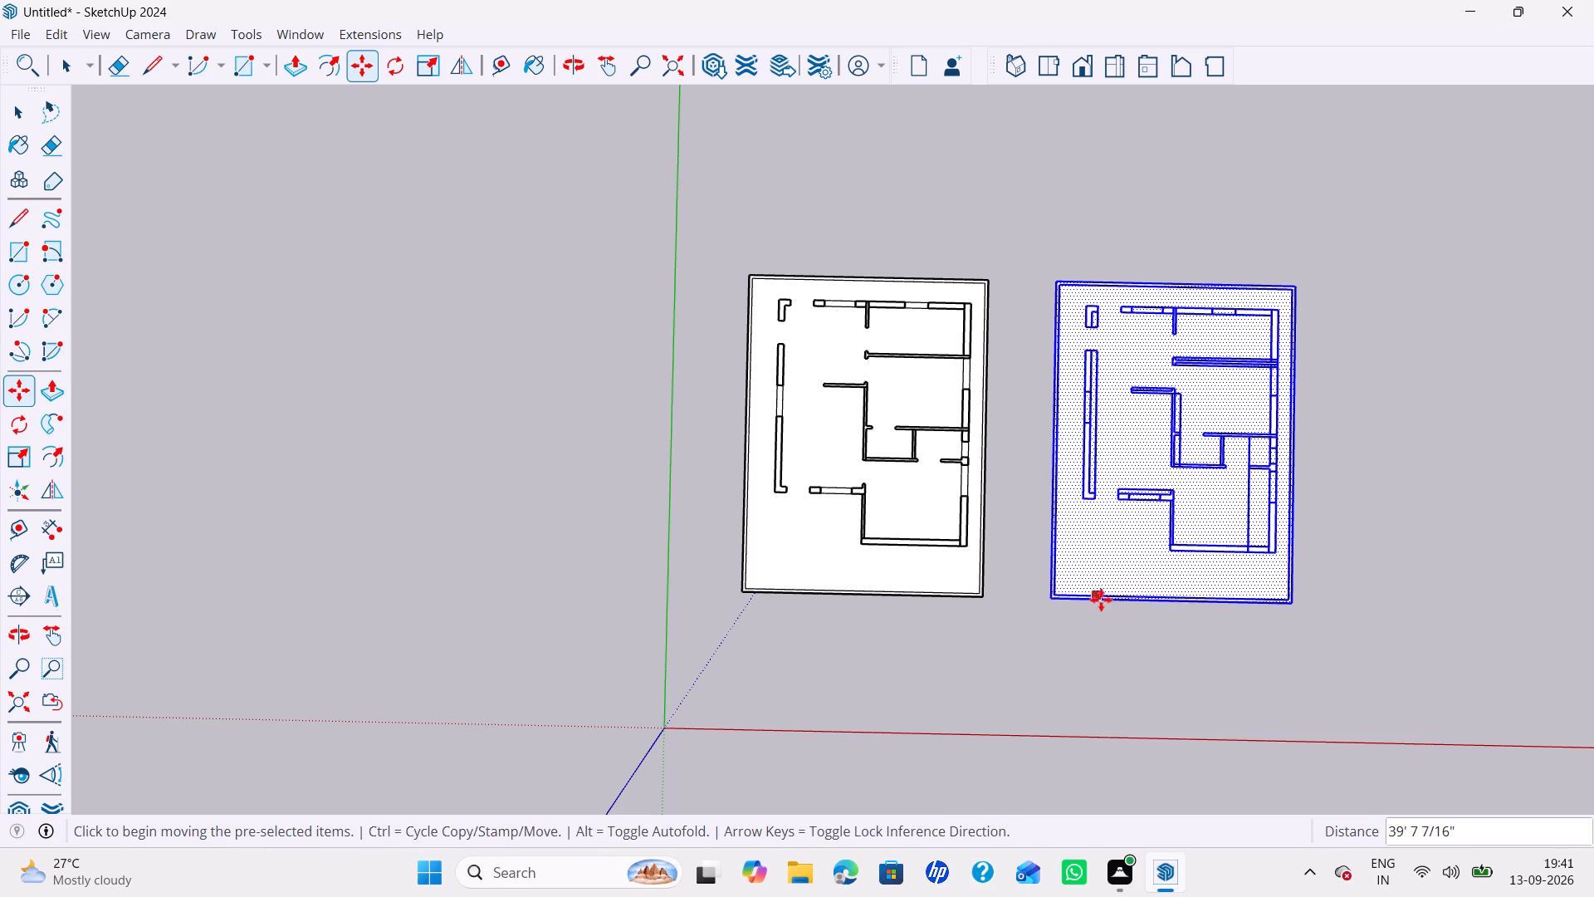
Explode the group of short front-wall pieces beside the projecting room in the copied plan.
key("space")
left_click(1121, 498)
scroll(1130, 497, "up", 7)
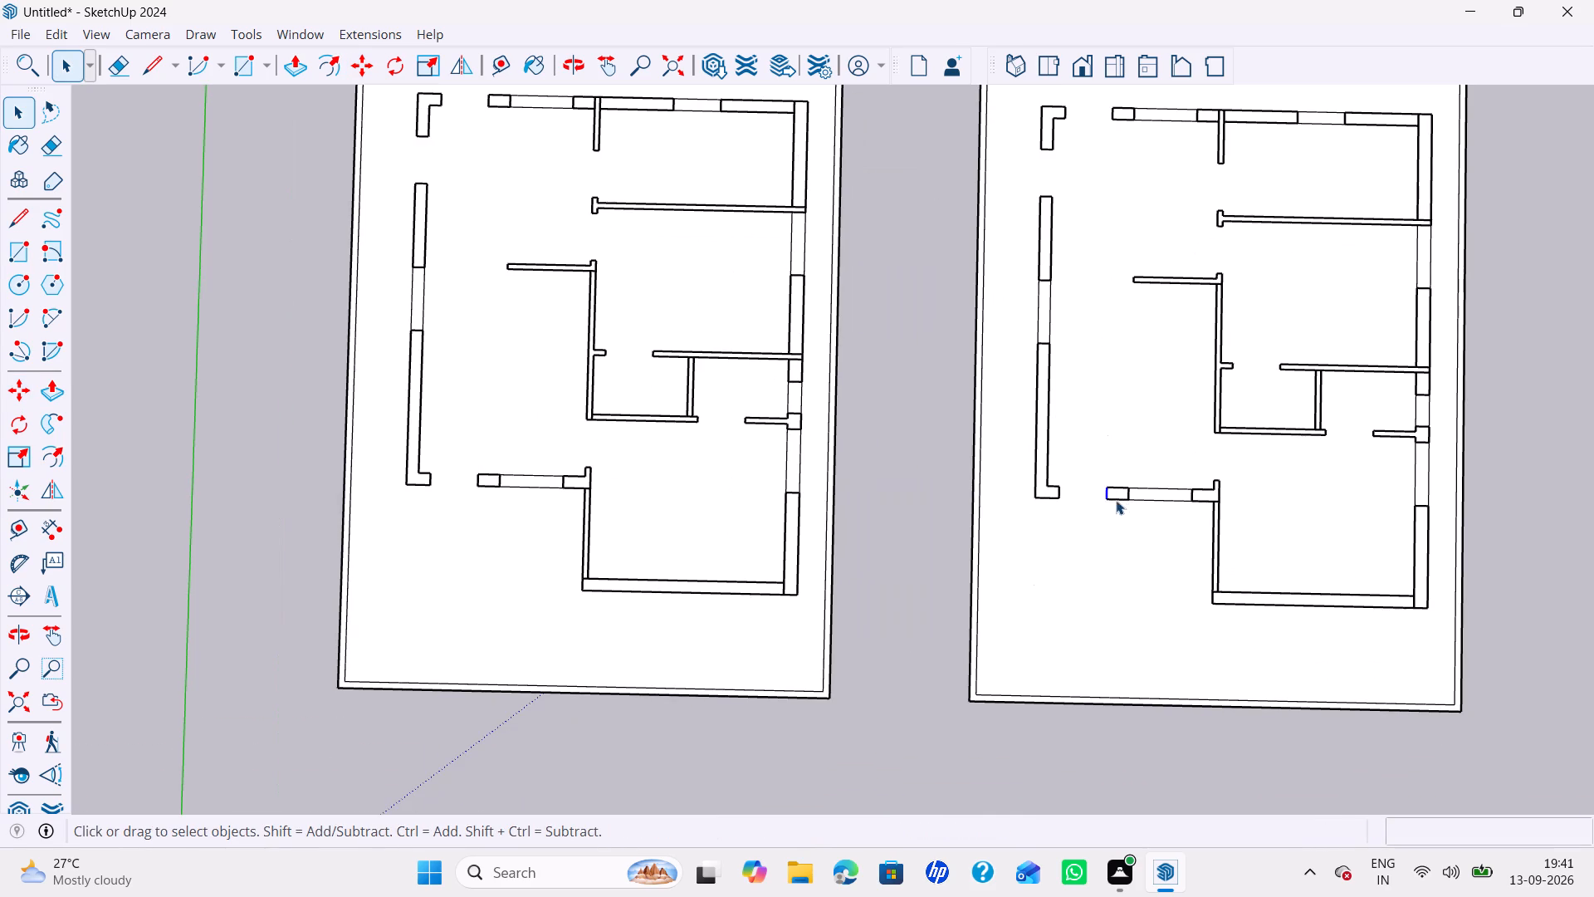
left_click(1116, 495)
right_click(1116, 495)
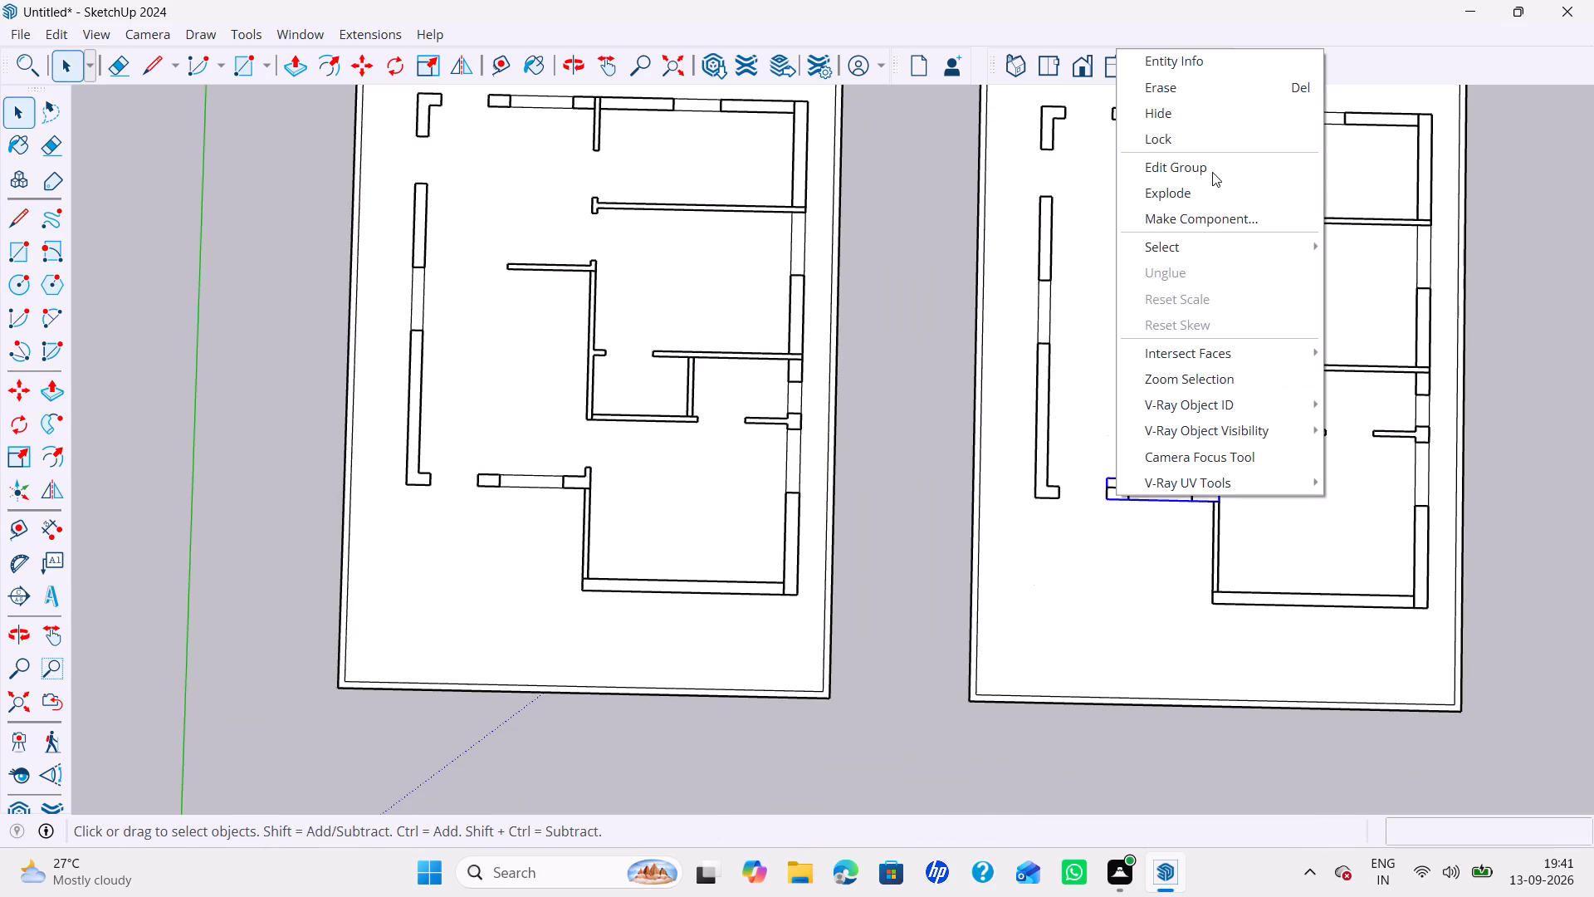
left_click(1157, 196)
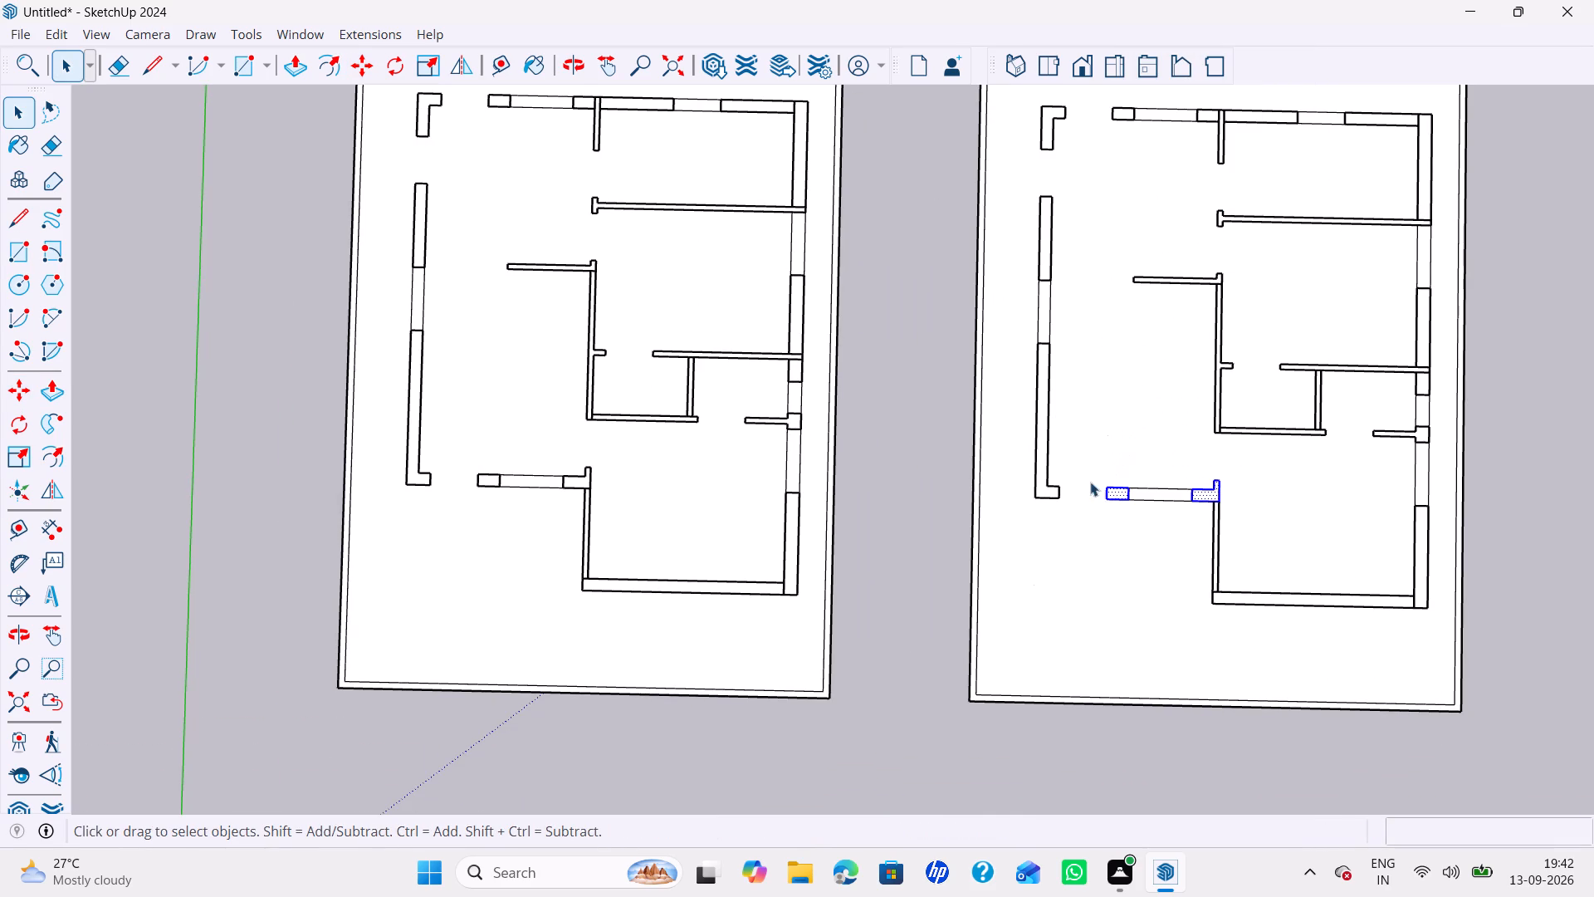
Select the L-shaped end of the long outer side wall in the copied plan.
left_click(1035, 488)
left_click(1046, 488)
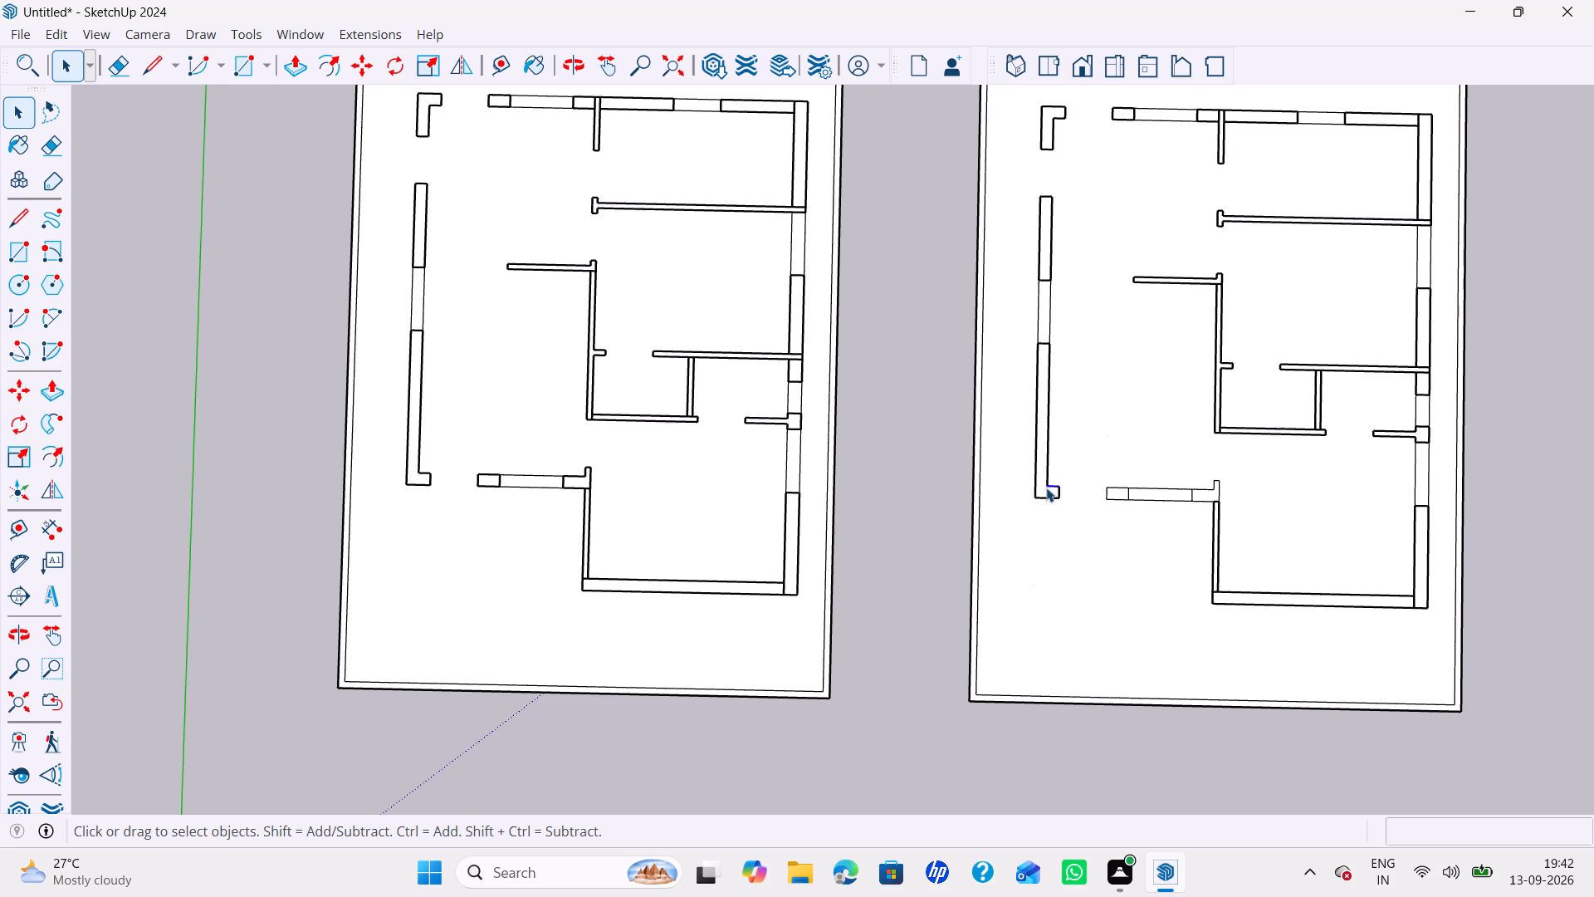
Explode the group of the long outer side wall in the copied plan.
right_click(1046, 488)
left_click(1041, 493)
right_click(1041, 493)
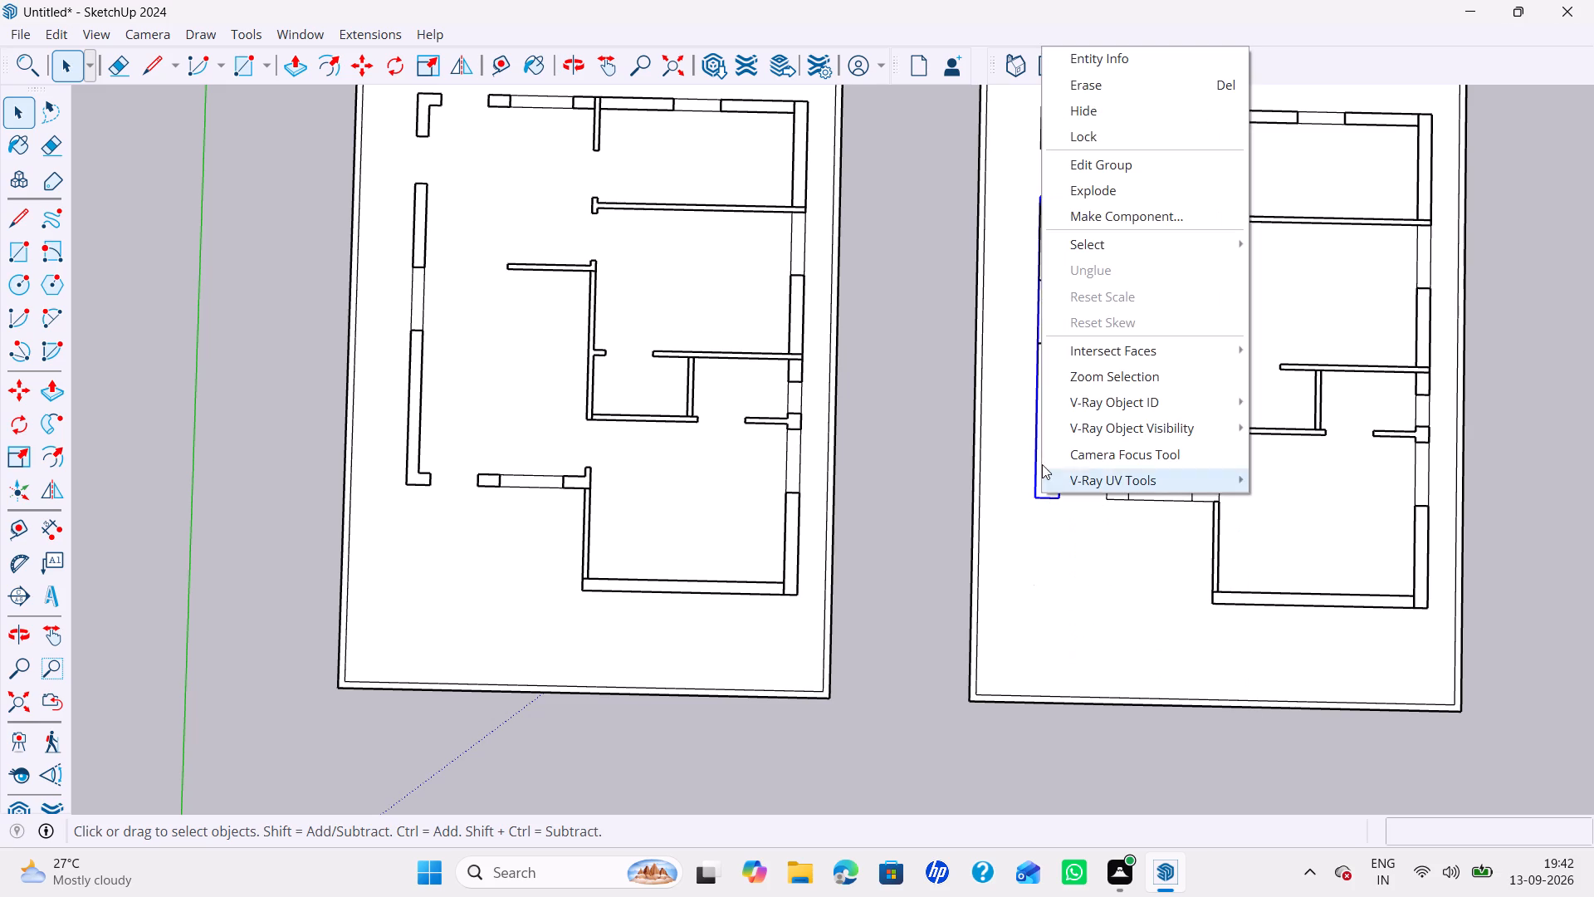
left_click(1122, 197)
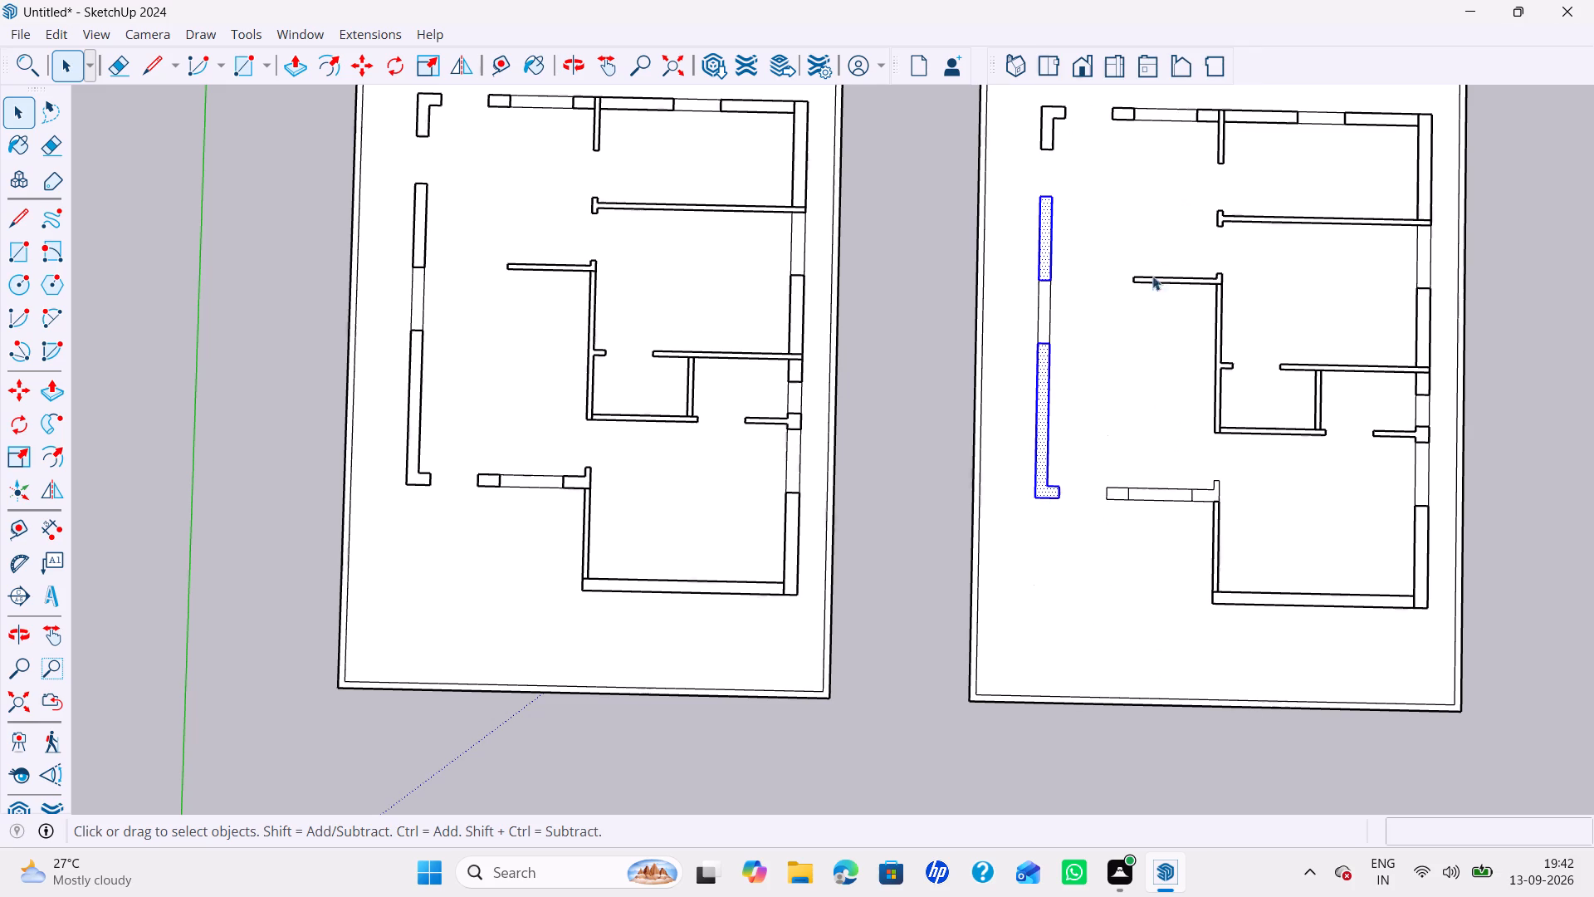
Explode the group of the projecting room's thin side wall that meets the short front wall in the copied plan.
left_click(1196, 502)
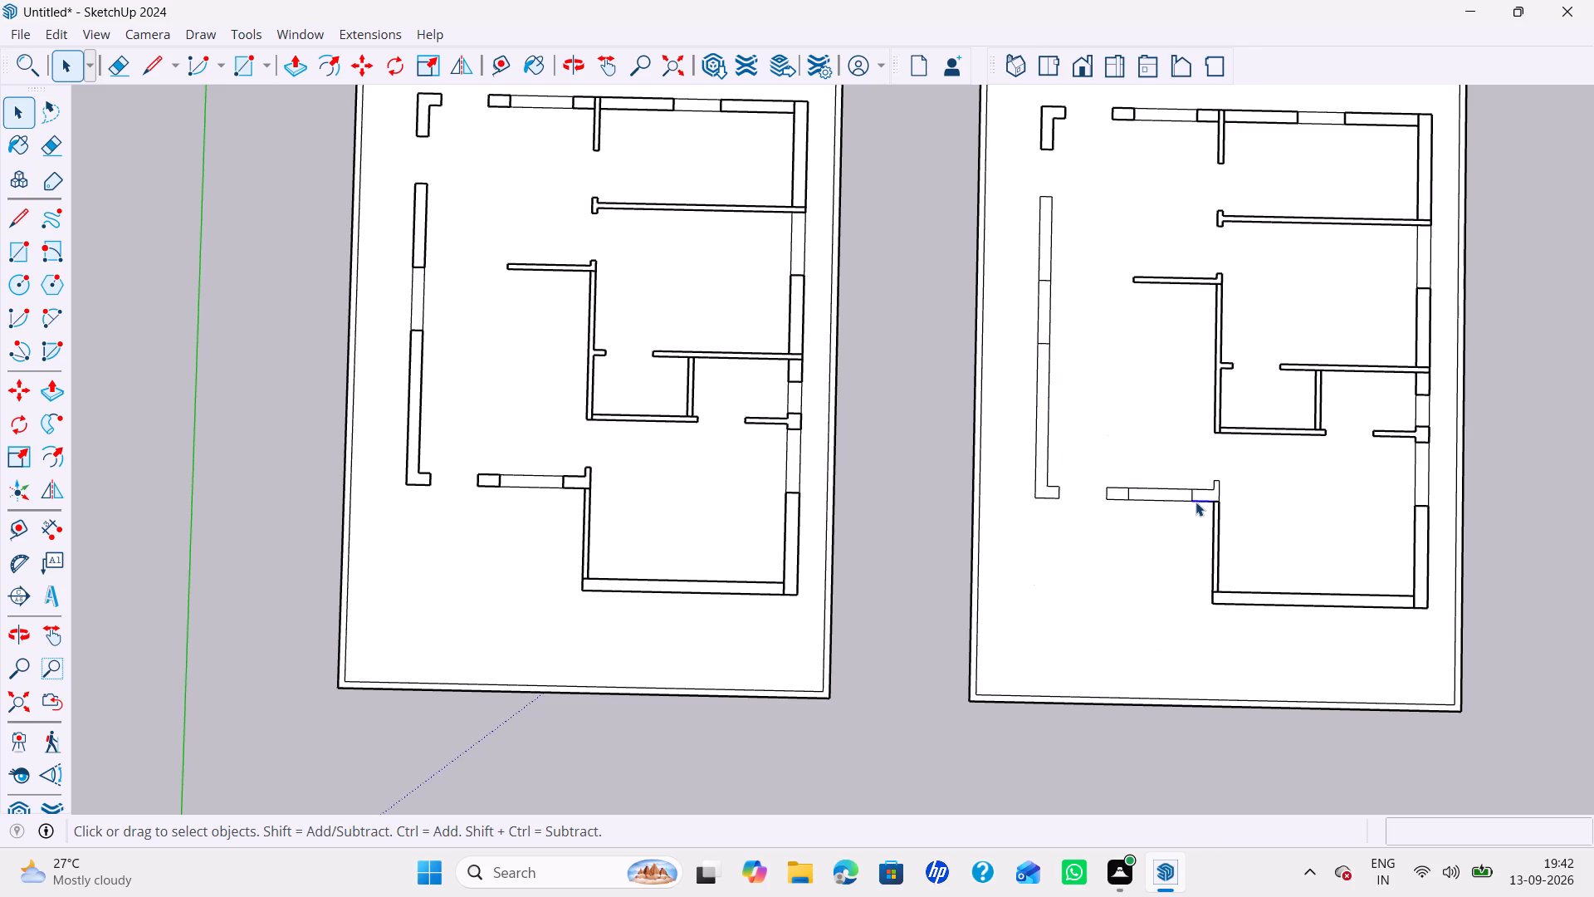
scroll(1195, 502, "up", 7)
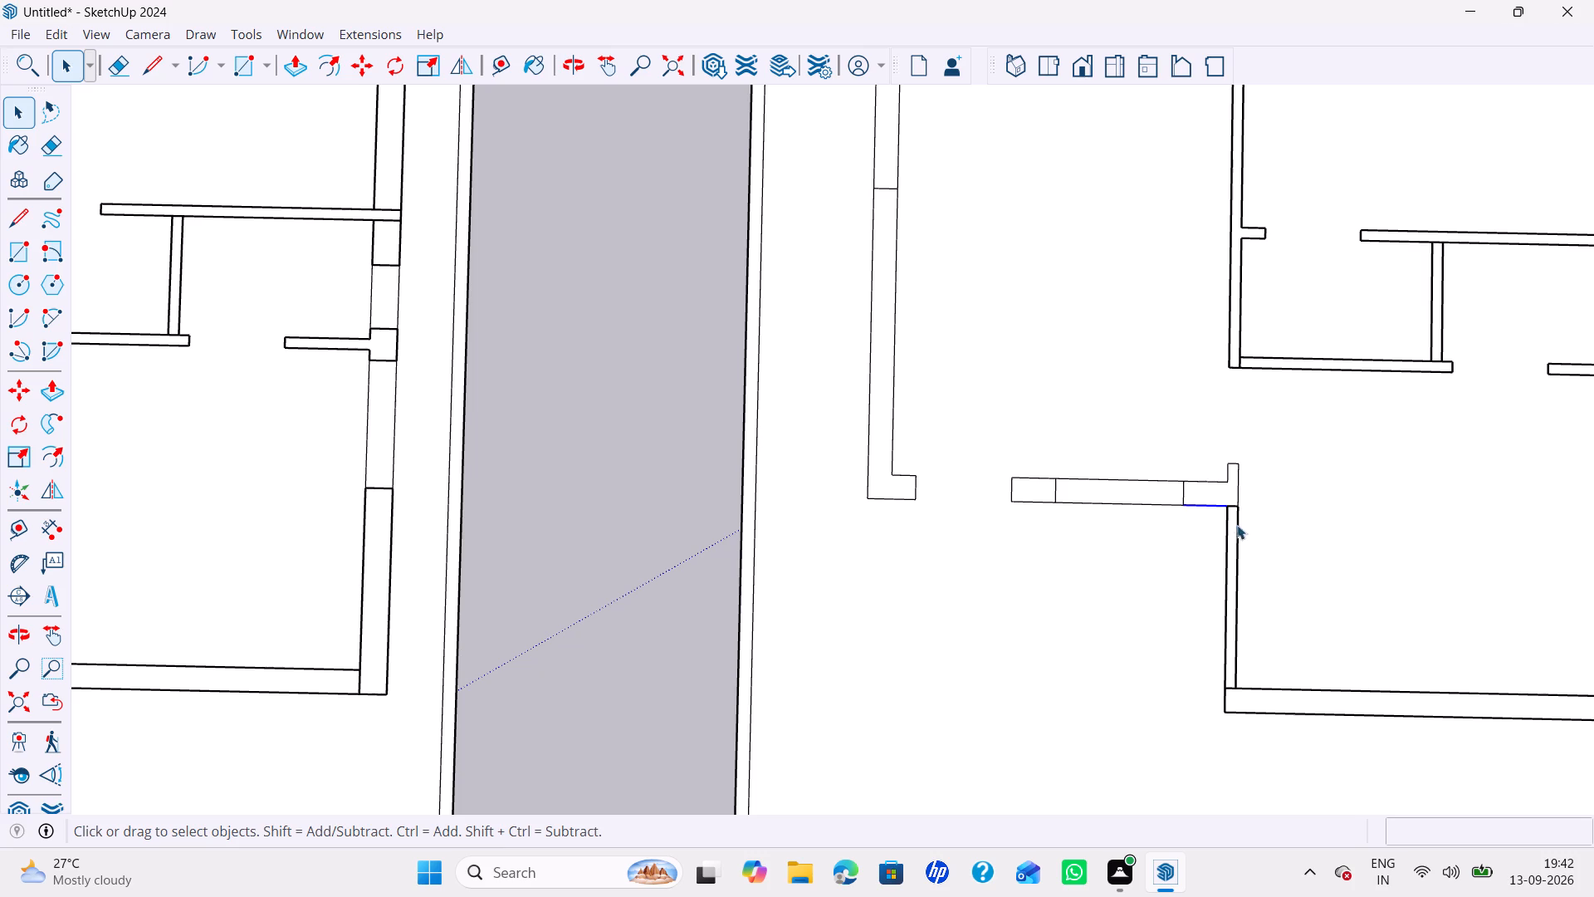
left_click(1230, 533)
right_click(1230, 533)
left_click(1235, 524)
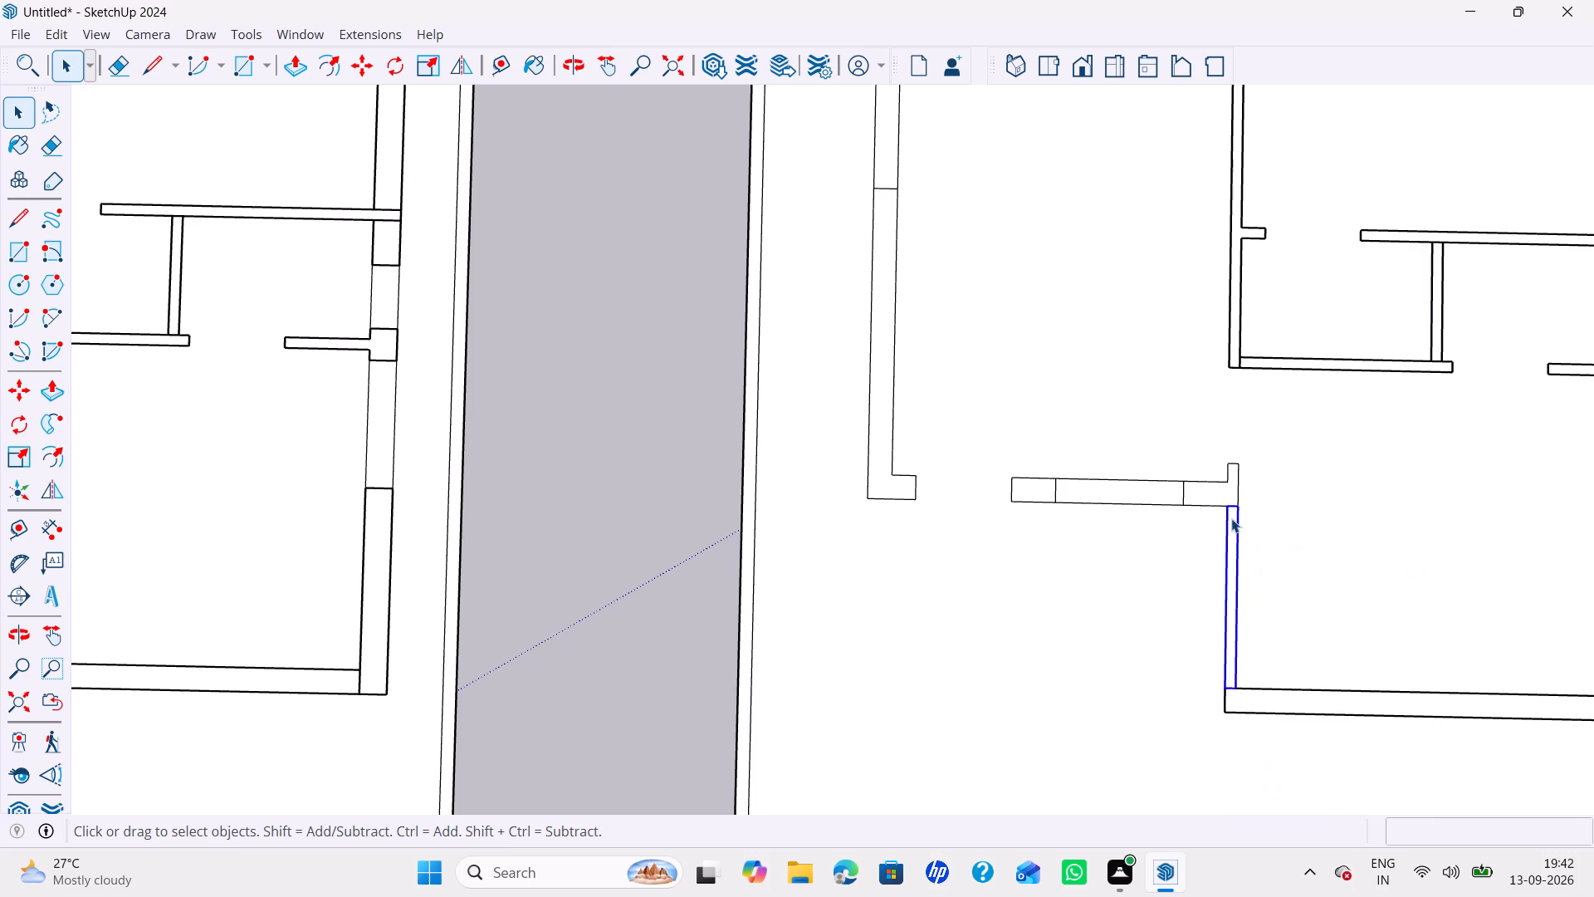
left_click(1231, 518)
scroll(1248, 609, "down", 4)
middle_click_drag(1240, 609, 1171, 542)
scroll(1184, 563, "up", 1)
left_click(1238, 624)
scroll(1233, 634, "up", 1)
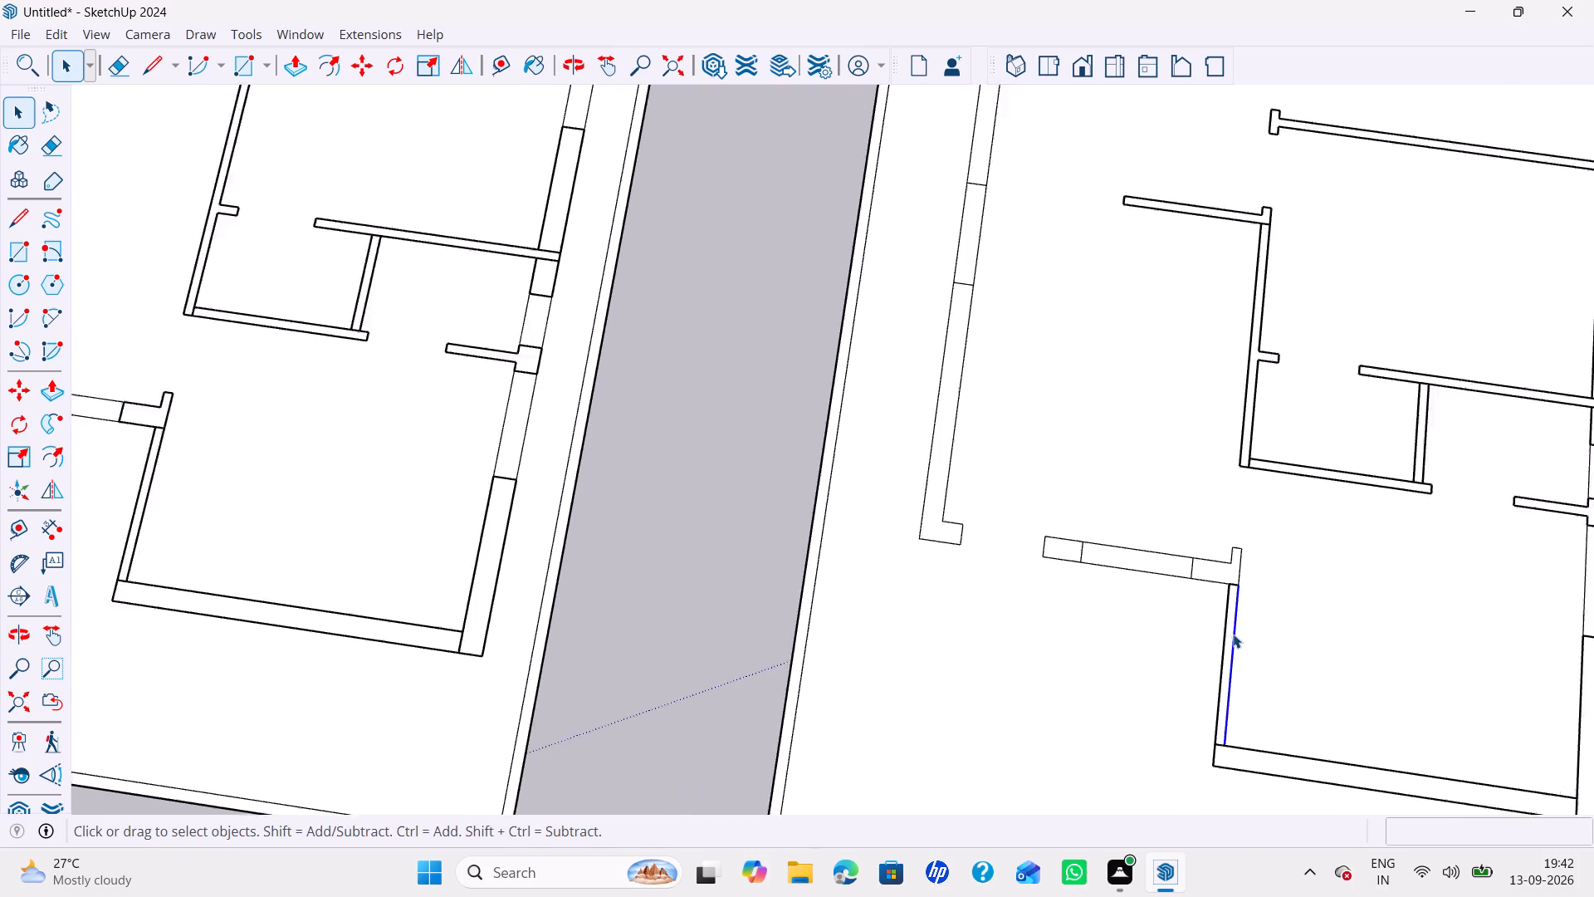
scroll(1233, 634, "up", 4)
left_click(1228, 633)
right_click(1228, 633)
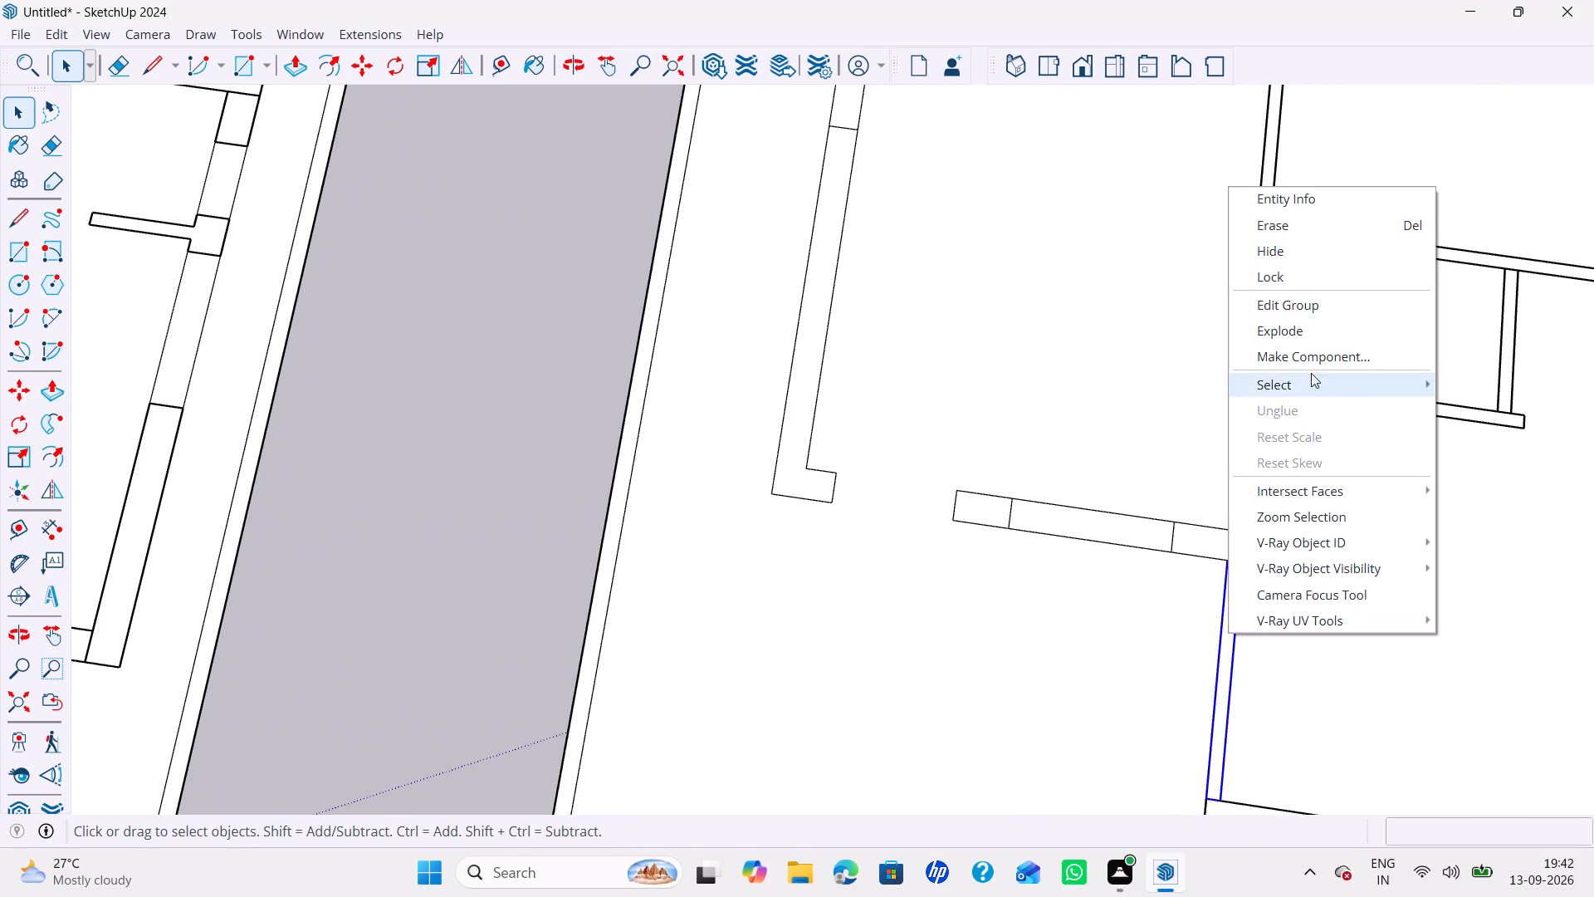
left_click(1307, 336)
Draw a 9" line separating the short front wall from the thin side wall, and erase the seam across the thin wall.
key("l")
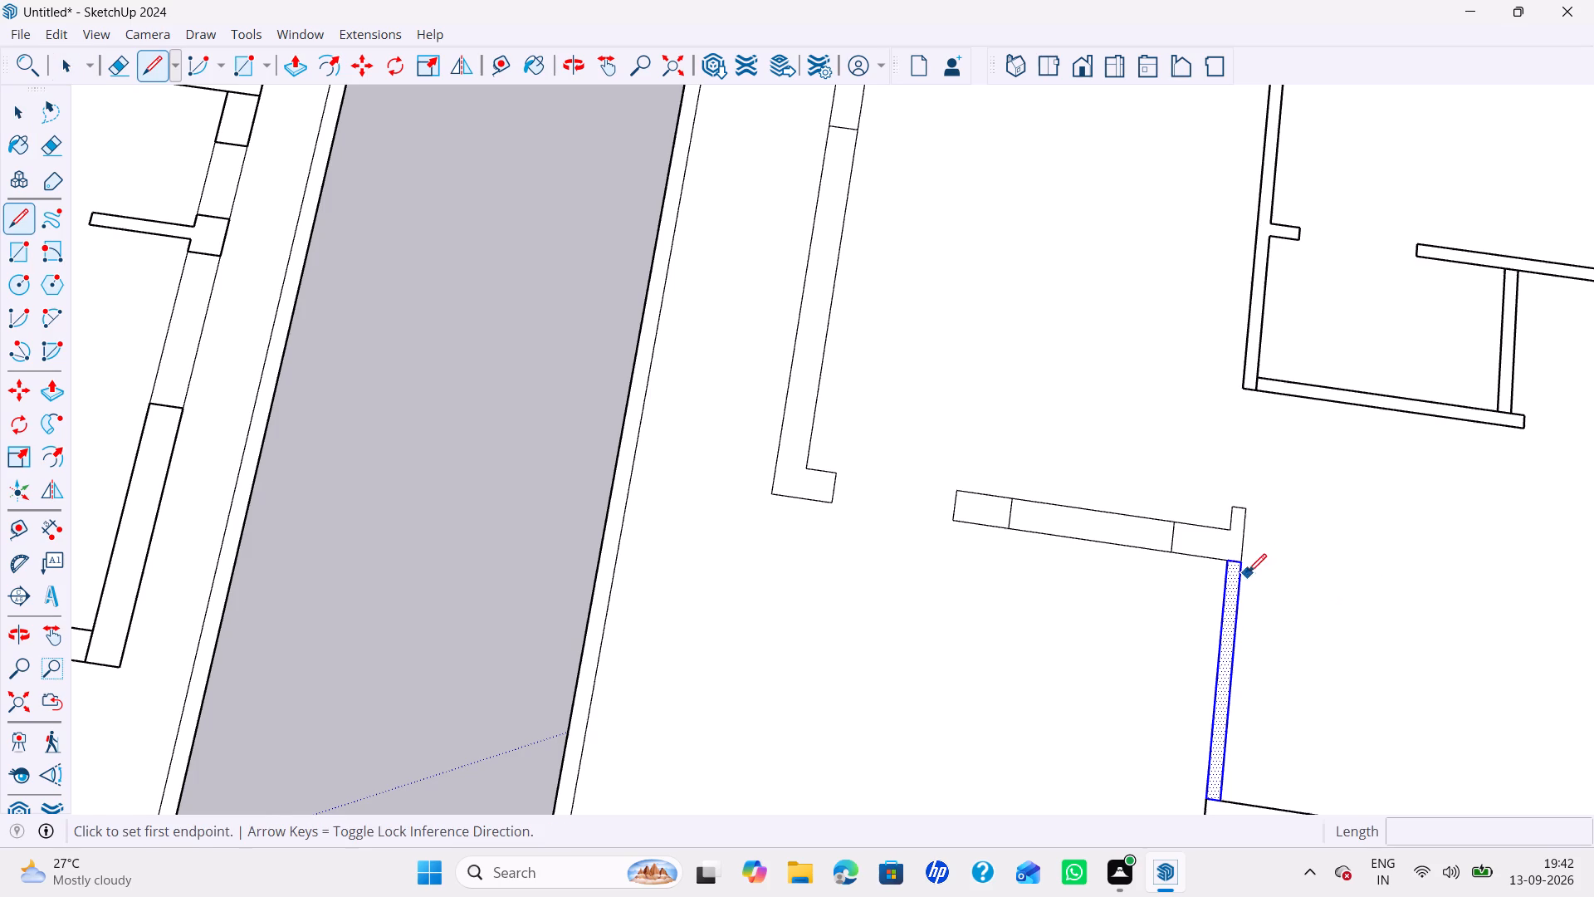
left_click(1224, 561)
left_click(1225, 530)
key("space")
key("e")
scroll(1240, 556, "up", 2)
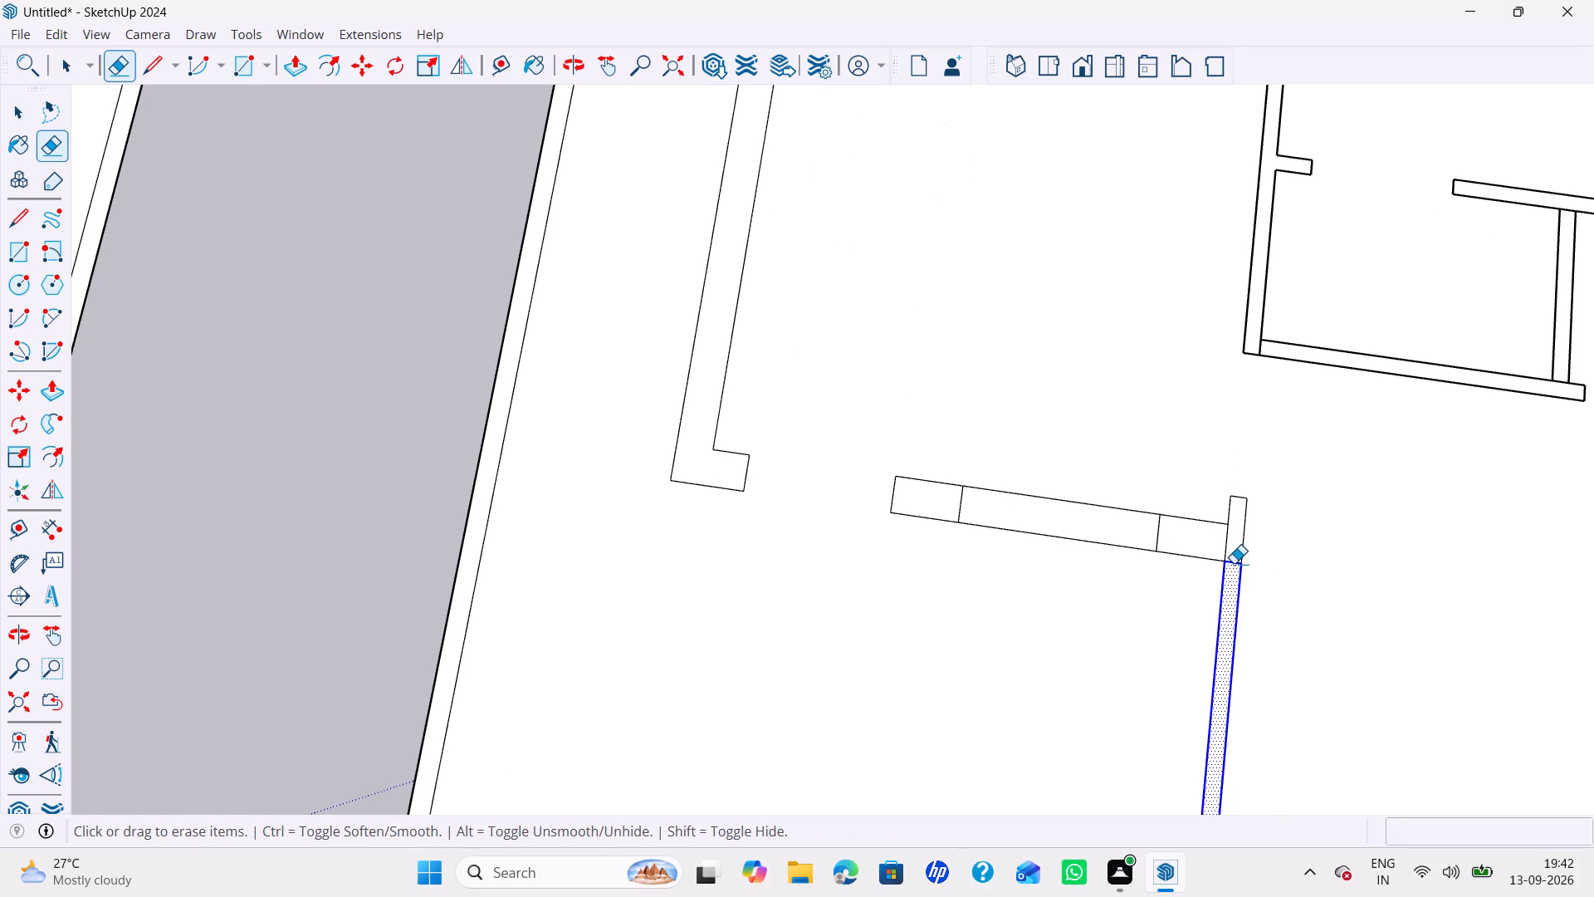
left_click(1234, 563)
key("space")
Move the short front wall's edges and the side wall's L-shaped end 6' 5" forward, aligned with the projecting room's front wall.
left_click(1214, 525)
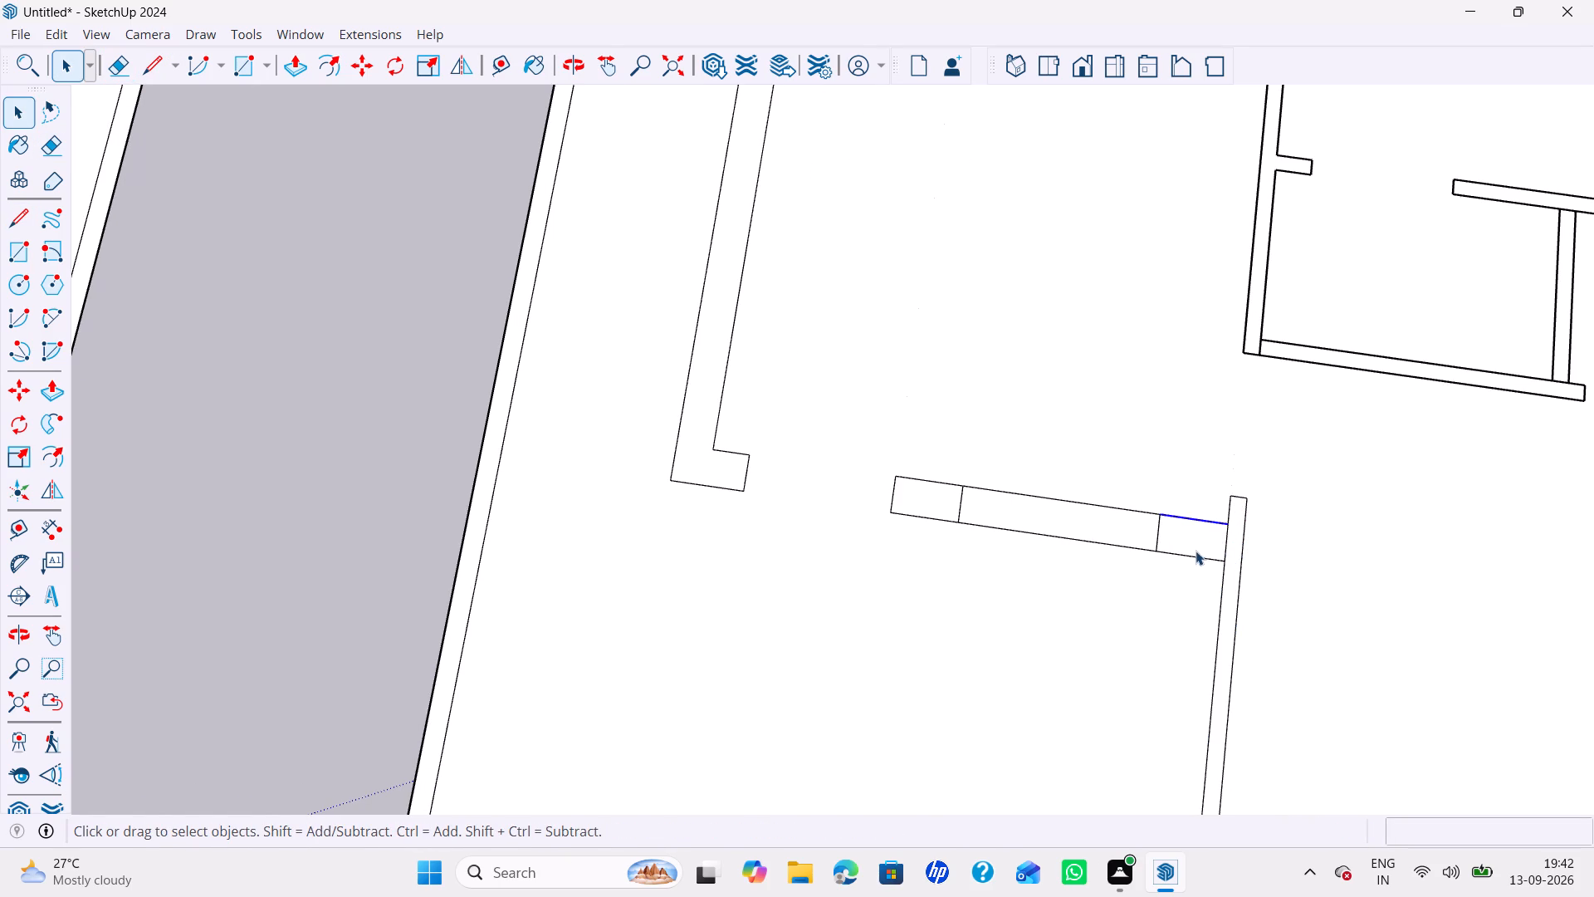
left_click(1191, 556, "ctrl")
left_click(1156, 529, "ctrl")
left_click(1079, 541, "ctrl")
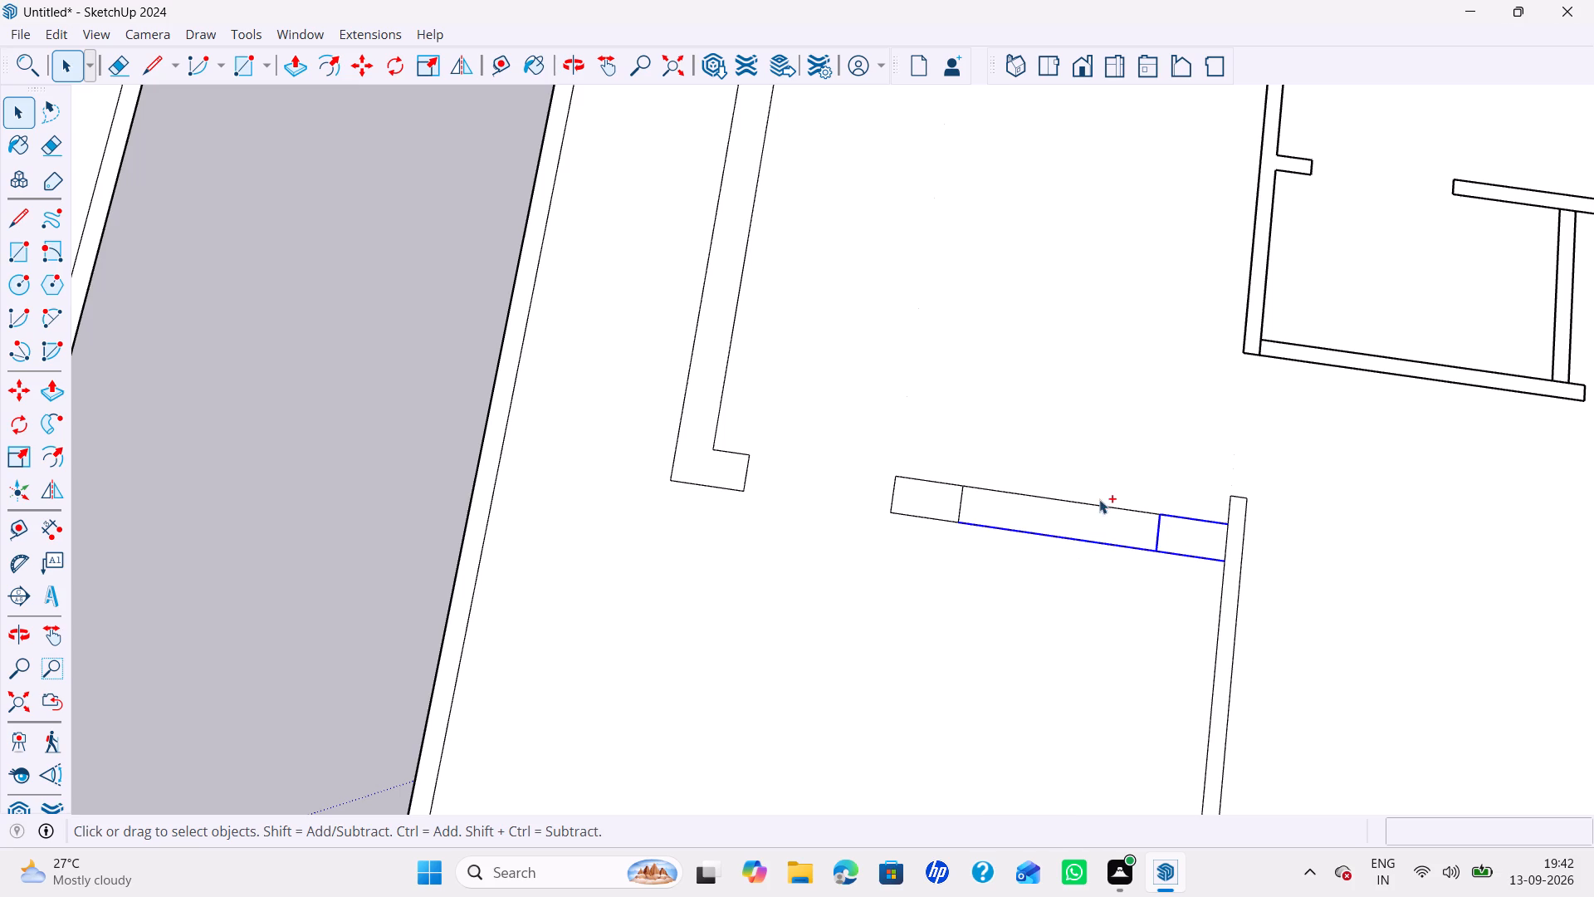
left_click(1092, 504, "ctrl")
left_click(957, 516, "ctrl")
left_click(936, 518, "ctrl")
left_click(942, 483, "ctrl")
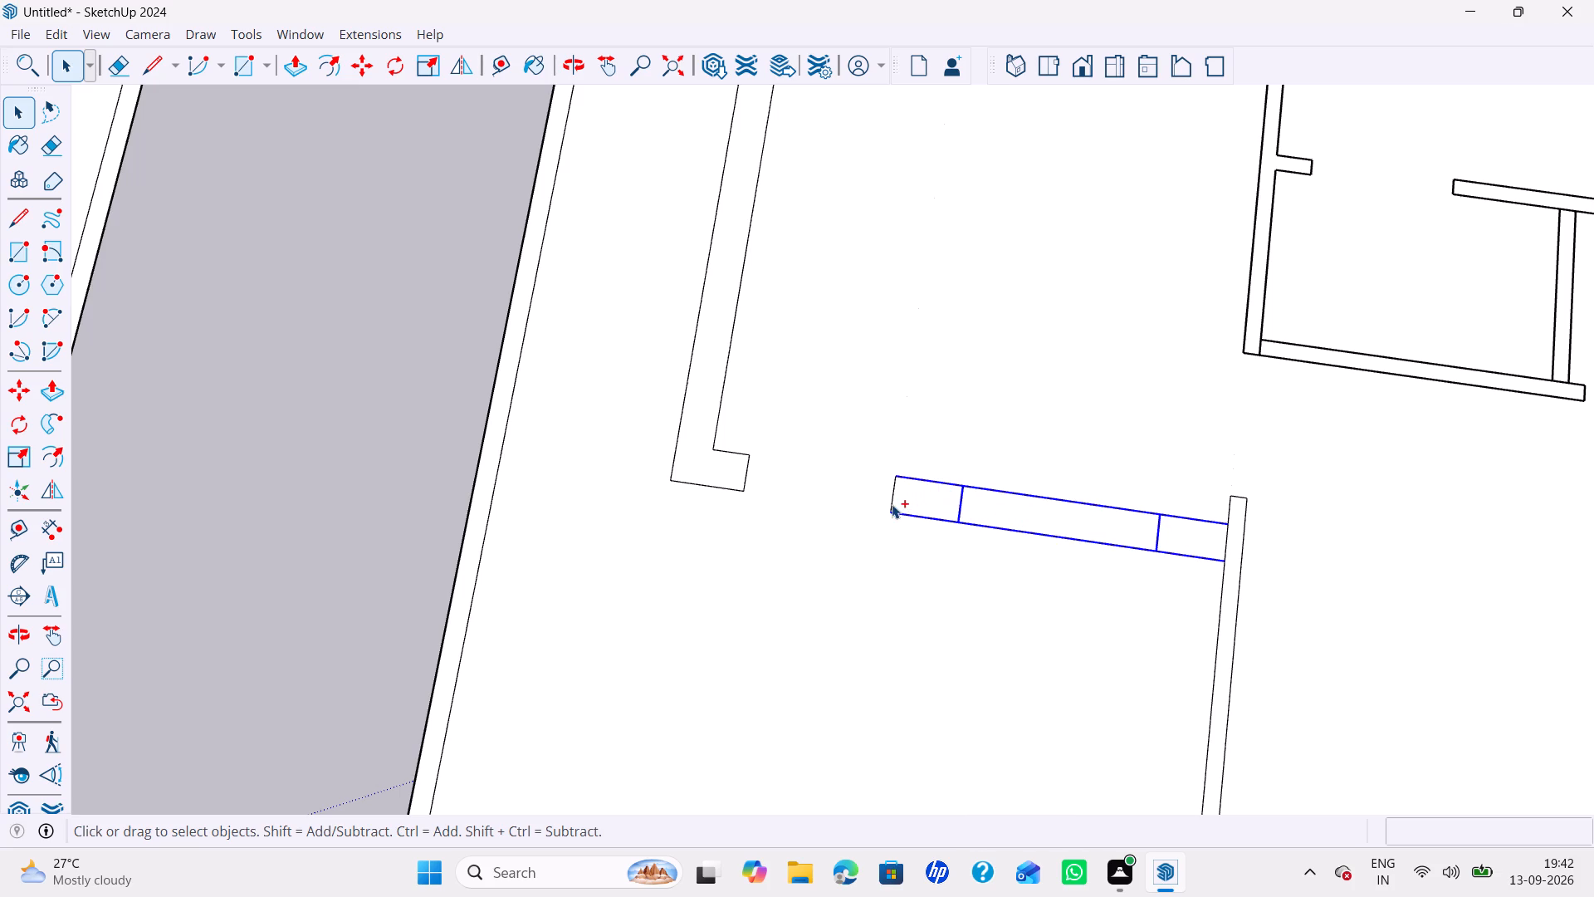
left_click(892, 504, "ctrl")
left_click(692, 485, "ctrl")
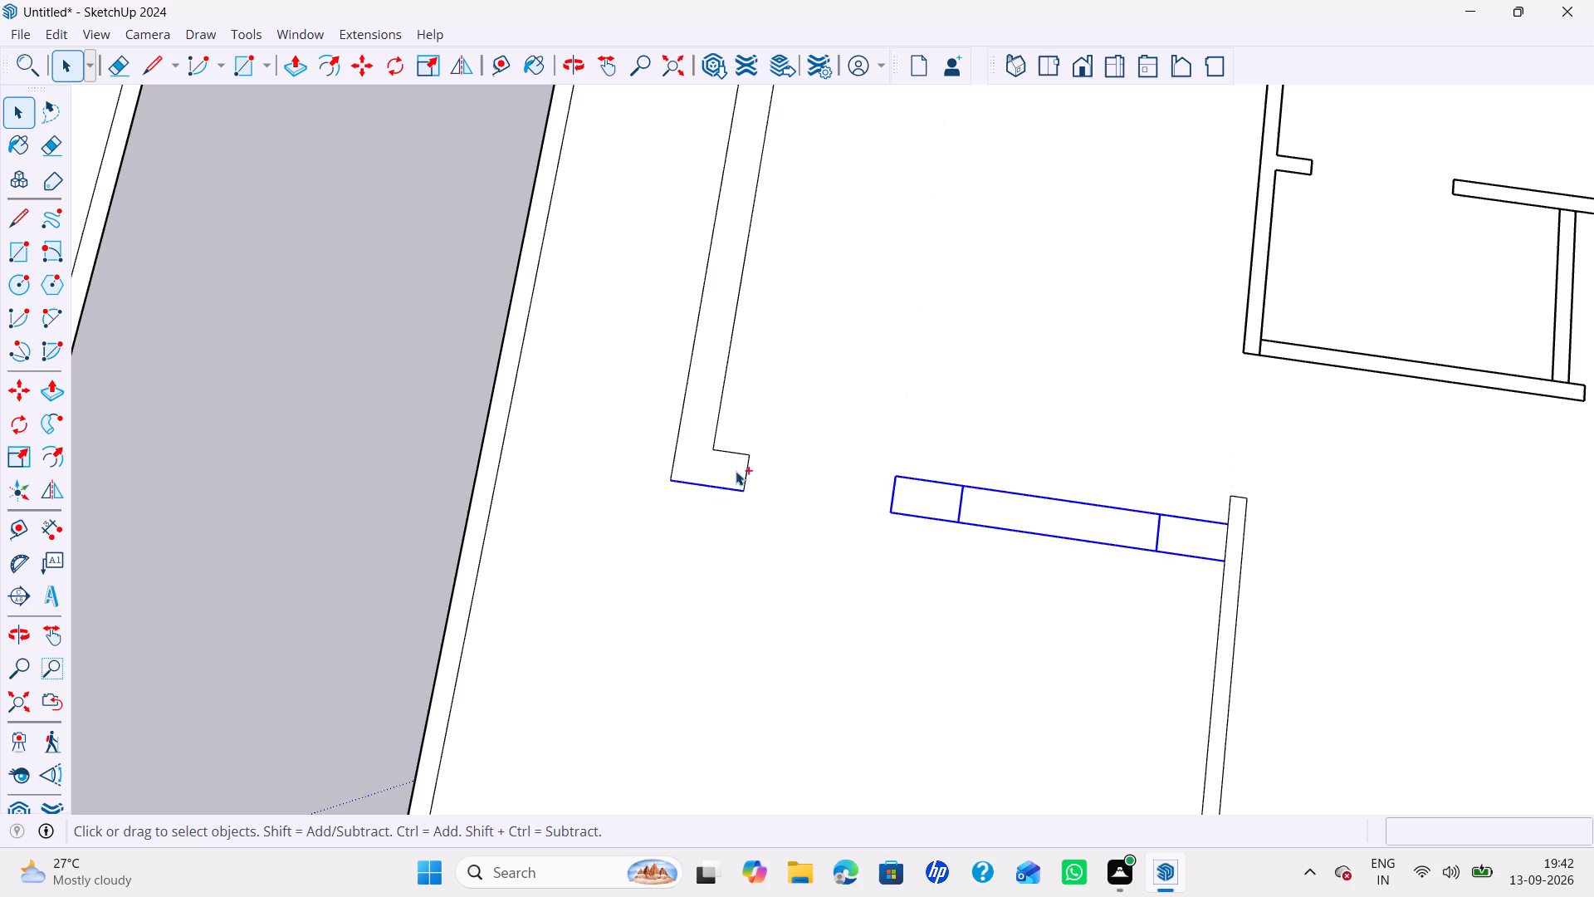
left_click(746, 470, "ctrl")
left_click(734, 452, "ctrl")
key("m")
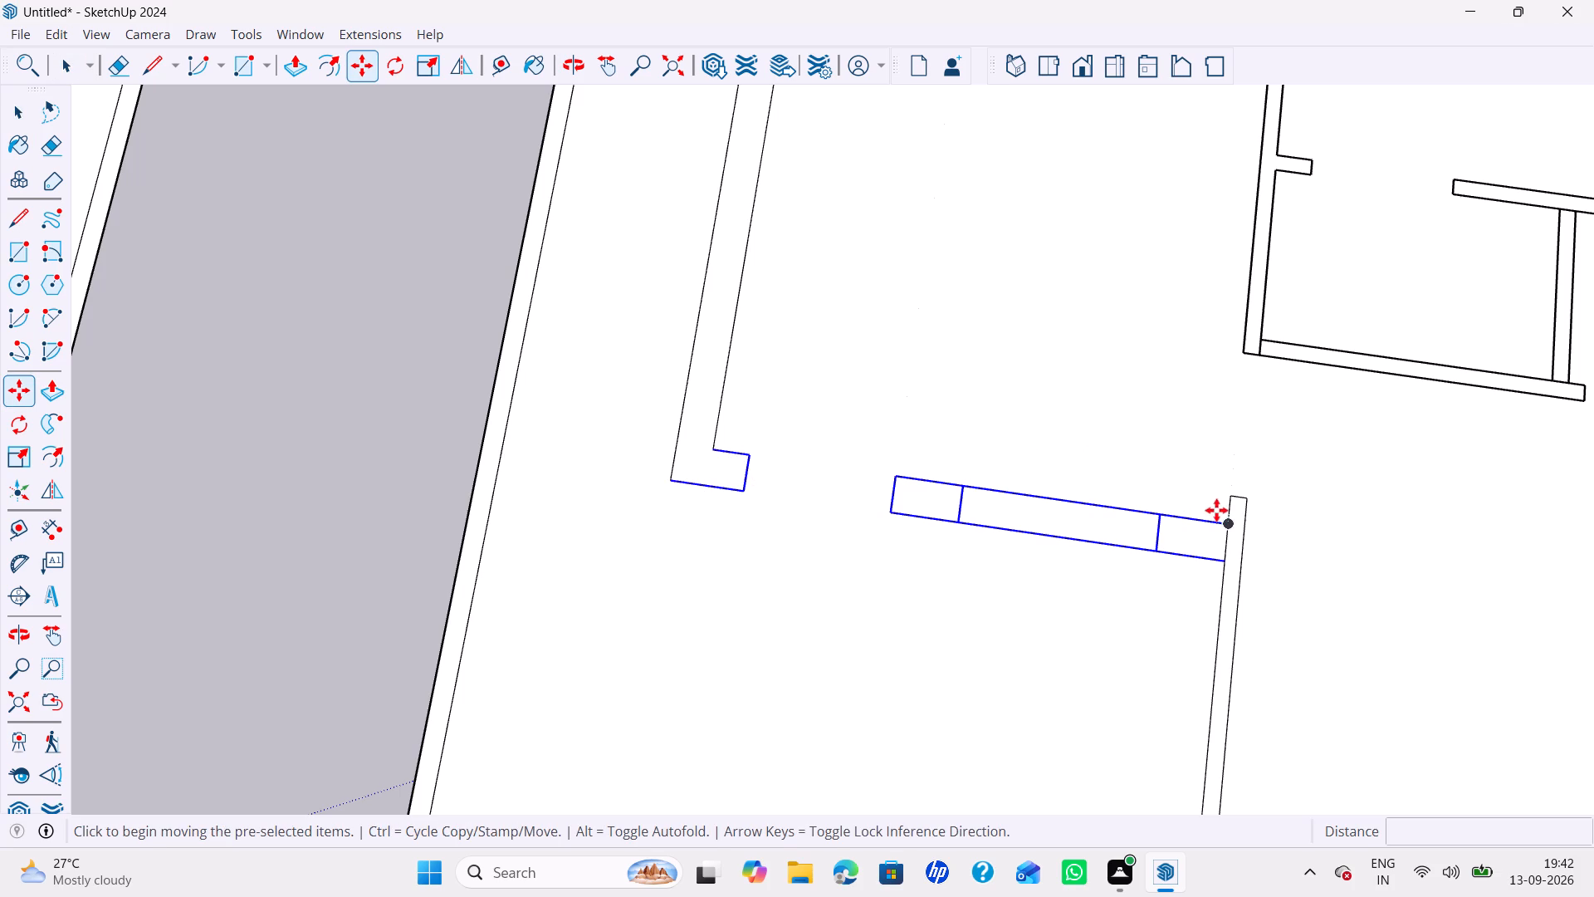
left_click(1230, 519)
key("Up")
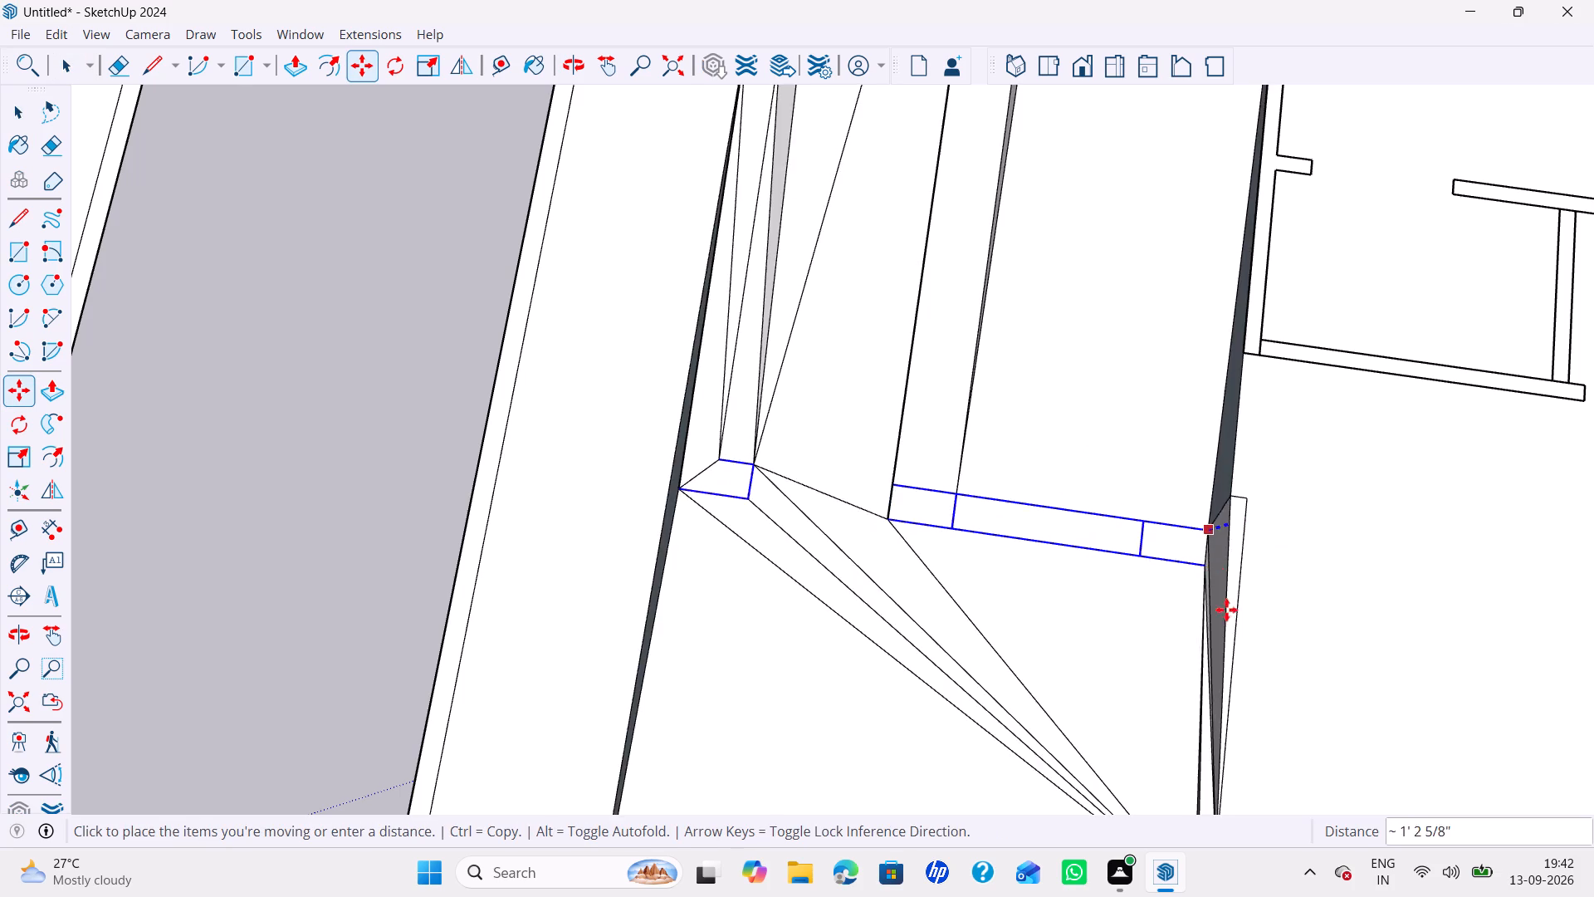
scroll(1234, 627, "down", 2)
key("Up")
scroll(1228, 673, "down", 3)
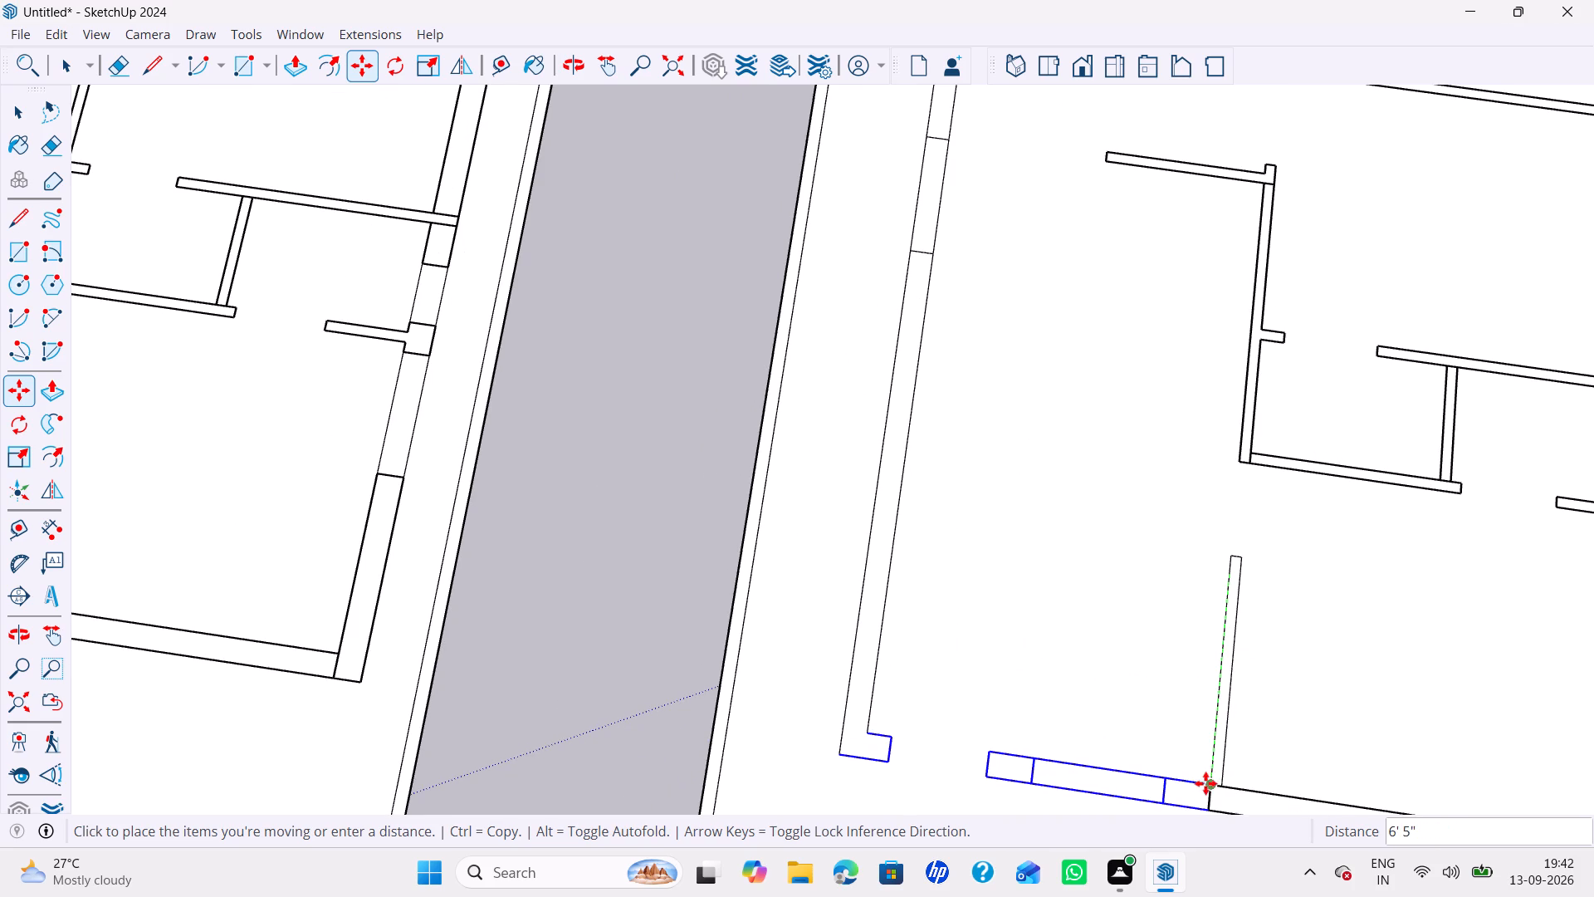
left_click(1213, 784)
key("space")
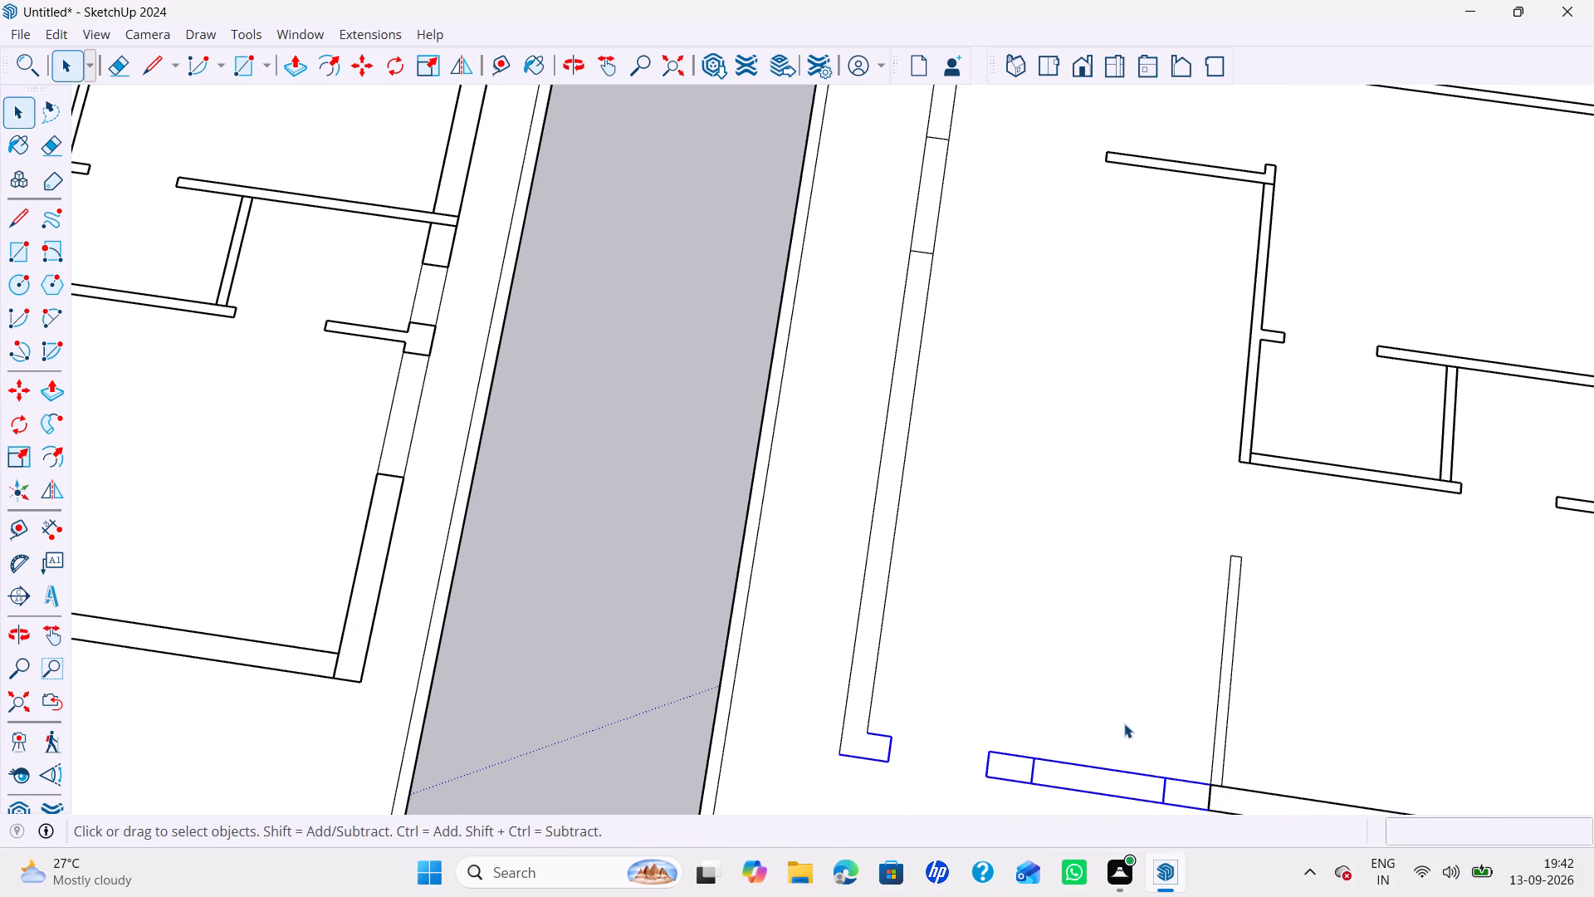
scroll(1124, 723, "down", 4)
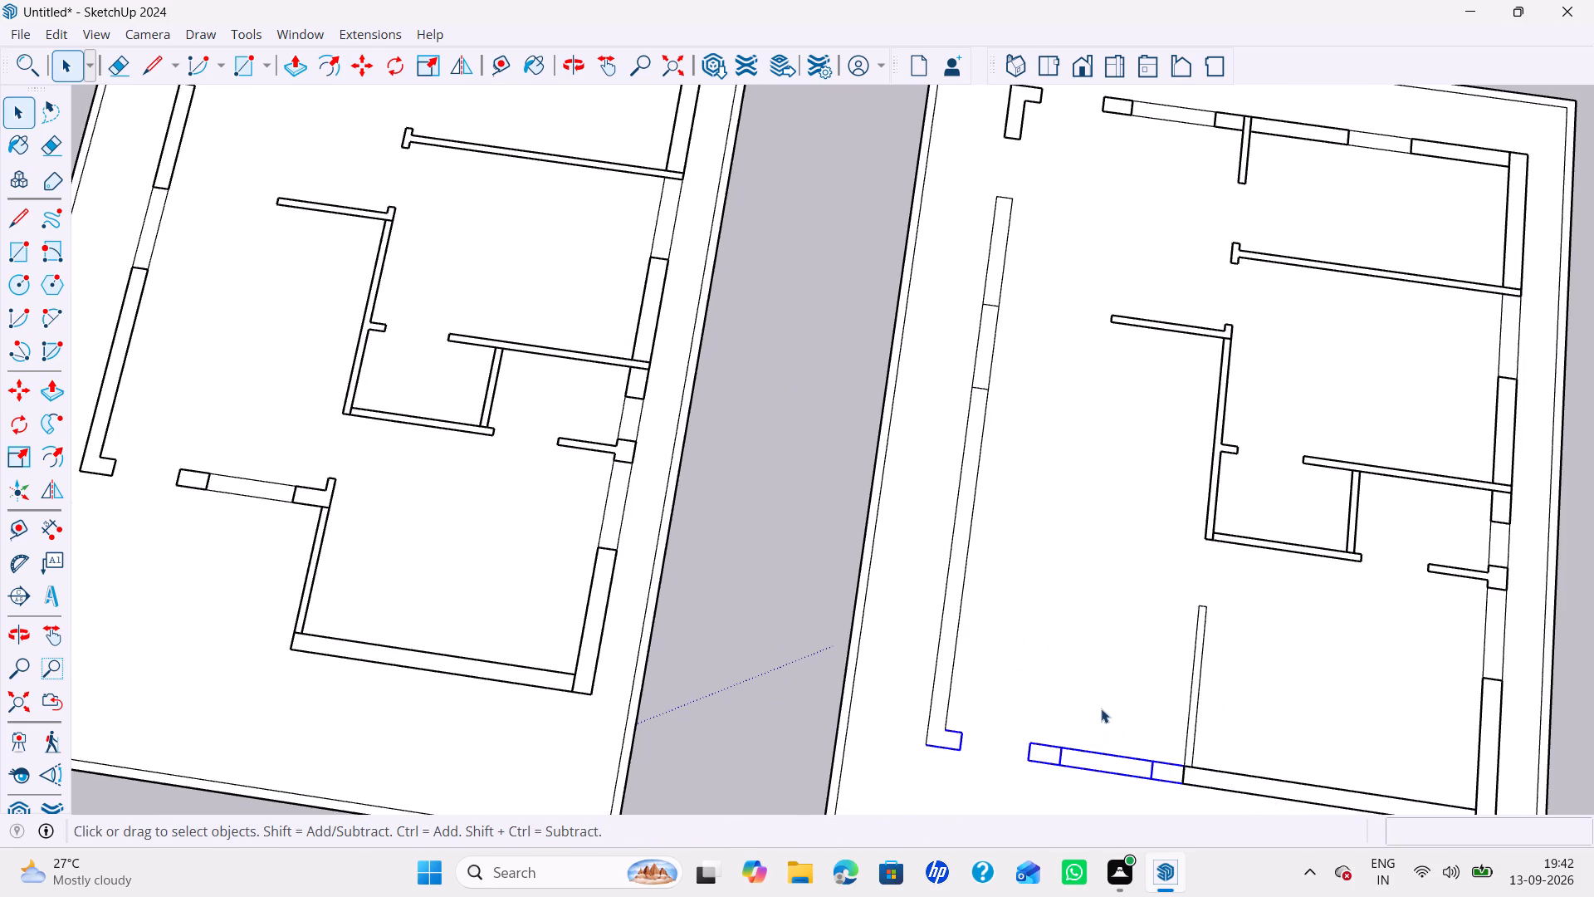
scroll(1003, 425, "up", 1)
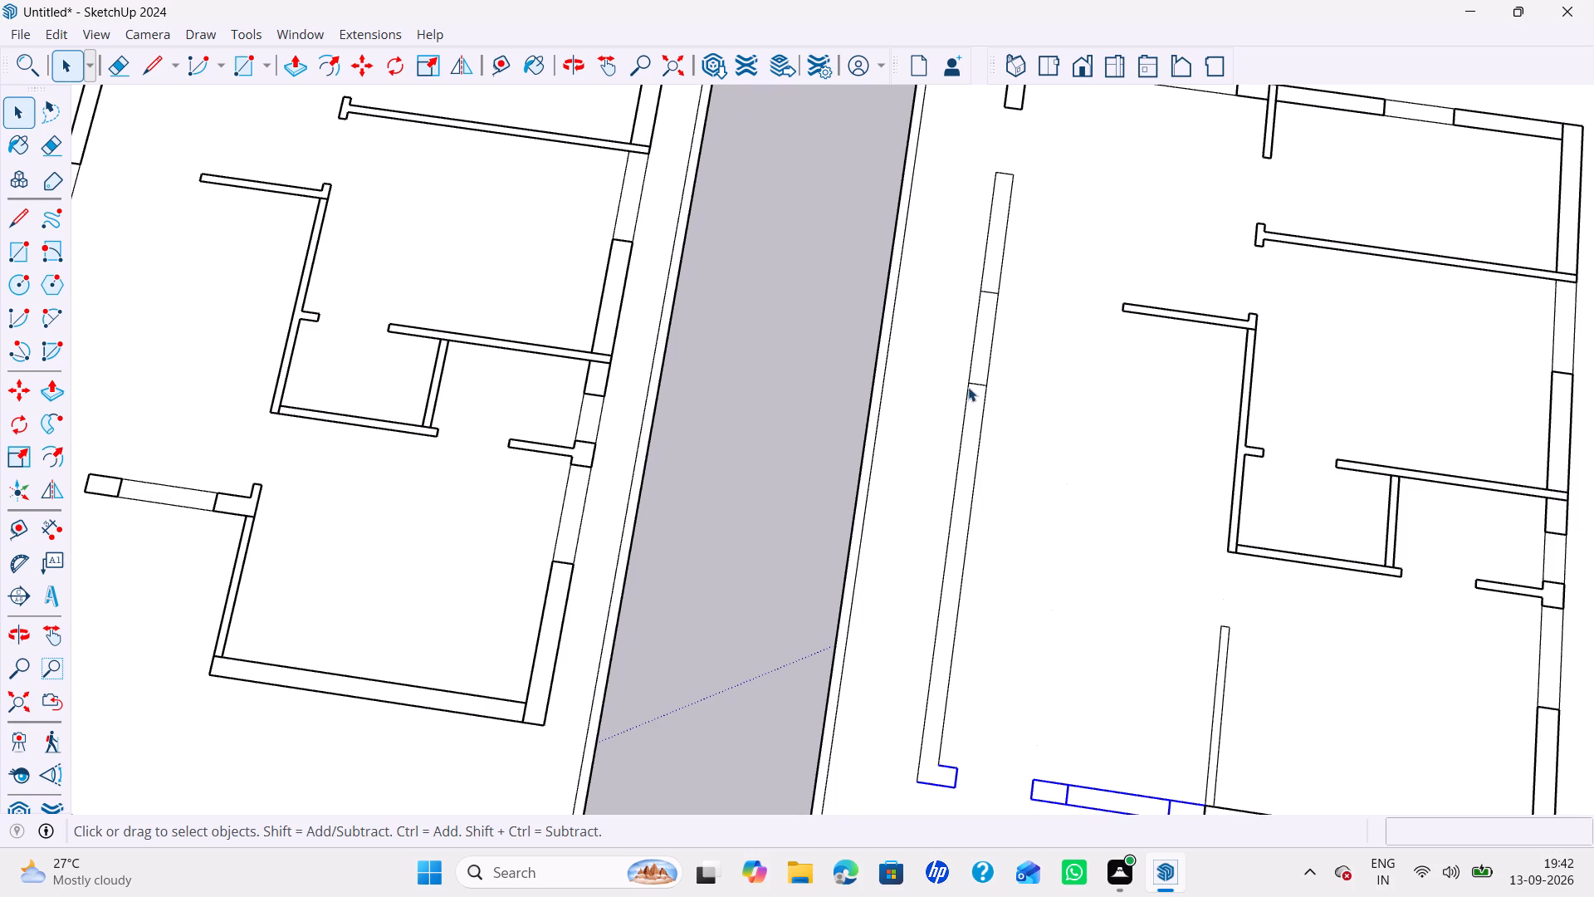
Copy the outer side wall's two window-opening lines about 11' 1" along the green axis toward the L-shaped end.
left_click(974, 385)
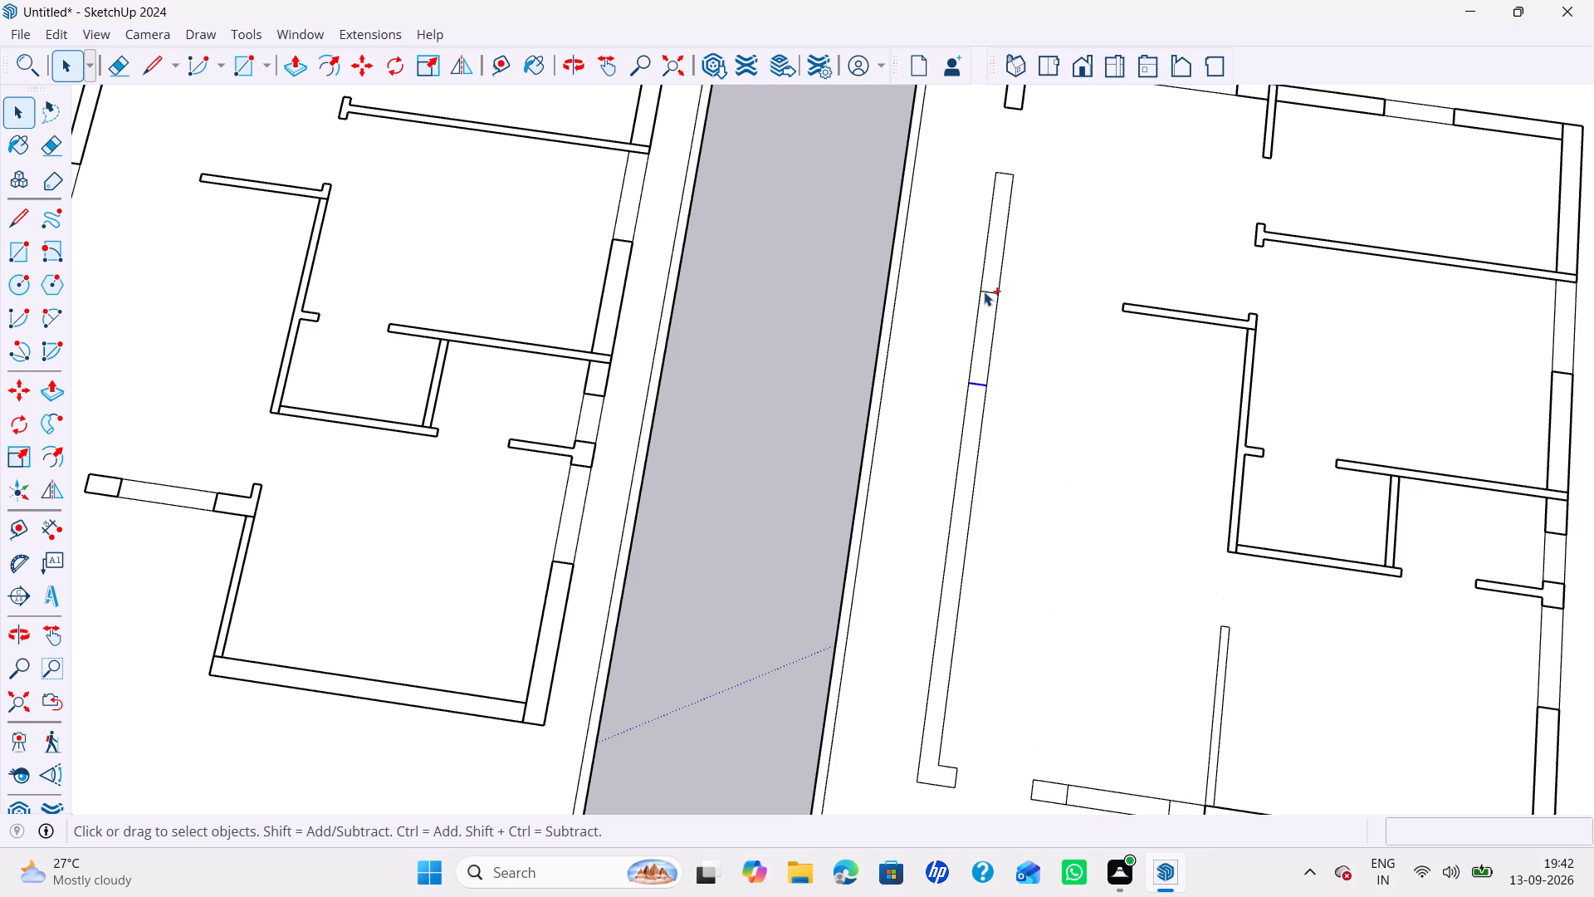
left_click(984, 292, "ctrl")
key("m")
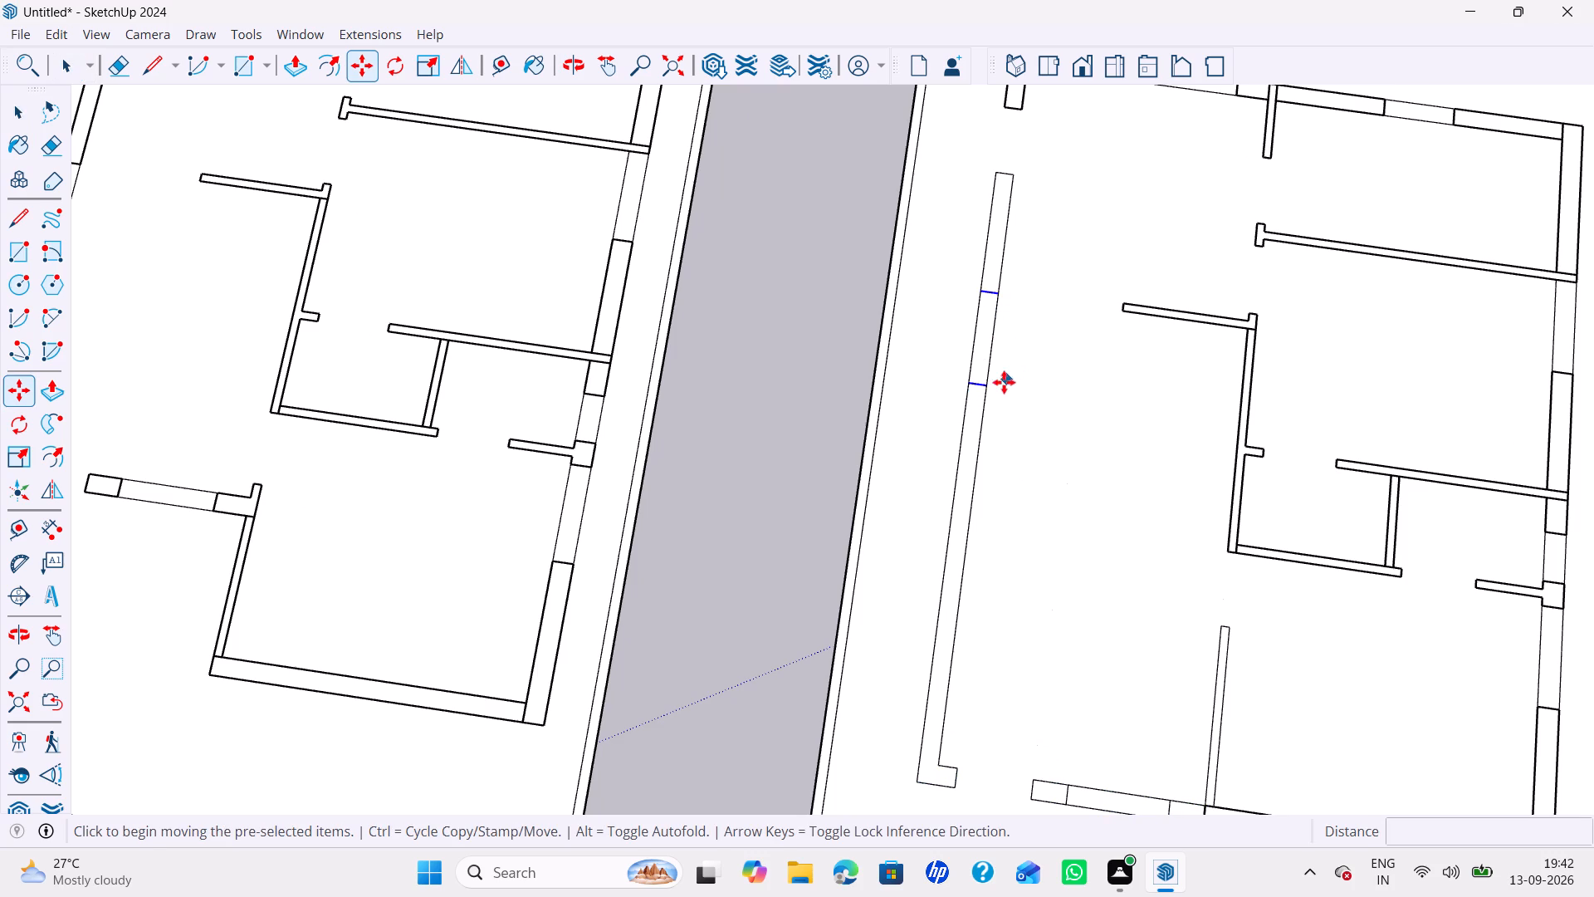
left_click(989, 390)
key("Left")
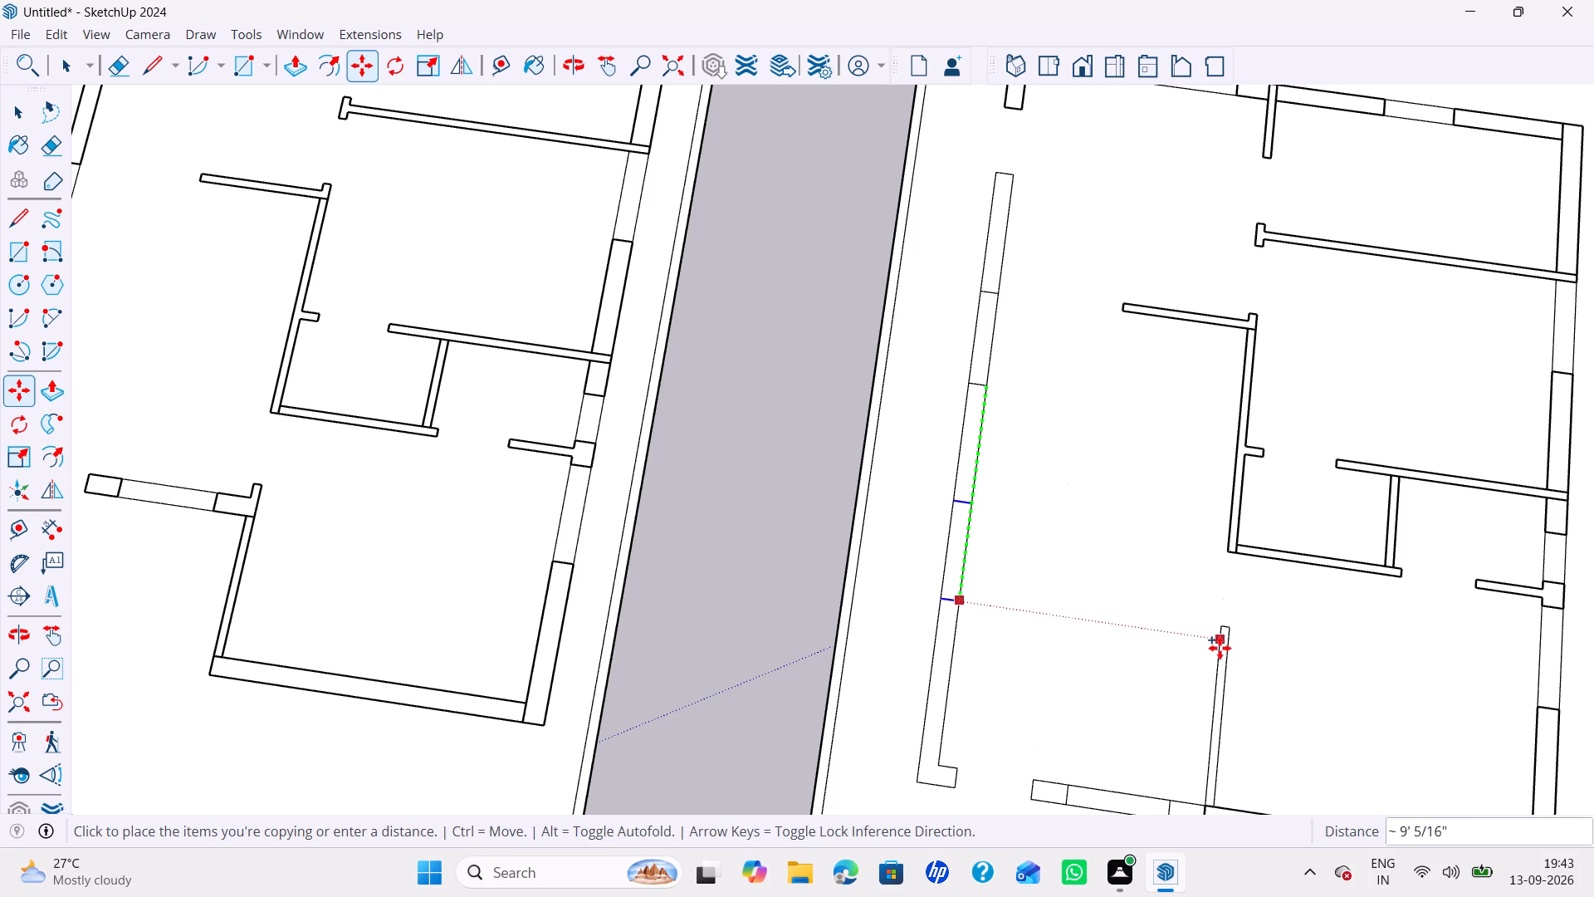
left_click(1215, 694)
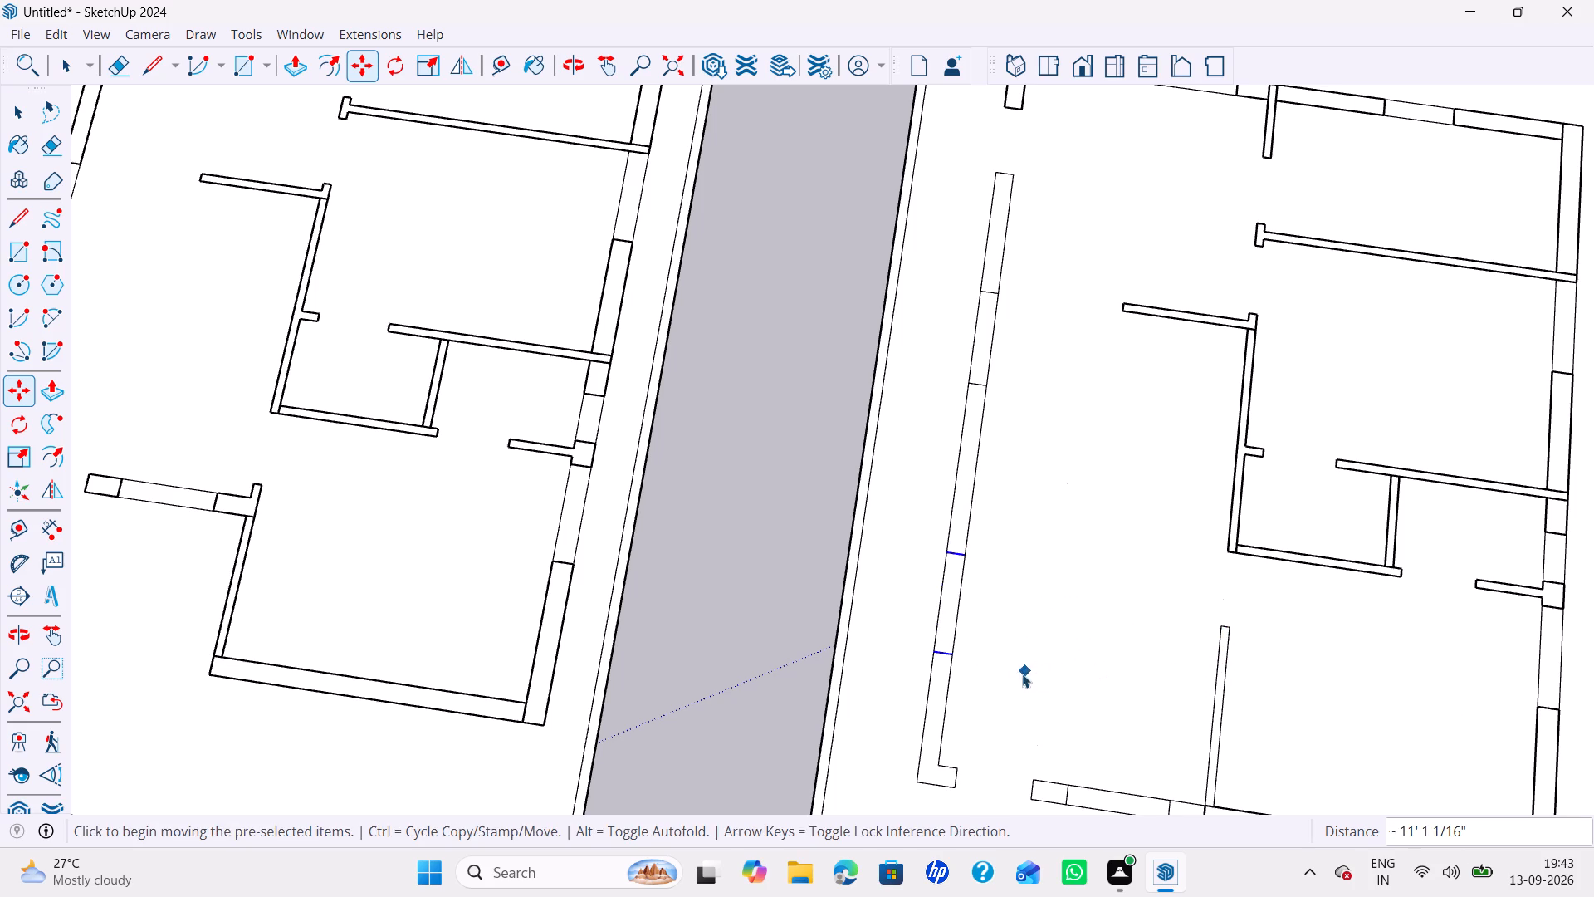
key("space")
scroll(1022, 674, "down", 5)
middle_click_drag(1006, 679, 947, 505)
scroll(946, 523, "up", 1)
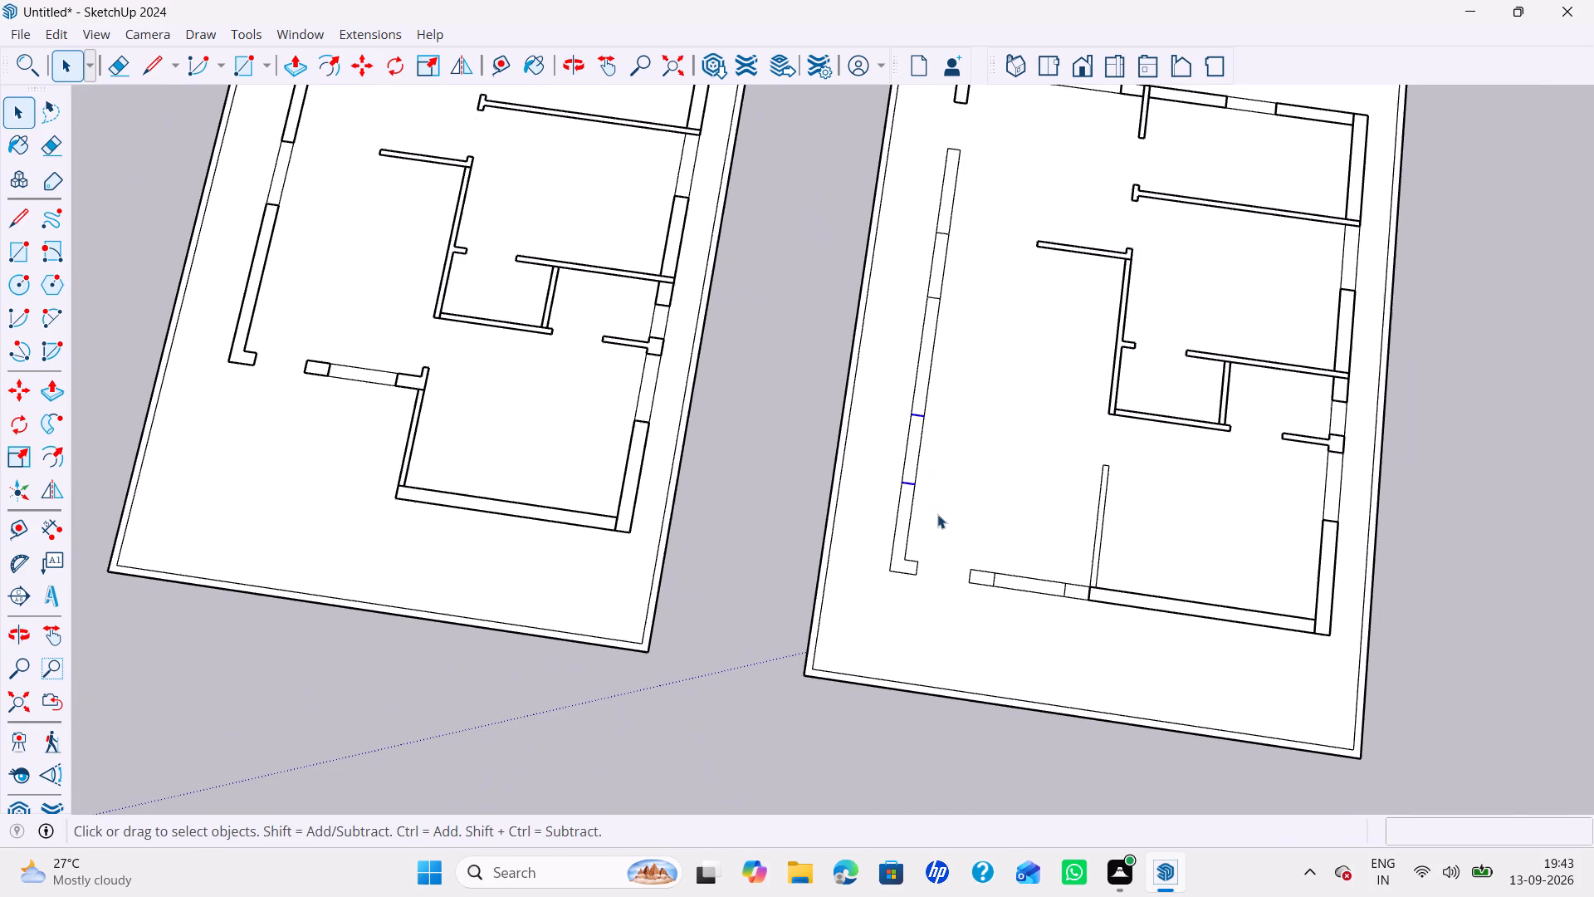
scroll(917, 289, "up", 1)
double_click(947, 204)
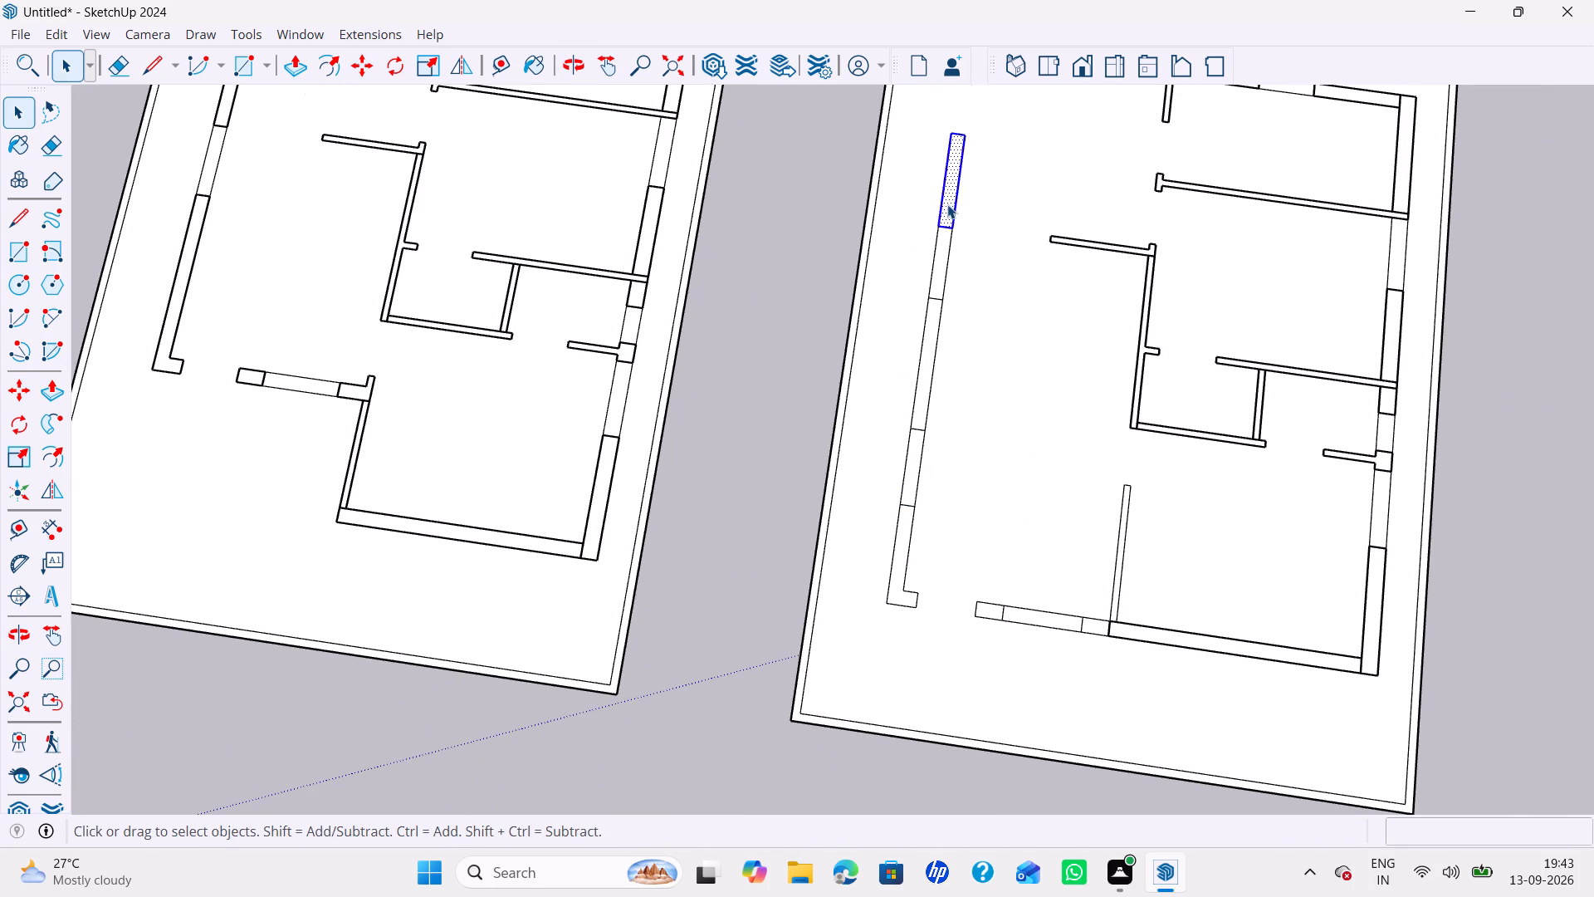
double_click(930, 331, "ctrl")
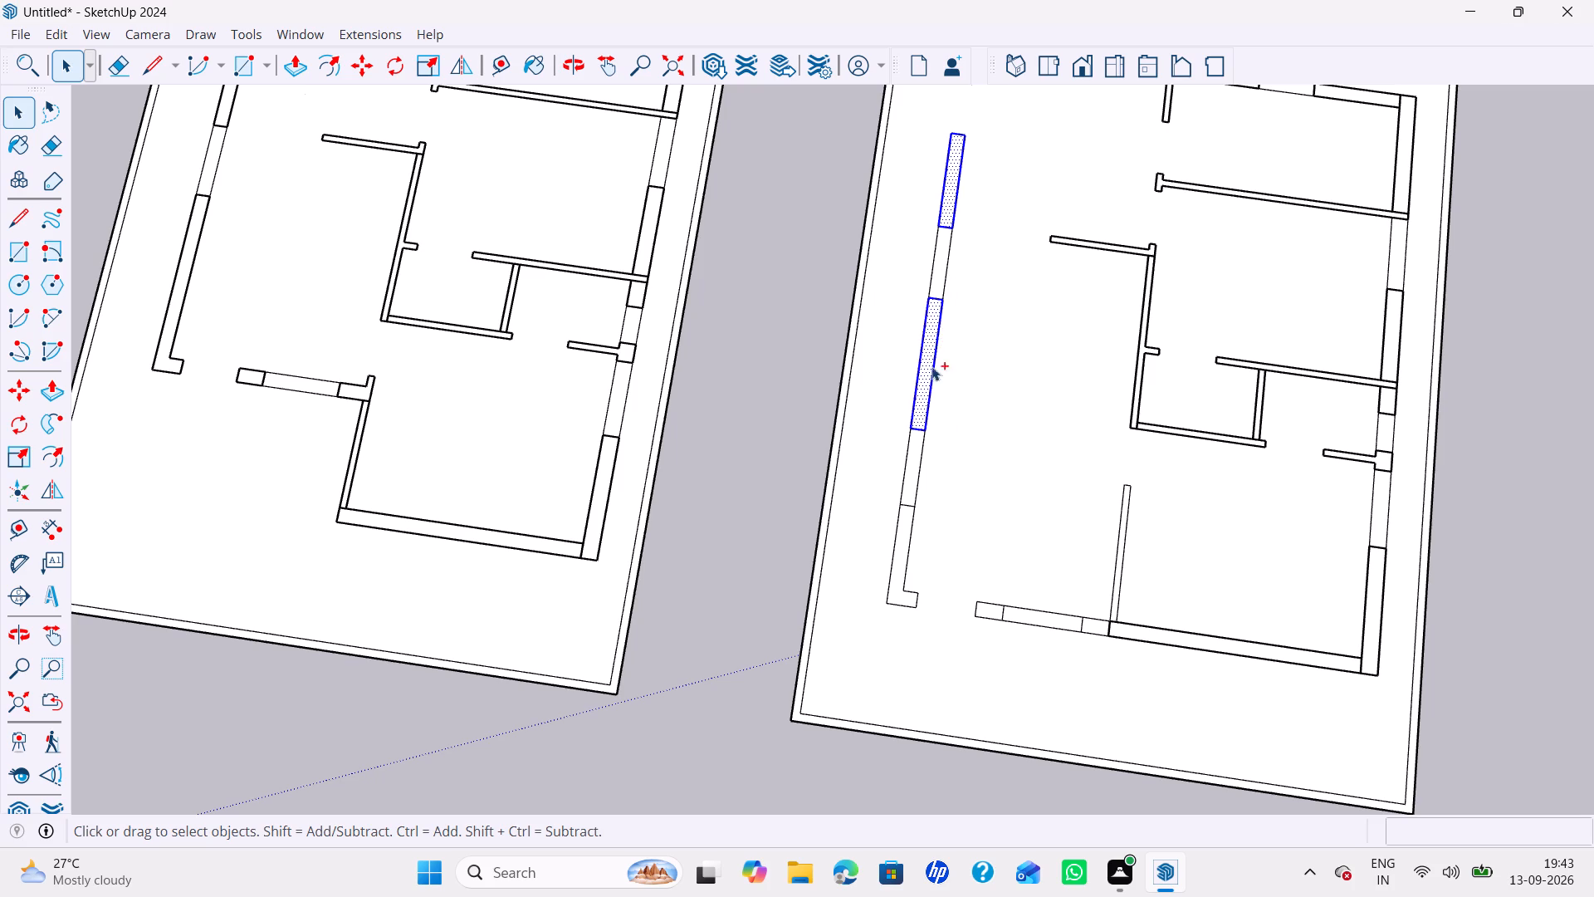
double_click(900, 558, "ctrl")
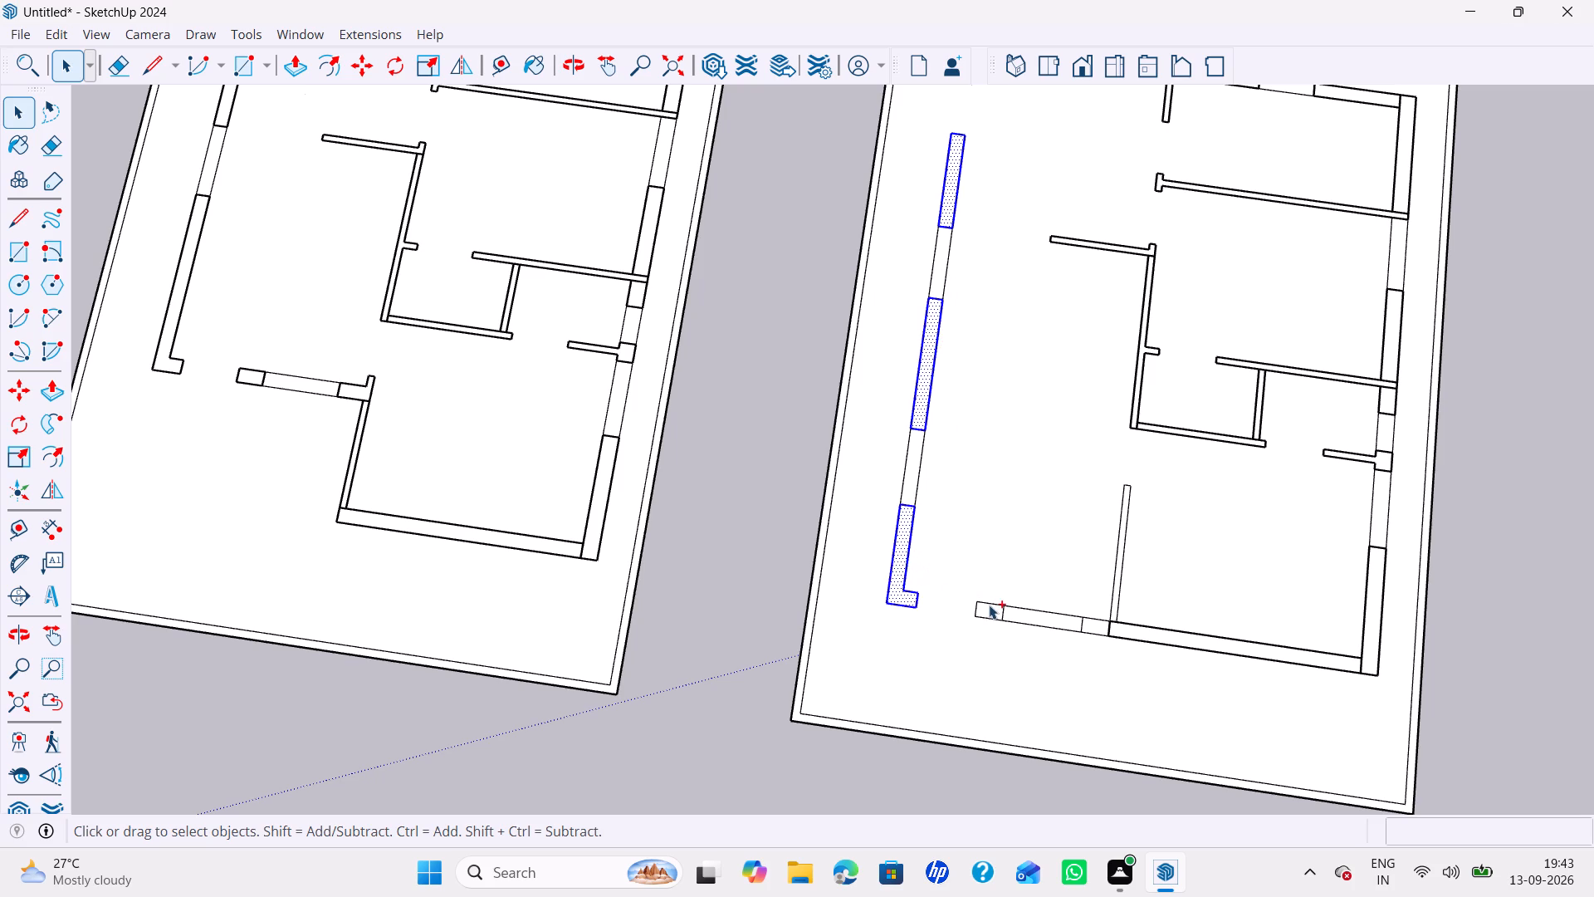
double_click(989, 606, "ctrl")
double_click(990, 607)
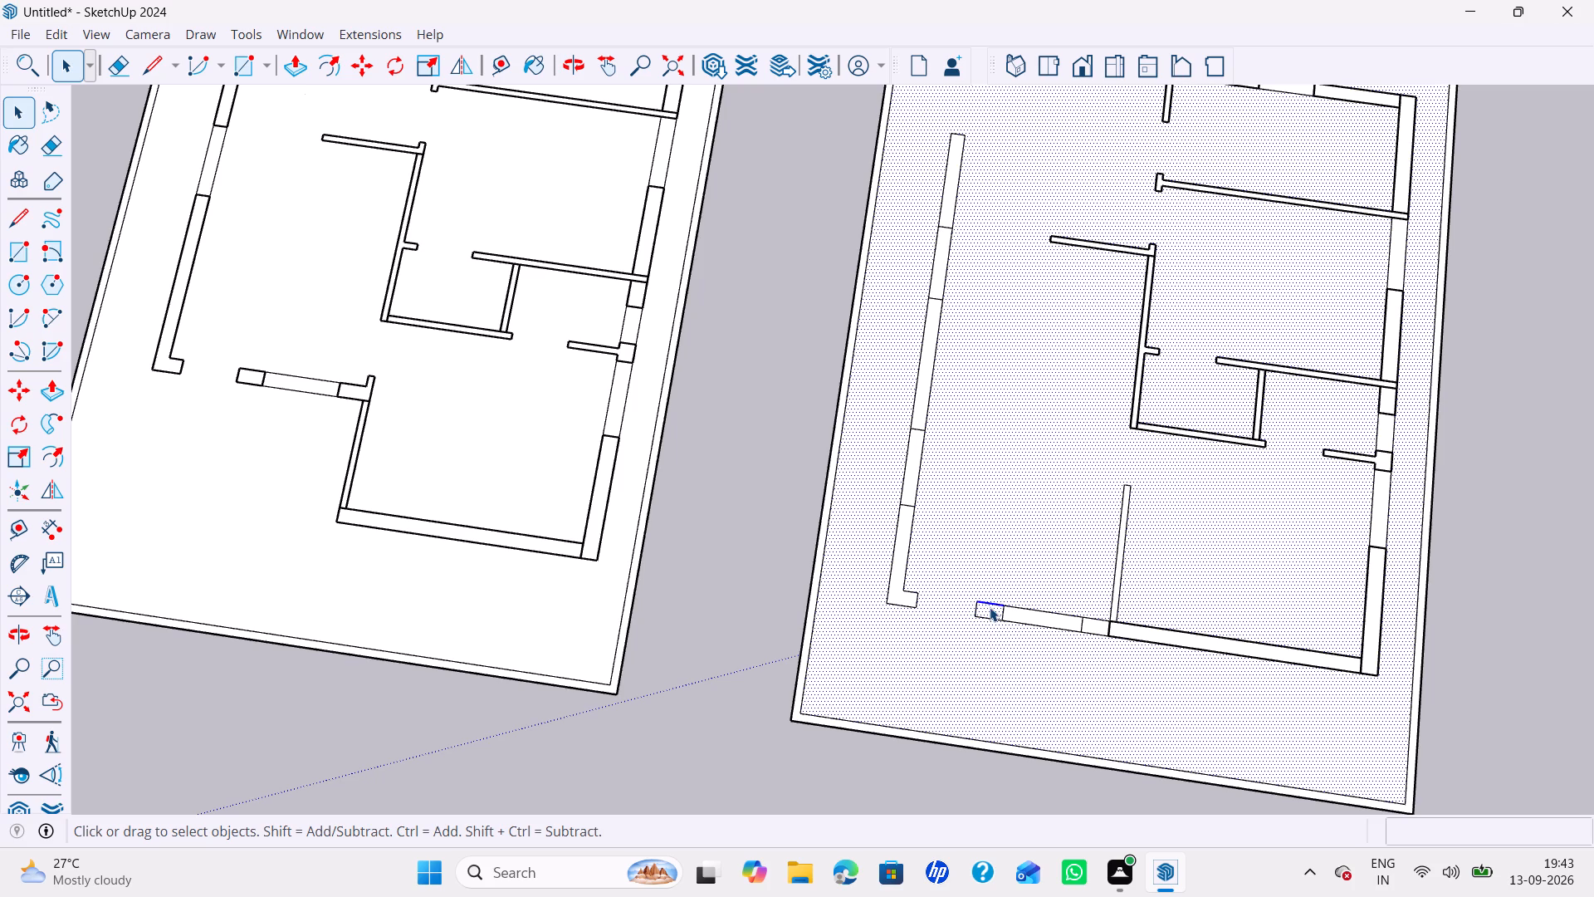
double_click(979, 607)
Group the copied plan's outer side wall segments, including the L-shaped end, without the short front wall's pieces.
scroll(983, 610, "up", 3)
double_click(988, 609)
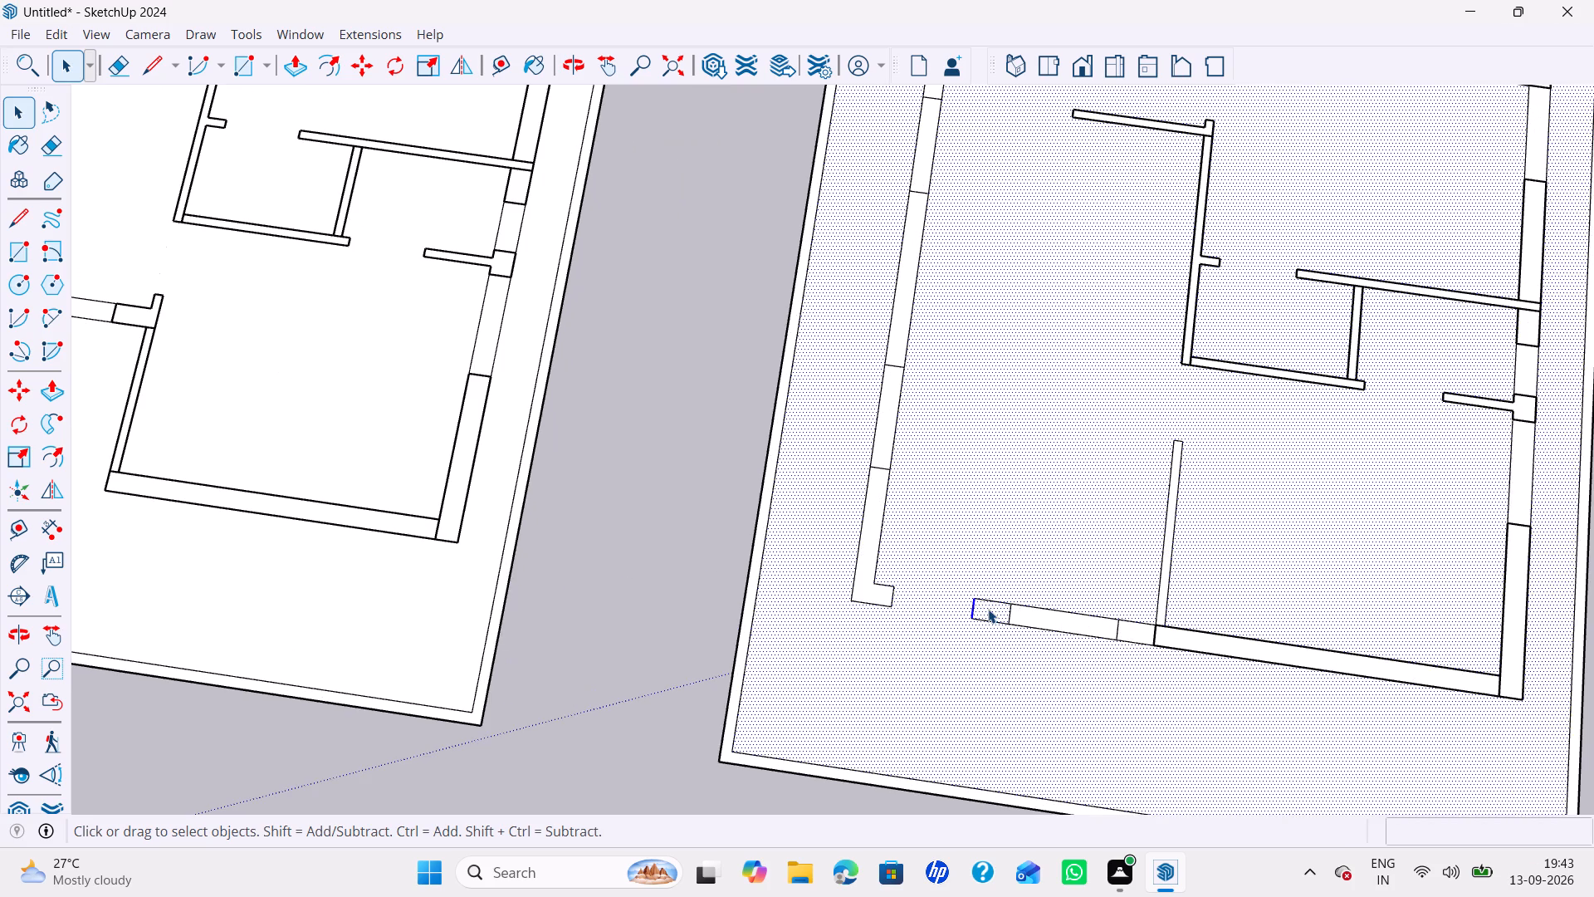
double_click(872, 589, "ctrl")
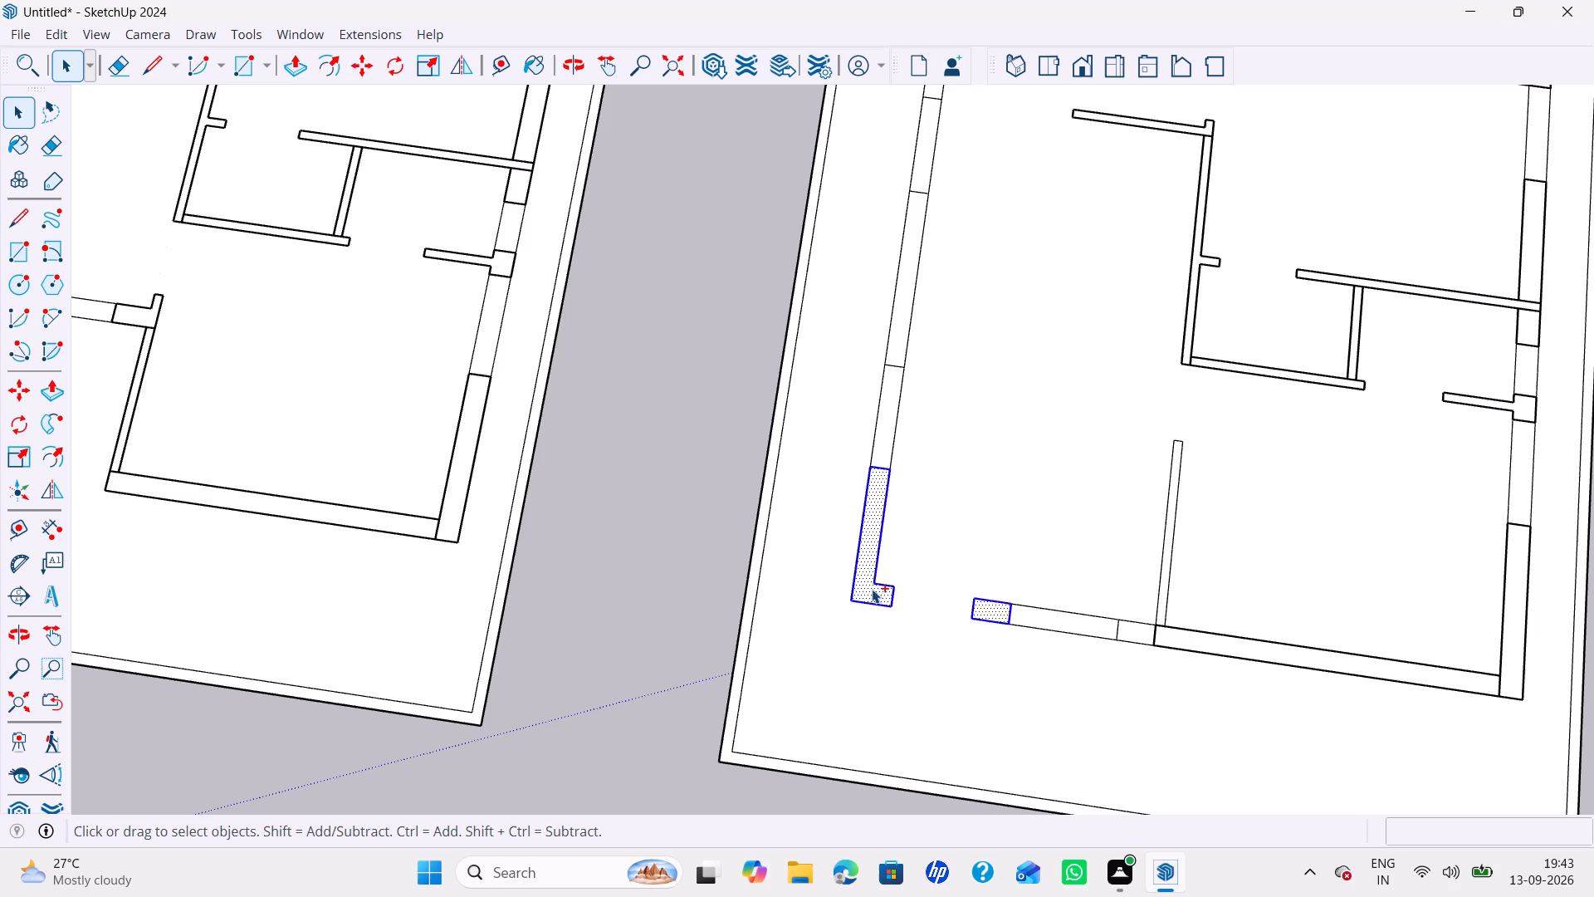
scroll(887, 420, "down", 4)
double_click(903, 311, "ctrl")
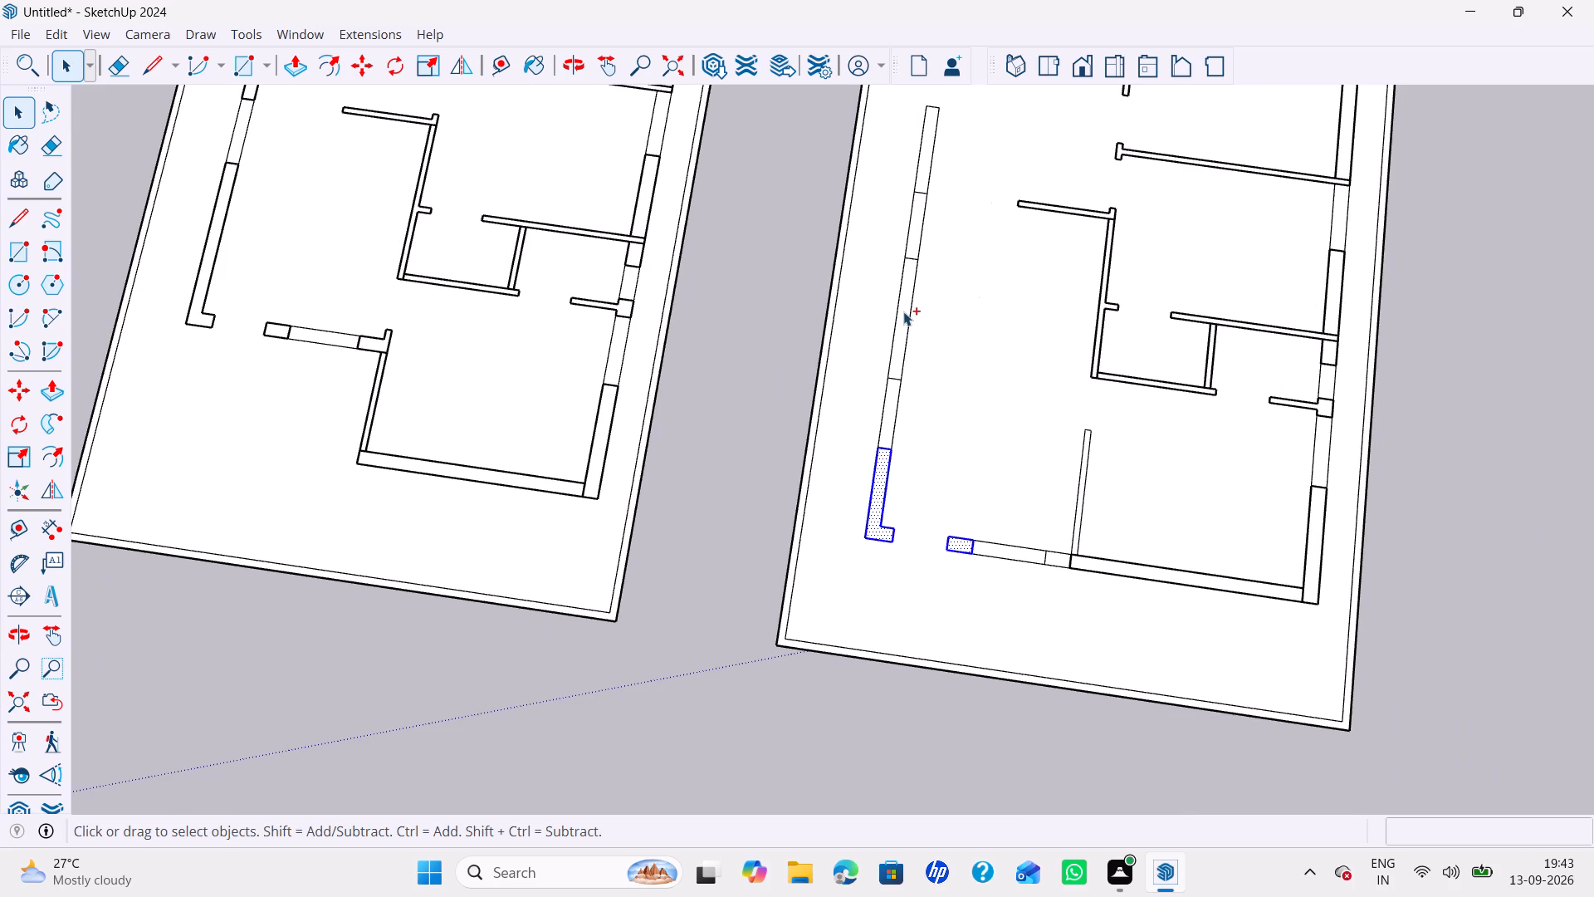
double_click(922, 163, "ctrl")
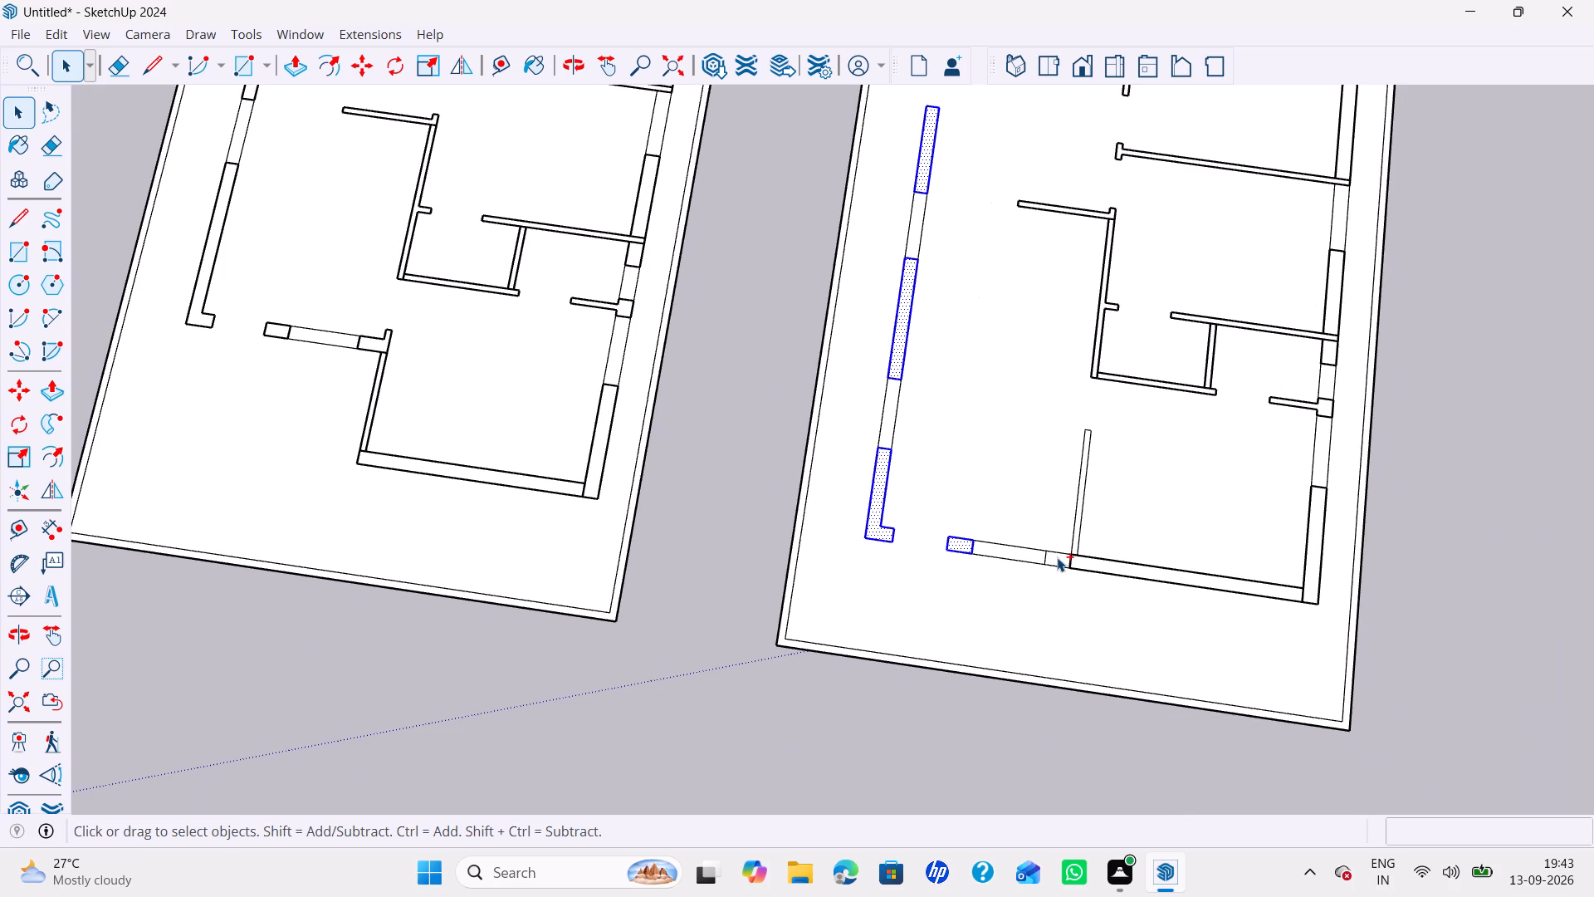
double_click(1057, 557, "ctrl")
right_click(1057, 557)
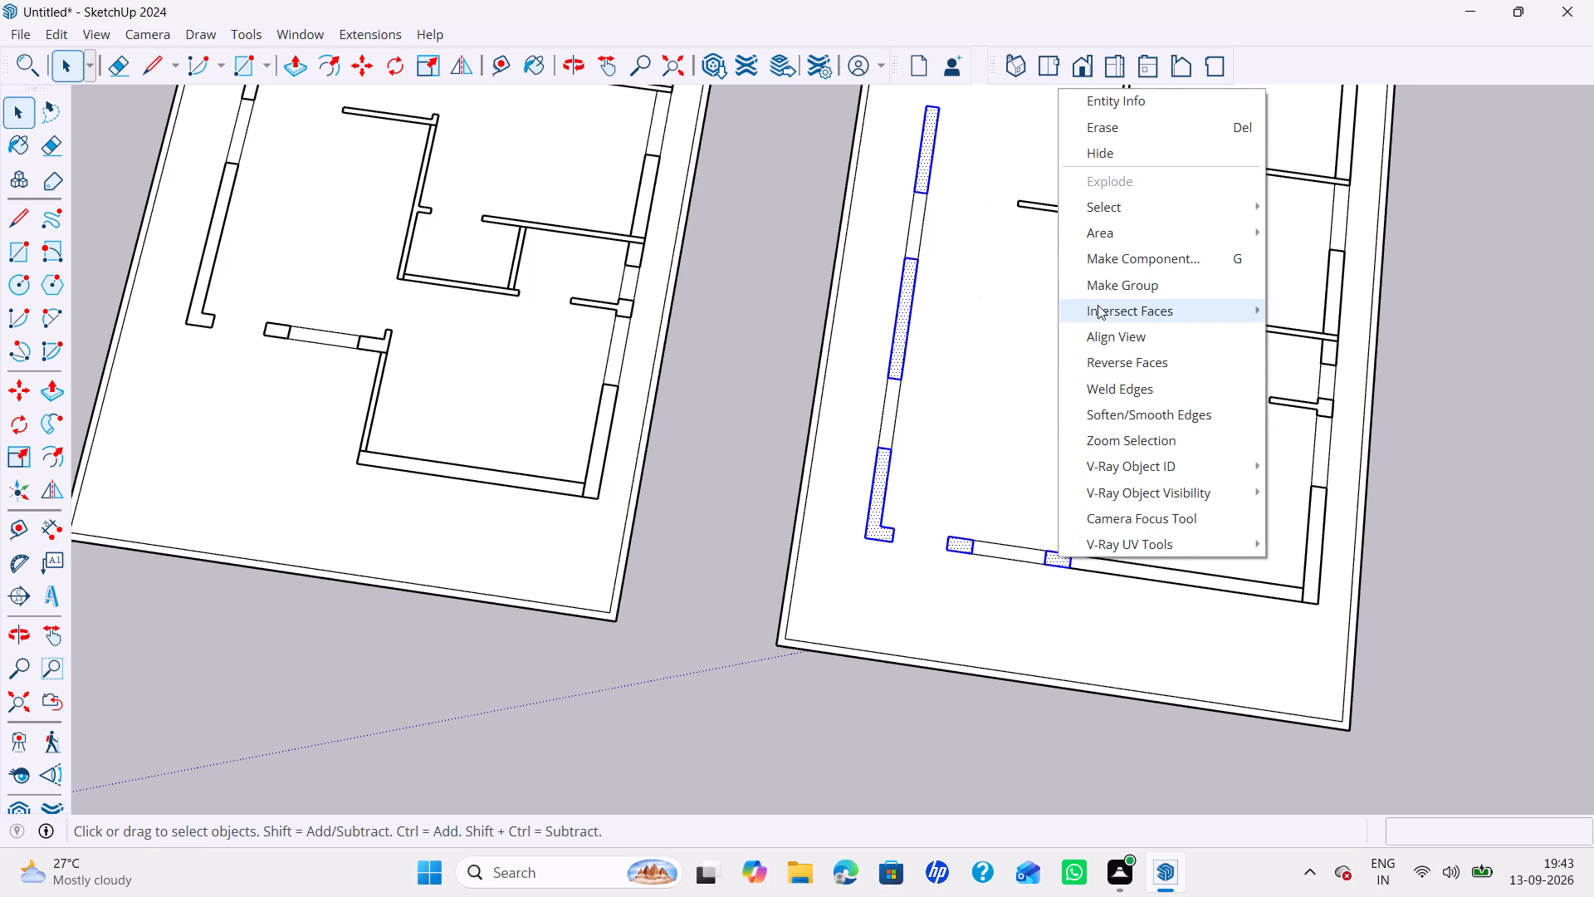
double_click(1056, 558, "ctrl+shift")
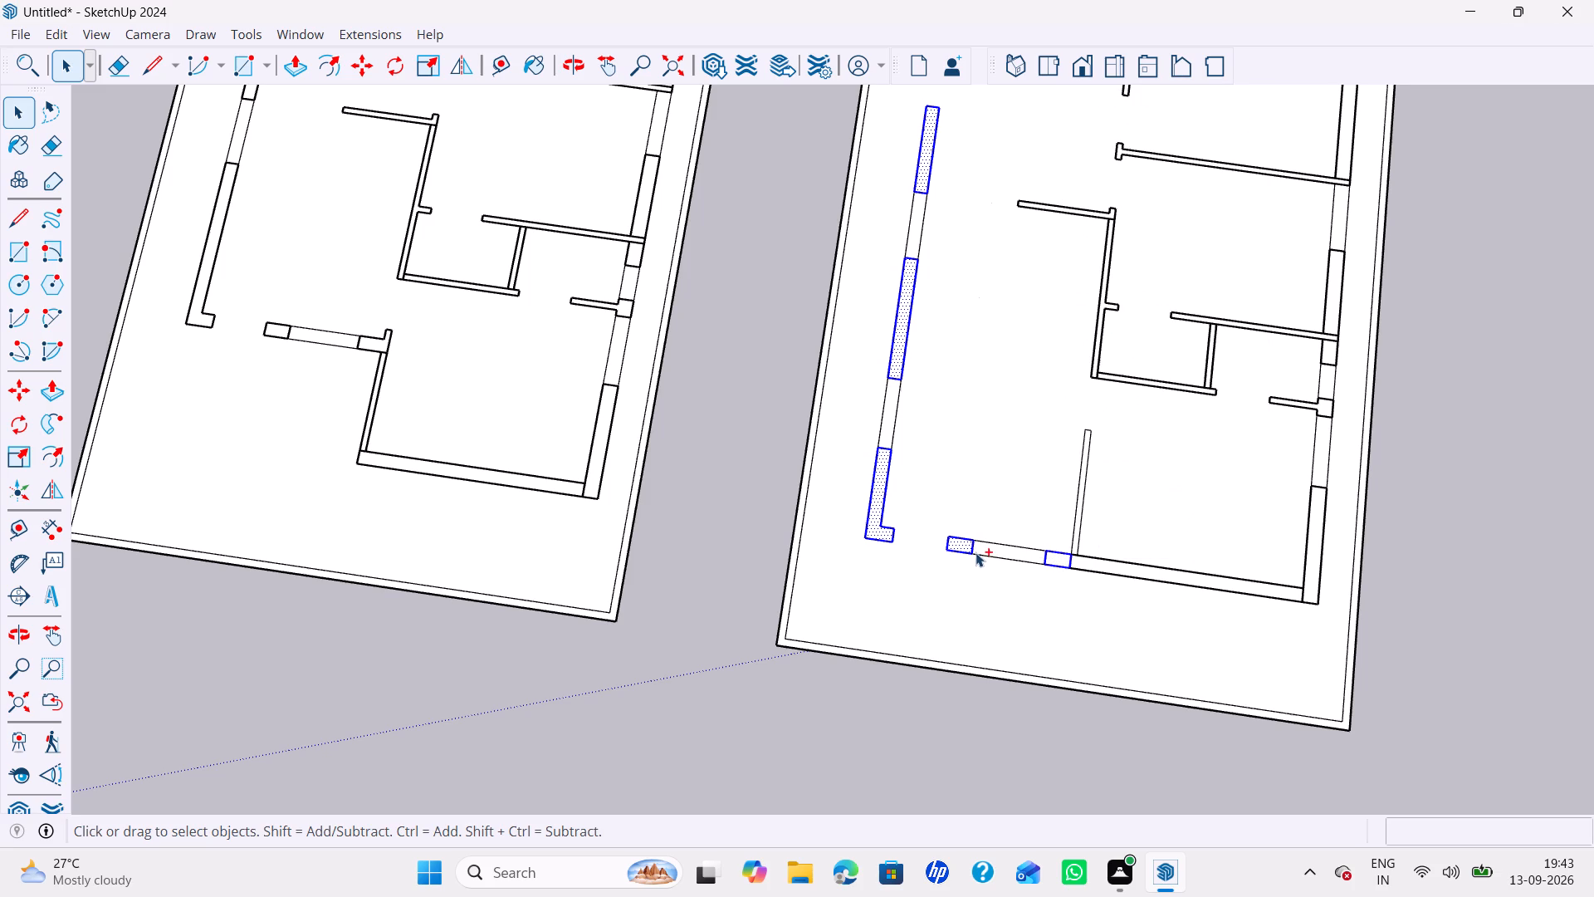
left_click_drag(943, 523, 984, 572, "ctrl+shift")
left_click_drag(984, 572, 987, 575, "ctrl+shift")
left_click_drag(1026, 514, 1093, 620, "ctrl+shift")
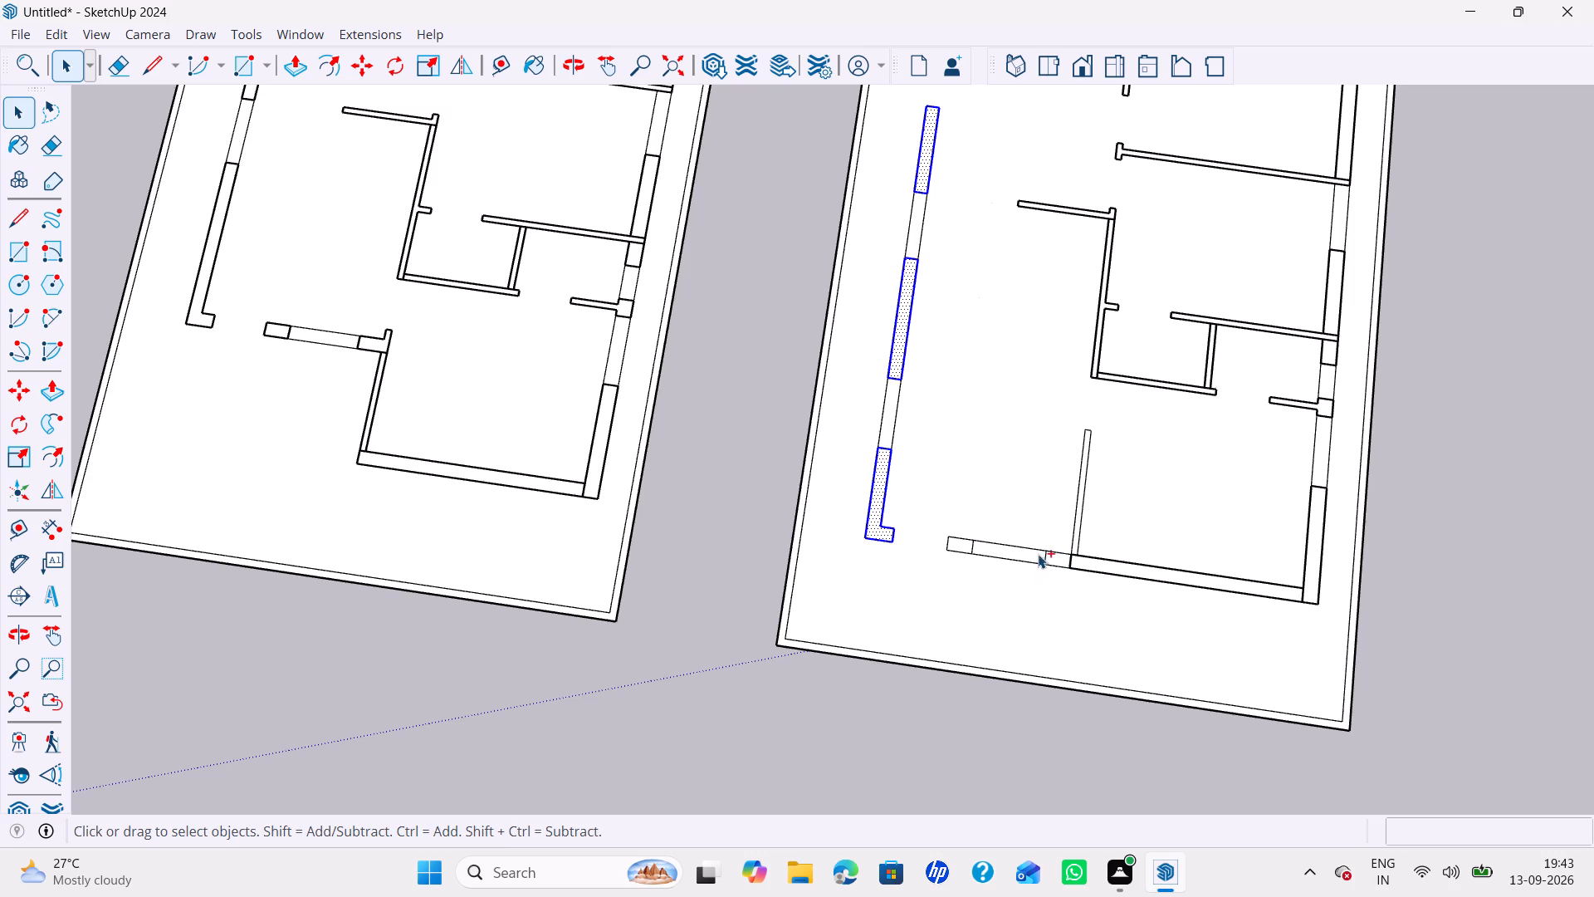
right_click(881, 472, "ctrl")
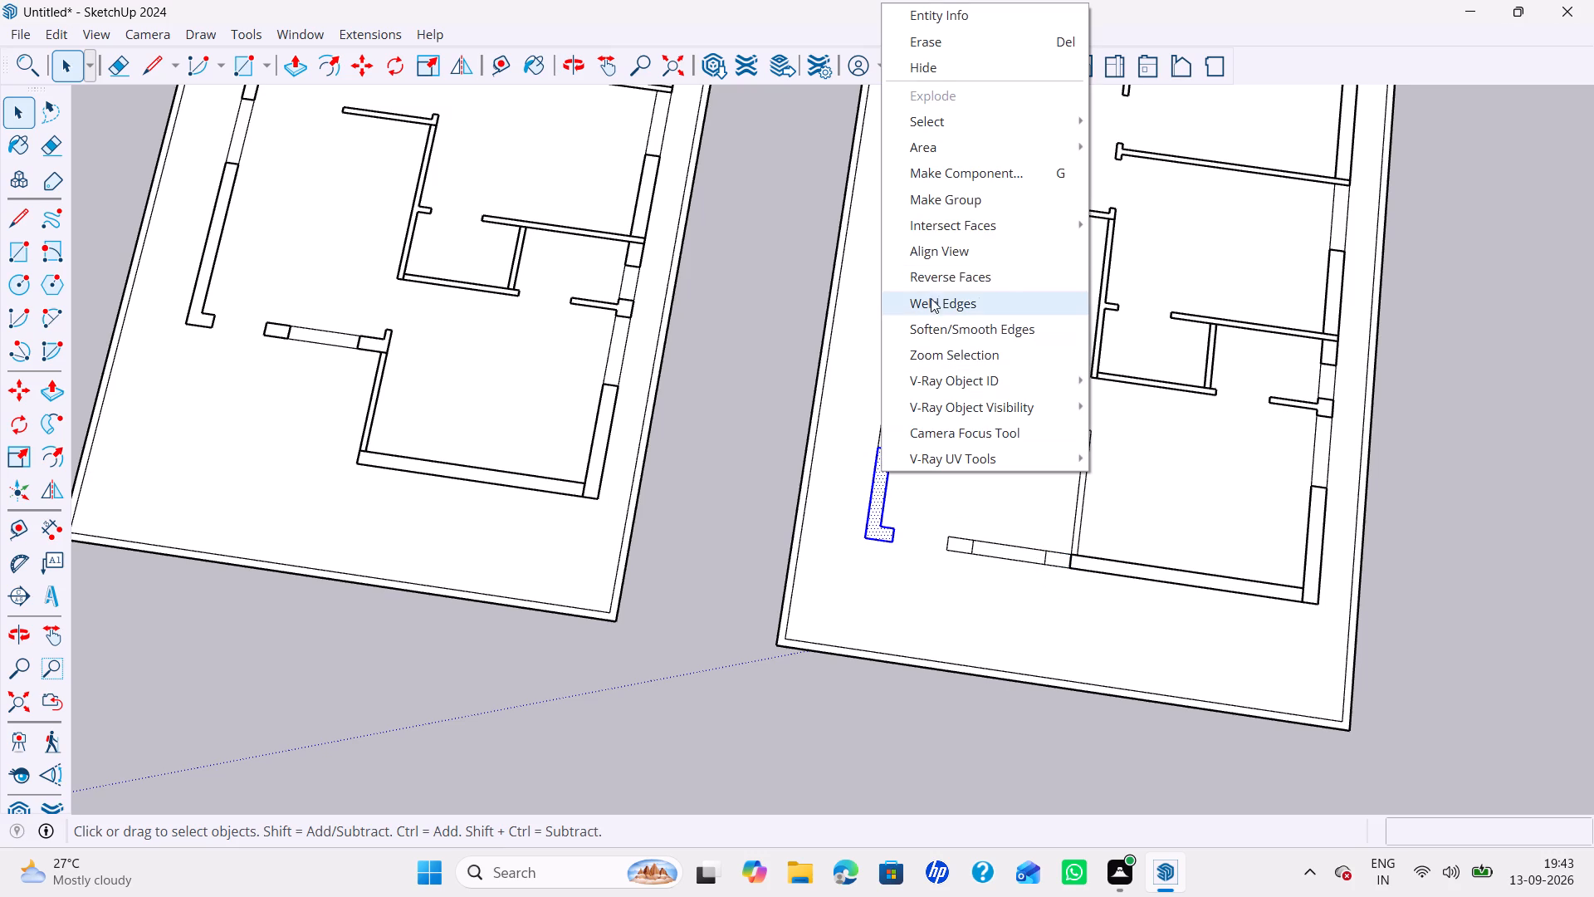
left_click(947, 204, "ctrl")
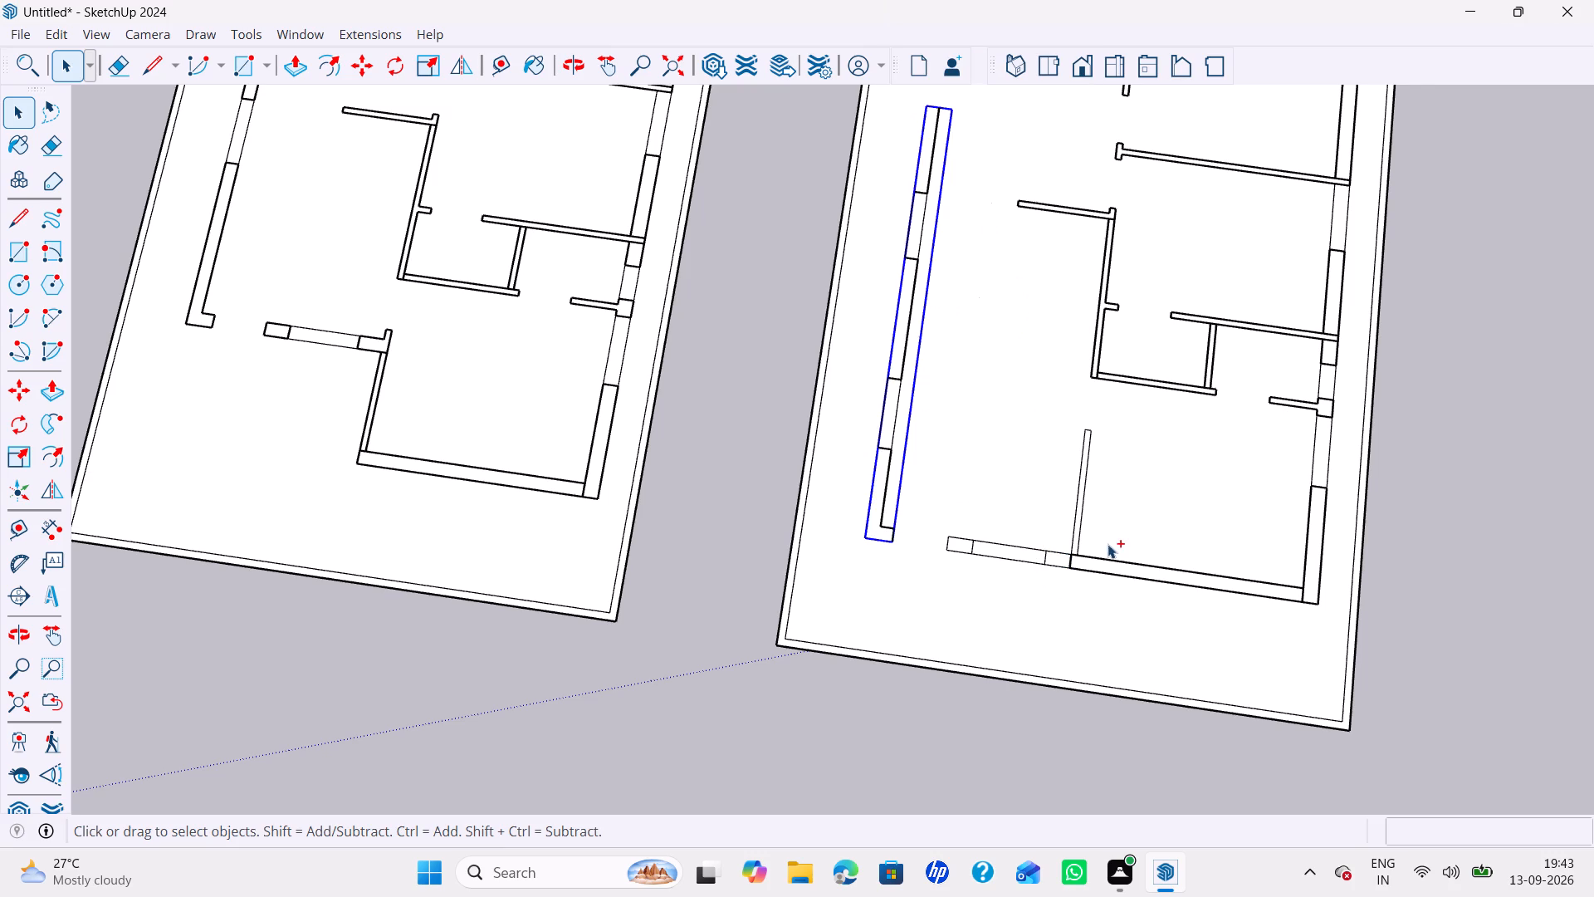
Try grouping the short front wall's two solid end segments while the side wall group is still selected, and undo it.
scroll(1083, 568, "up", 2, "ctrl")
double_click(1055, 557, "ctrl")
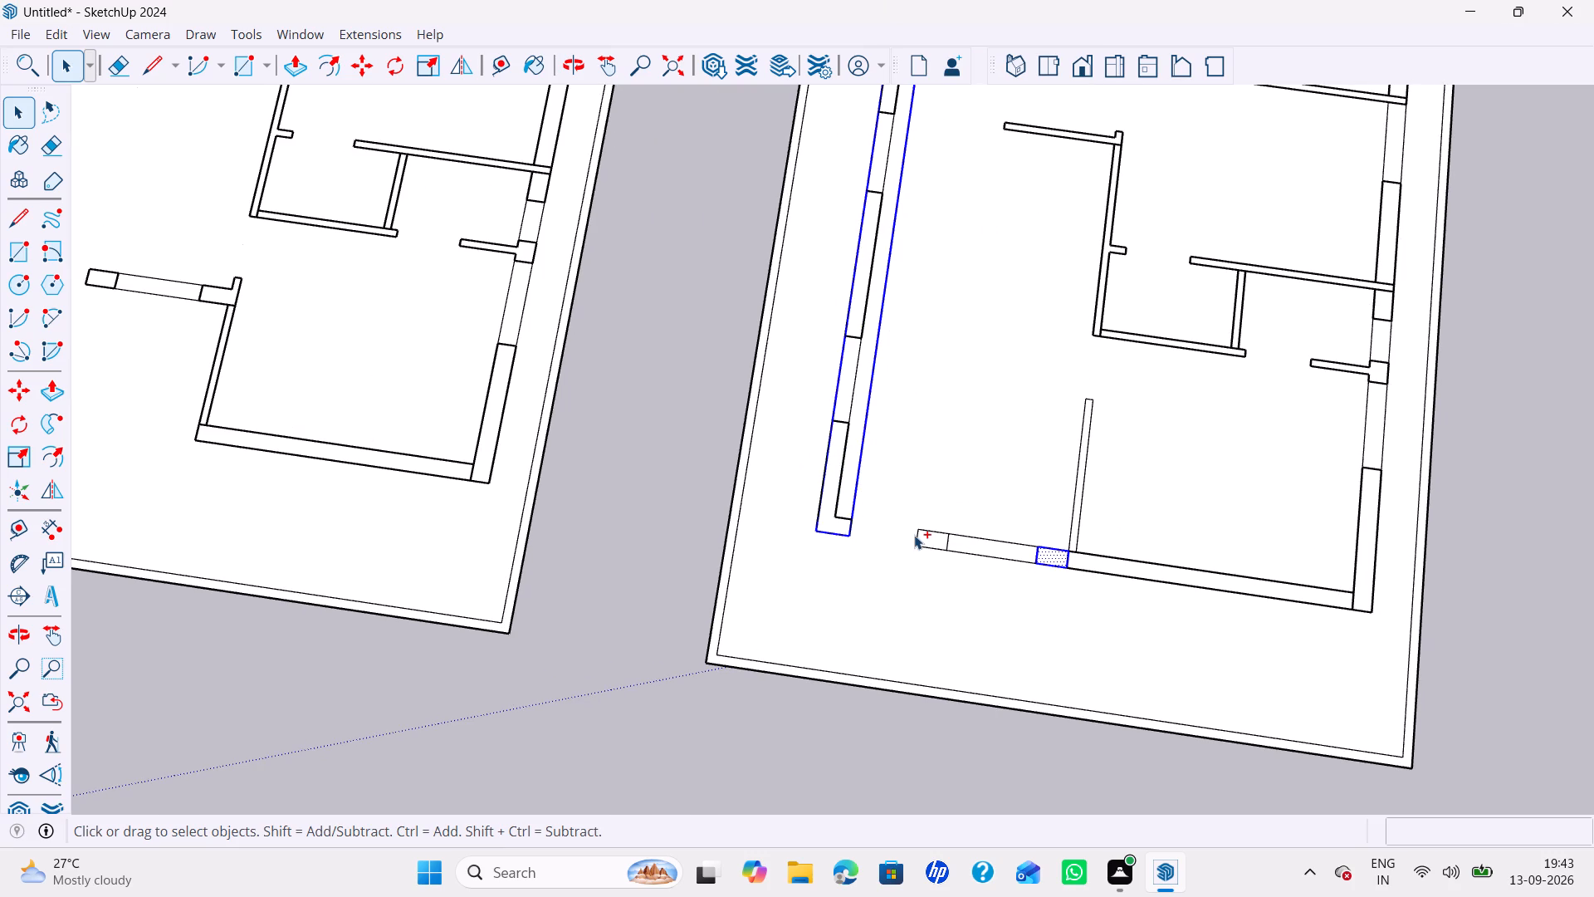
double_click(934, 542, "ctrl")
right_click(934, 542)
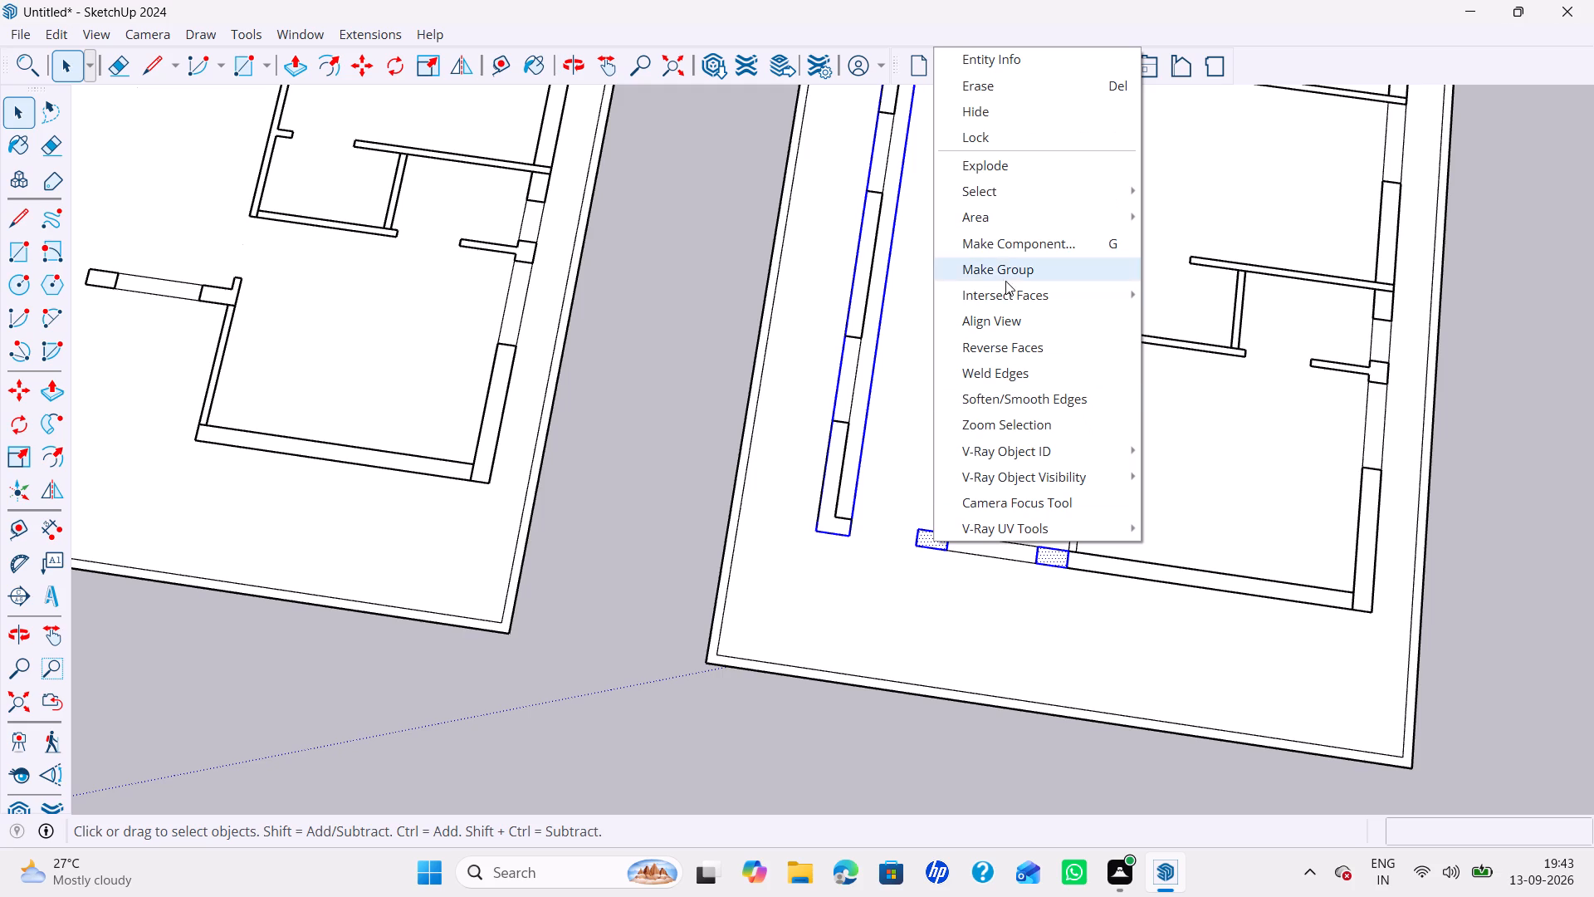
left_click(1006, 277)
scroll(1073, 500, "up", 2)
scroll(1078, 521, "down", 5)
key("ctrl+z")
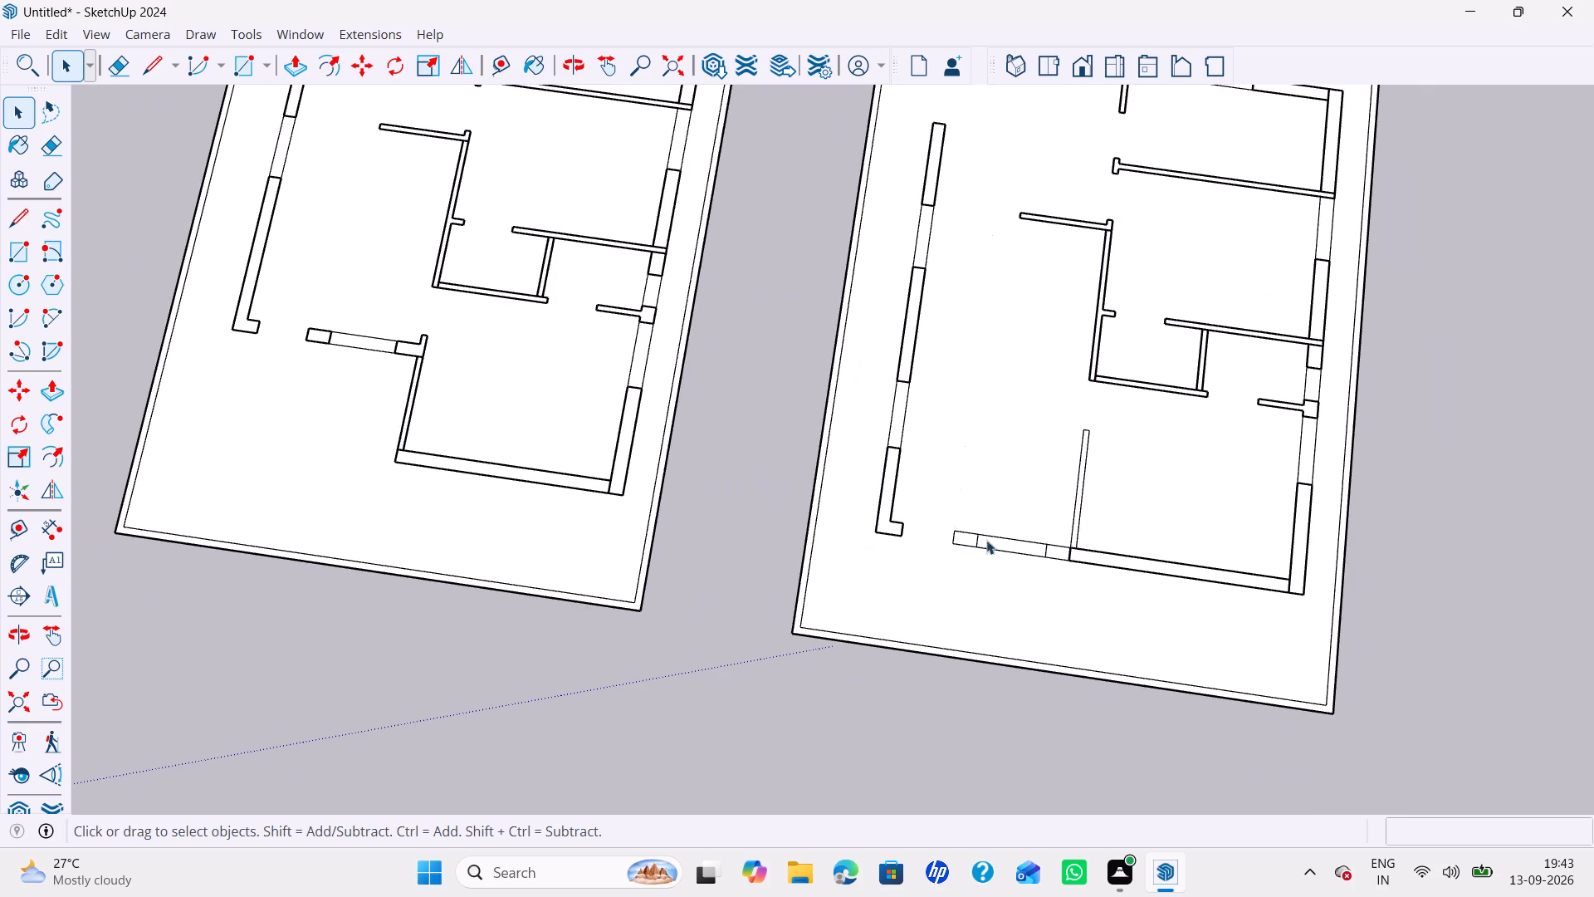
Group the short front wall's two solid segments on either side of its opening in the copied plan.
double_click(961, 539)
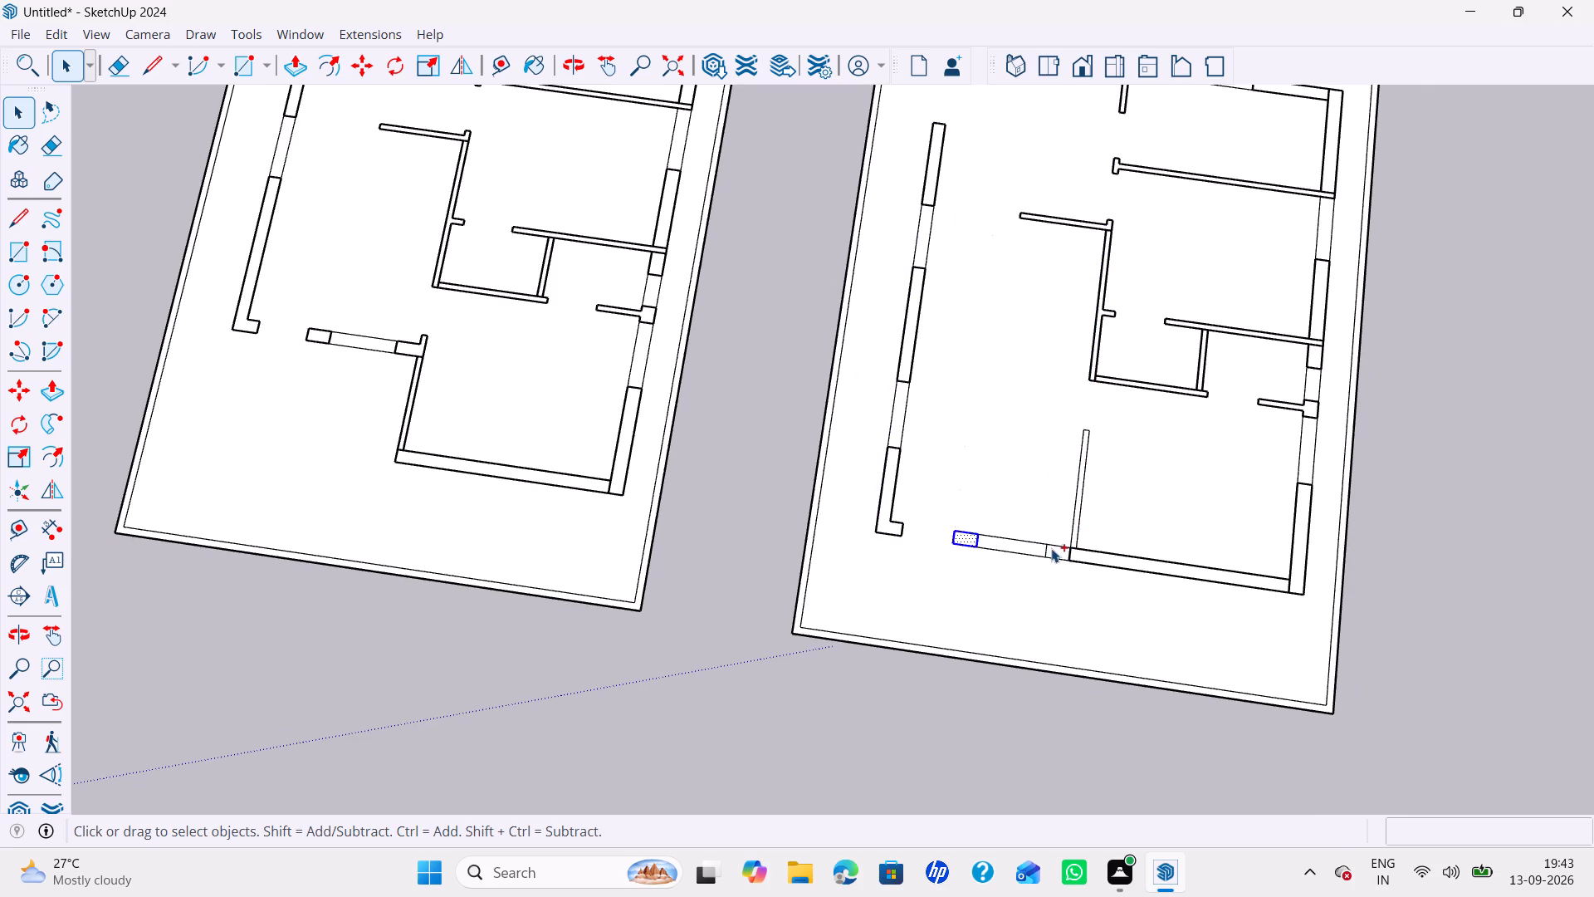
double_click(1054, 549, "ctrl")
double_click(1054, 551)
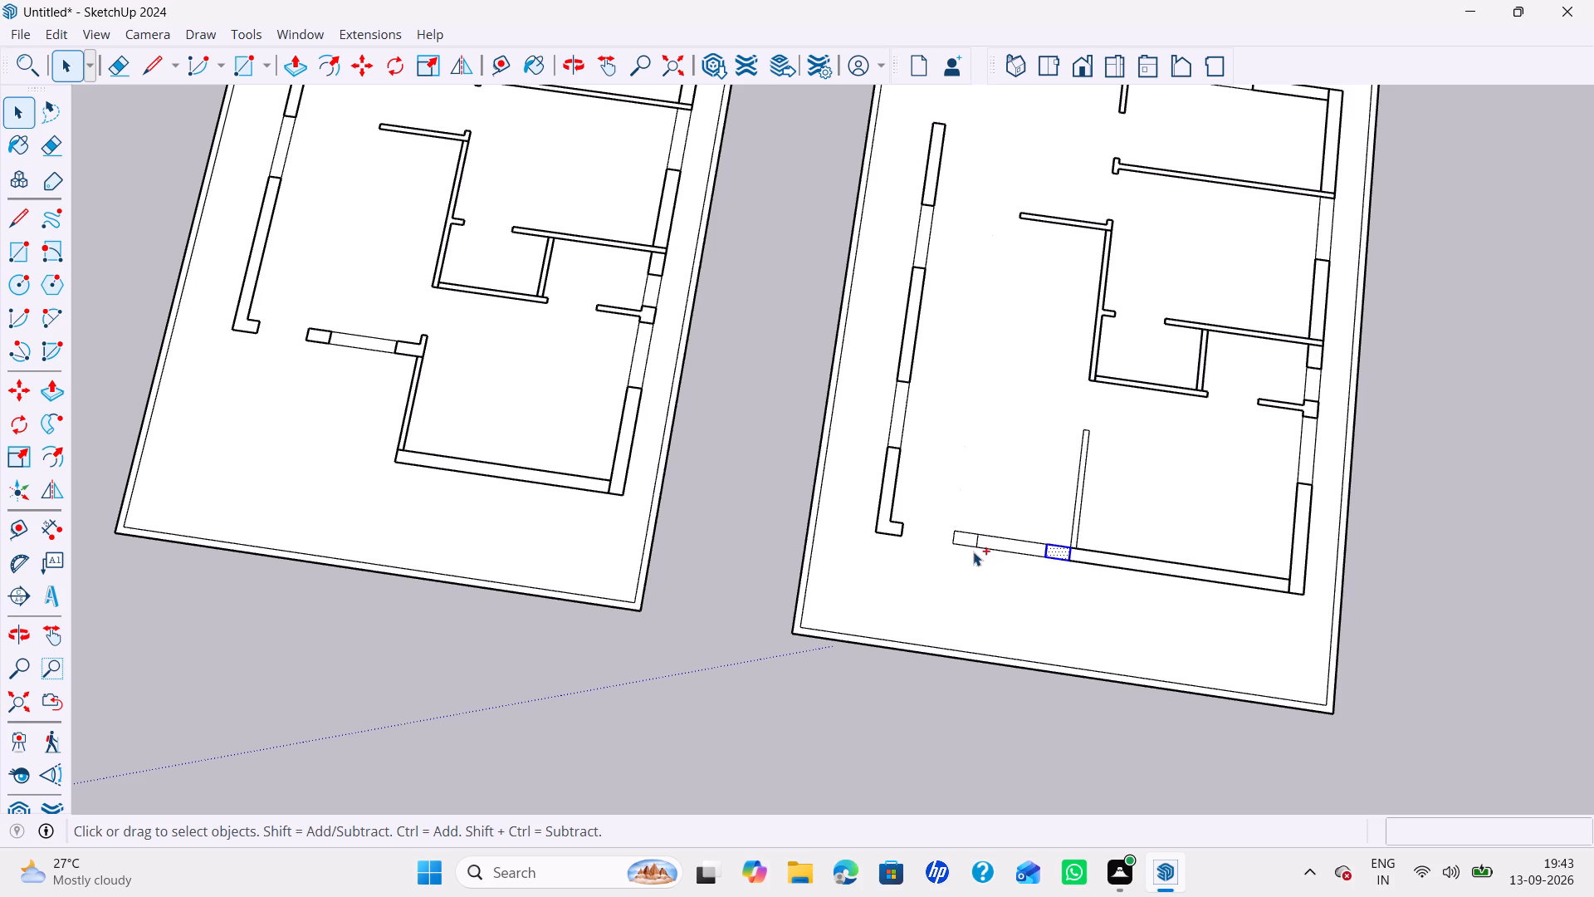
double_click(964, 540, "ctrl")
right_click(964, 540)
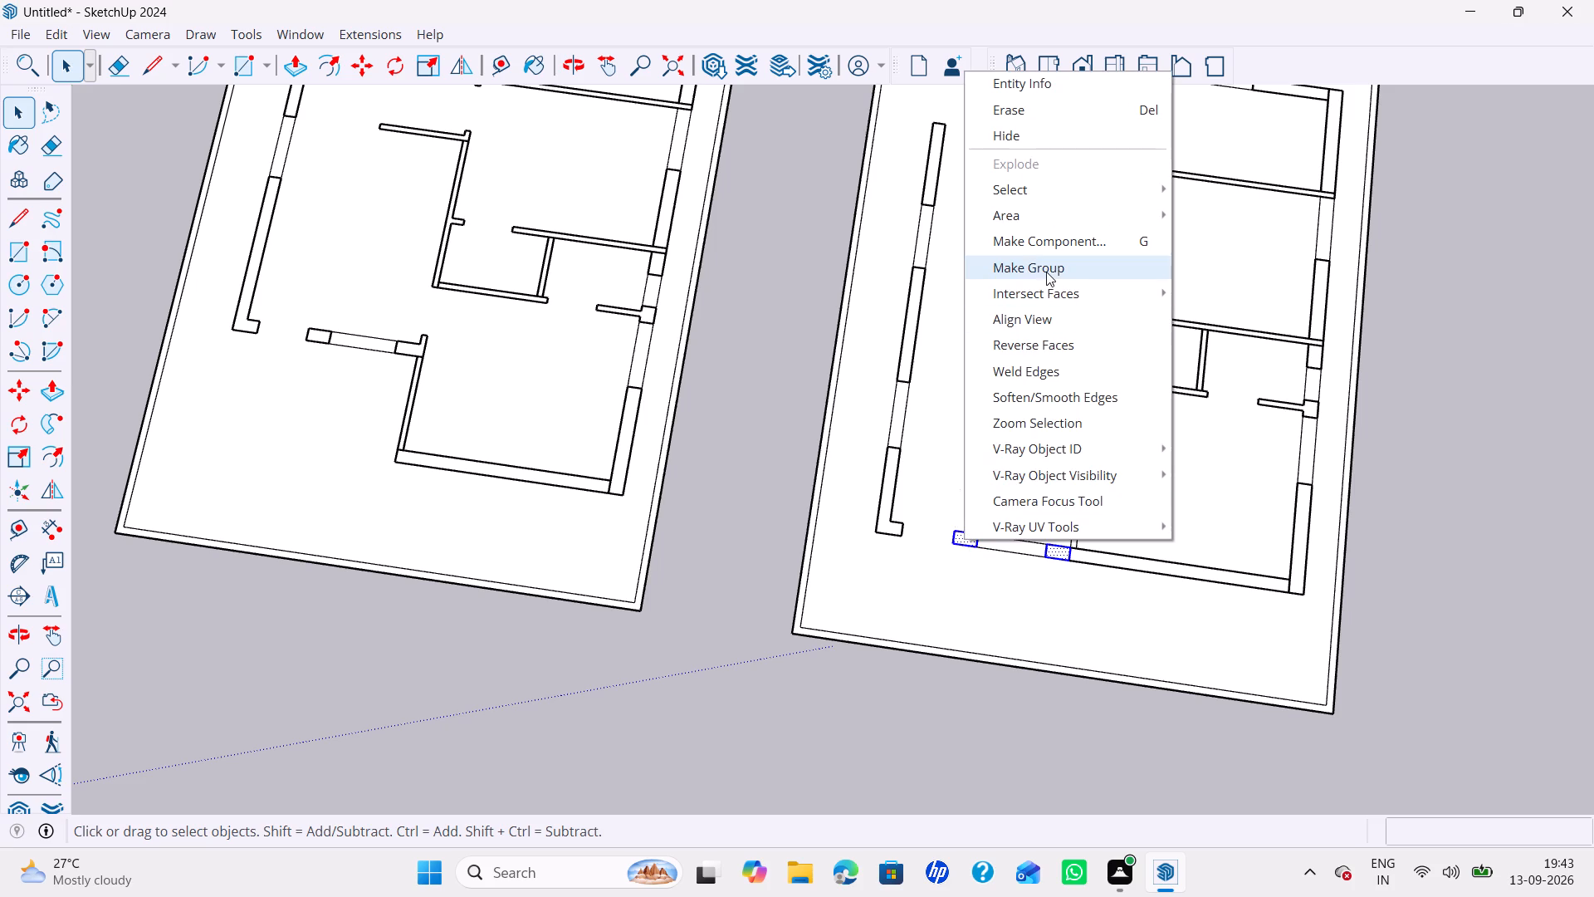
left_click(1046, 272)
Group the thin side wall that meets the short front wall in the copied plan.
scroll(1074, 507, "up", 4)
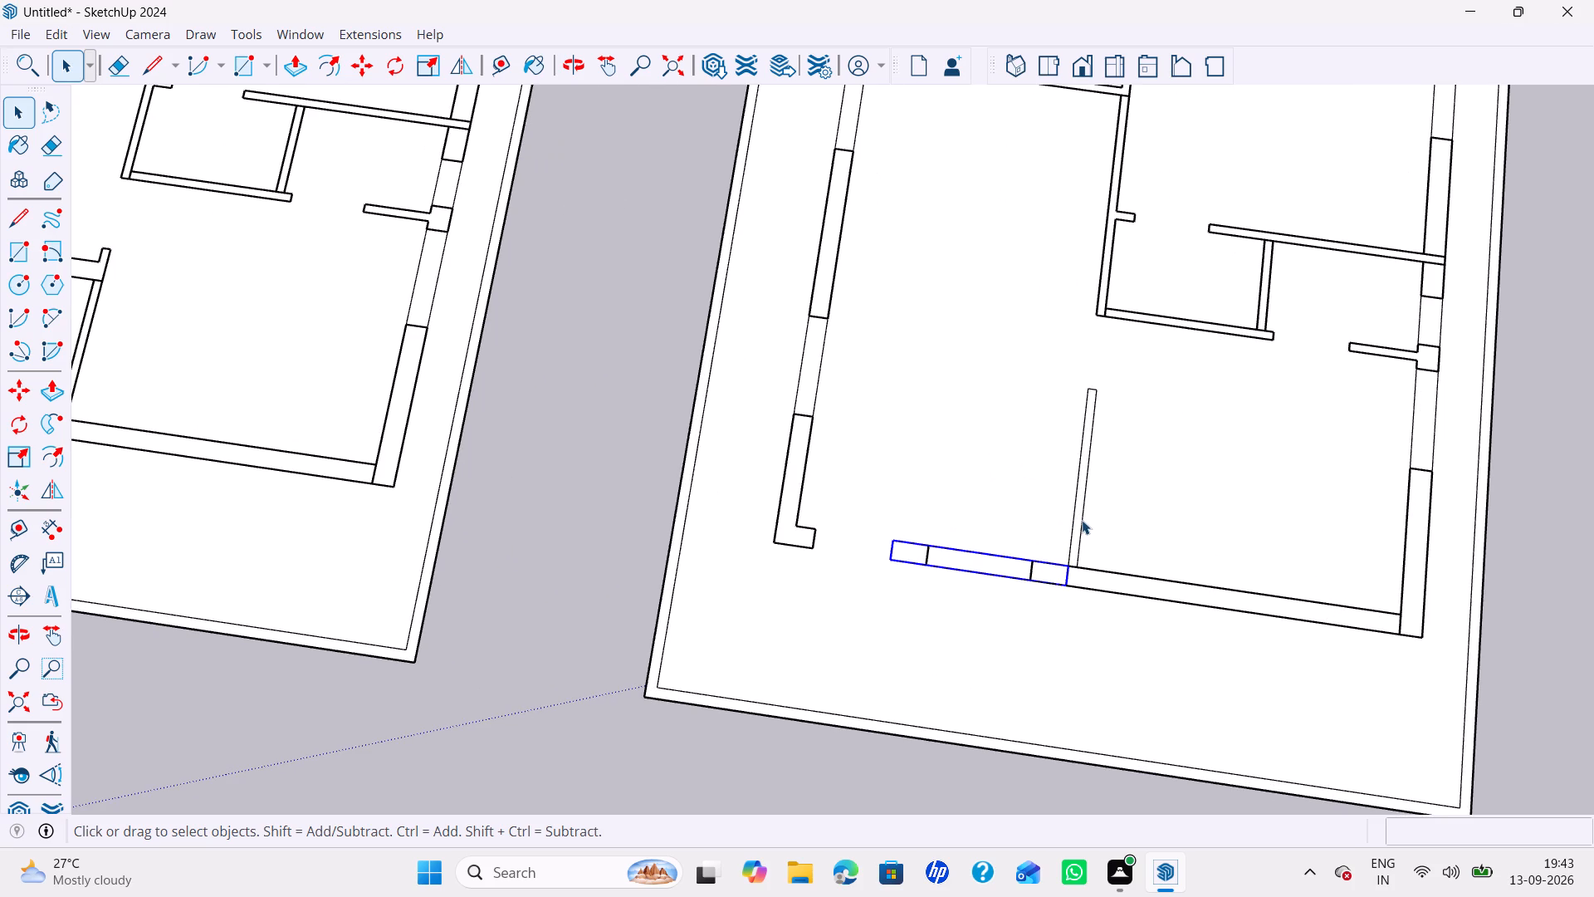
double_click(1078, 522)
right_click(1078, 522)
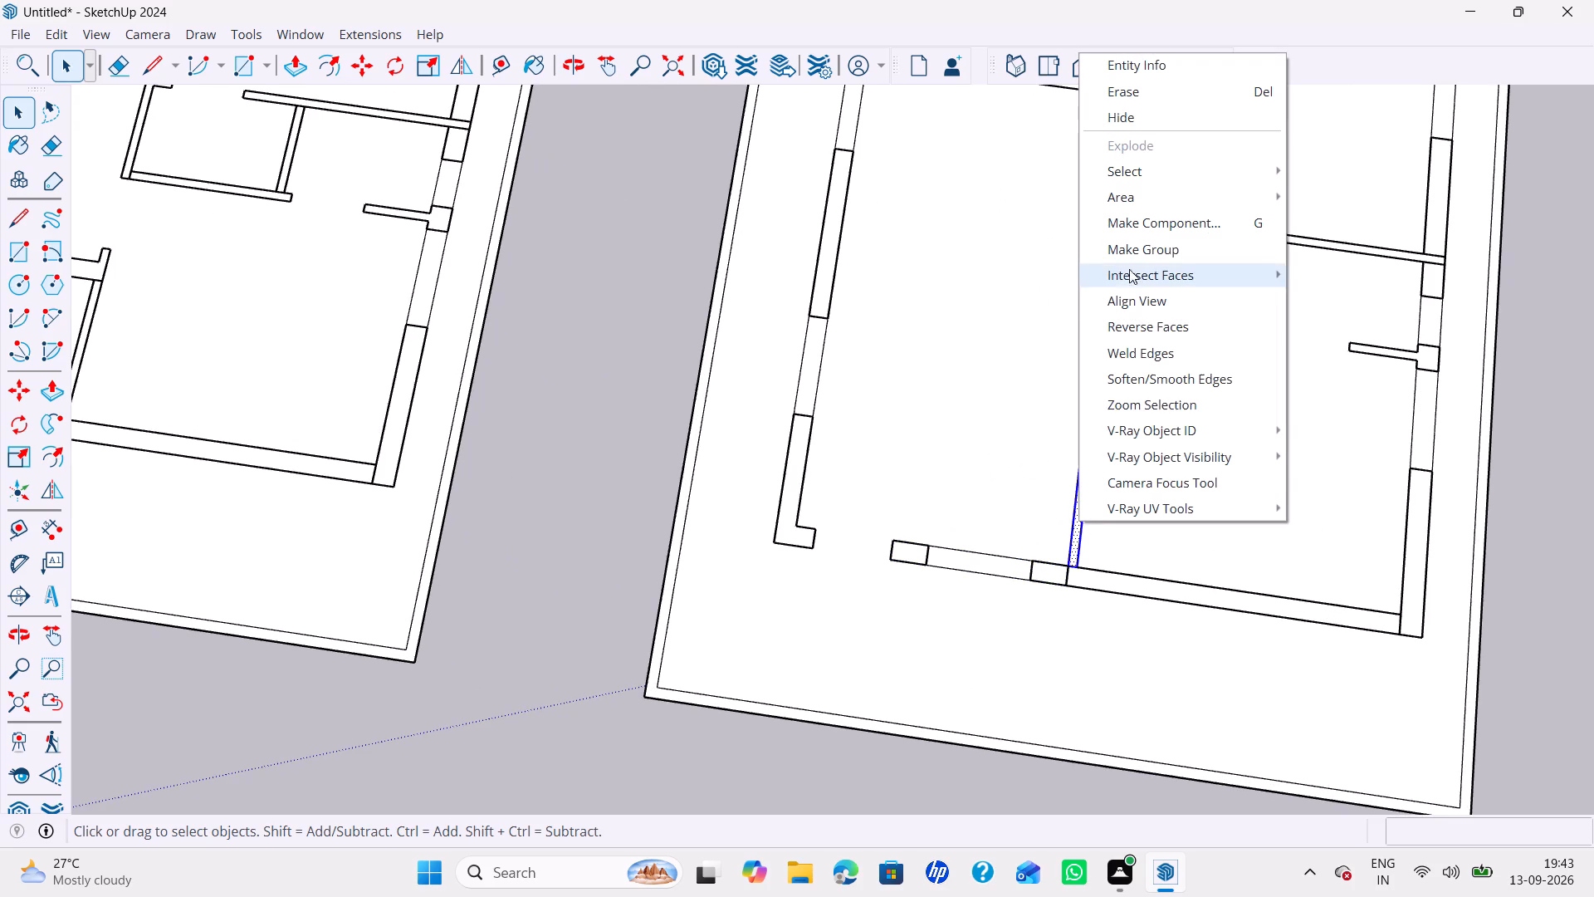
left_click(1144, 249)
scroll(1092, 331, "down", 7)
middle_click_drag(927, 474, 975, 453)
scroll(1009, 506, "up", 1)
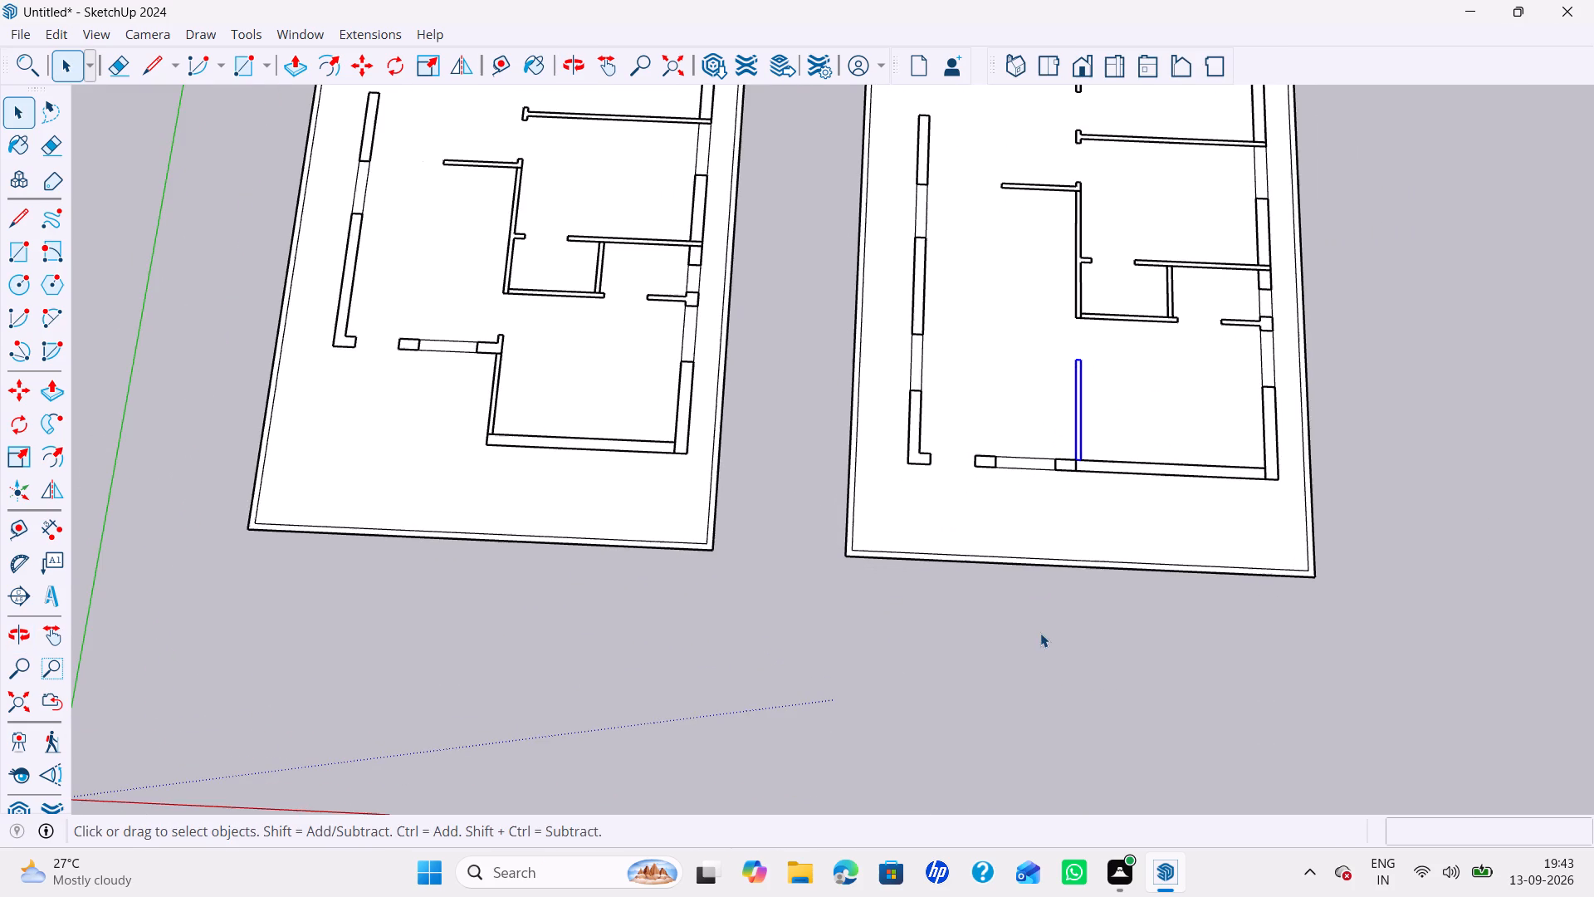
left_click(1040, 633)
Open the L-shaped rear corner wall's group in the original plan and extrude its face up 10'.
scroll(979, 594, "down", 5)
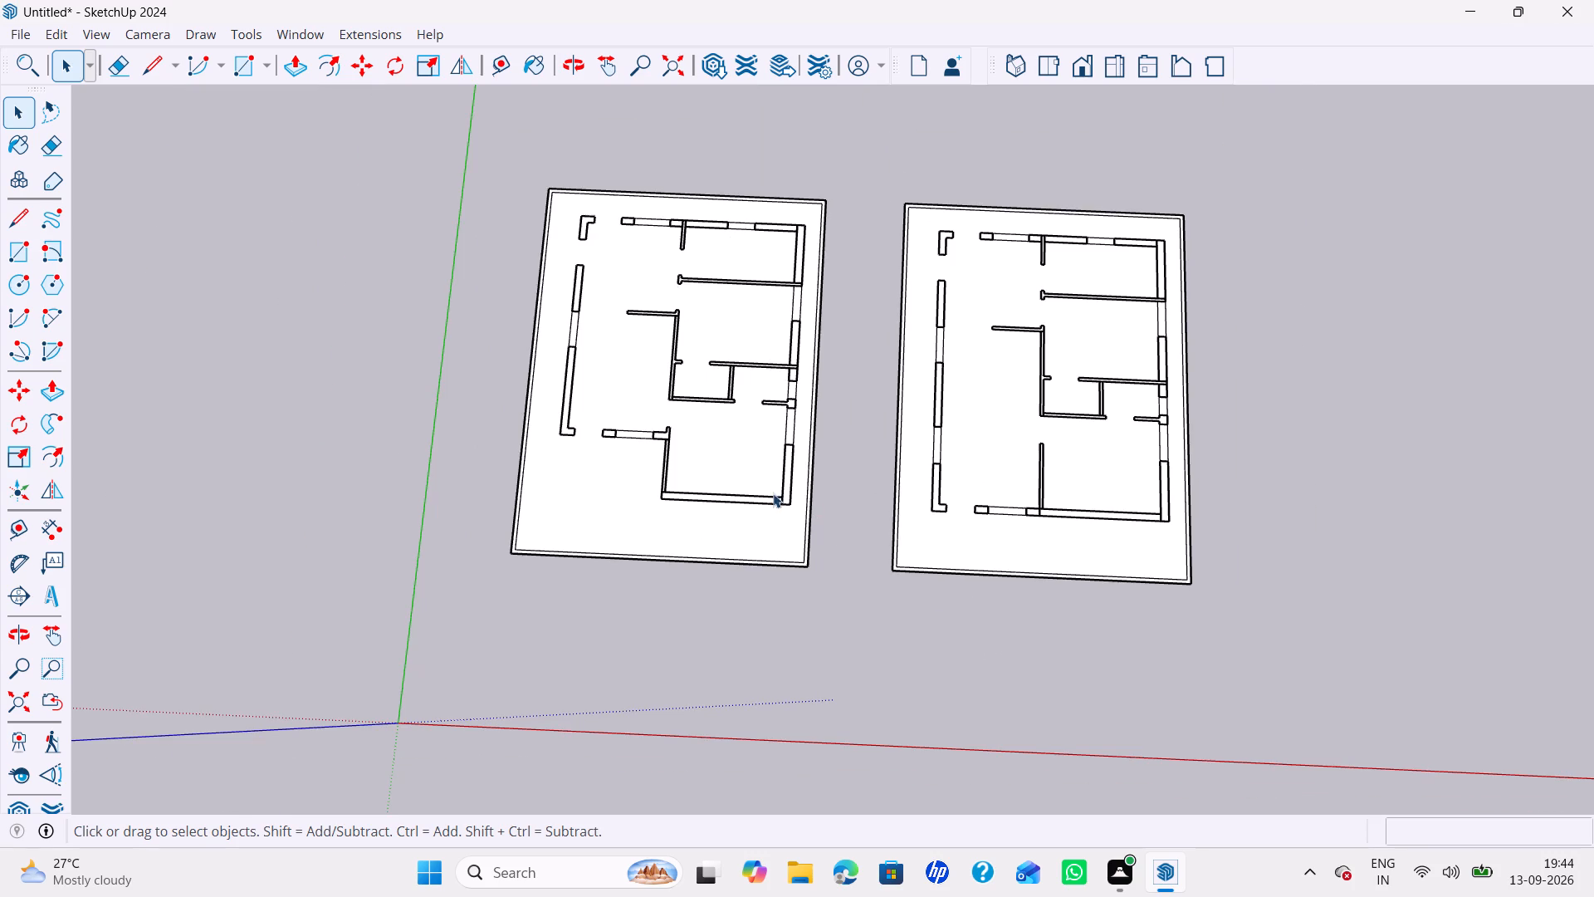
scroll(657, 229, "up", 3)
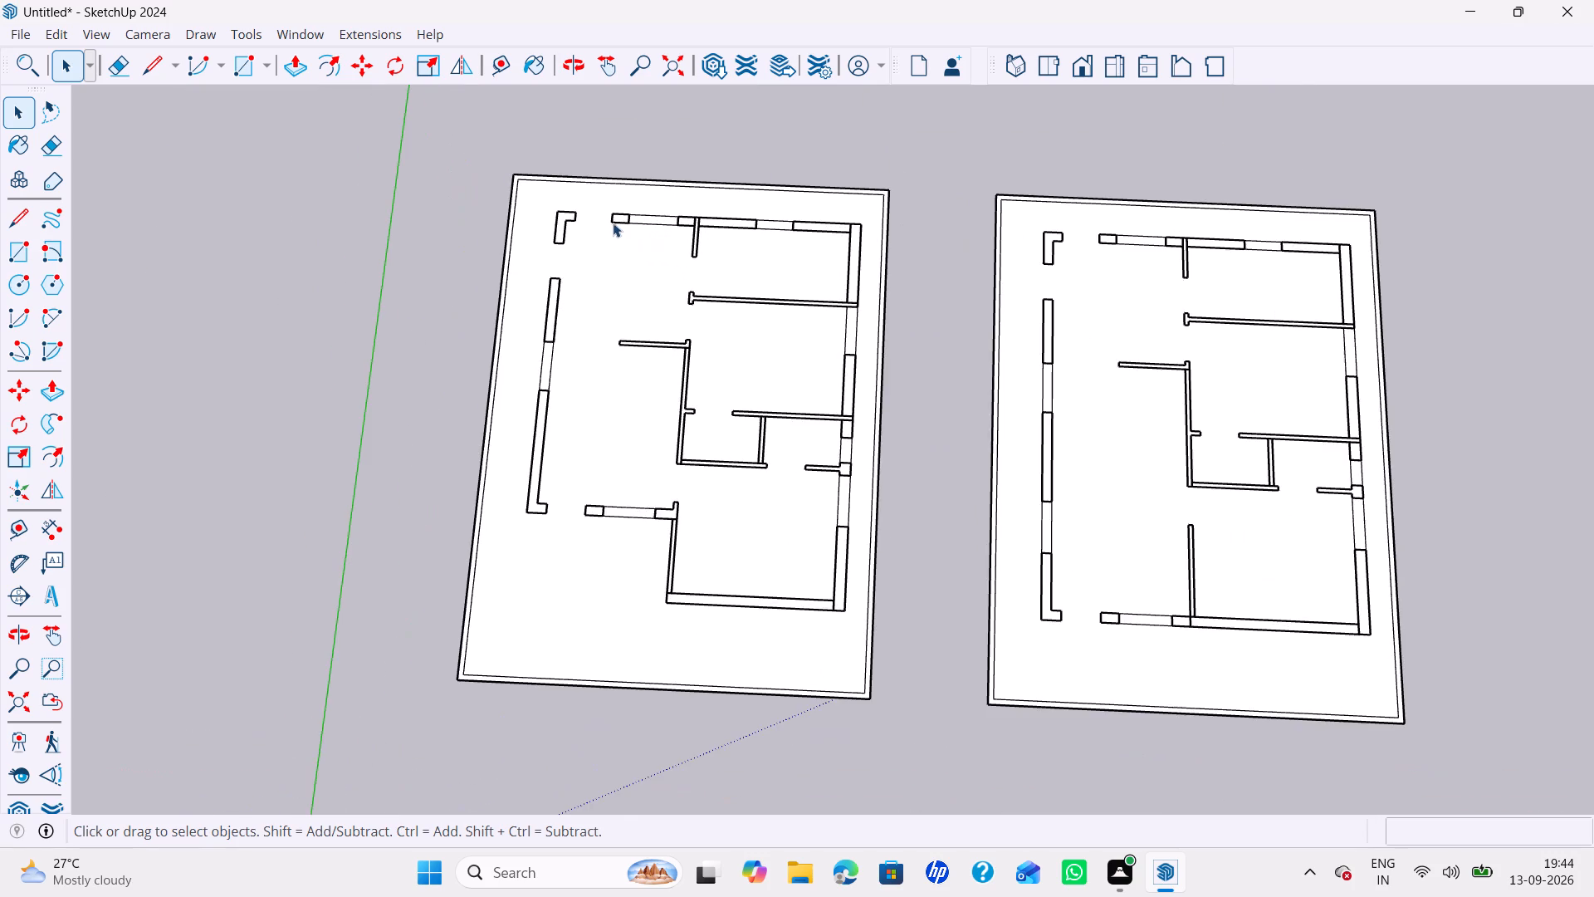
scroll(548, 219, "up", 1)
double_click(560, 221)
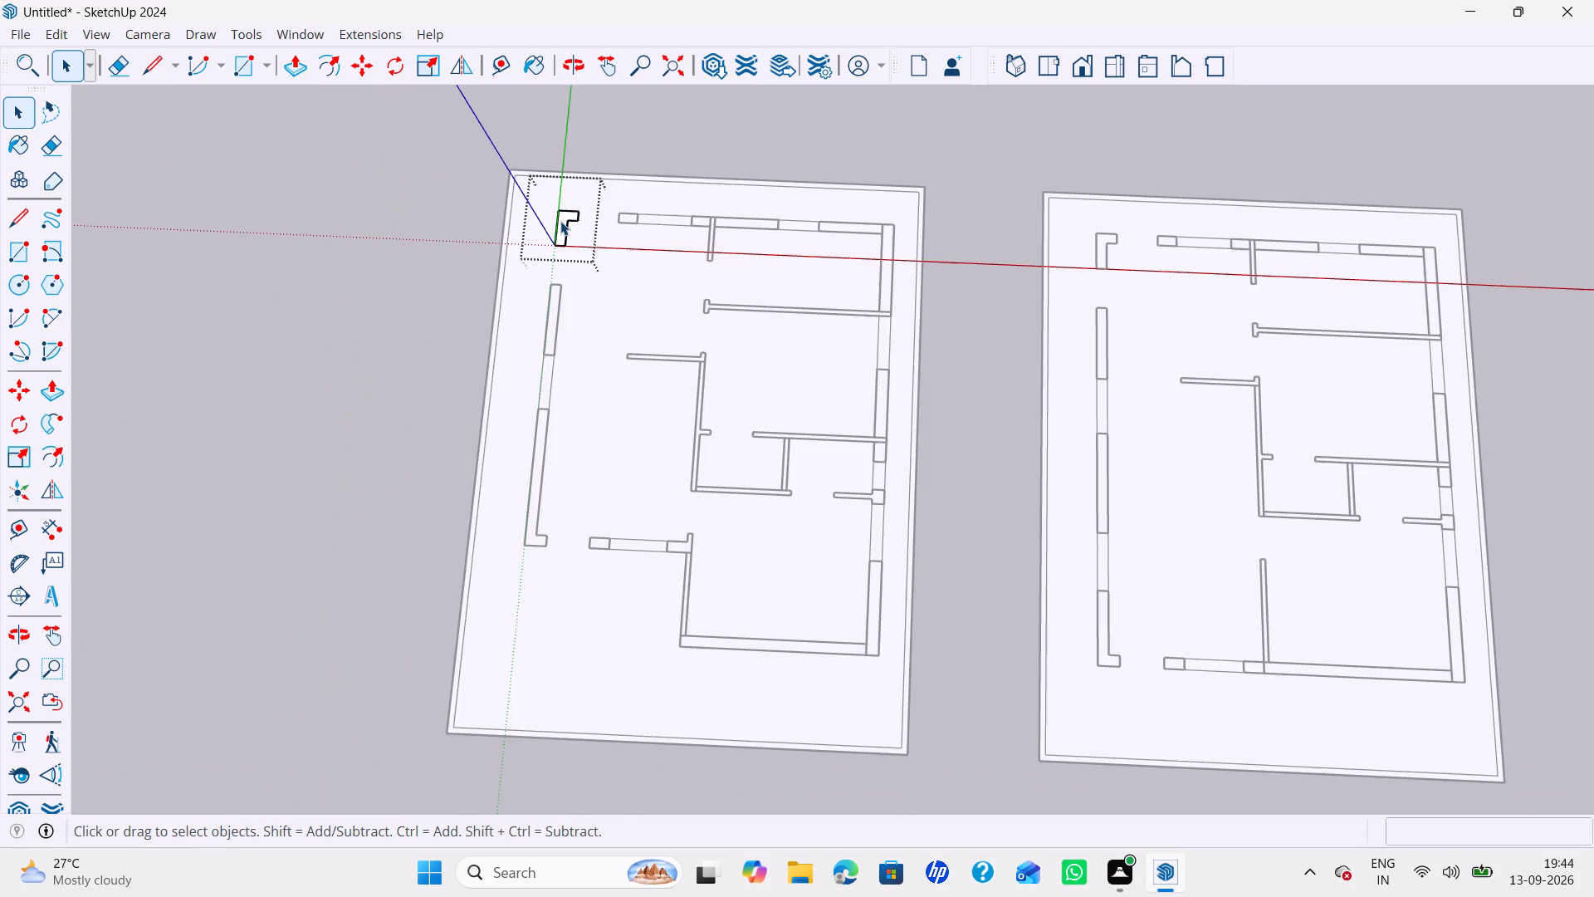
key("p")
left_click(567, 216)
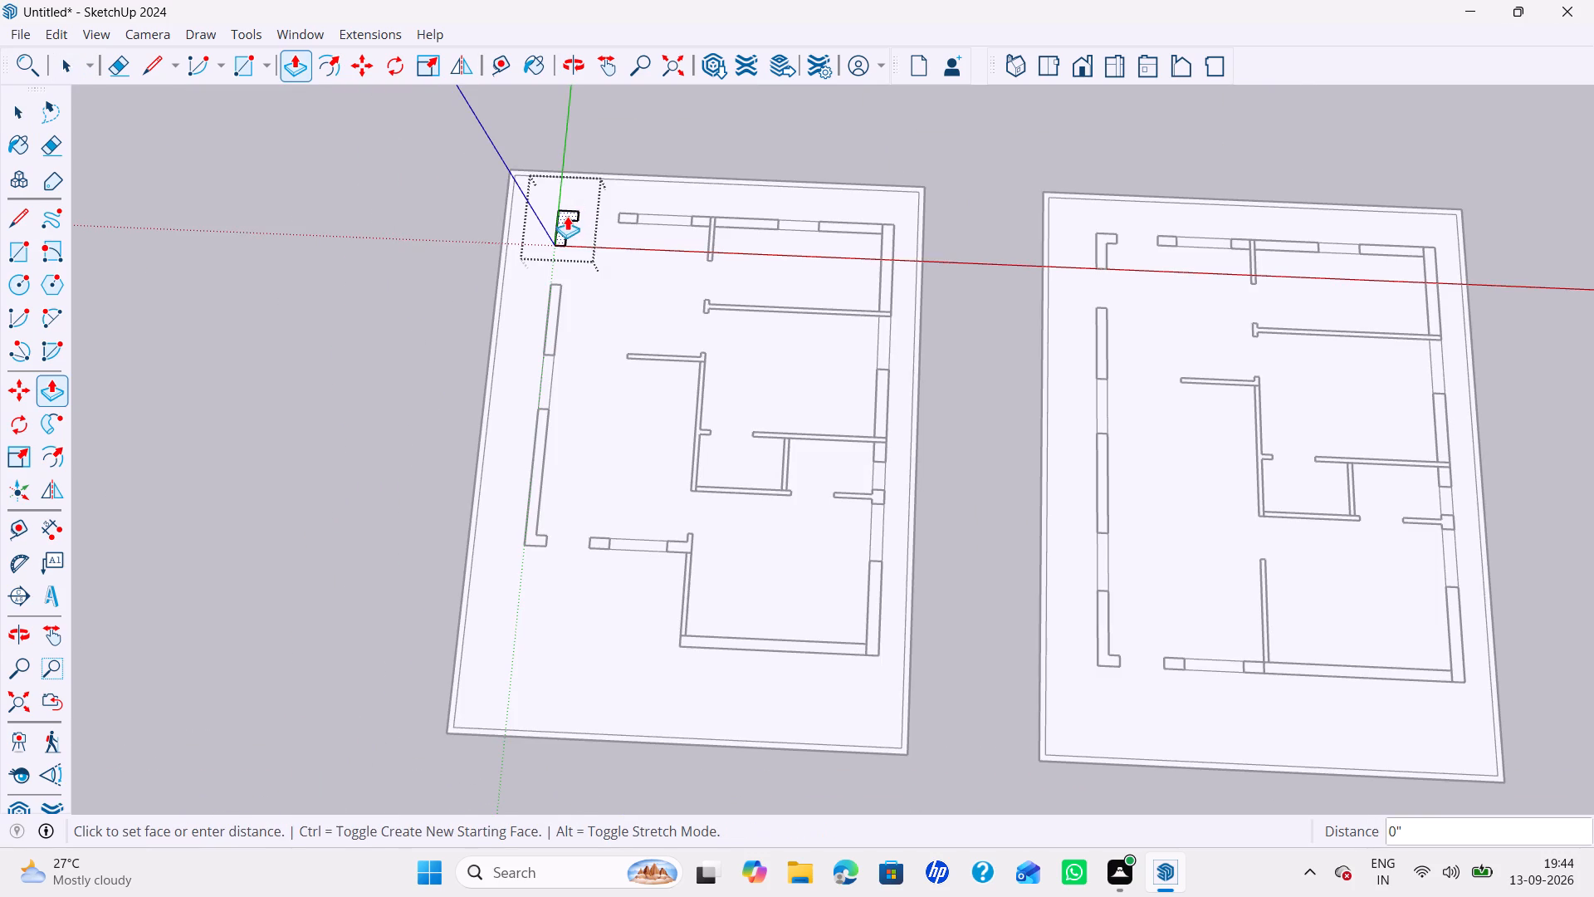
type("10'")
key("Return")
key("space")
Extrude both solid segments of the rear wall group beside the L-shaped corner to the same 10' height in the original plan.
left_click(635, 215)
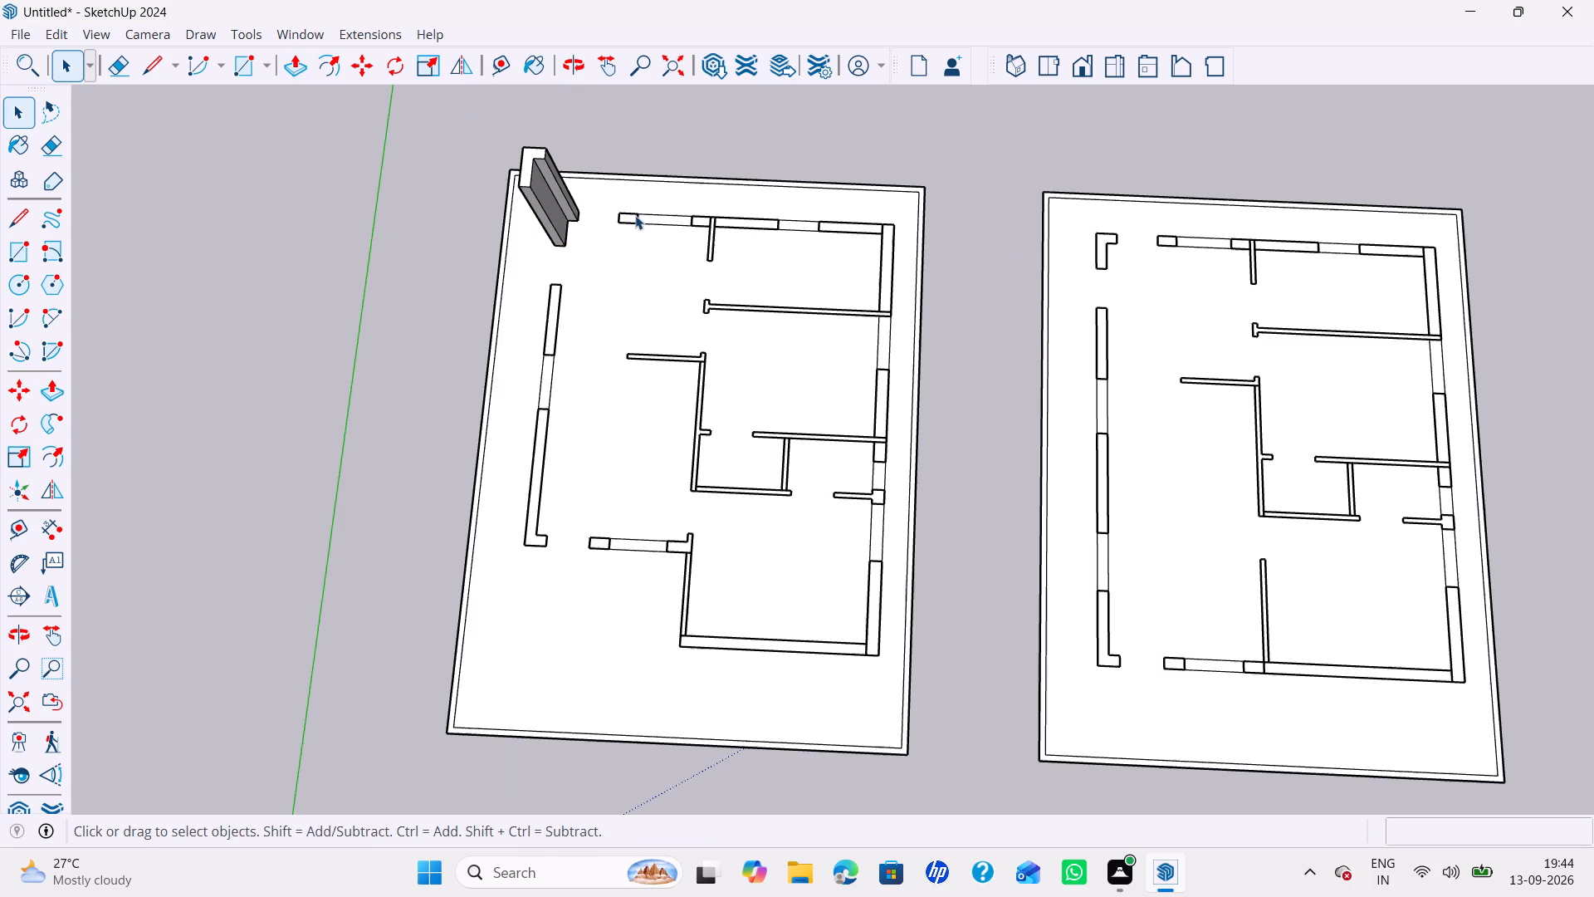
double_click(635, 215)
double_click(627, 218)
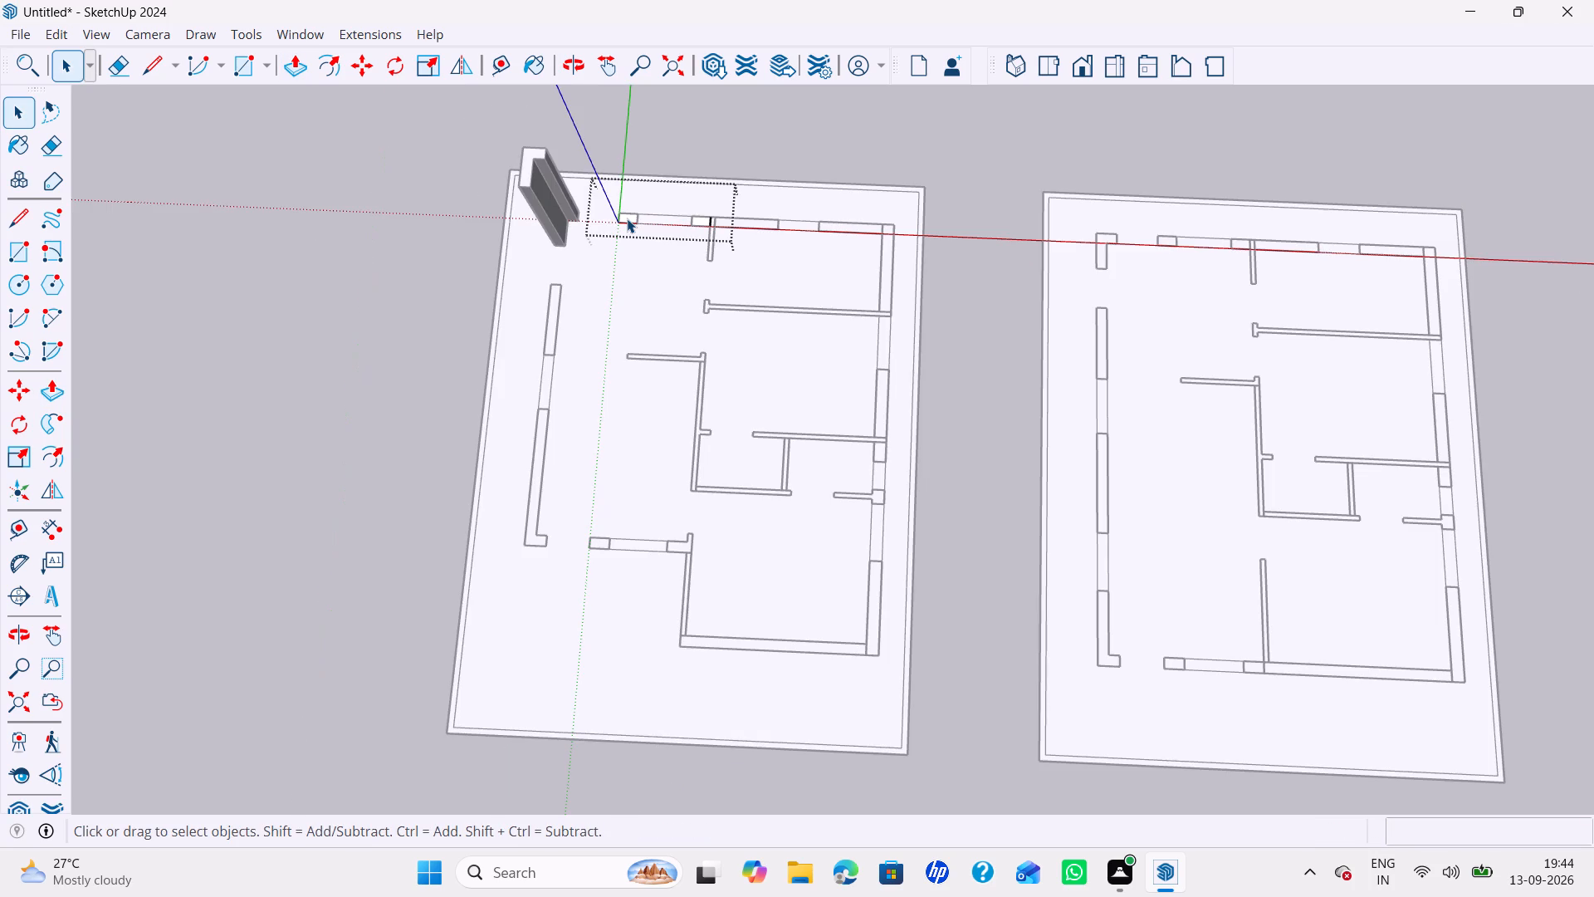
key("p")
double_click(620, 218)
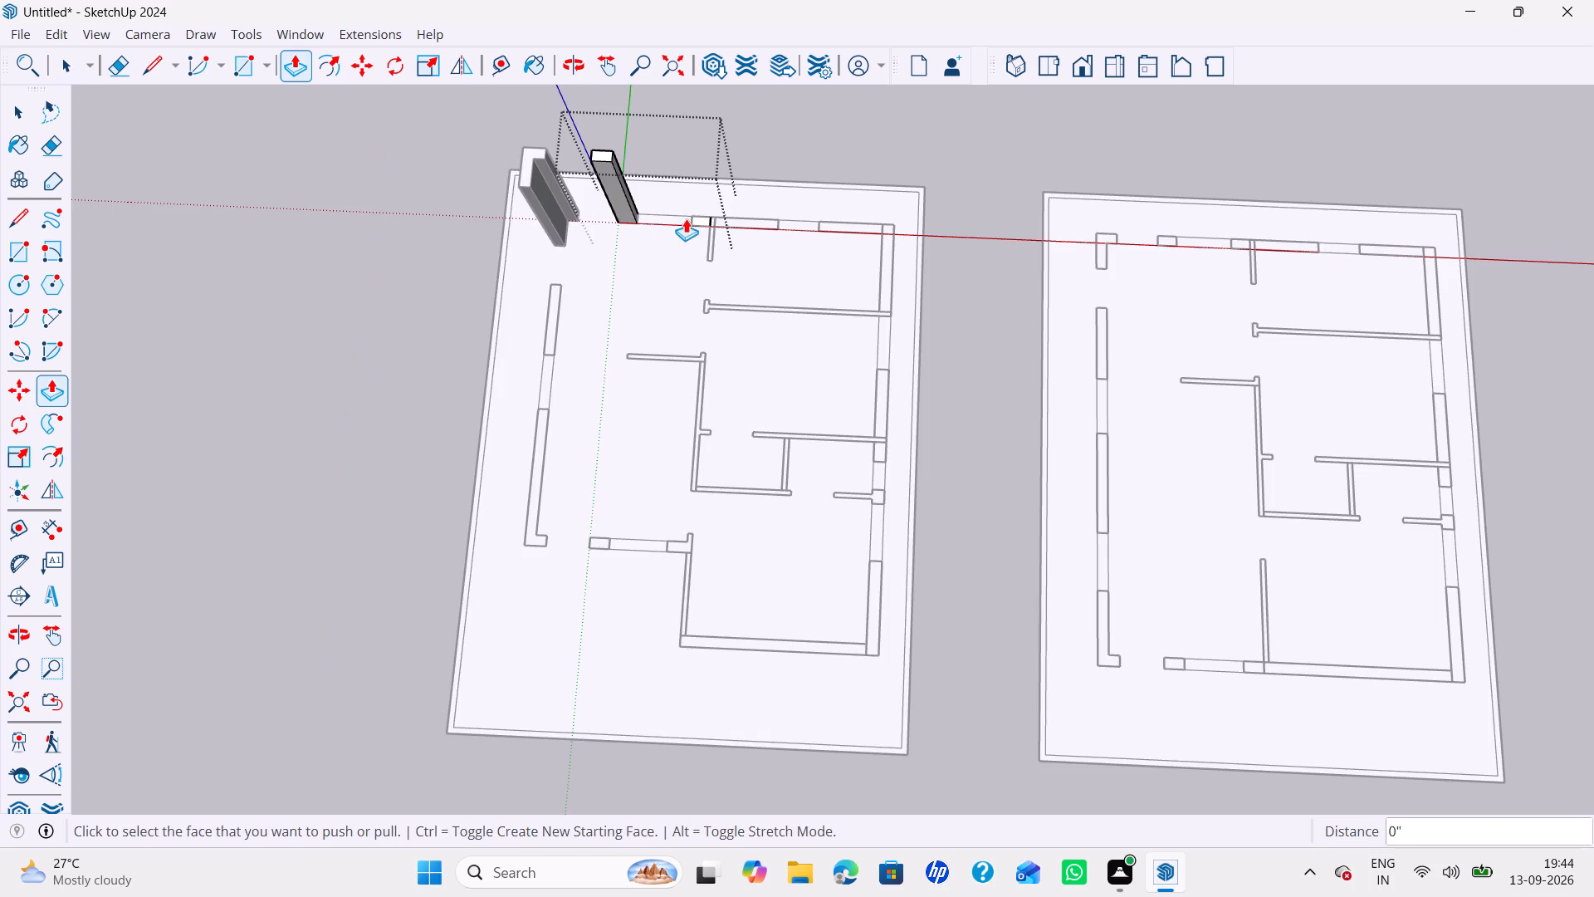
double_click(697, 218)
key("space")
Extrude the adjacent rear wall segment between the thin partition and the window opening up the same 10'.
left_click(749, 223)
key("p")
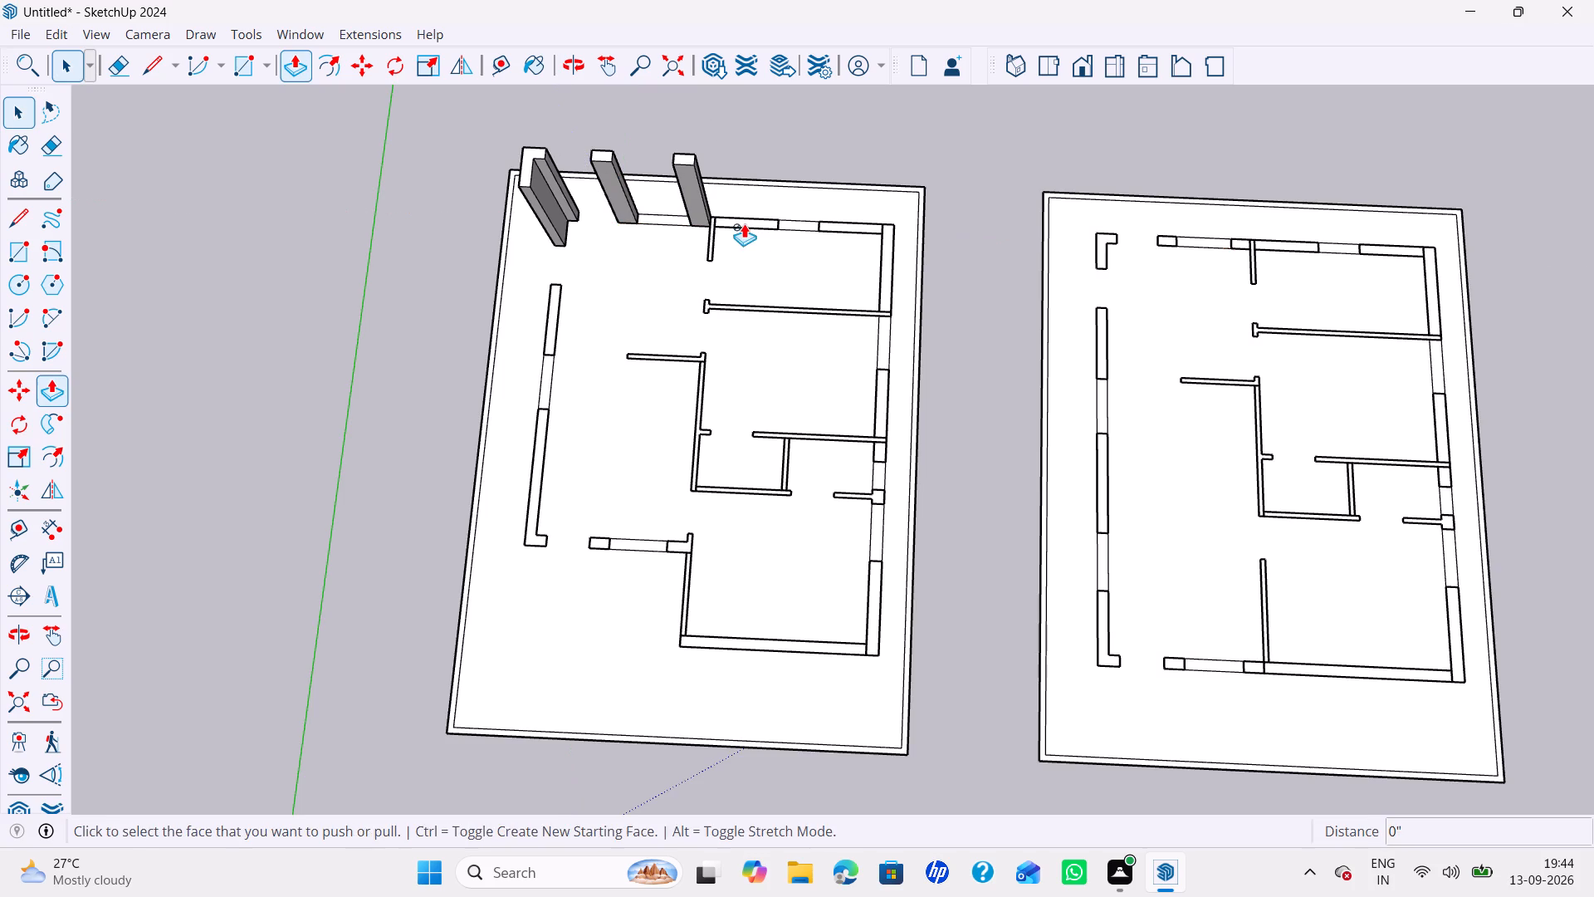
key("space")
double_click(743, 223)
key("p")
double_click(743, 223)
key("space")
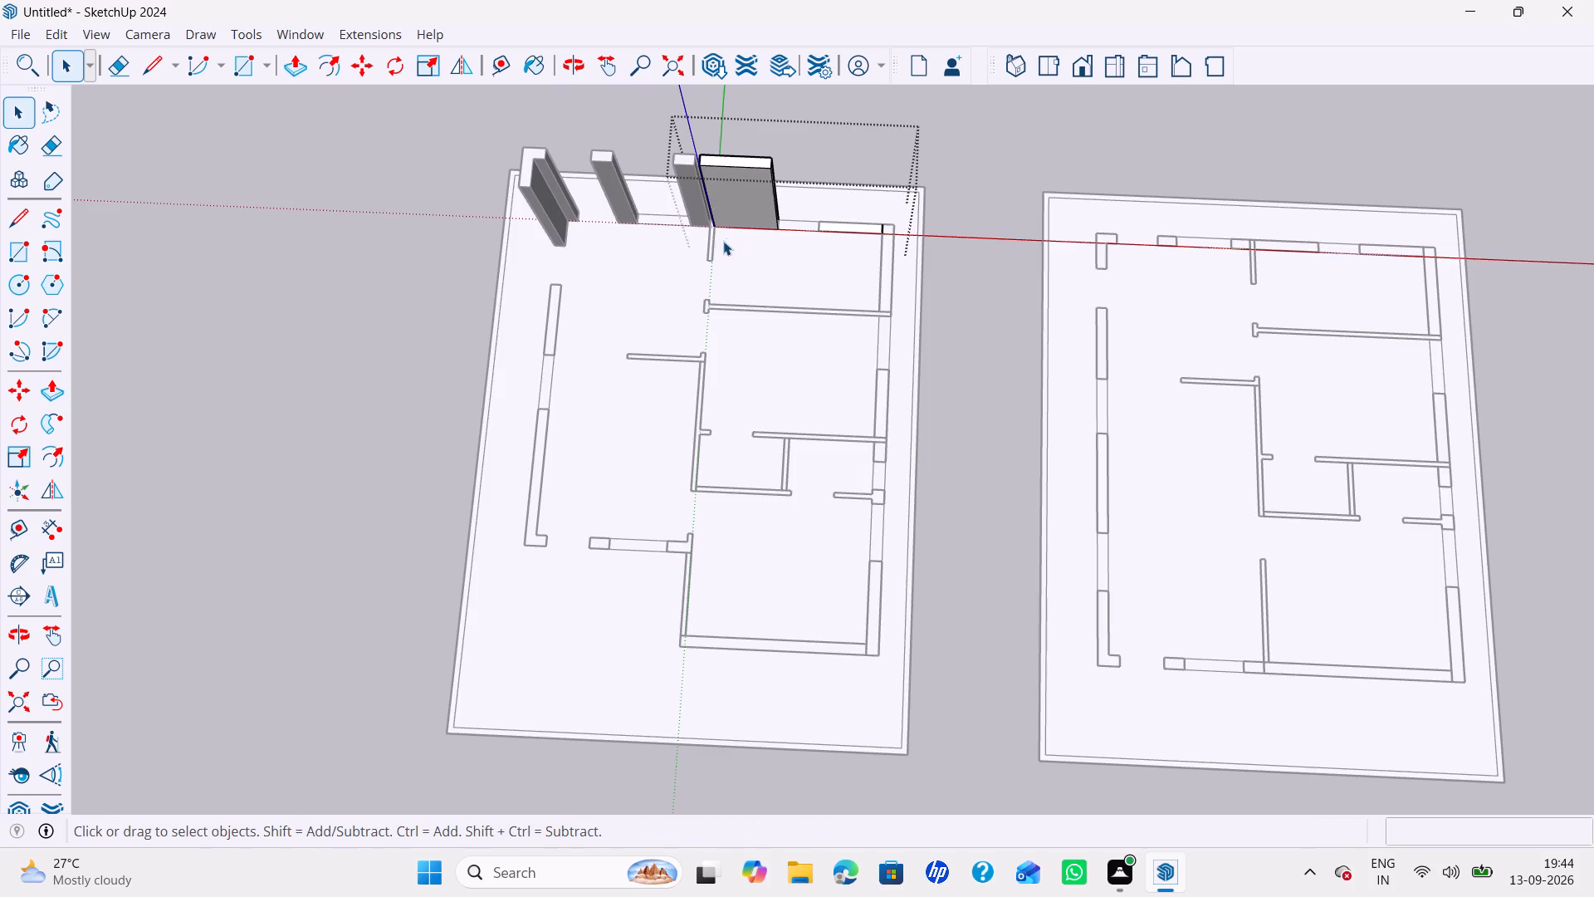
Open the thin partition's group meeting the rear wall in the original plan and extrude its face to the same 10' height.
double_click(716, 243)
double_click(711, 243)
left_click(798, 248)
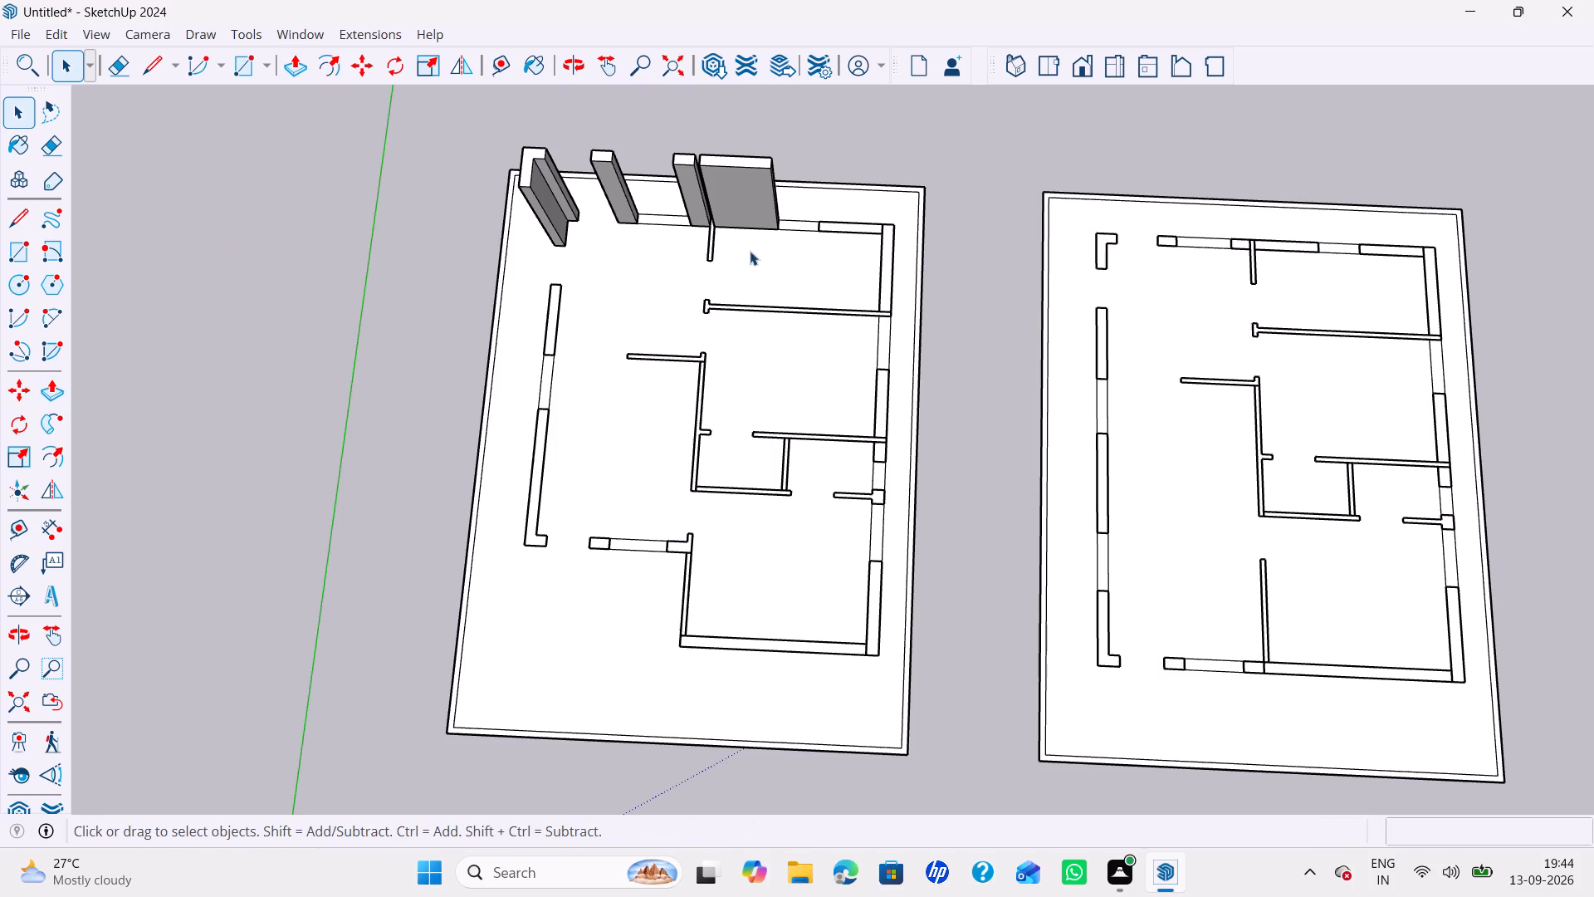
double_click(713, 247)
key("p")
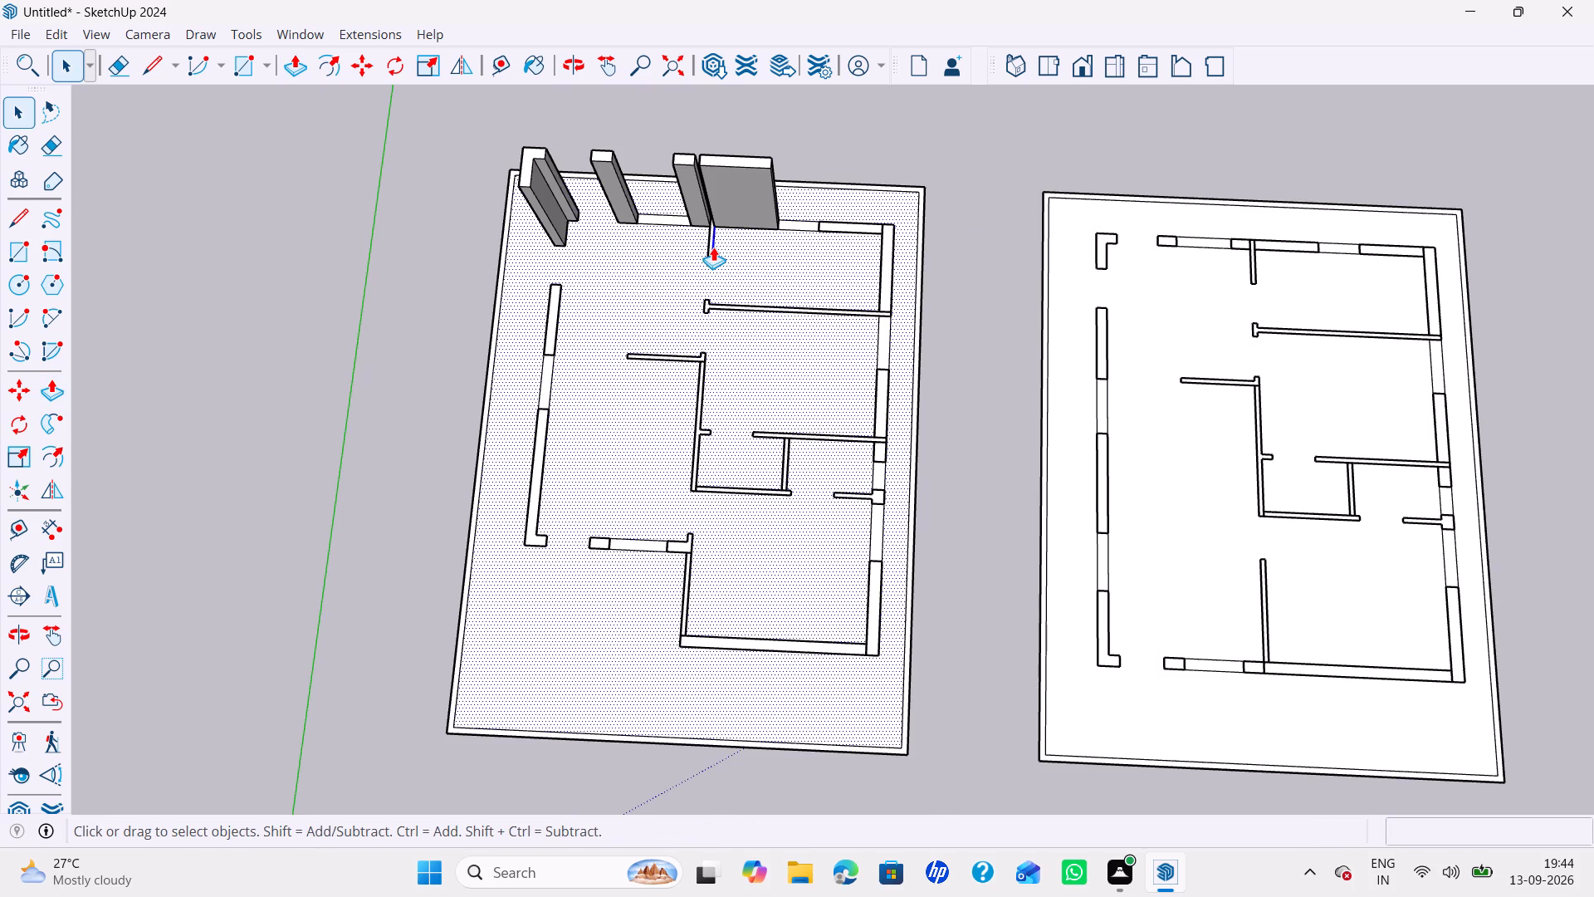
scroll(712, 245, "down", 1)
scroll(712, 245, "up", 3)
key("space")
scroll(700, 248, "up", 7)
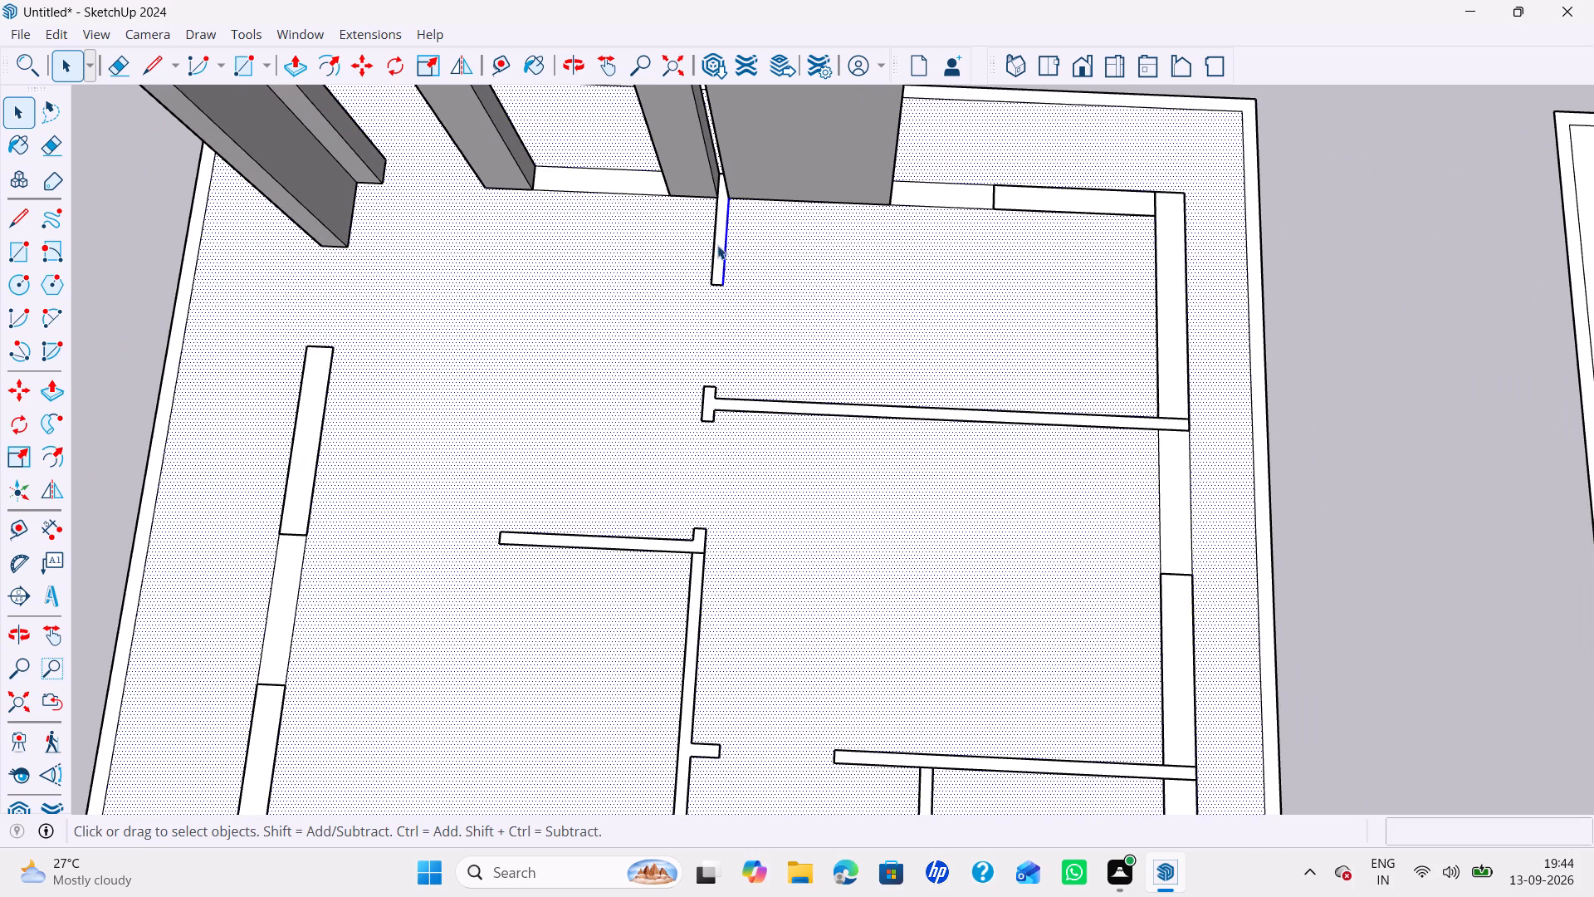
double_click(717, 245)
left_click(720, 246)
scroll(720, 246, "up", 1)
left_click(720, 246)
key("p")
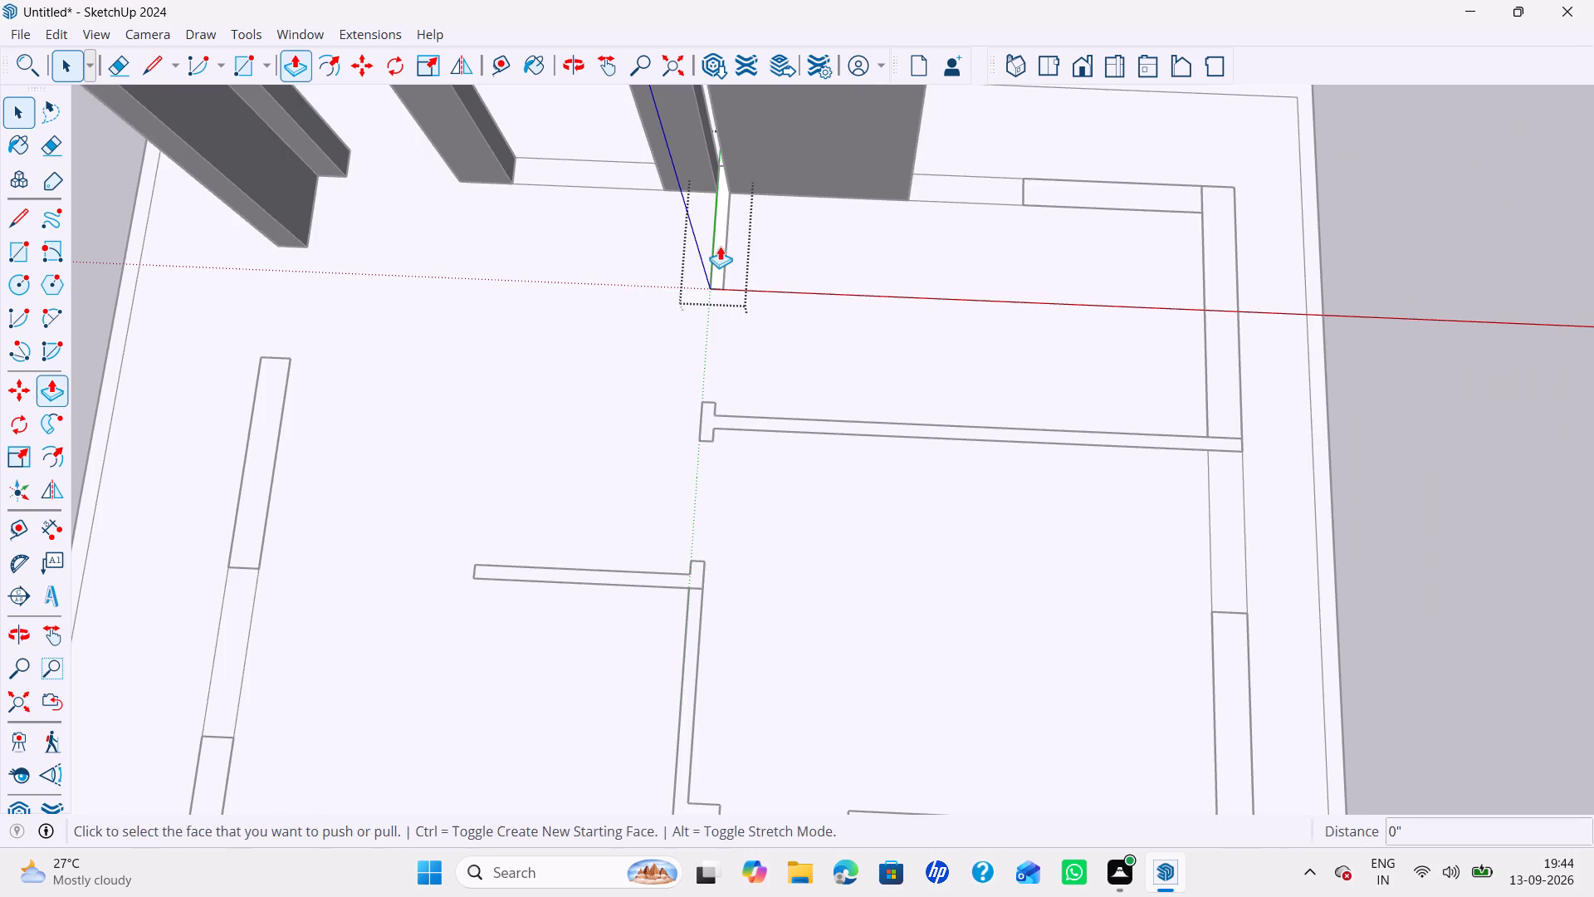
double_click(720, 246)
scroll(746, 241, "down", 5)
key("space")
Extrude the rear wall's end segment, between the window opening and the far corner, up the same 10'.
left_click(955, 199)
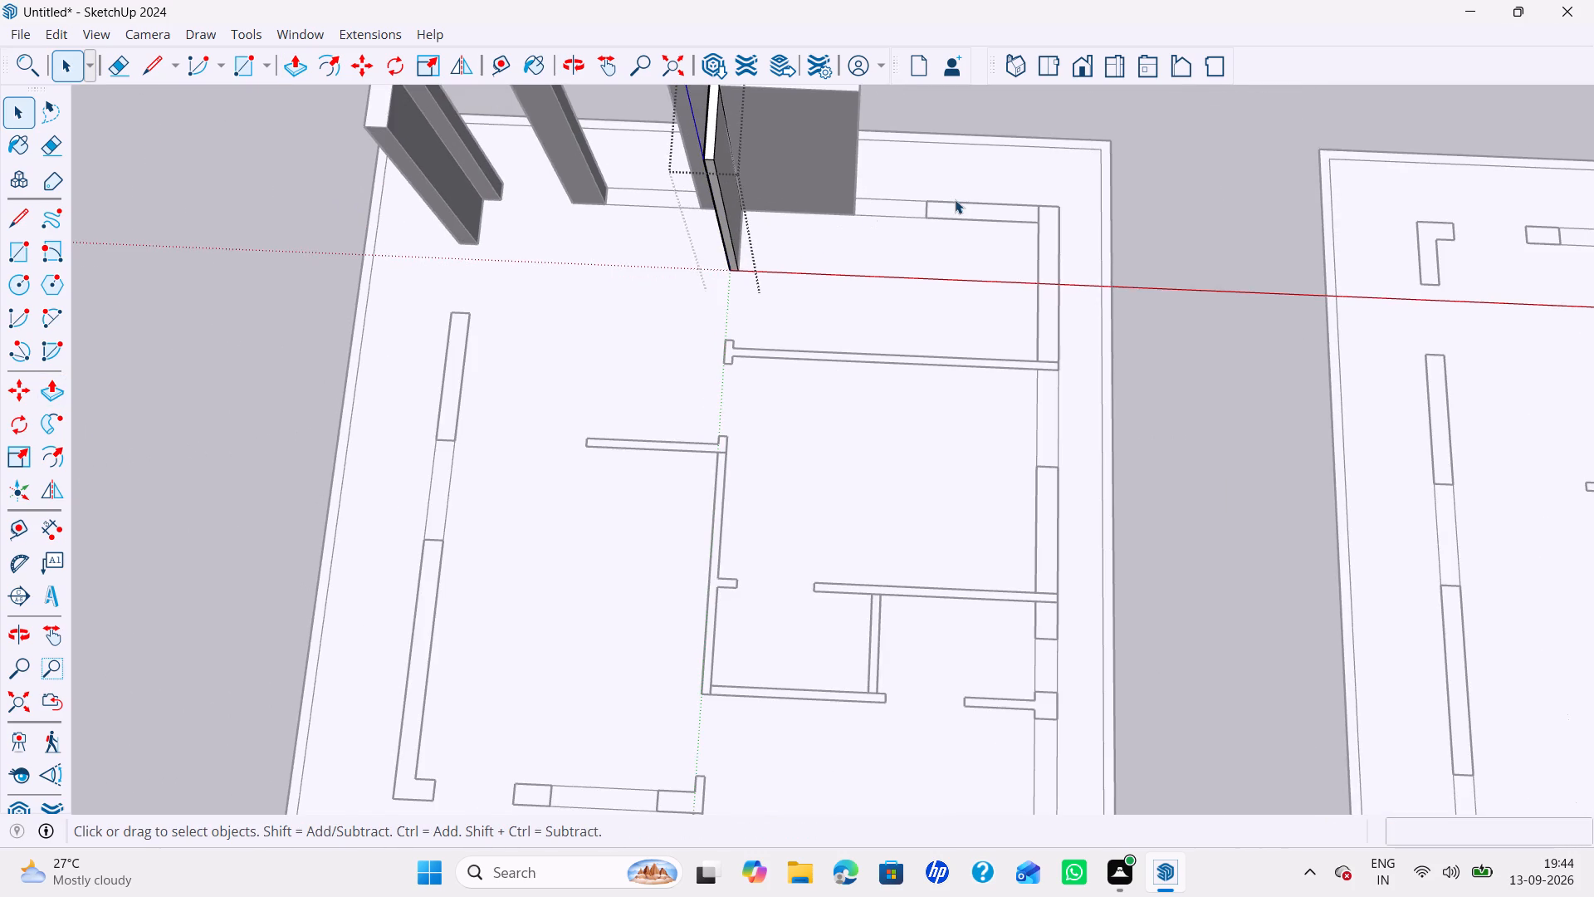
double_click(954, 208)
key("p")
double_click(953, 208)
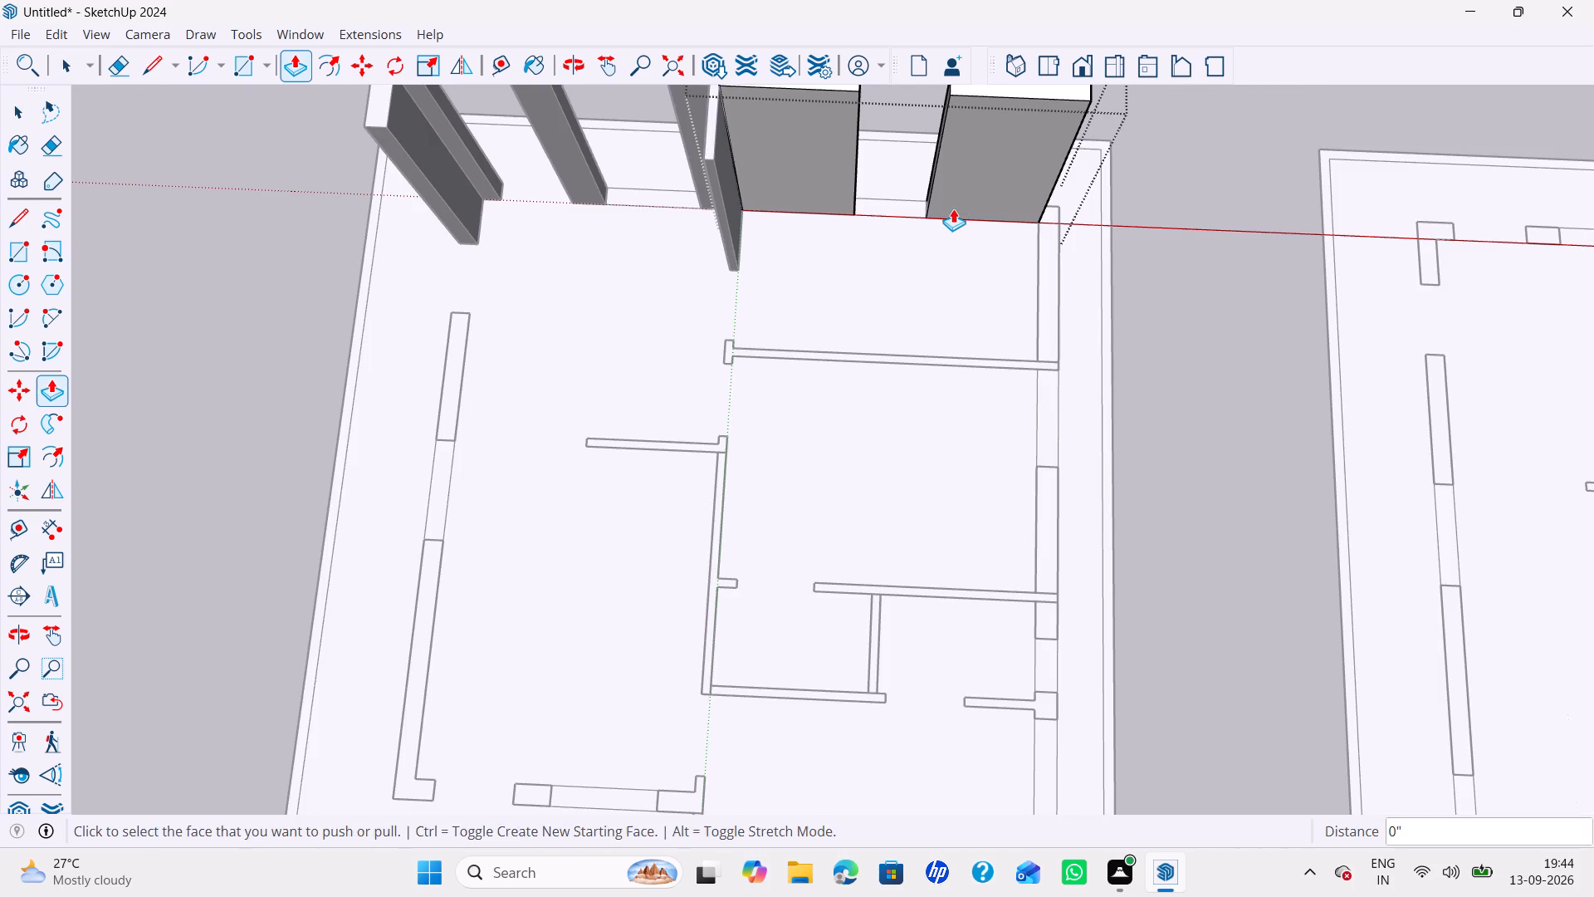
key("space")
In the L-shaped corner wall, copy the rear leg's top end edge 3' down and extrude the upper face across the opening to the next rear segment.
scroll(757, 238, "down", 3)
scroll(574, 243, "down", 4)
middle_click_drag(582, 268, 576, 247)
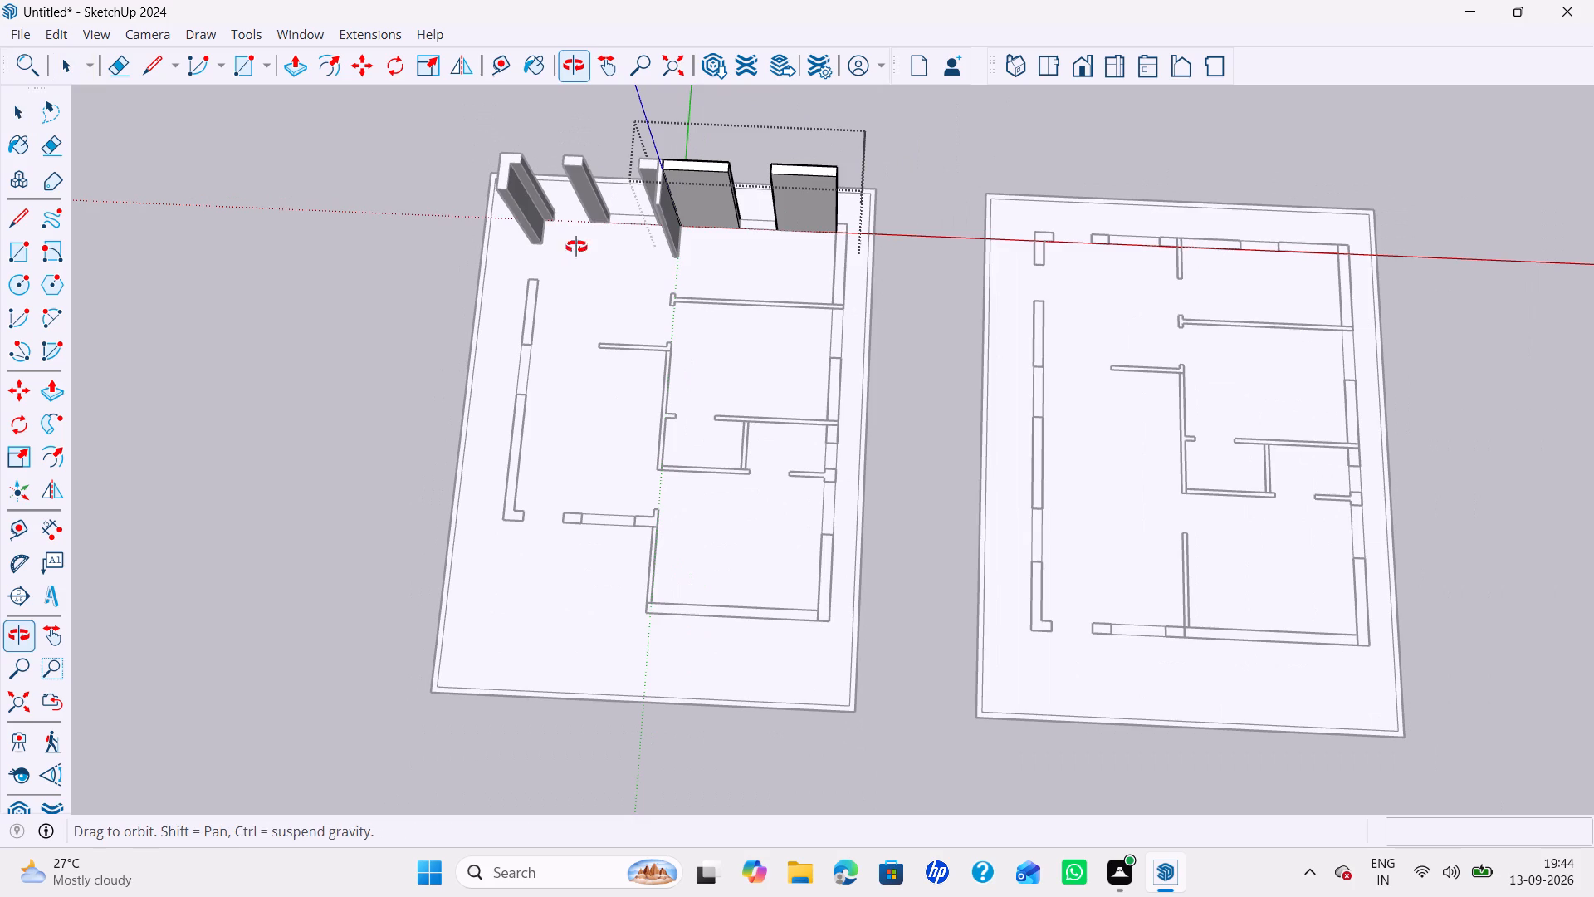
middle_click_drag(576, 247, 554, 132)
scroll(571, 158, "up", 2)
double_click(565, 182)
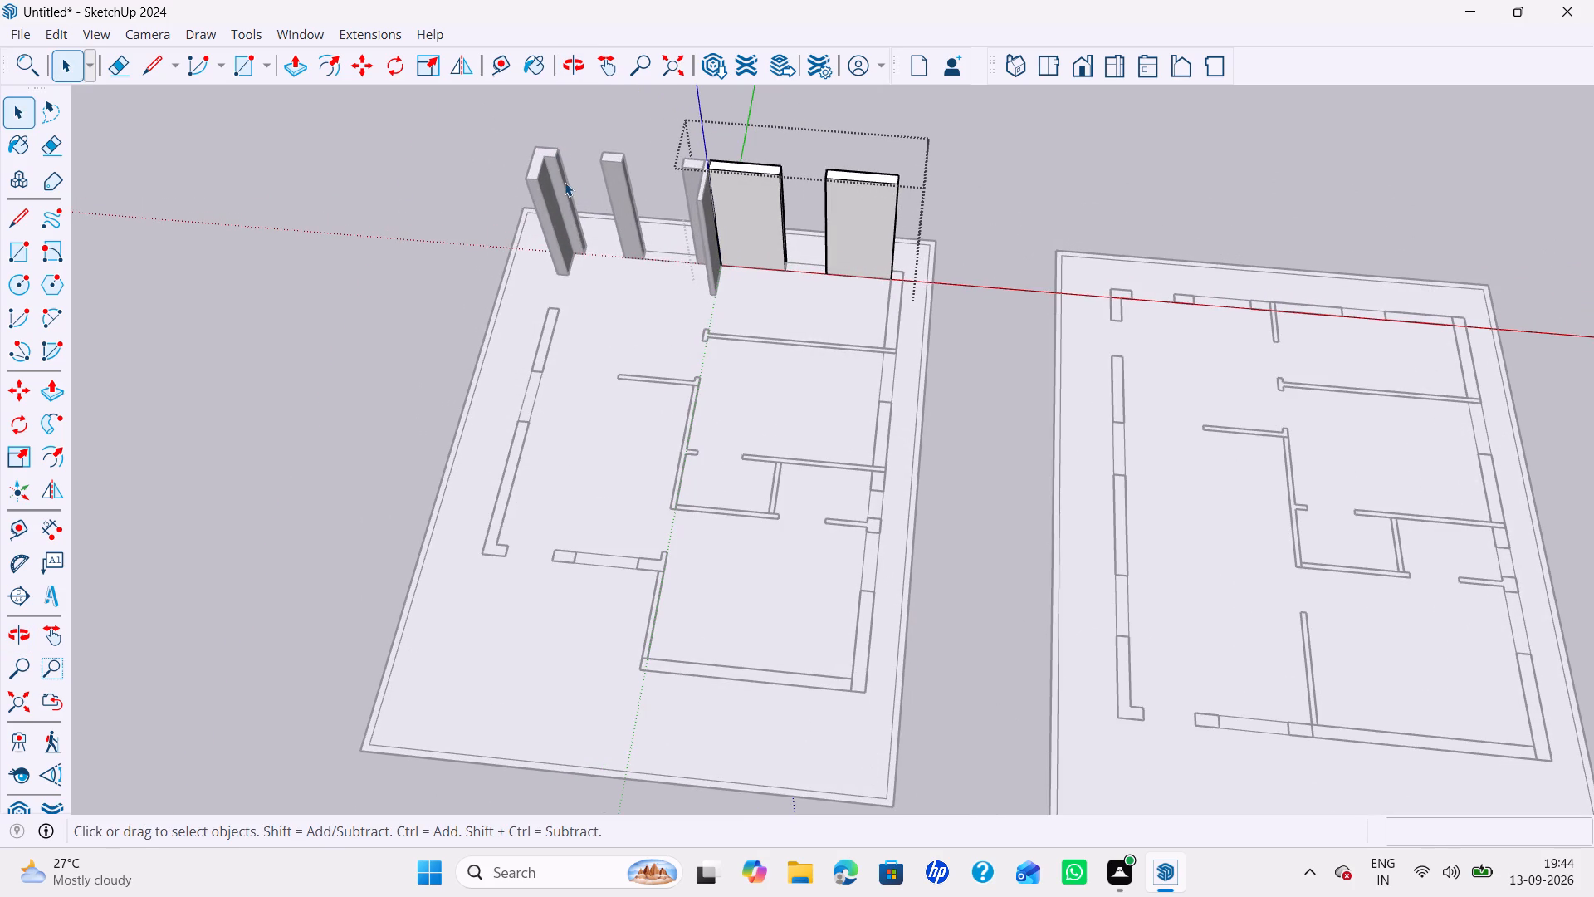
scroll(561, 145, "up", 5)
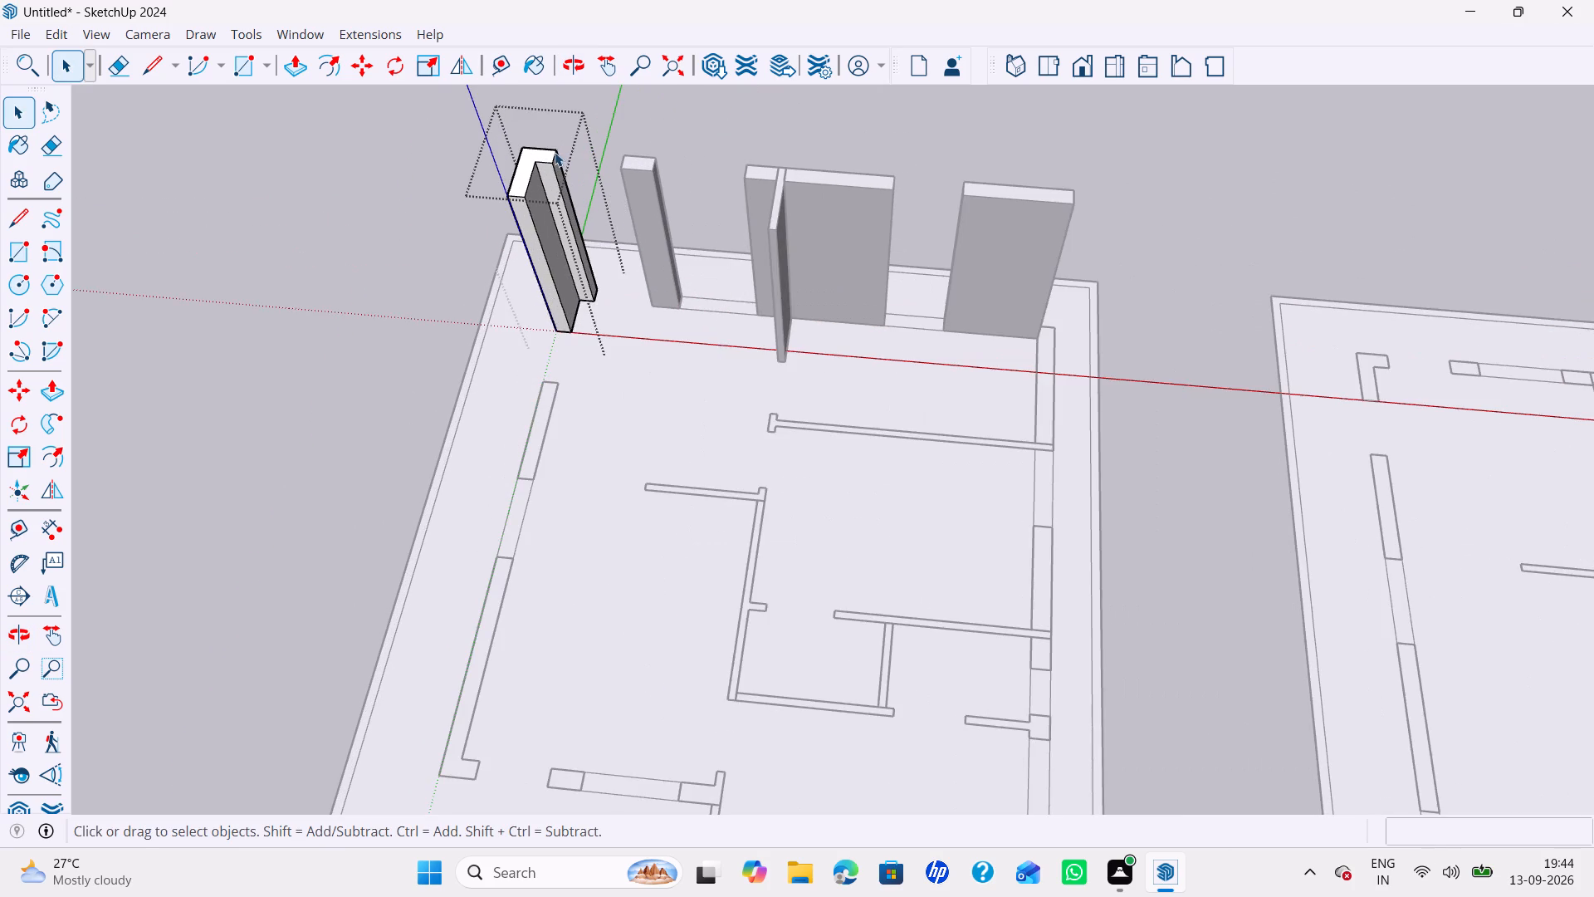
scroll(554, 153, "up", 6)
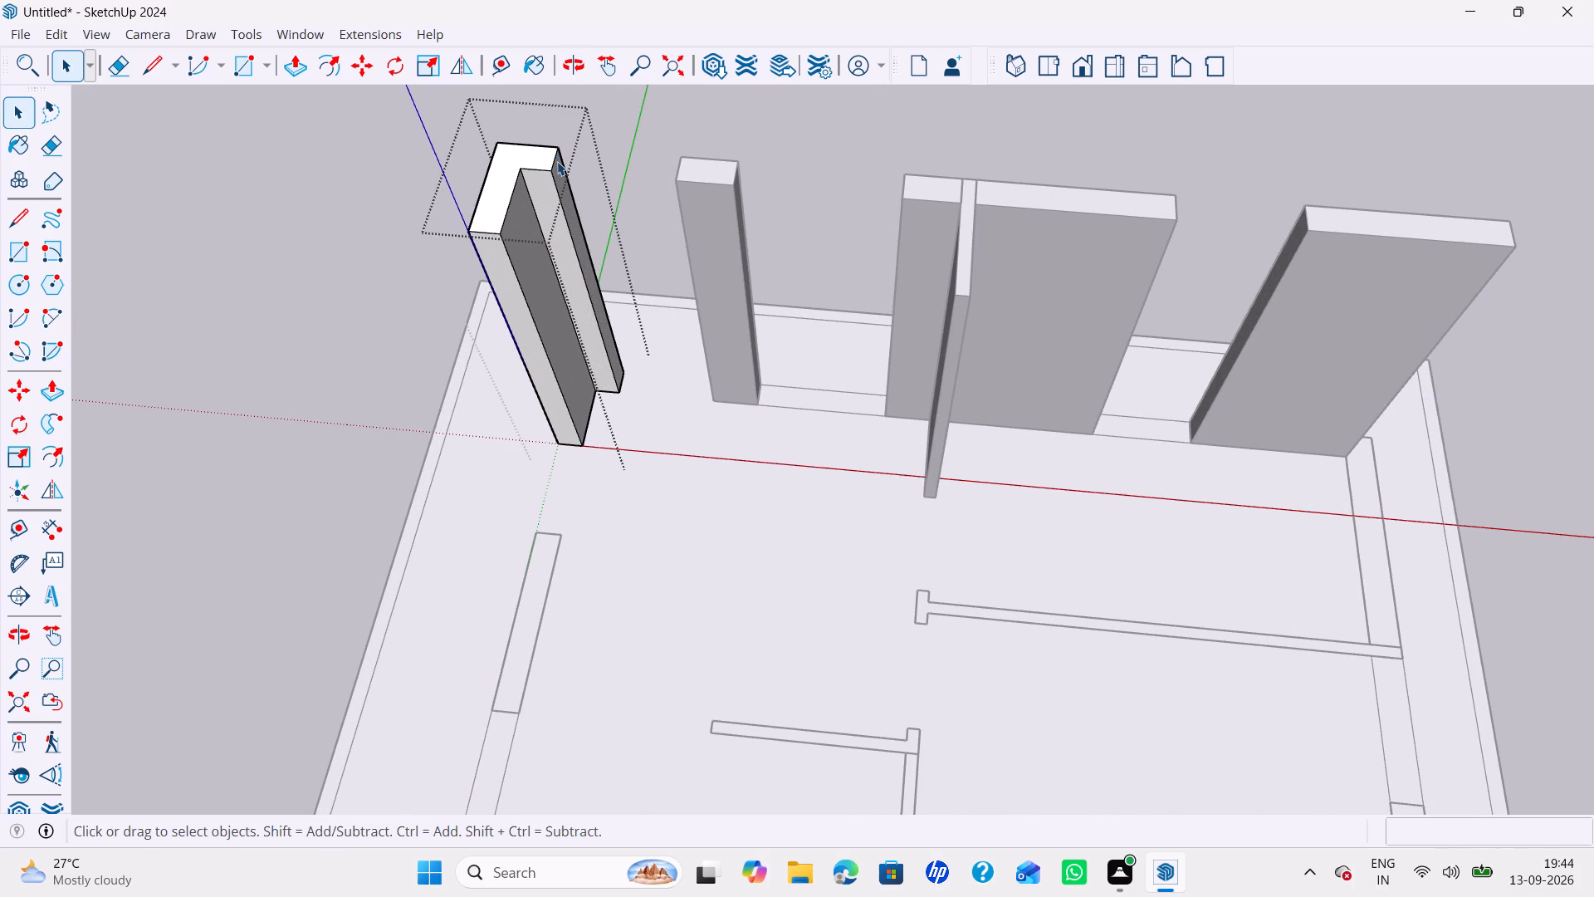
left_click(557, 161)
key("m")
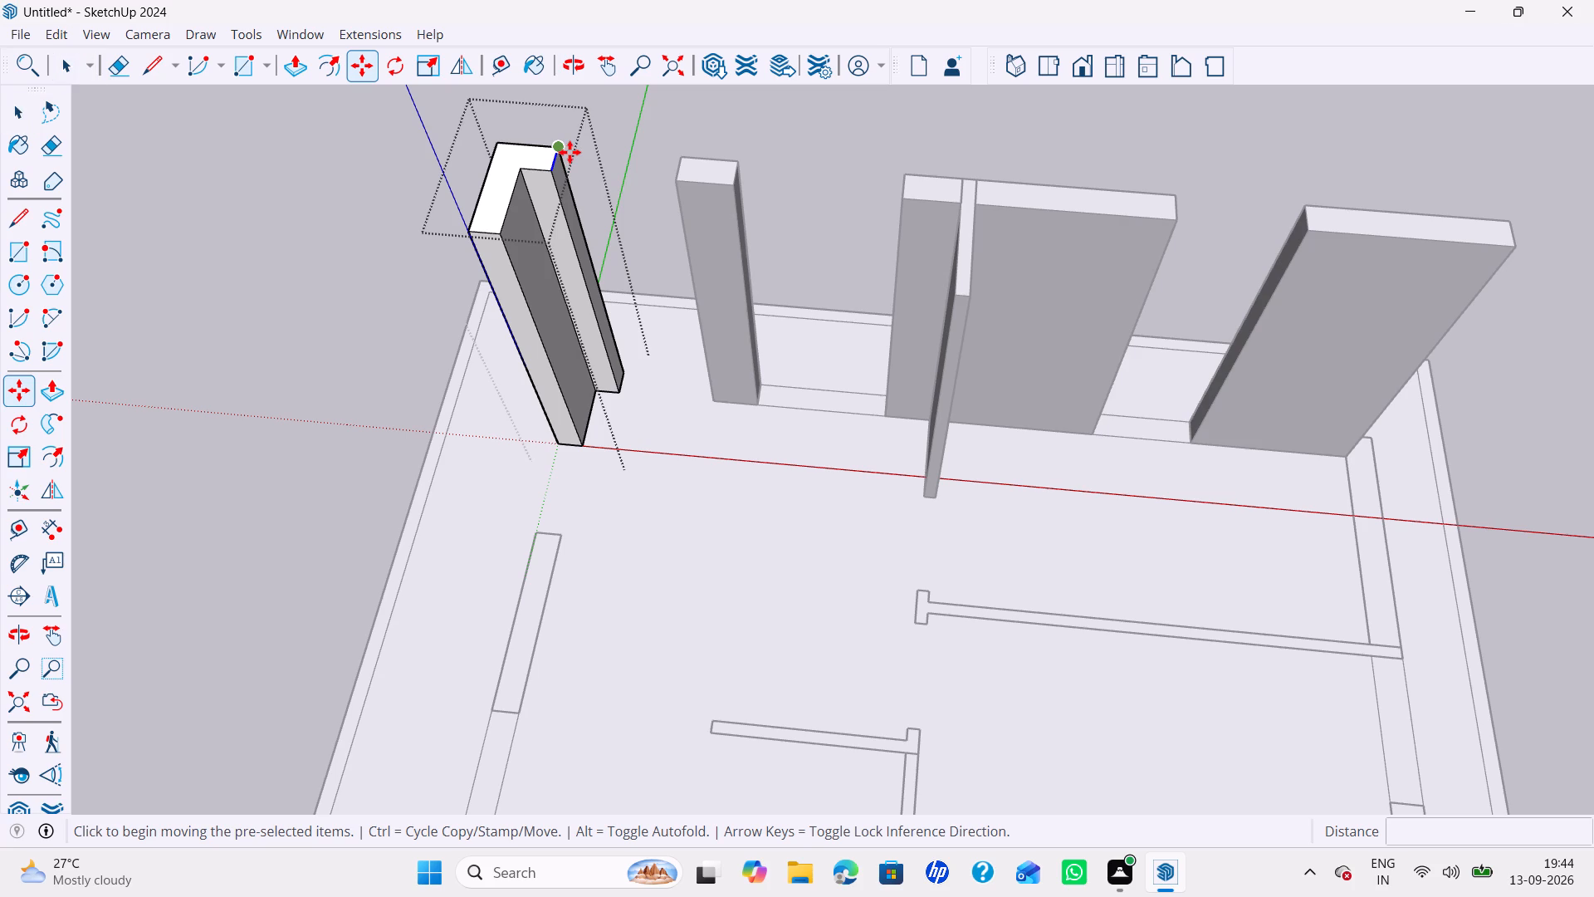
left_click(570, 152)
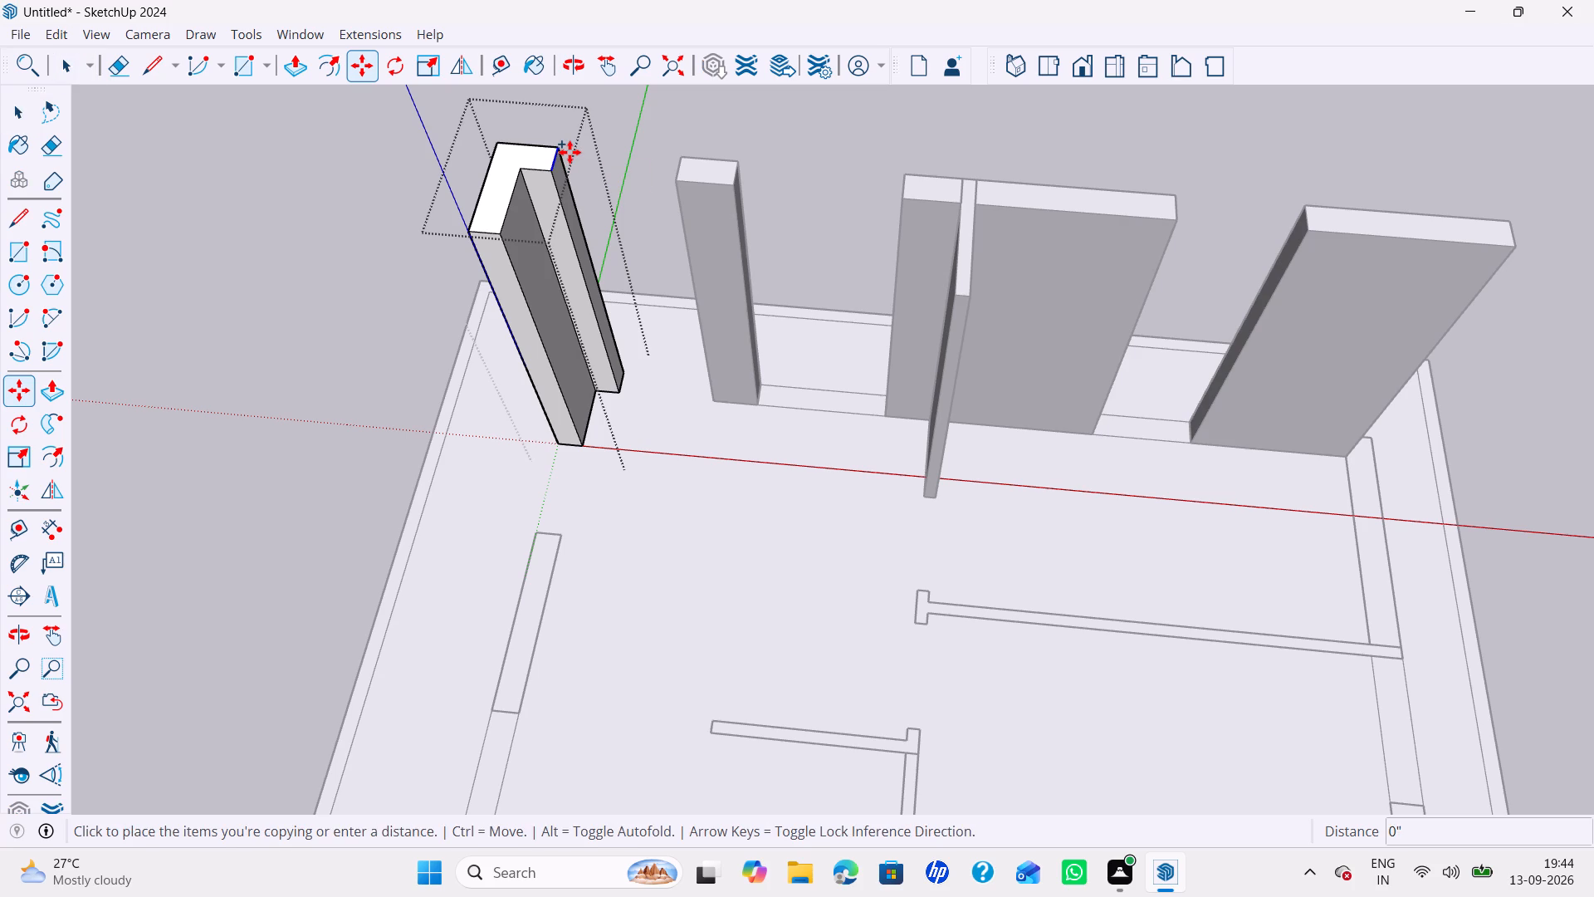
key("Up")
type("3'")
key("Return")
key("space")
key("space")
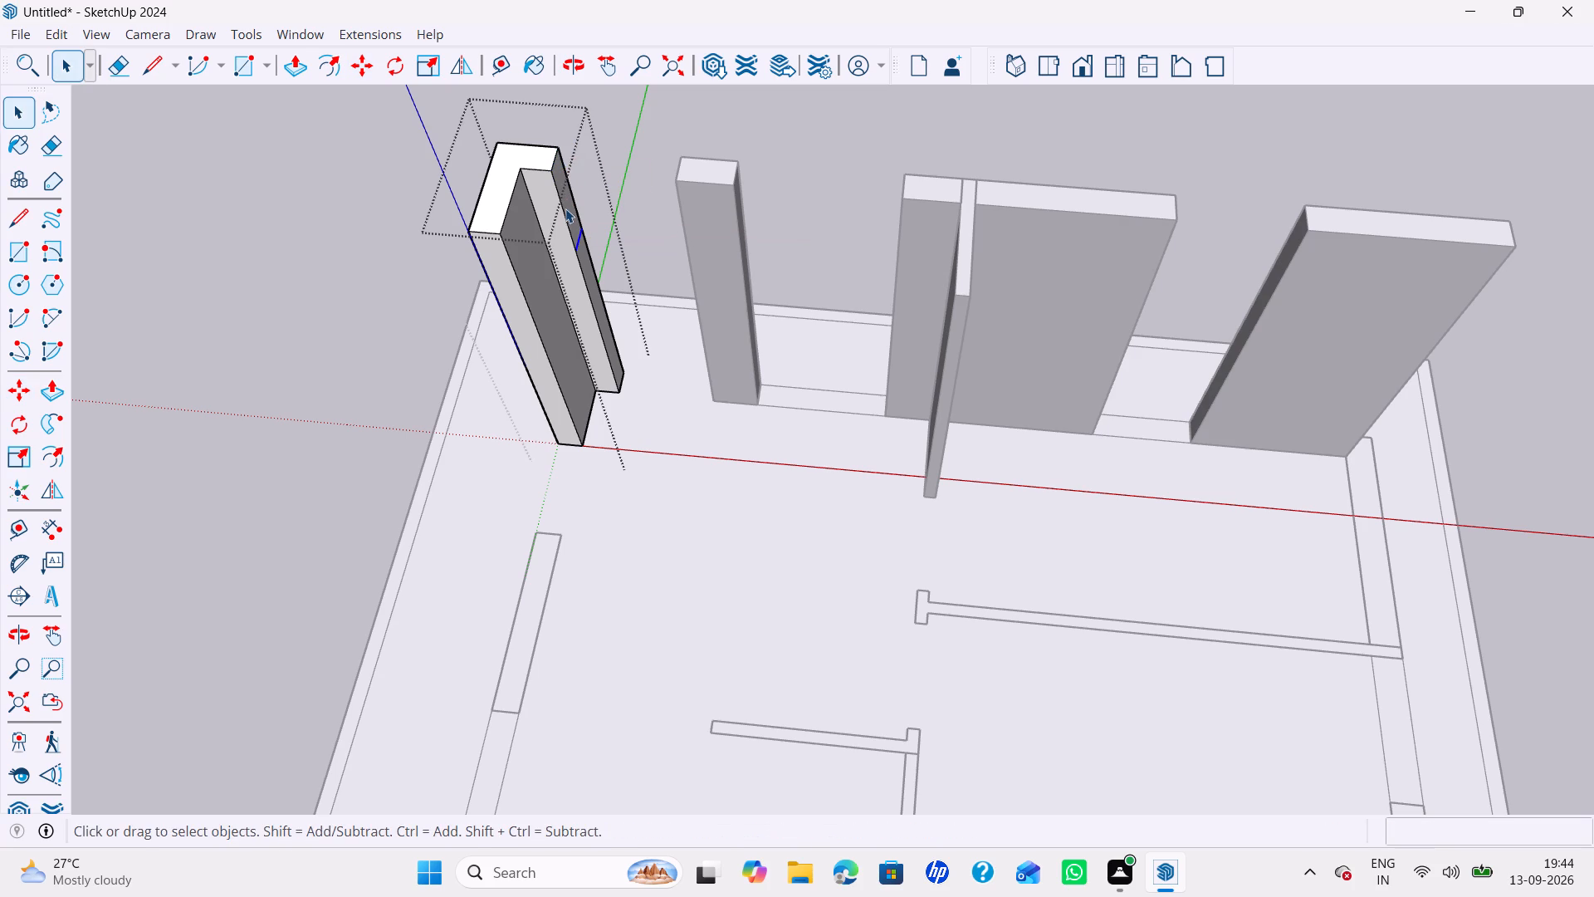
key("p")
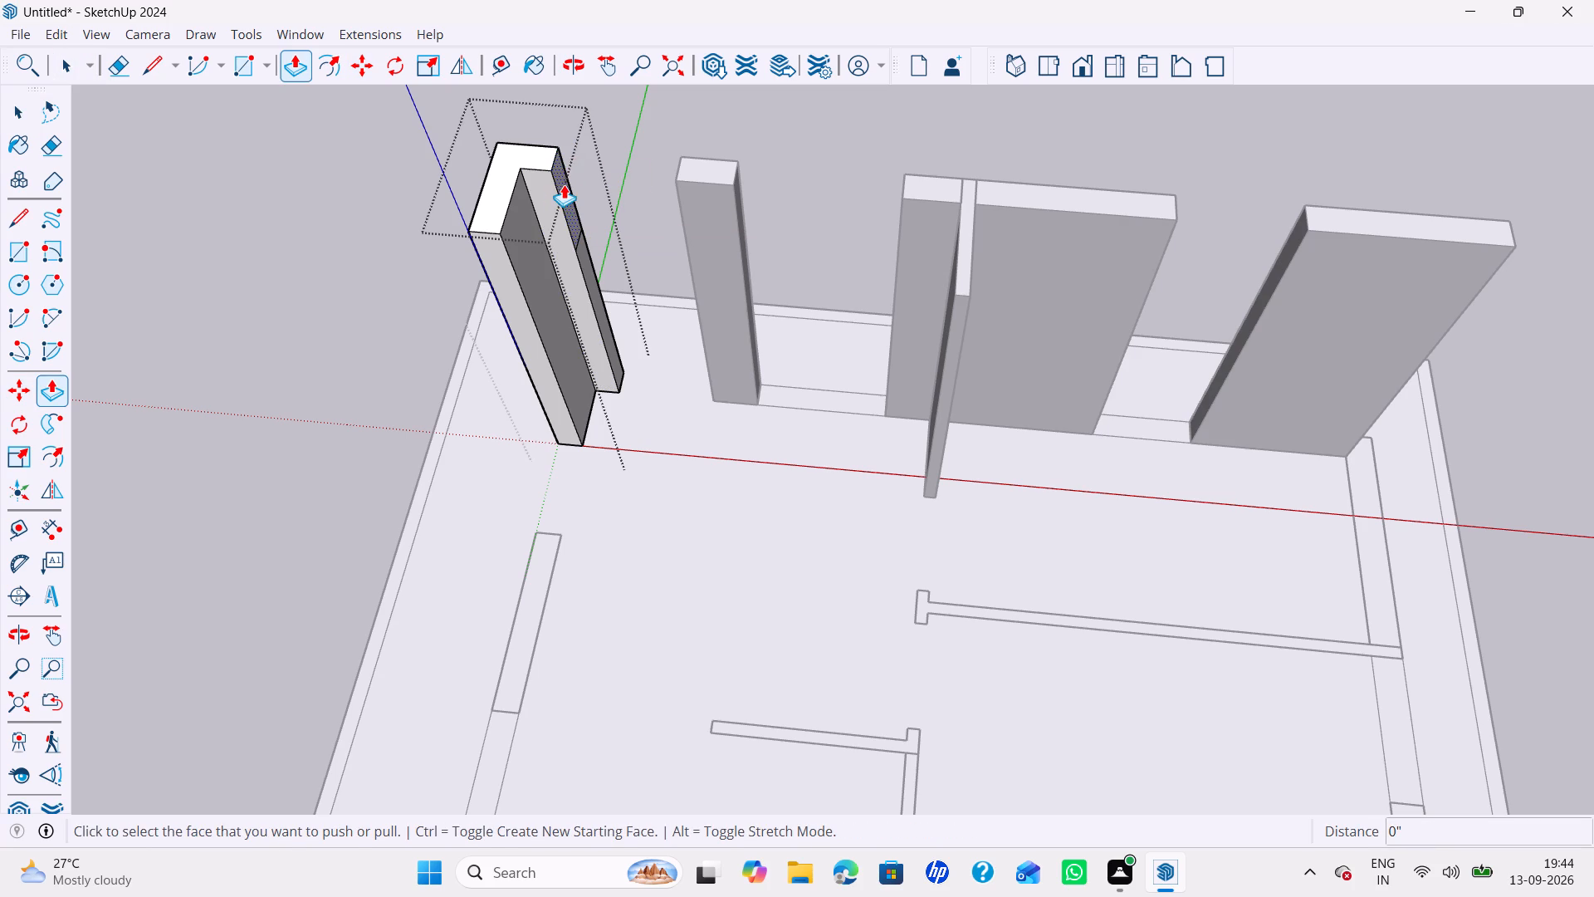
left_click(564, 184)
left_click(691, 288)
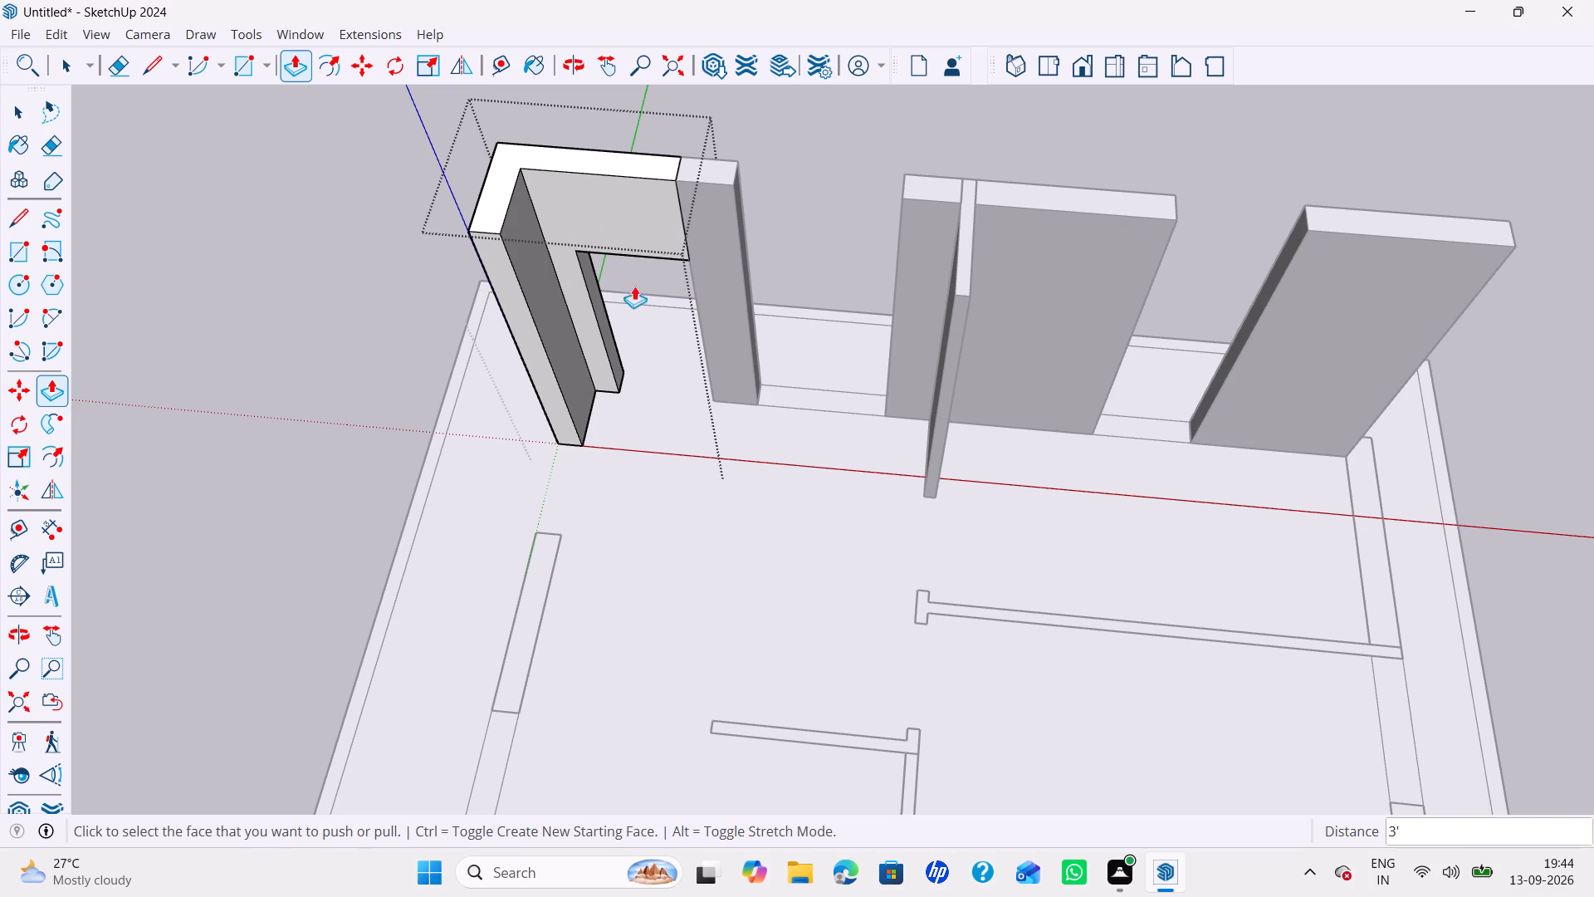
key("space")
Copy the top end edge of the corner wall's side leg 3' down and extrude the upper face 3' towards the side wall.
scroll(579, 249, "down", 5)
scroll(378, 435, "down", 3)
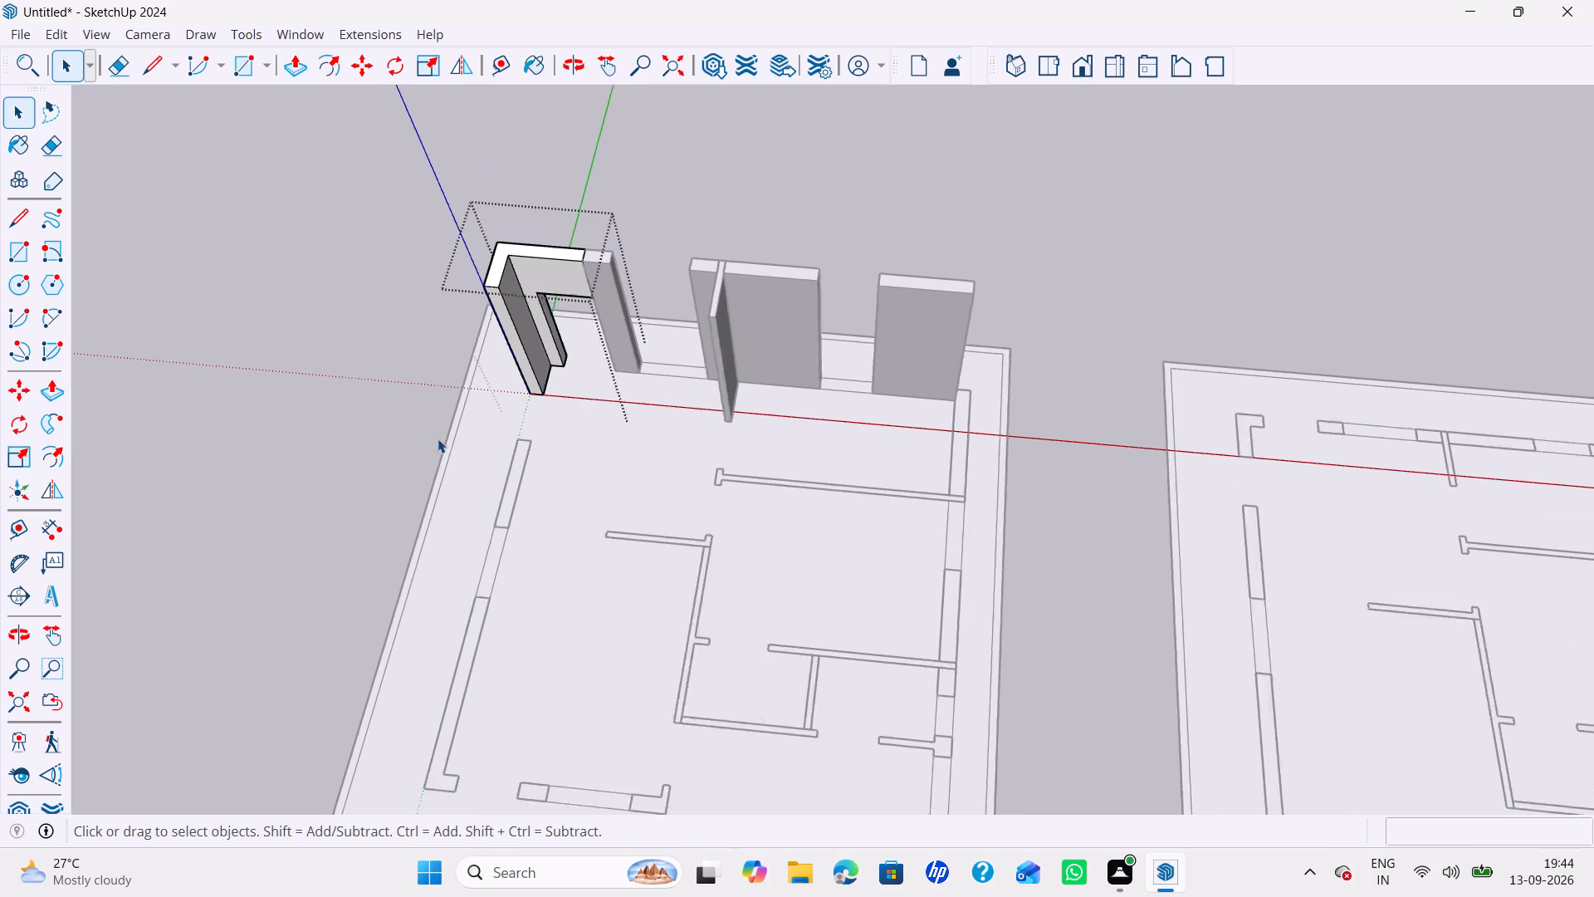
scroll(438, 439, "down", 1)
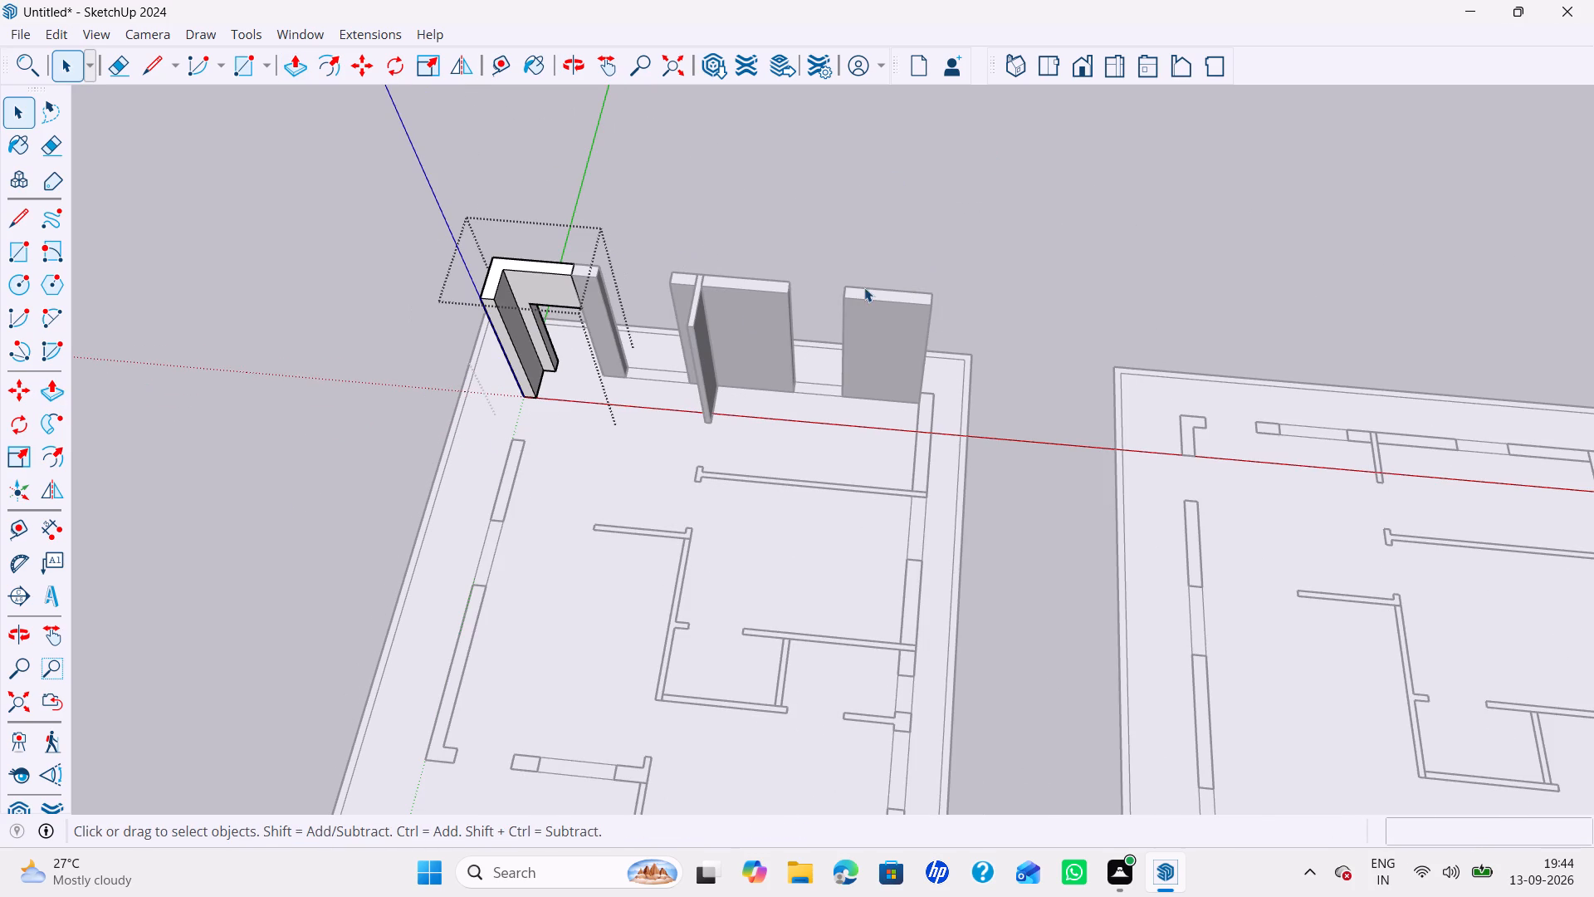
left_click(487, 300)
key("m")
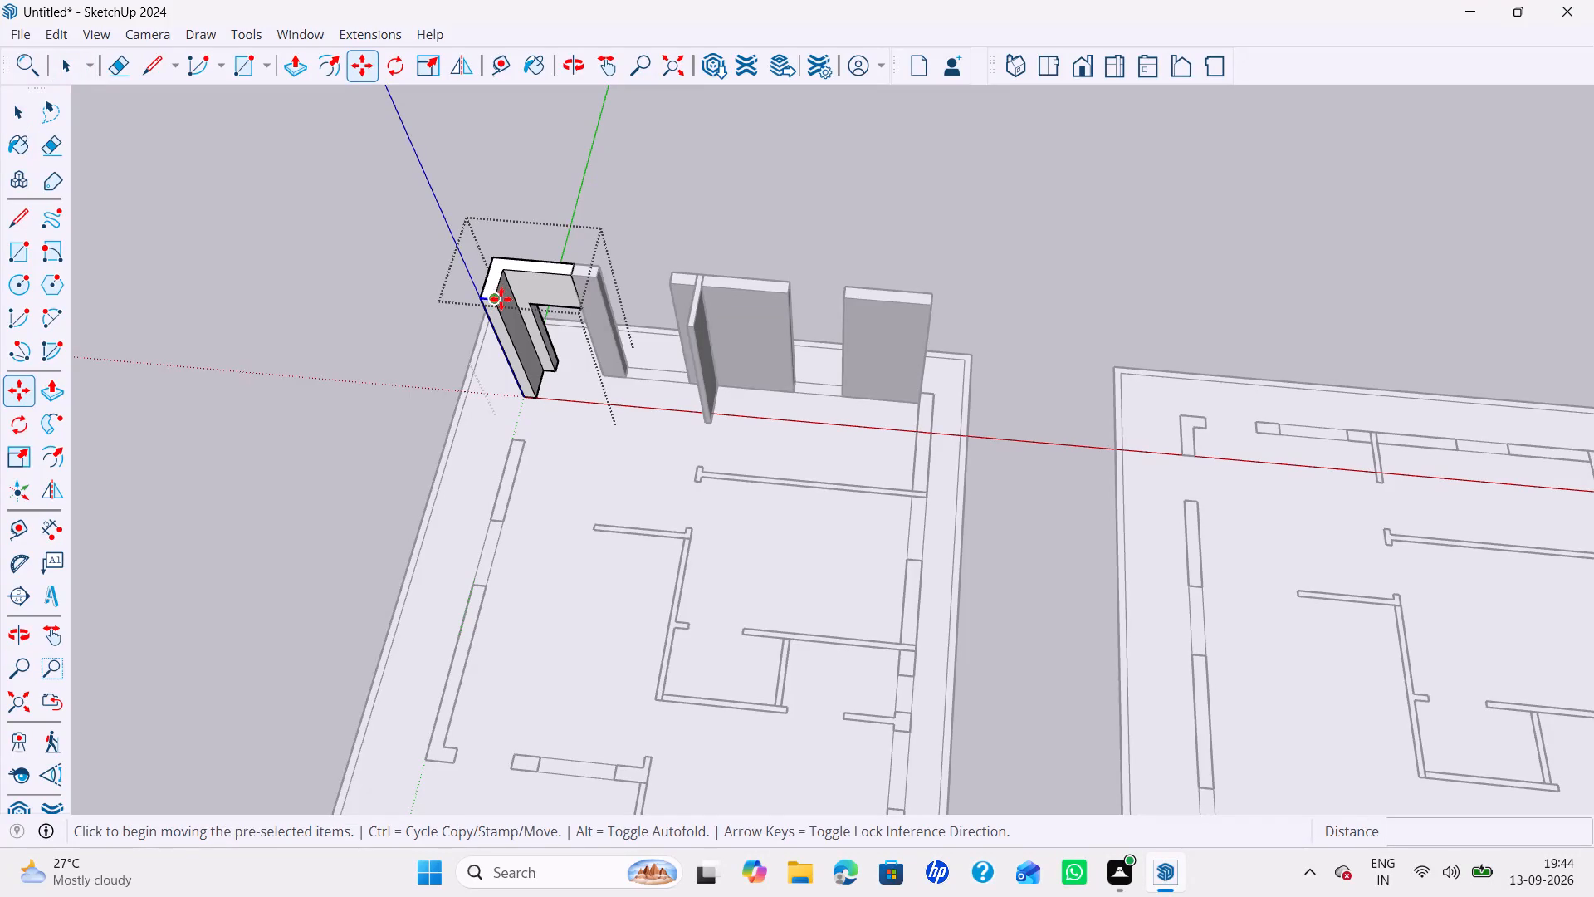
left_click(501, 299)
key("Up")
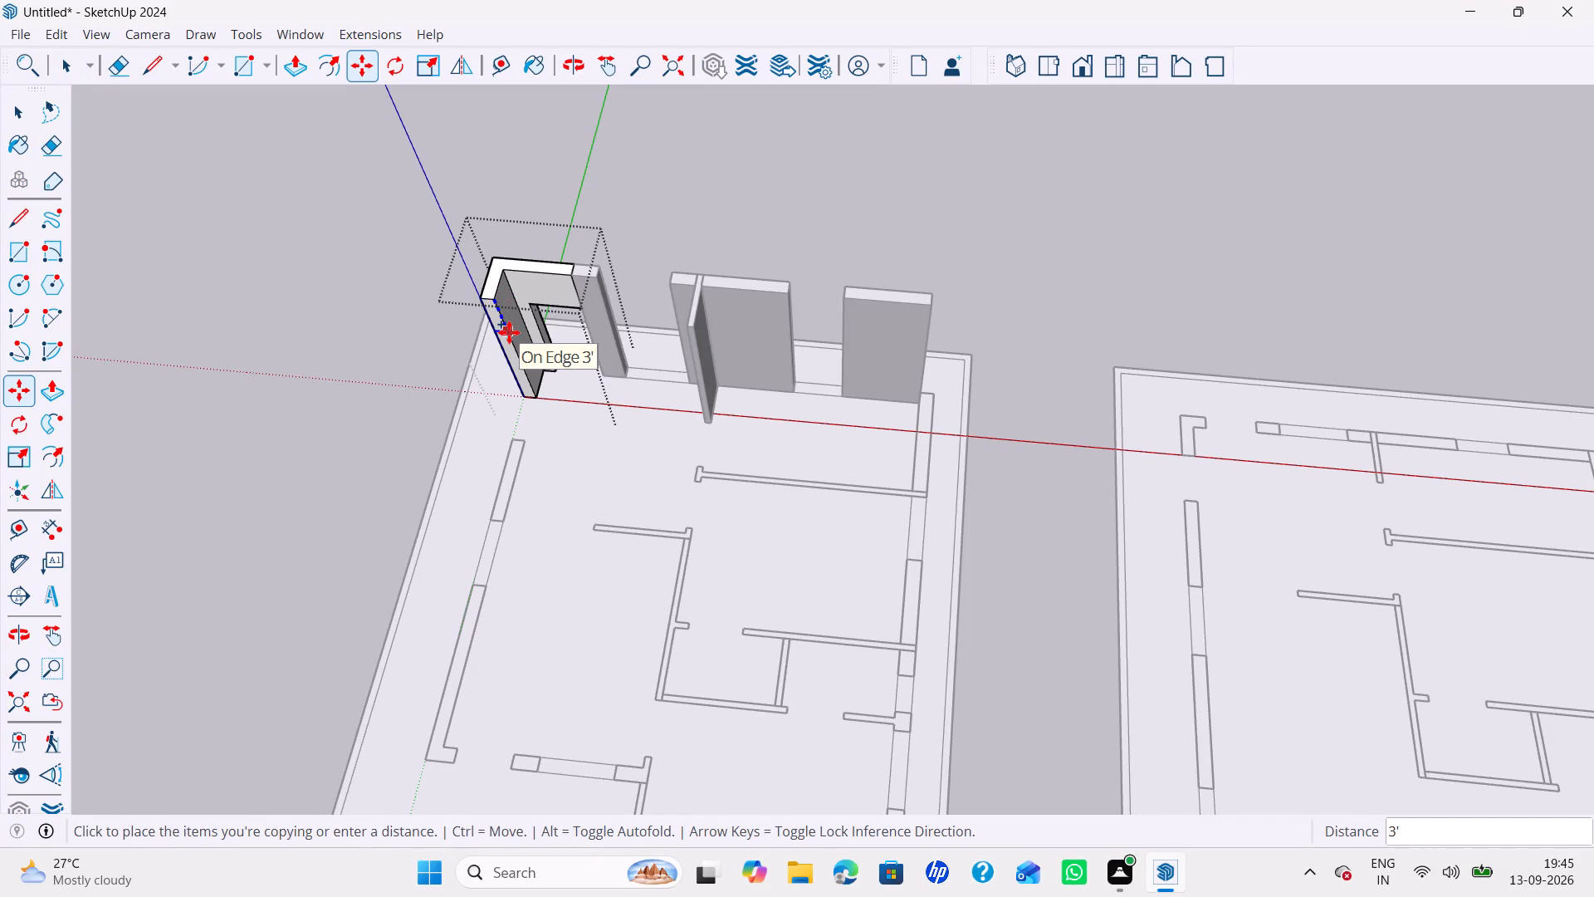
type("3'")
key("Return")
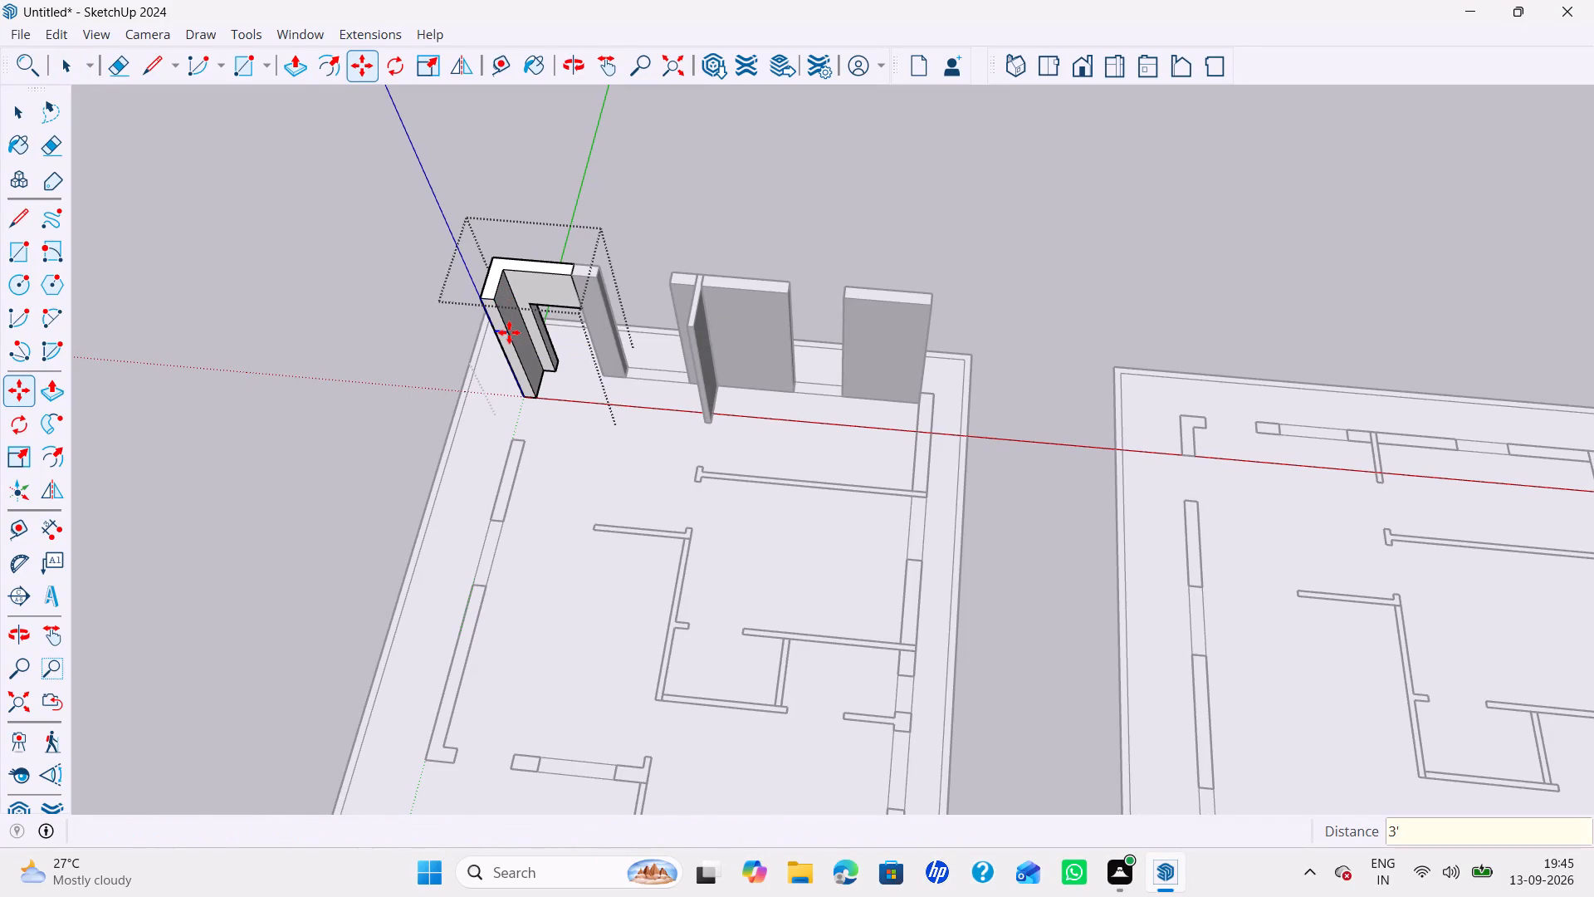
key("p")
left_click(499, 323)
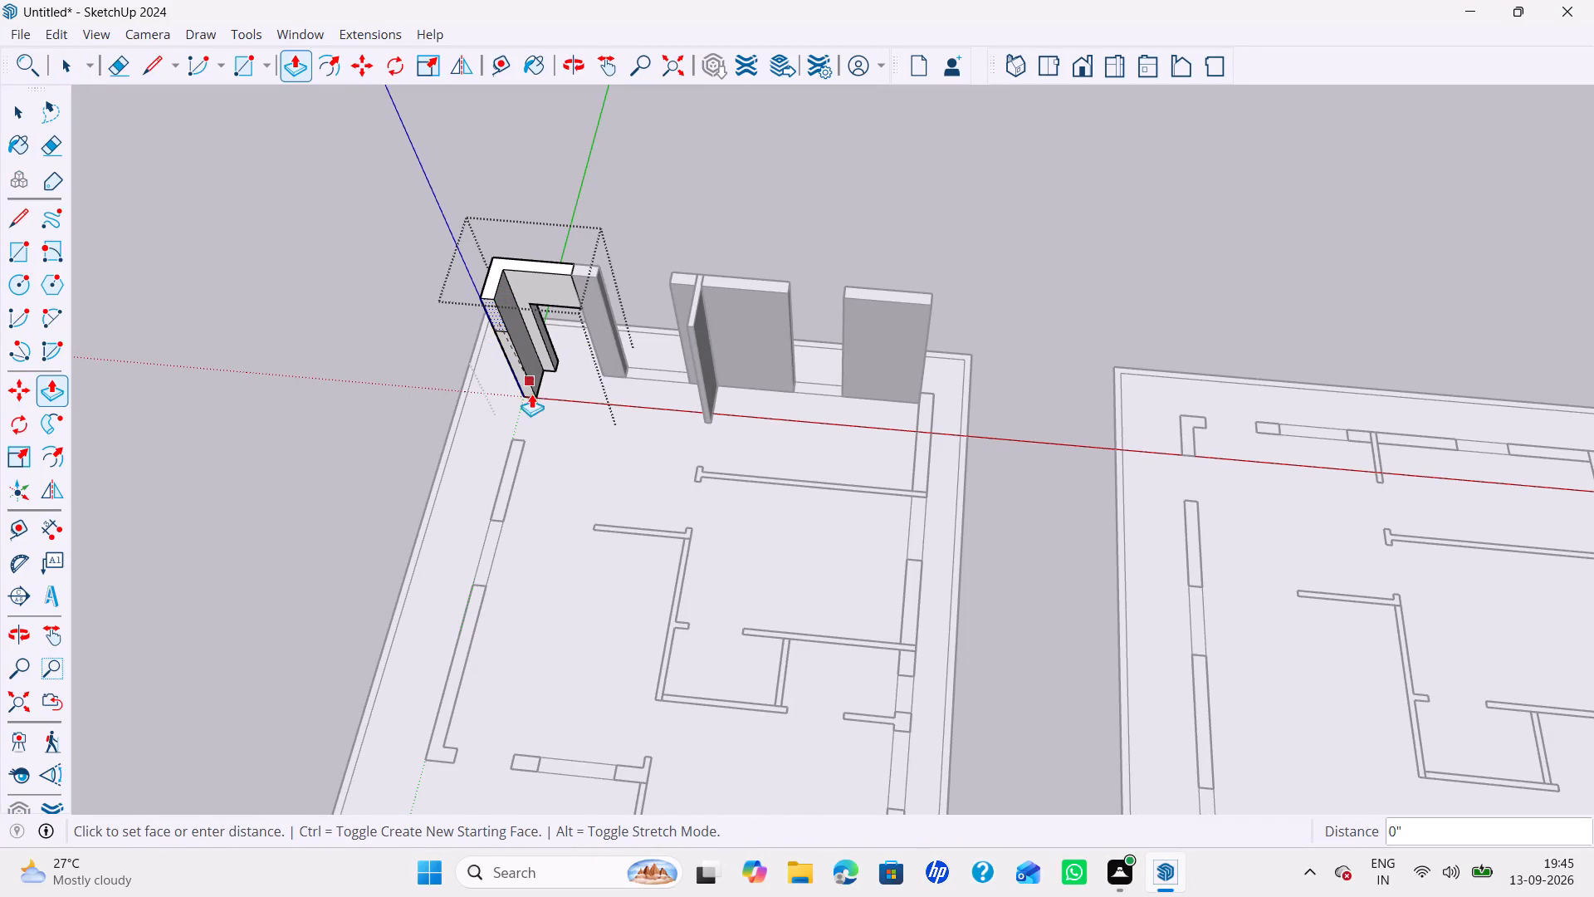
left_click(520, 443)
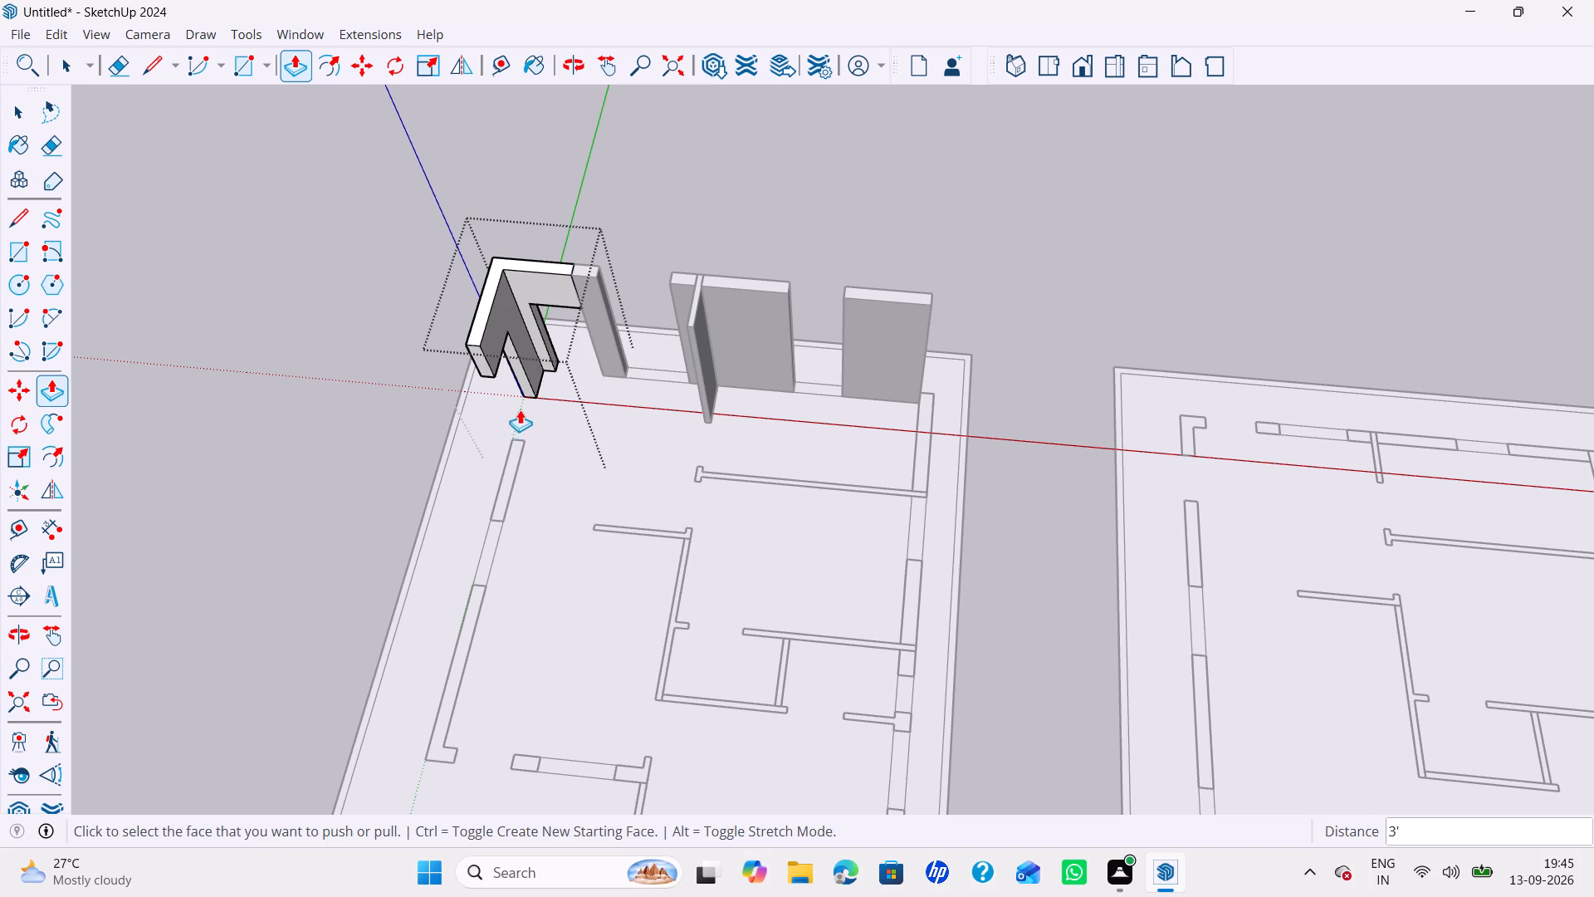
key("space")
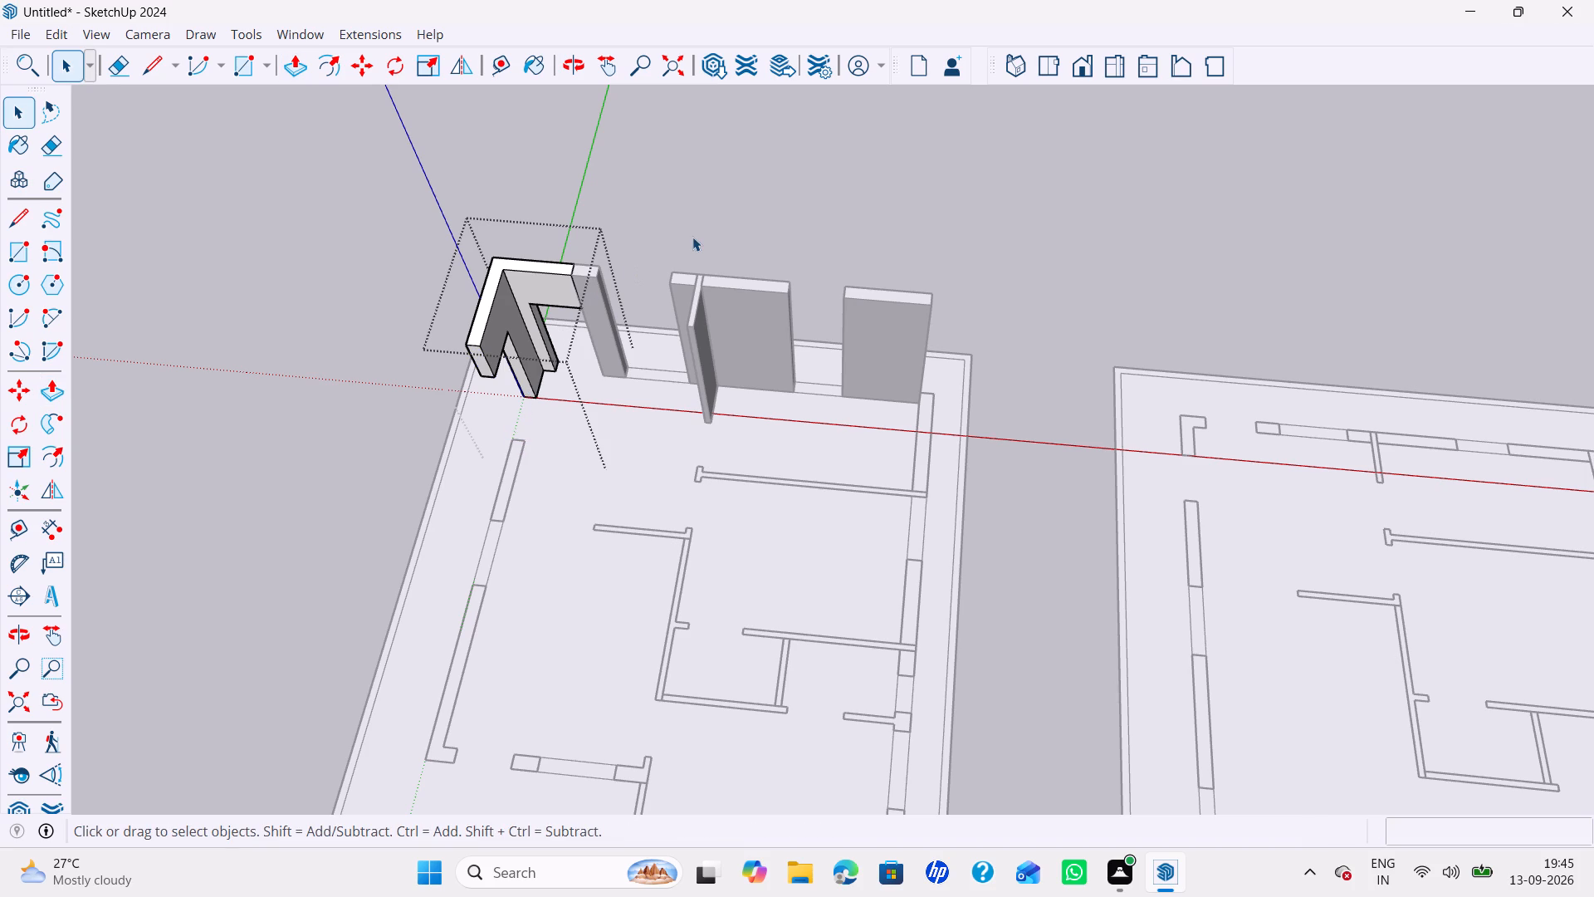
left_click(692, 237)
Open the group of the two rear segments beside the corner and copy the first segment's inner top edge 3' down its end face.
scroll(697, 345, "down", 1)
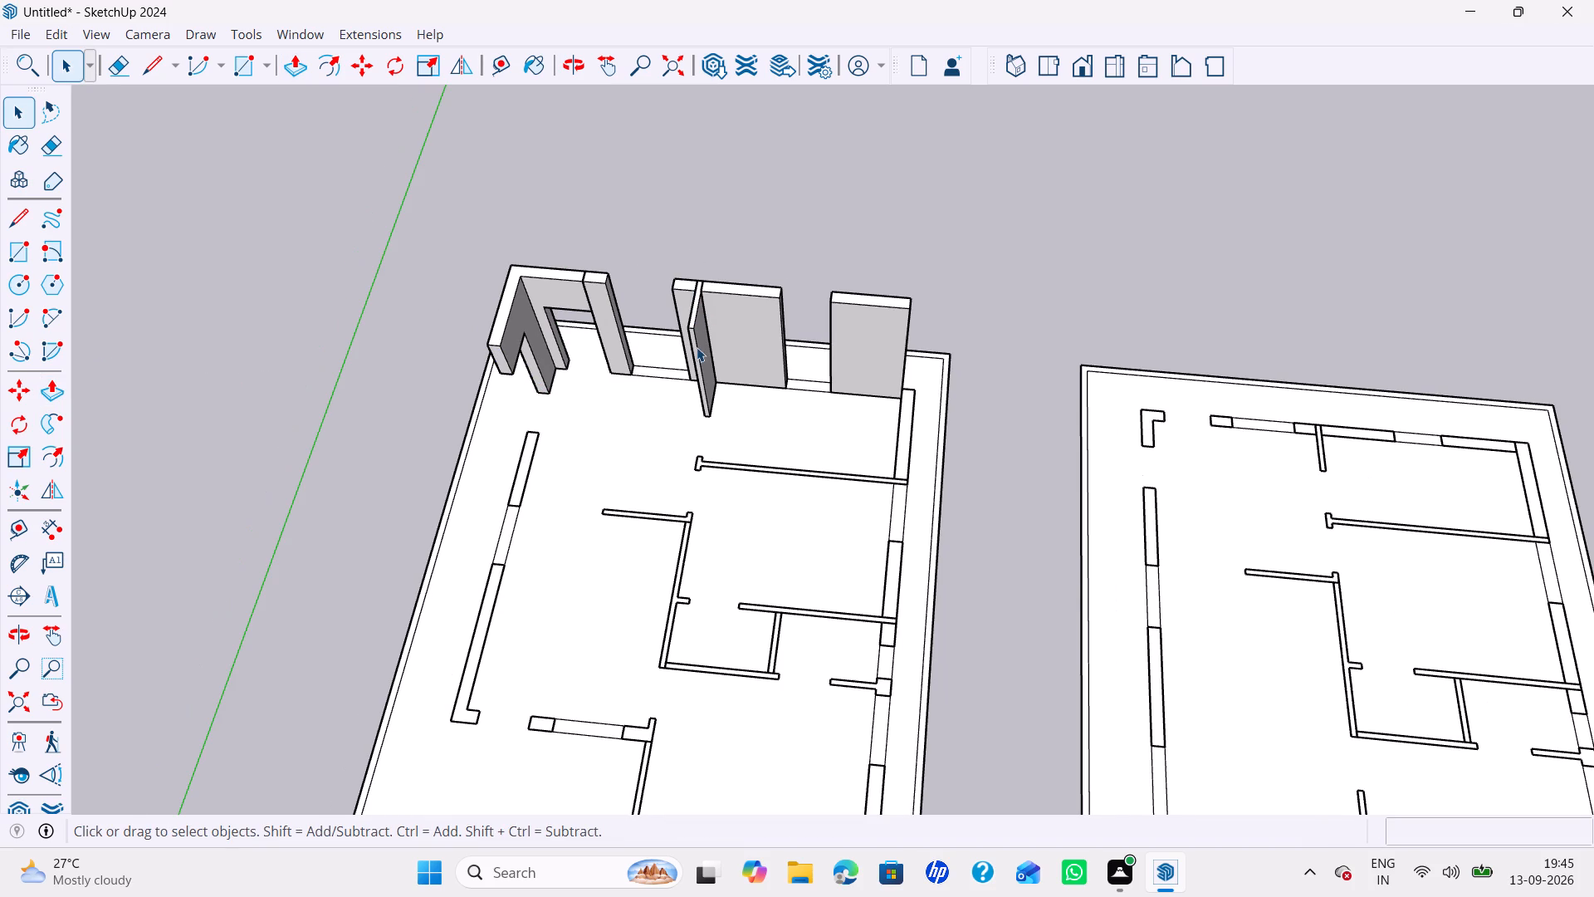
double_click(611, 315)
scroll(620, 287, "up", 3)
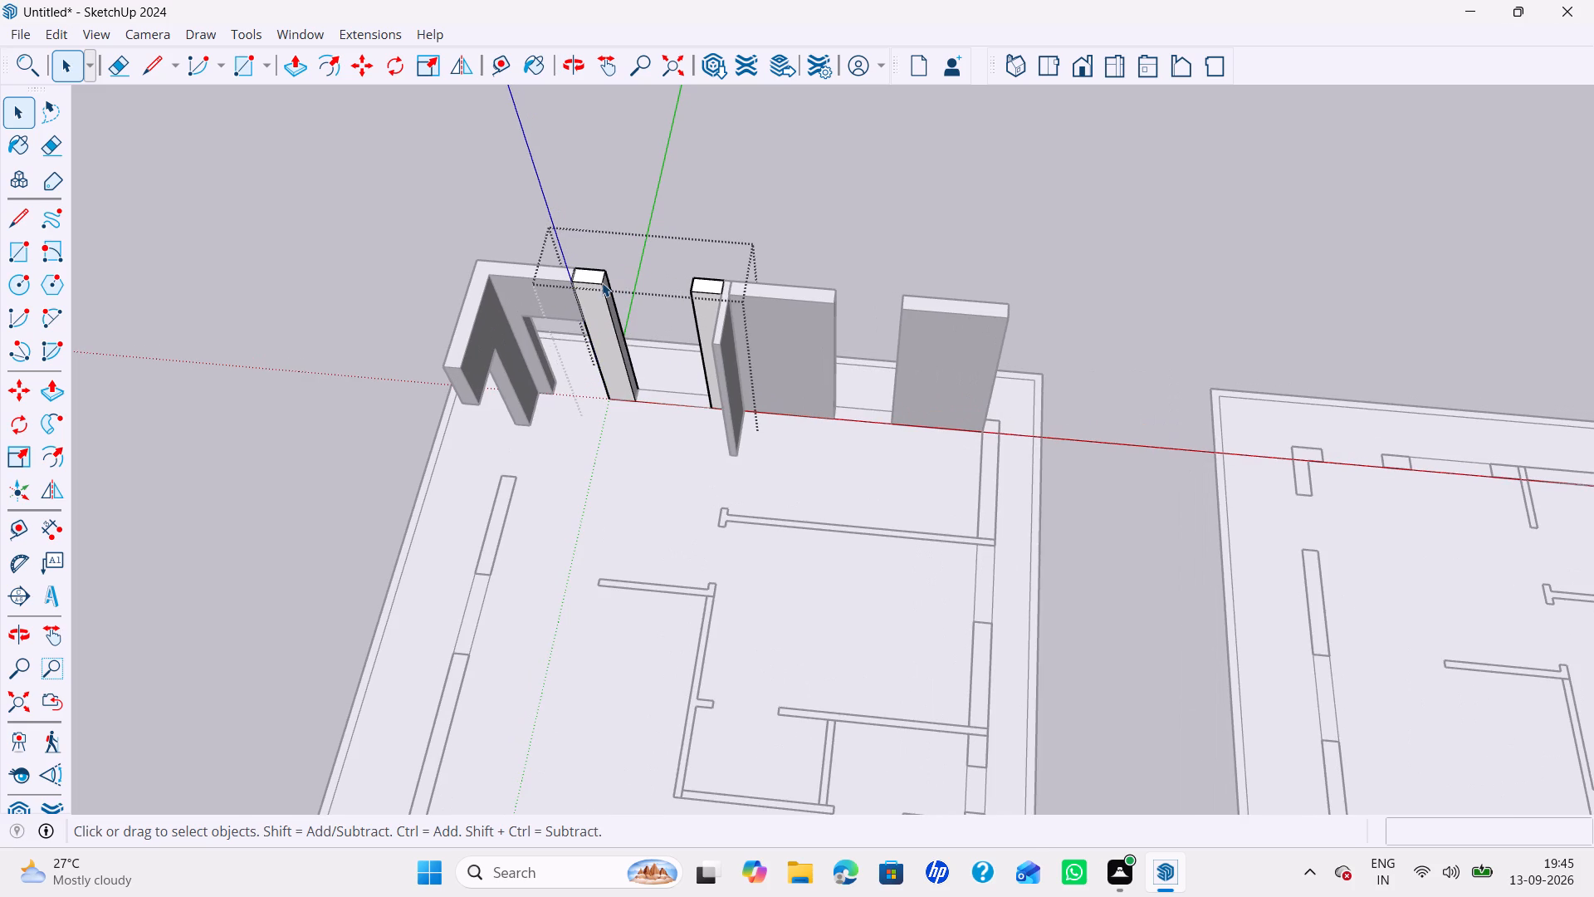
left_click(602, 282)
left_click(603, 282)
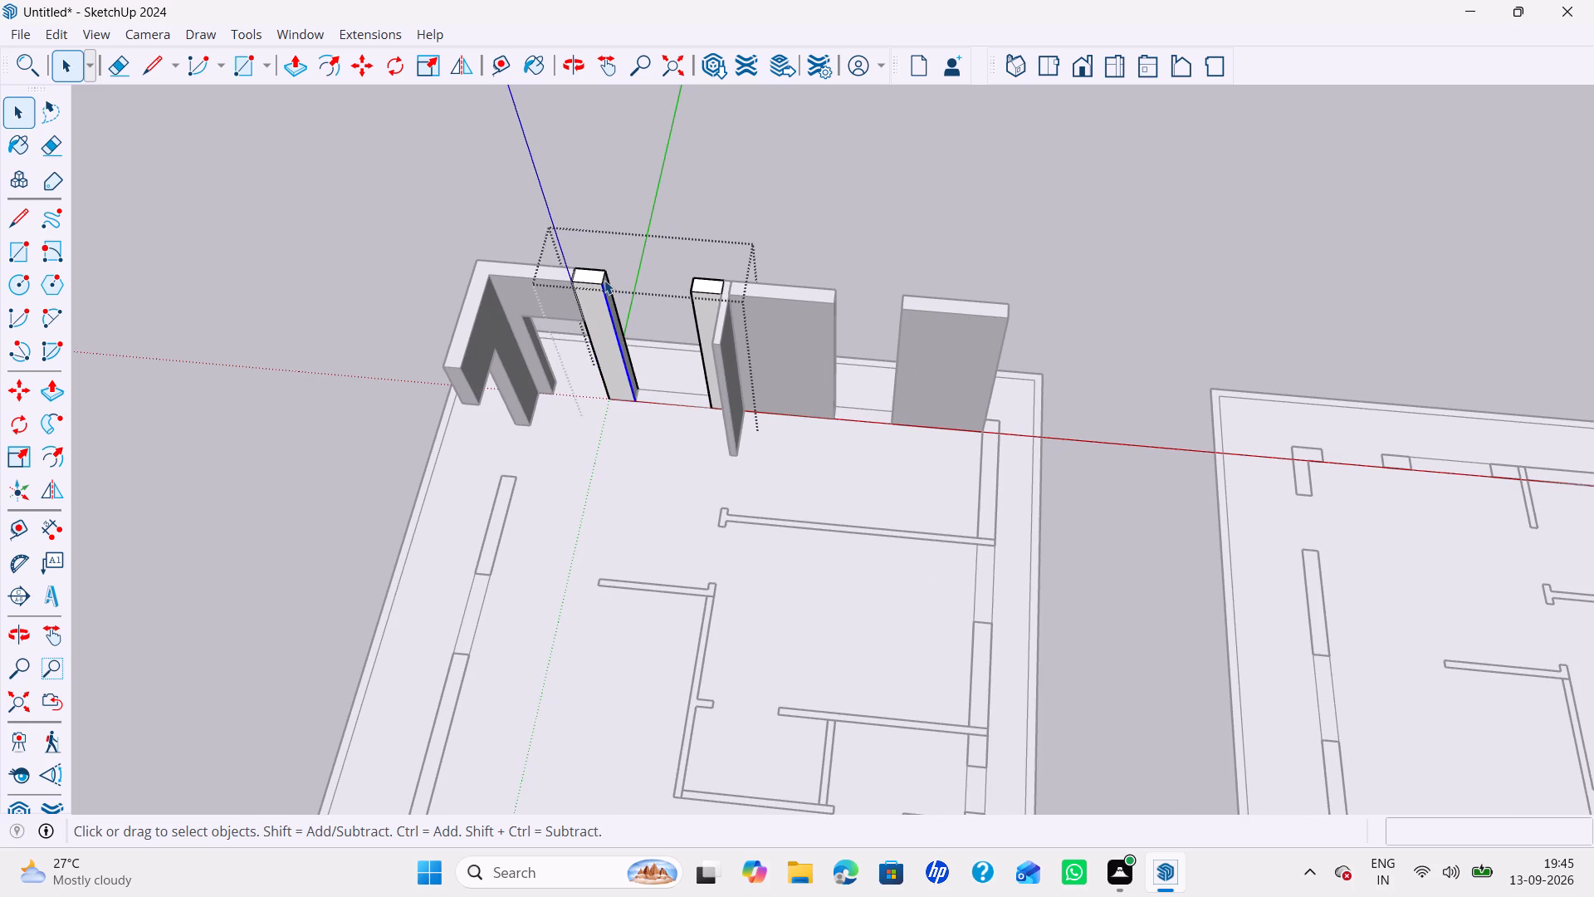
left_click(604, 280)
scroll(510, 355, "down", 1)
key("m")
scroll(602, 293, "up", 3)
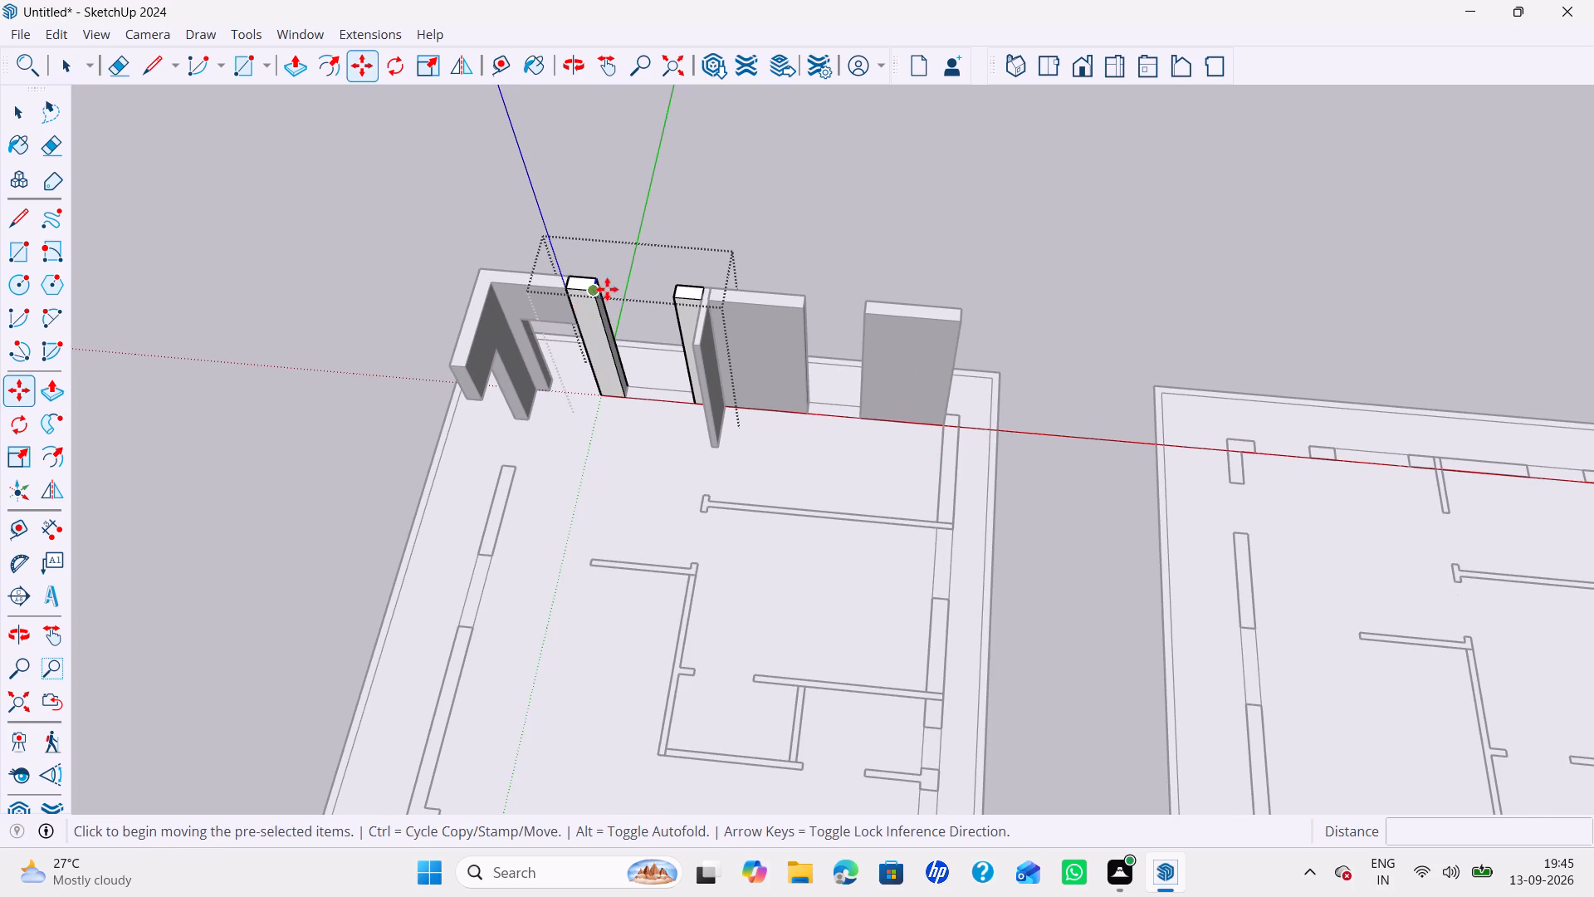
scroll(607, 289, "up", 6)
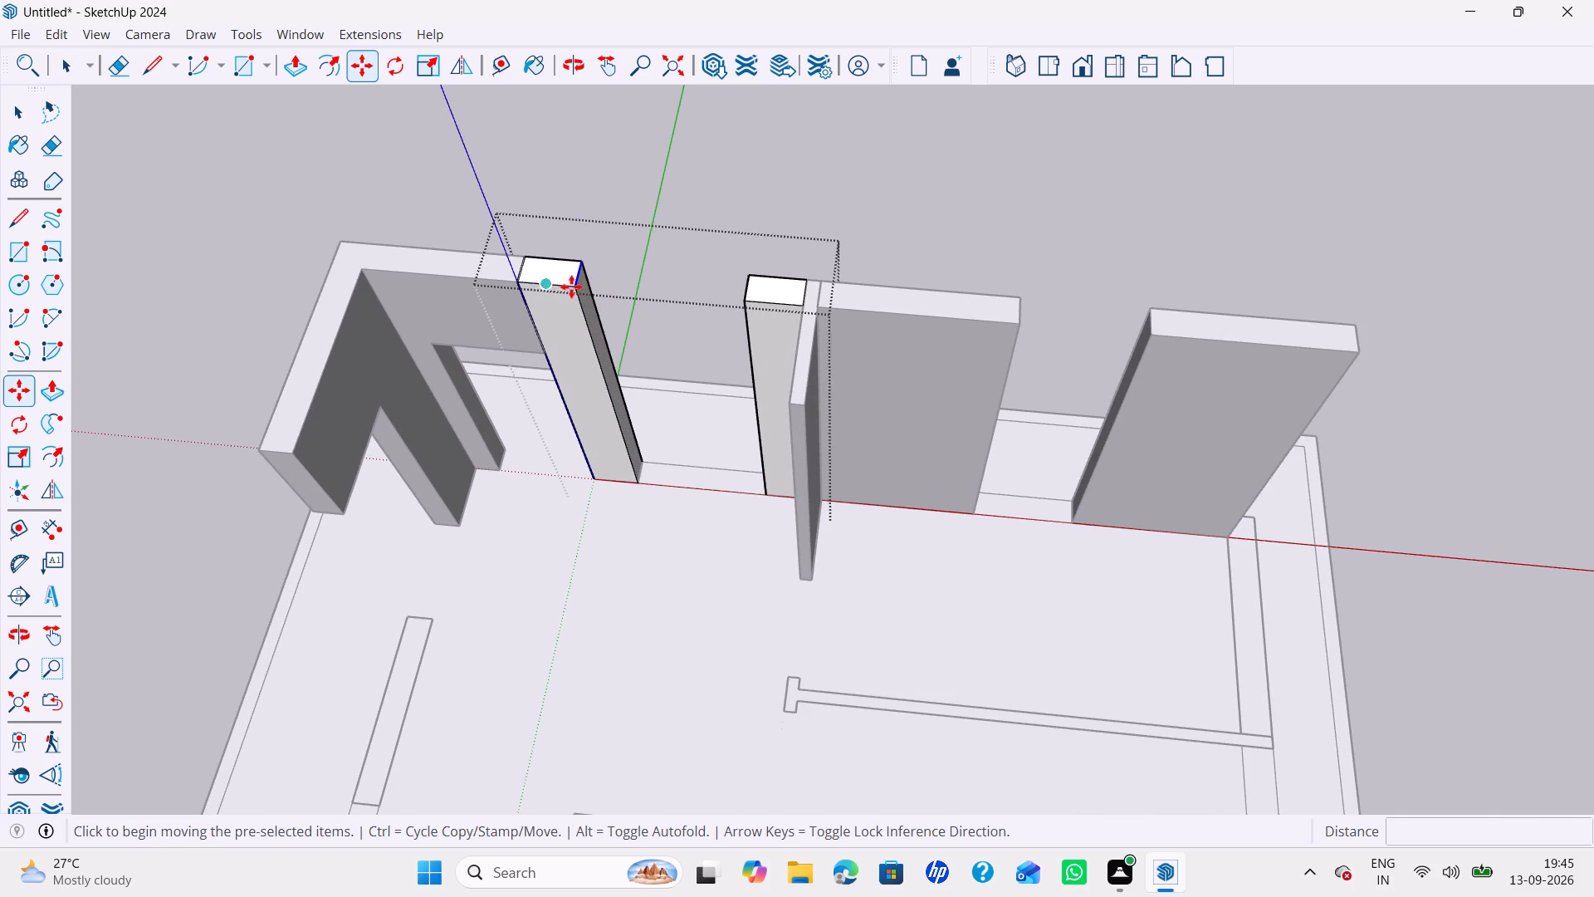
left_click(570, 287)
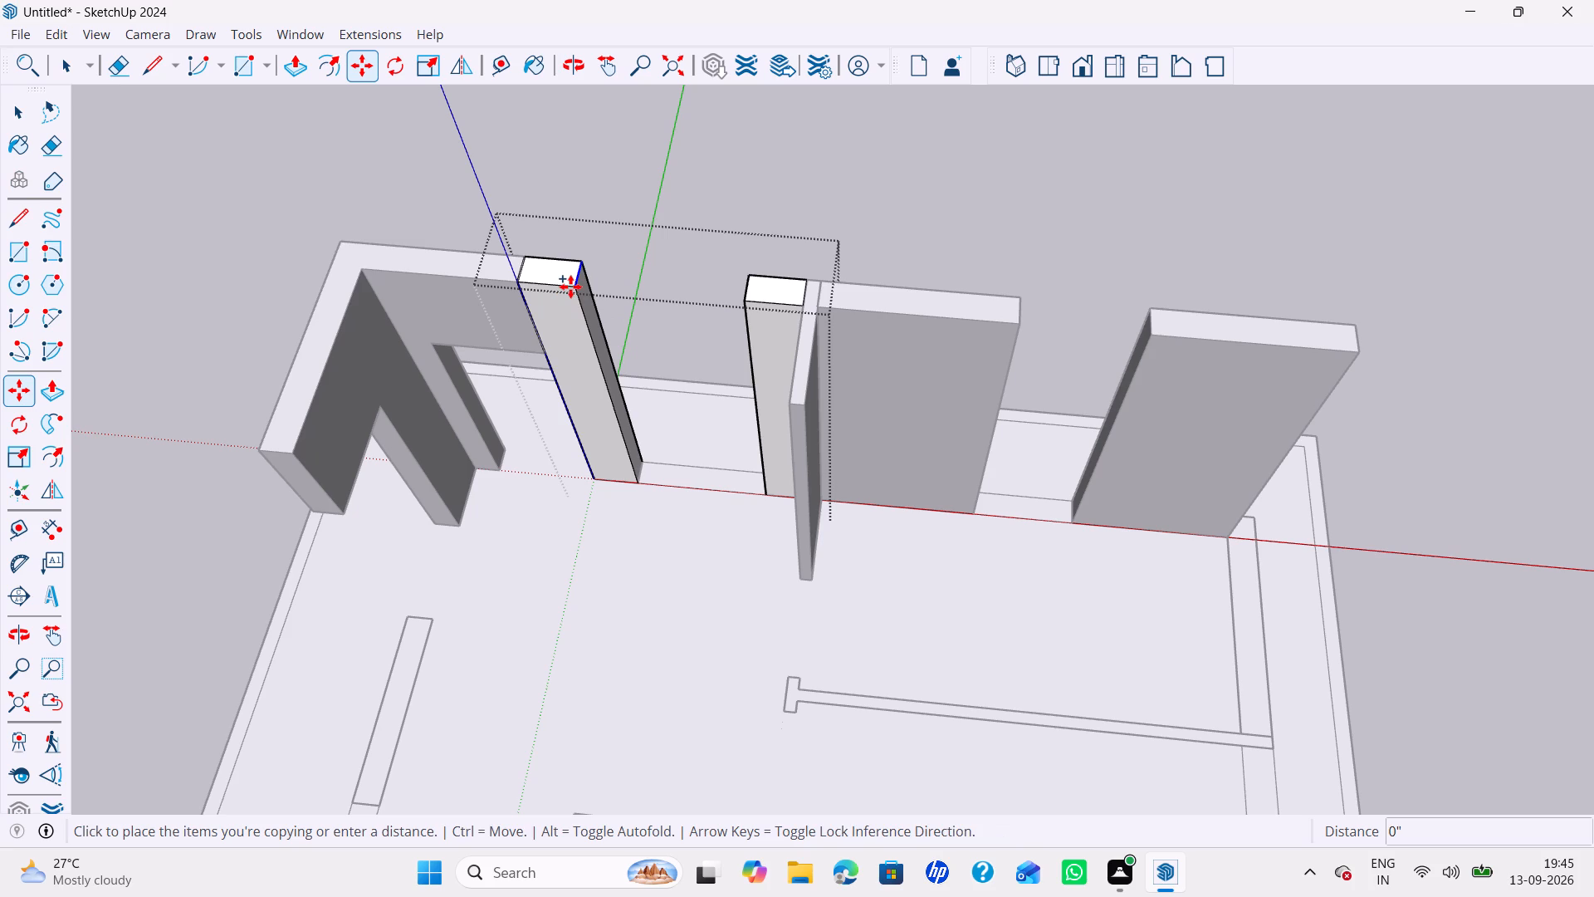
key("Up")
type("3'")
key("Return")
Copy the new edge another 4' down the same end face to mark the window opening's bottom.
left_click(591, 356)
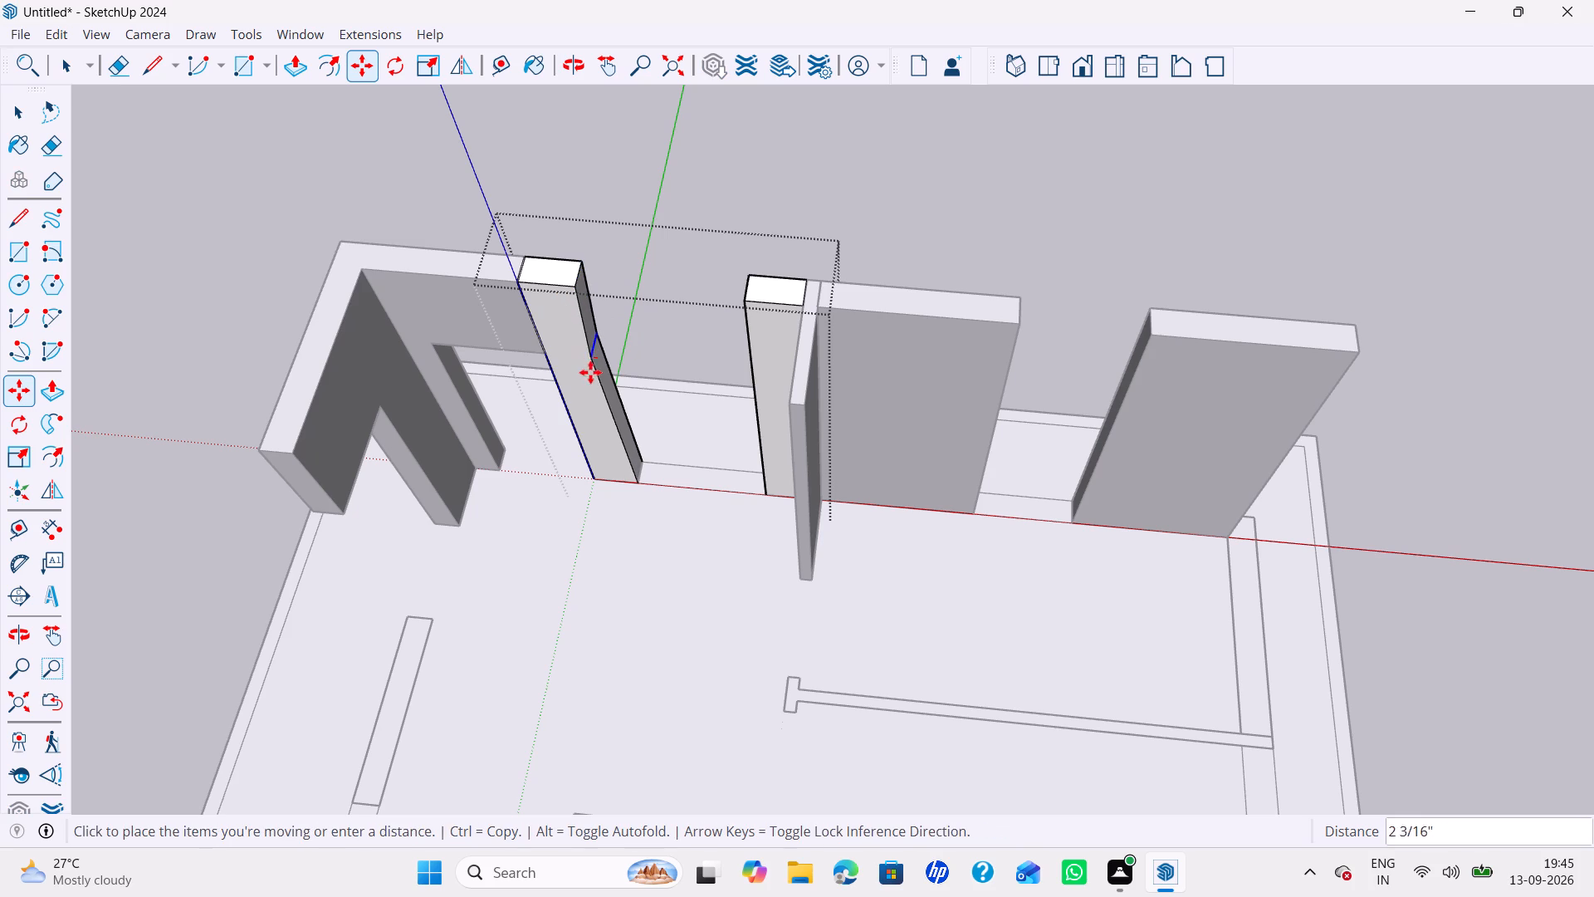
scroll(612, 409, "down", 3)
middle_click_drag(617, 410, 622, 360)
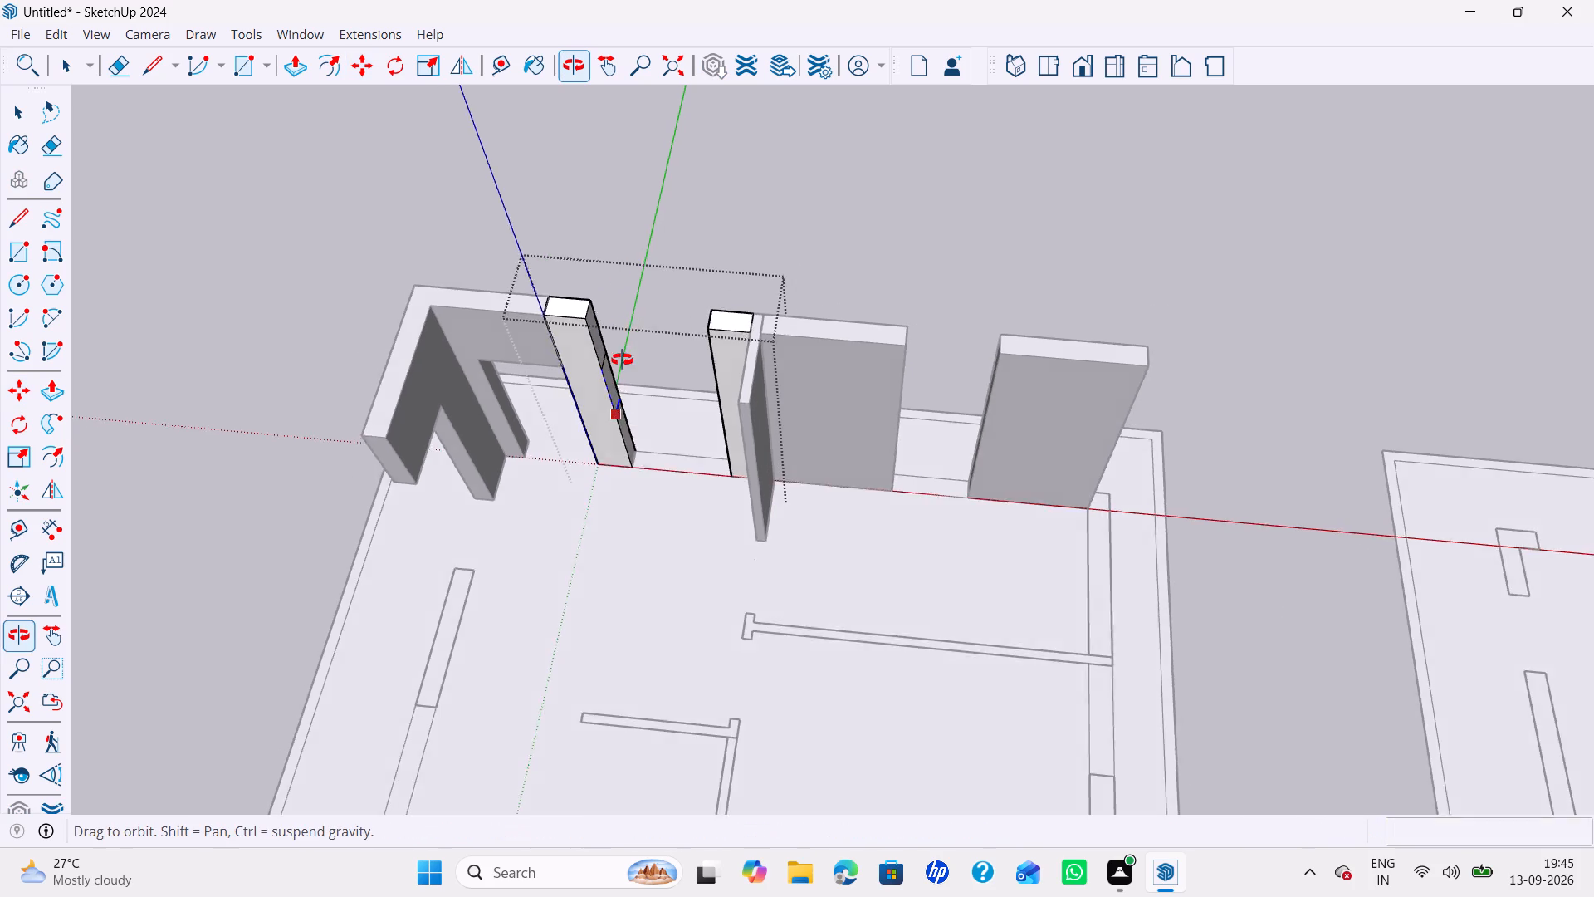
middle_click_drag(622, 360, 669, 287)
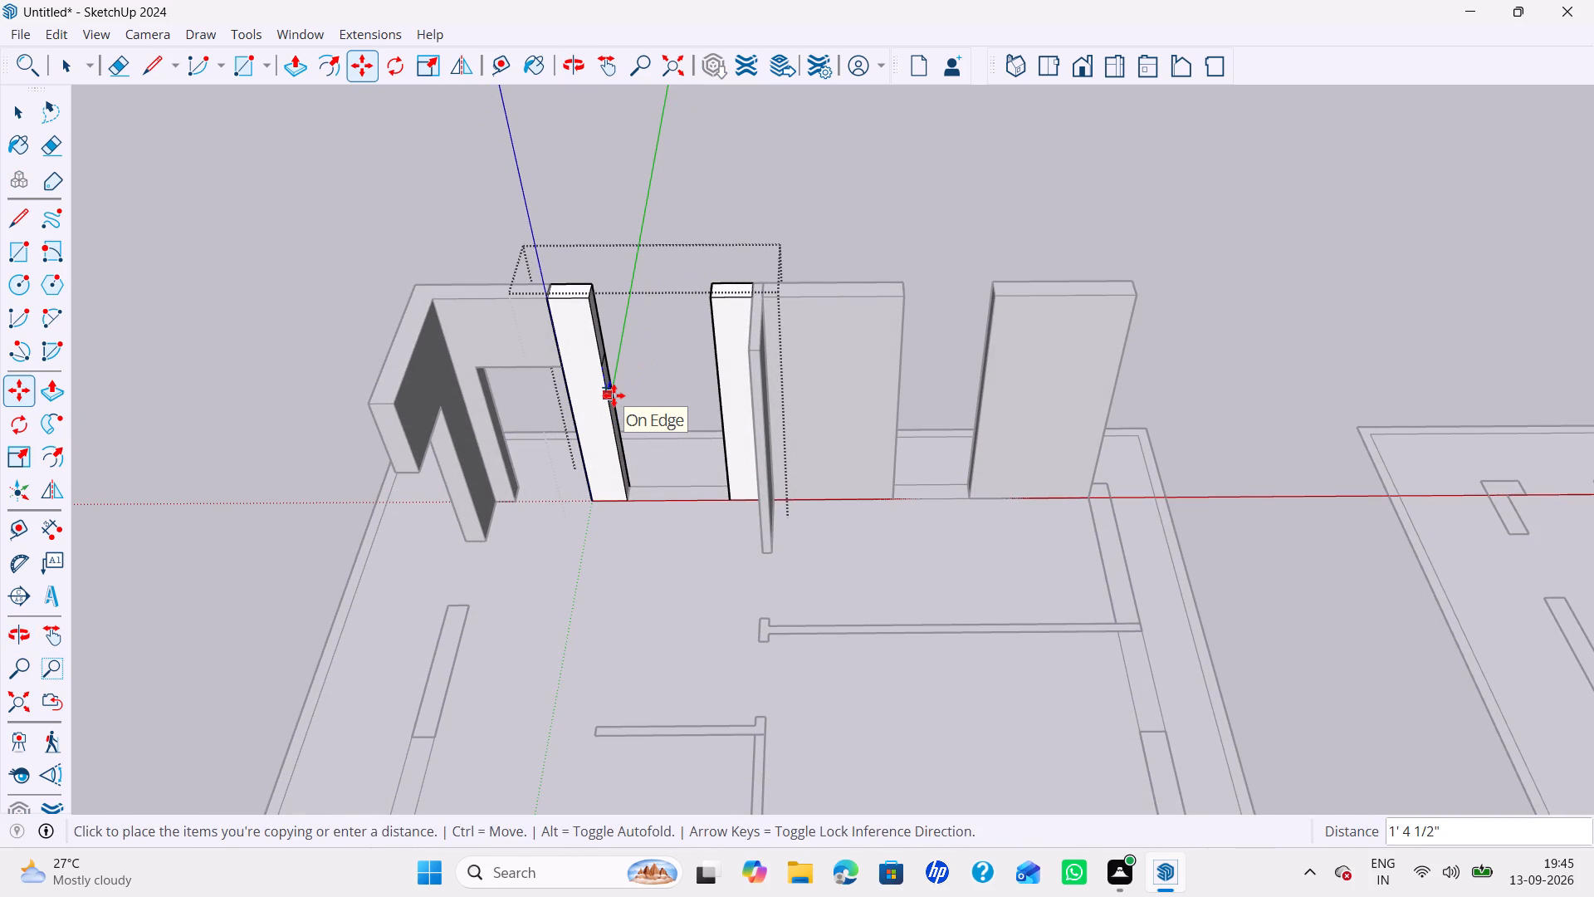
key("Up")
scroll(614, 395, "up", 1)
type("4'")
key("Return")
key("space")
Extrude the upper and lower parts of the end face 4' across to the neighbouring segment, leaving a window opening between them.
scroll(610, 414, "up", 3)
key("p")
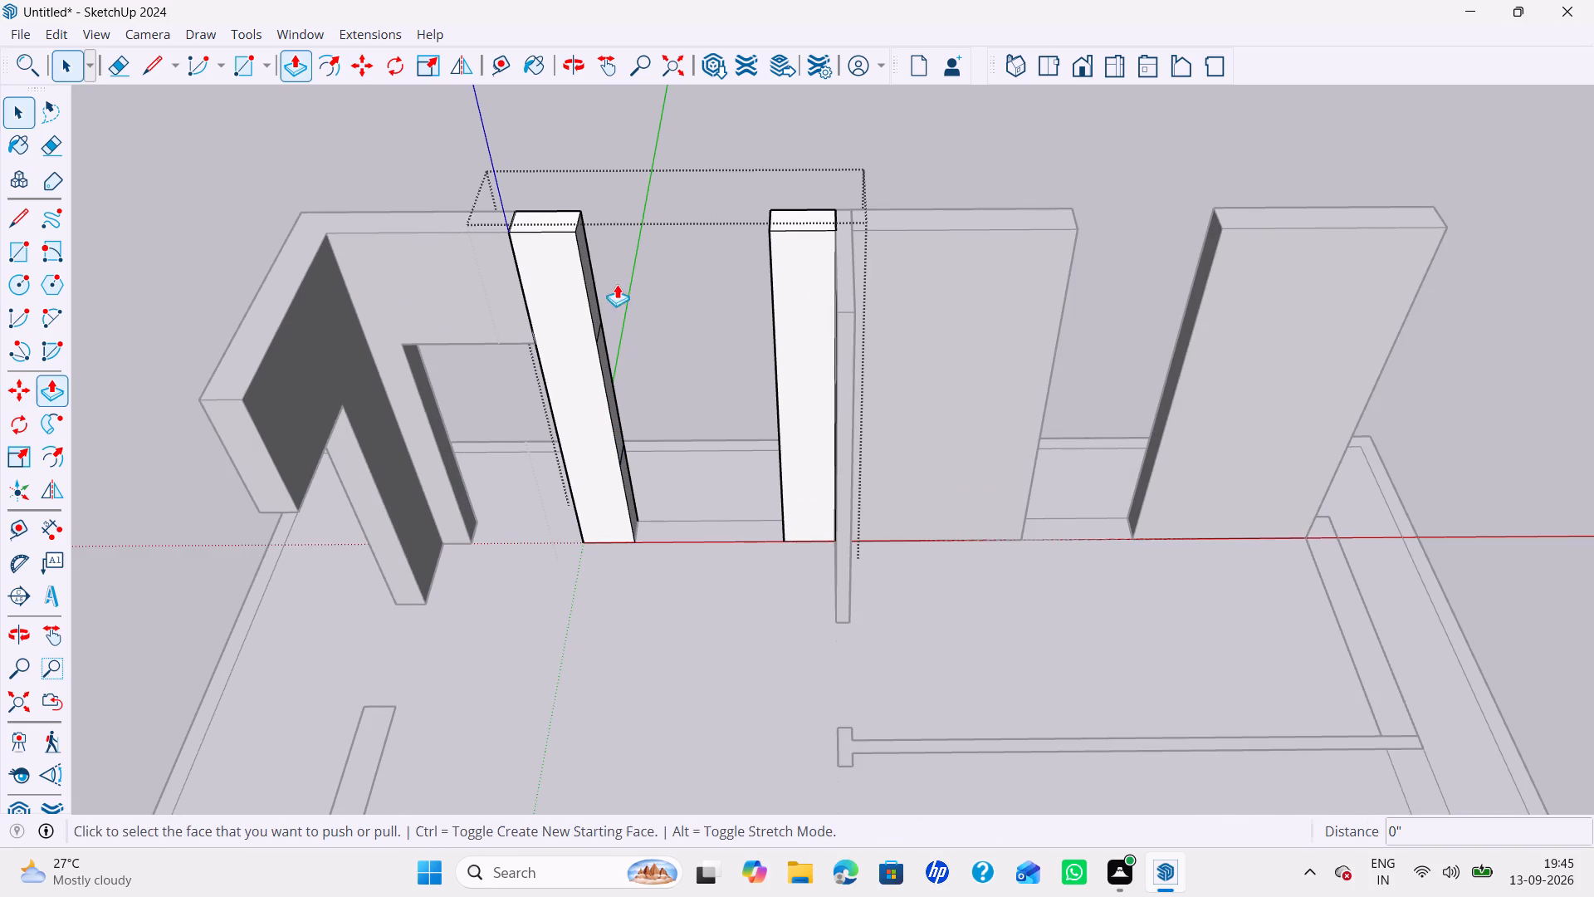
left_click(591, 273)
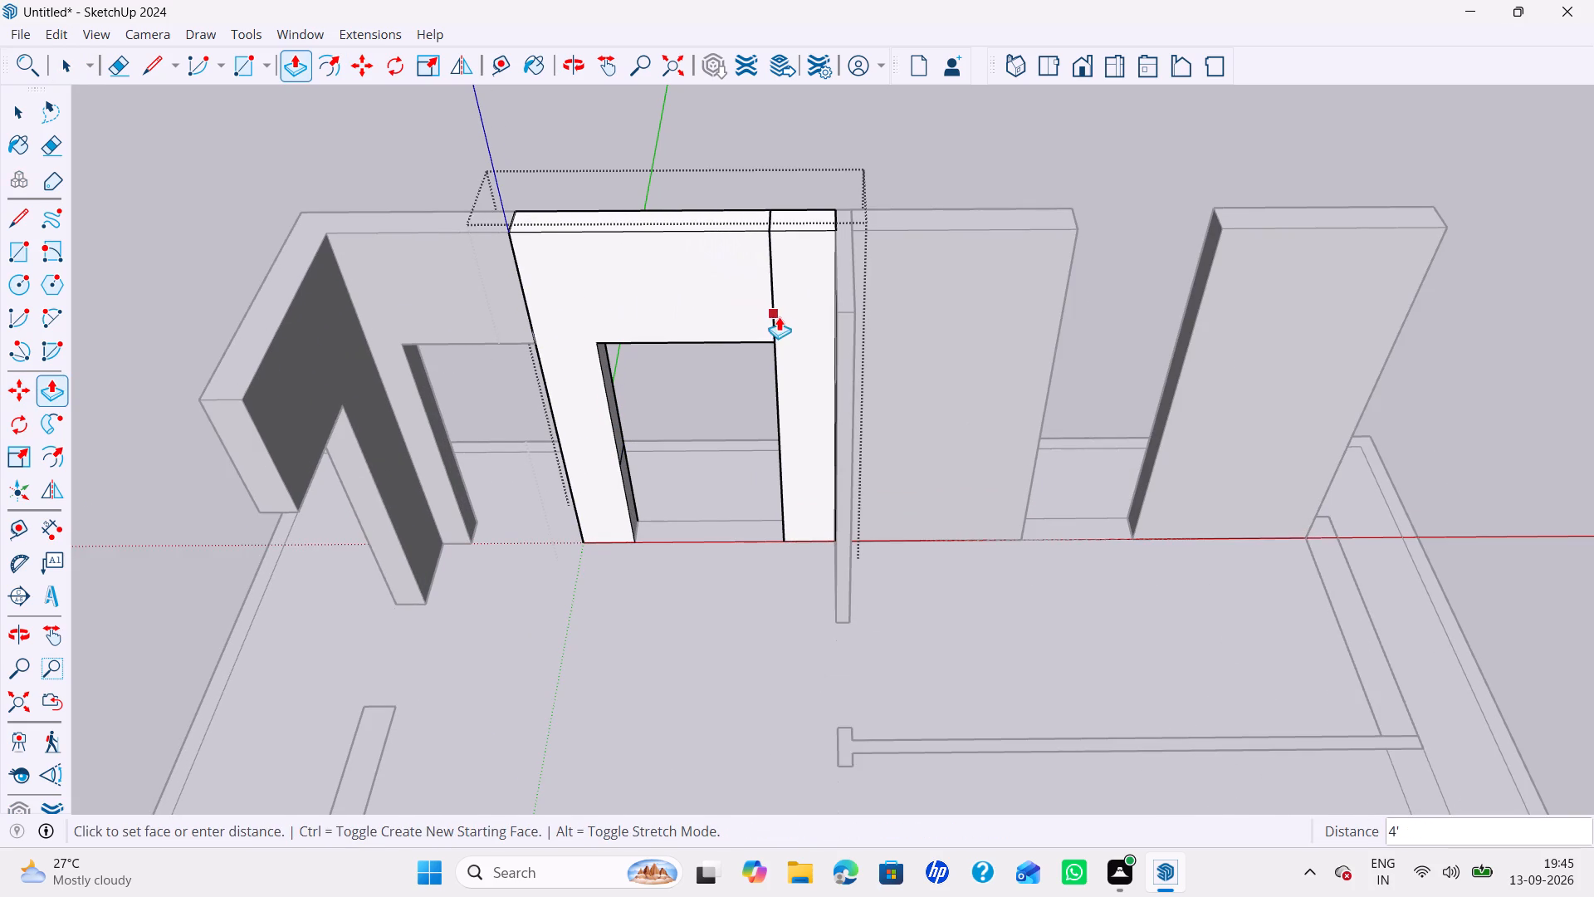
left_click(774, 328)
double_click(631, 505)
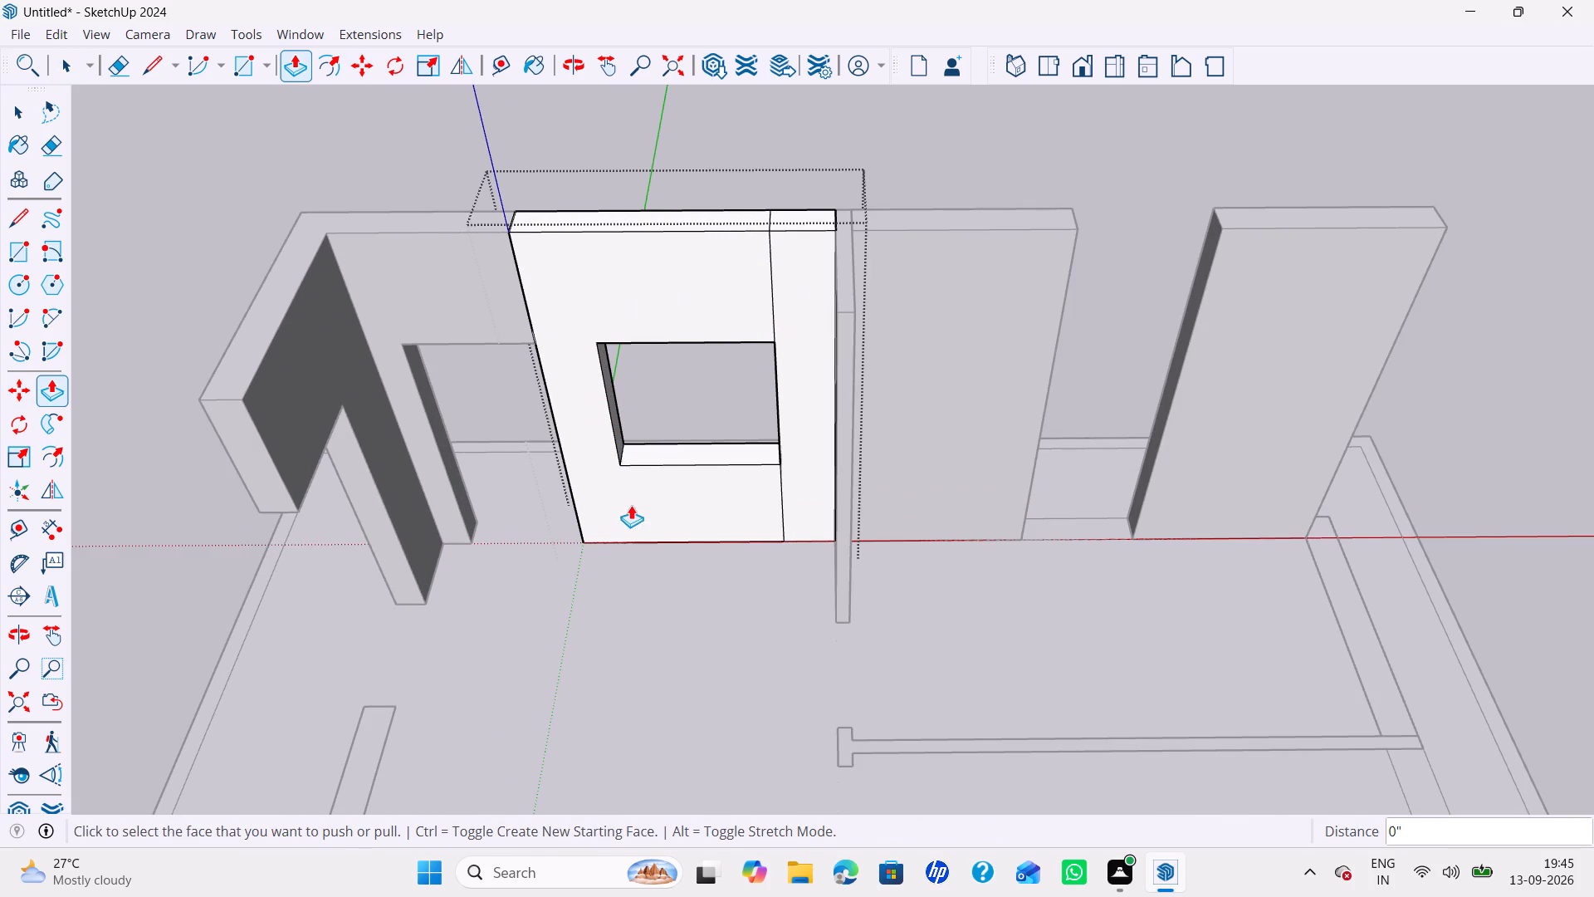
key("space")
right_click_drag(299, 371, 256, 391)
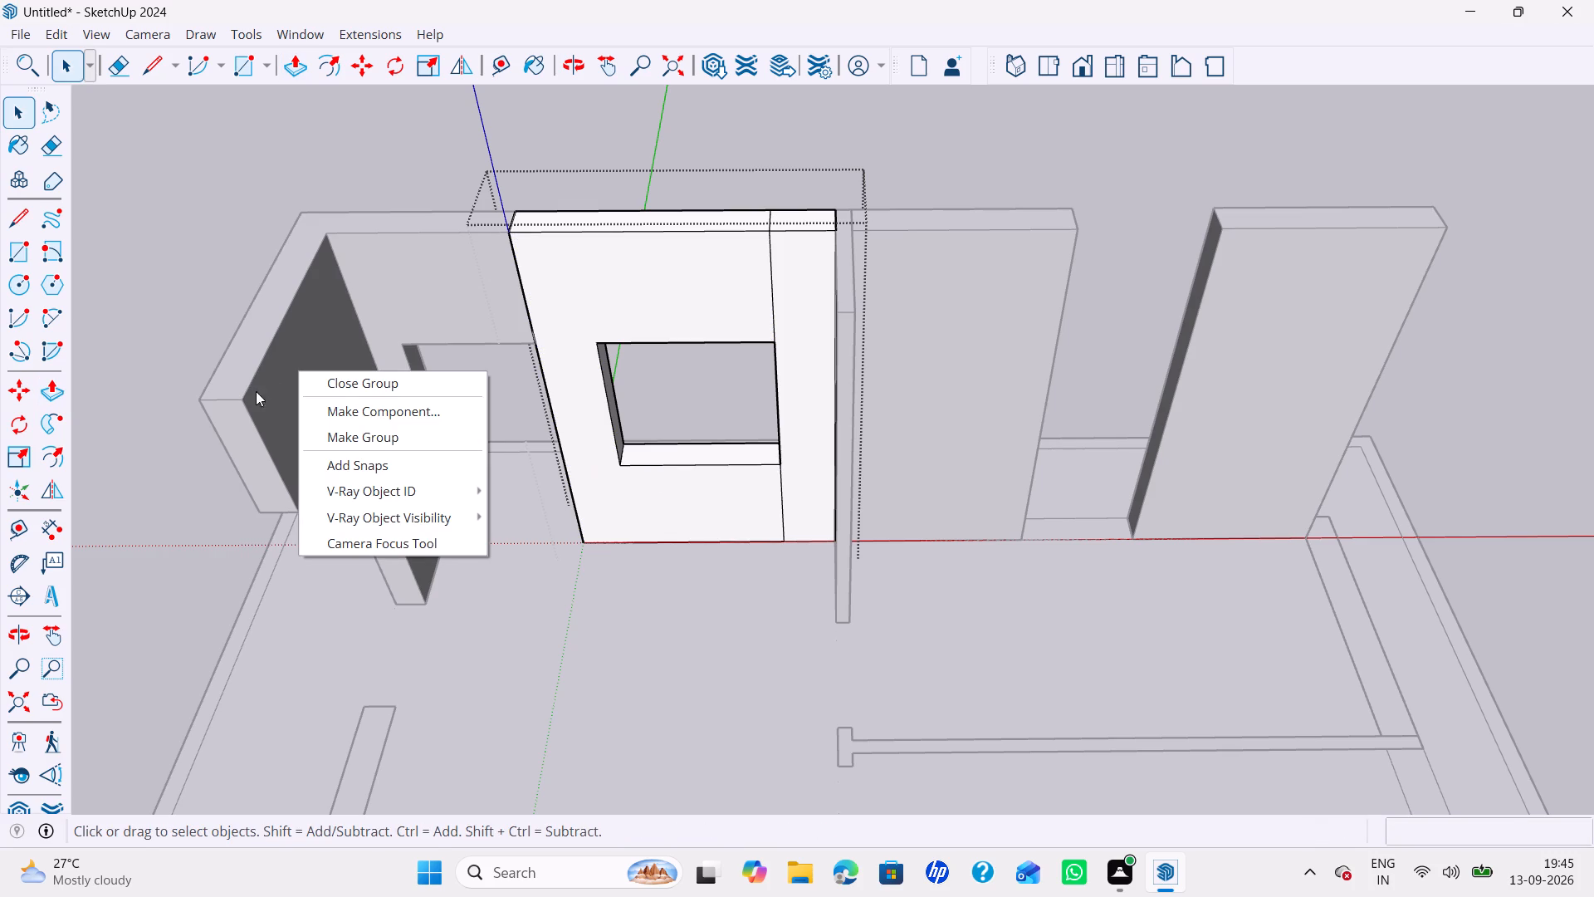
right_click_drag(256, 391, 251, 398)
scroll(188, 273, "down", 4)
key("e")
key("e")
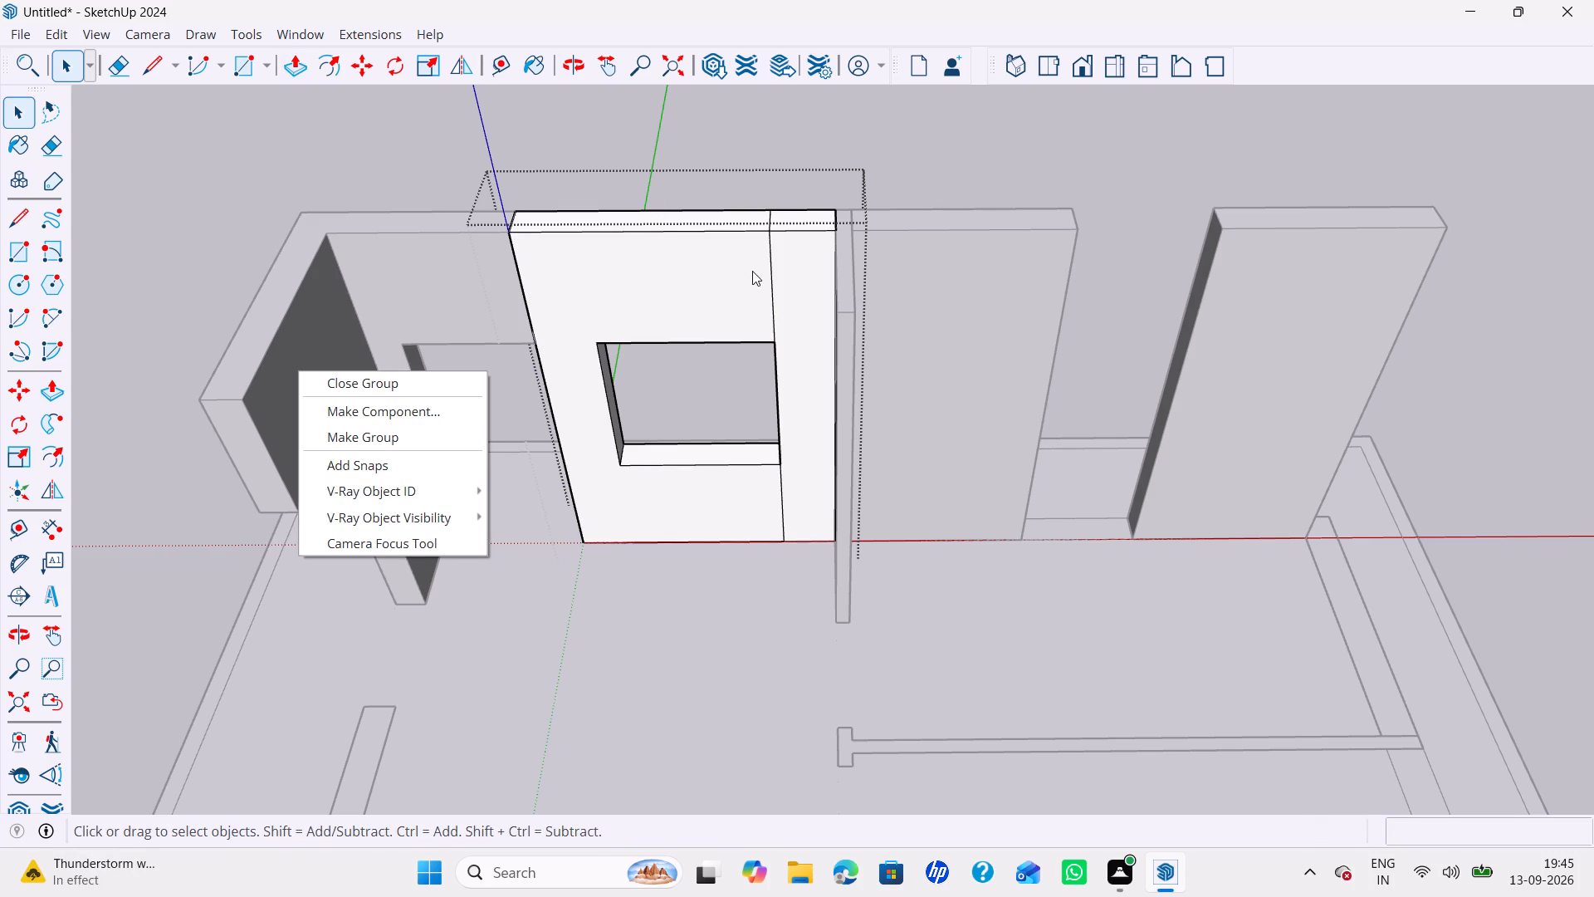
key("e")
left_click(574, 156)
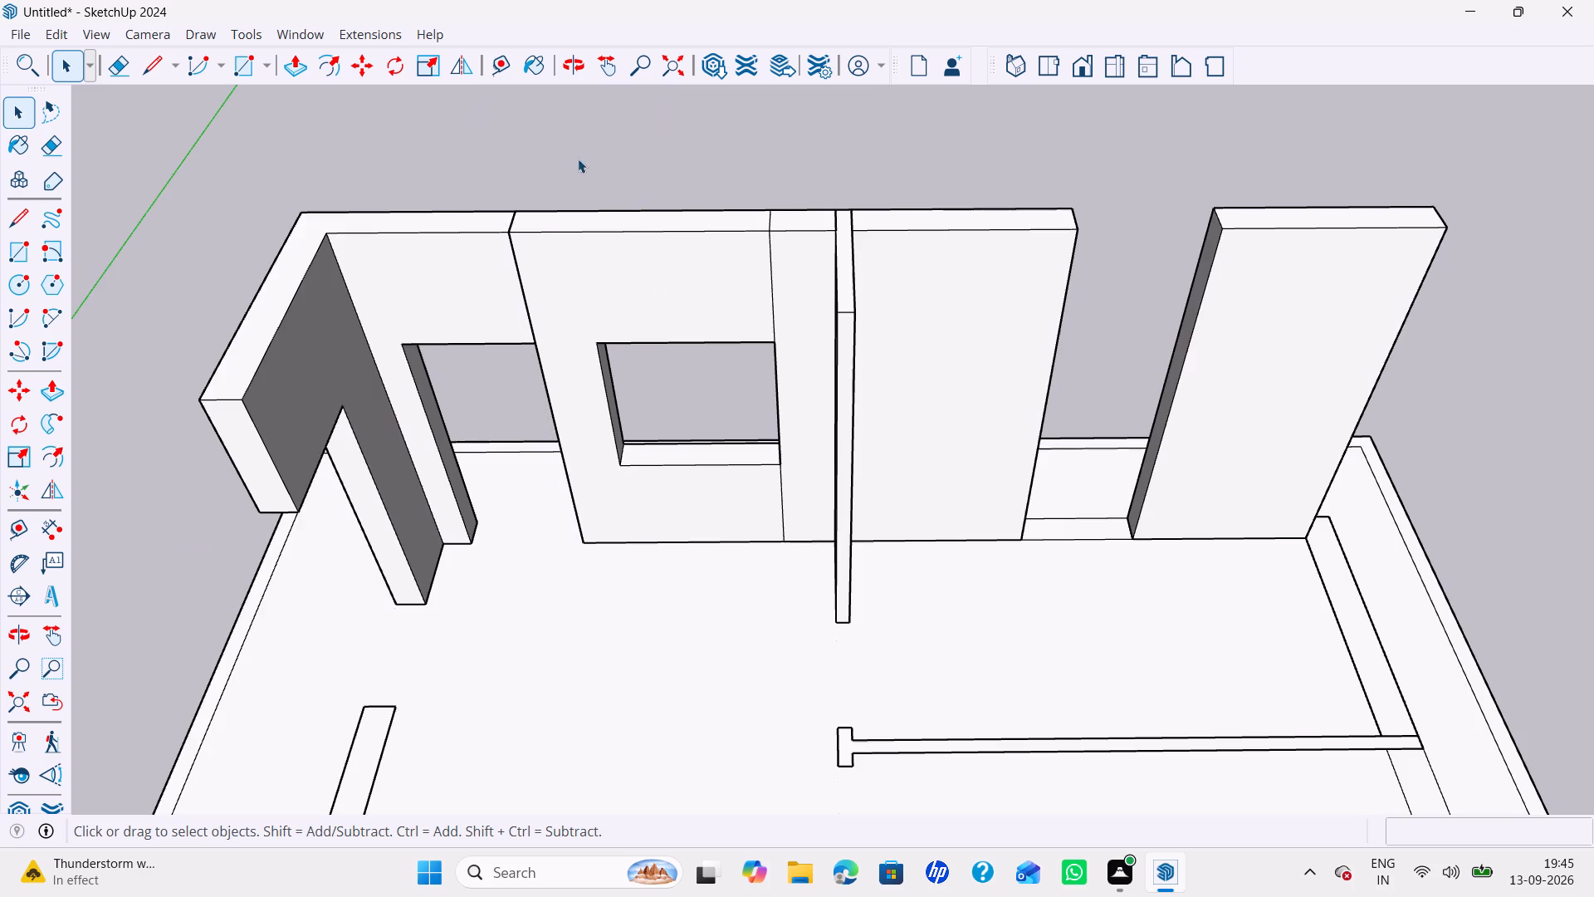
Reopen the rear wall group beside the corner and erase the leftover seam lines on its inner face and top.
double_click(814, 350)
key("e")
left_click_drag(785, 308, 753, 320)
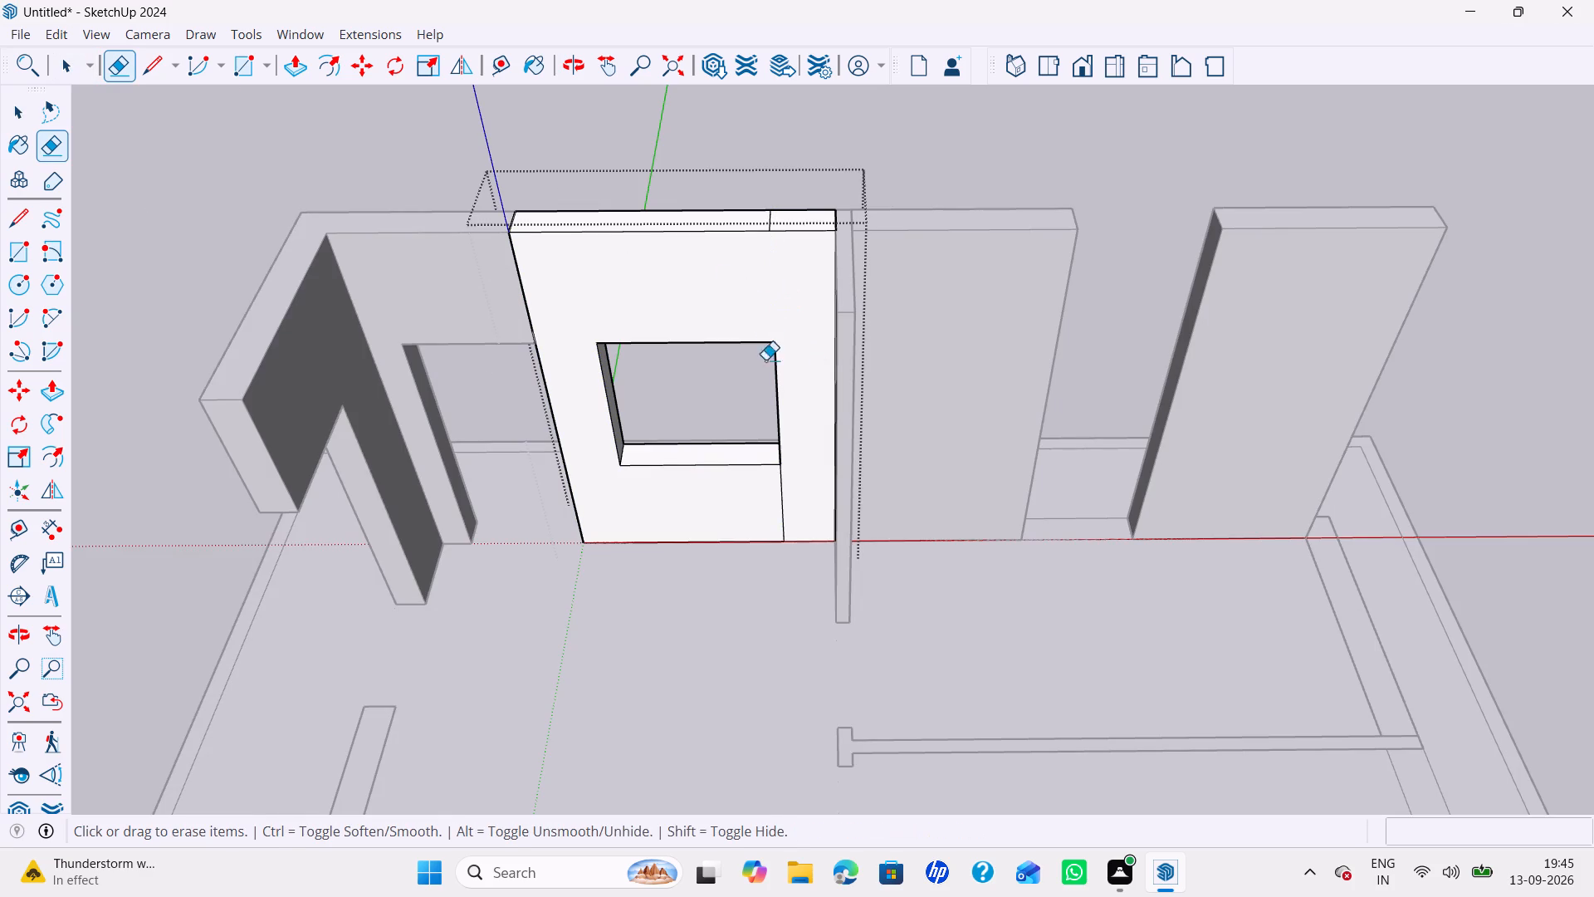
left_click_drag(761, 500, 786, 500)
scroll(751, 242, "up", 3)
left_click(775, 217)
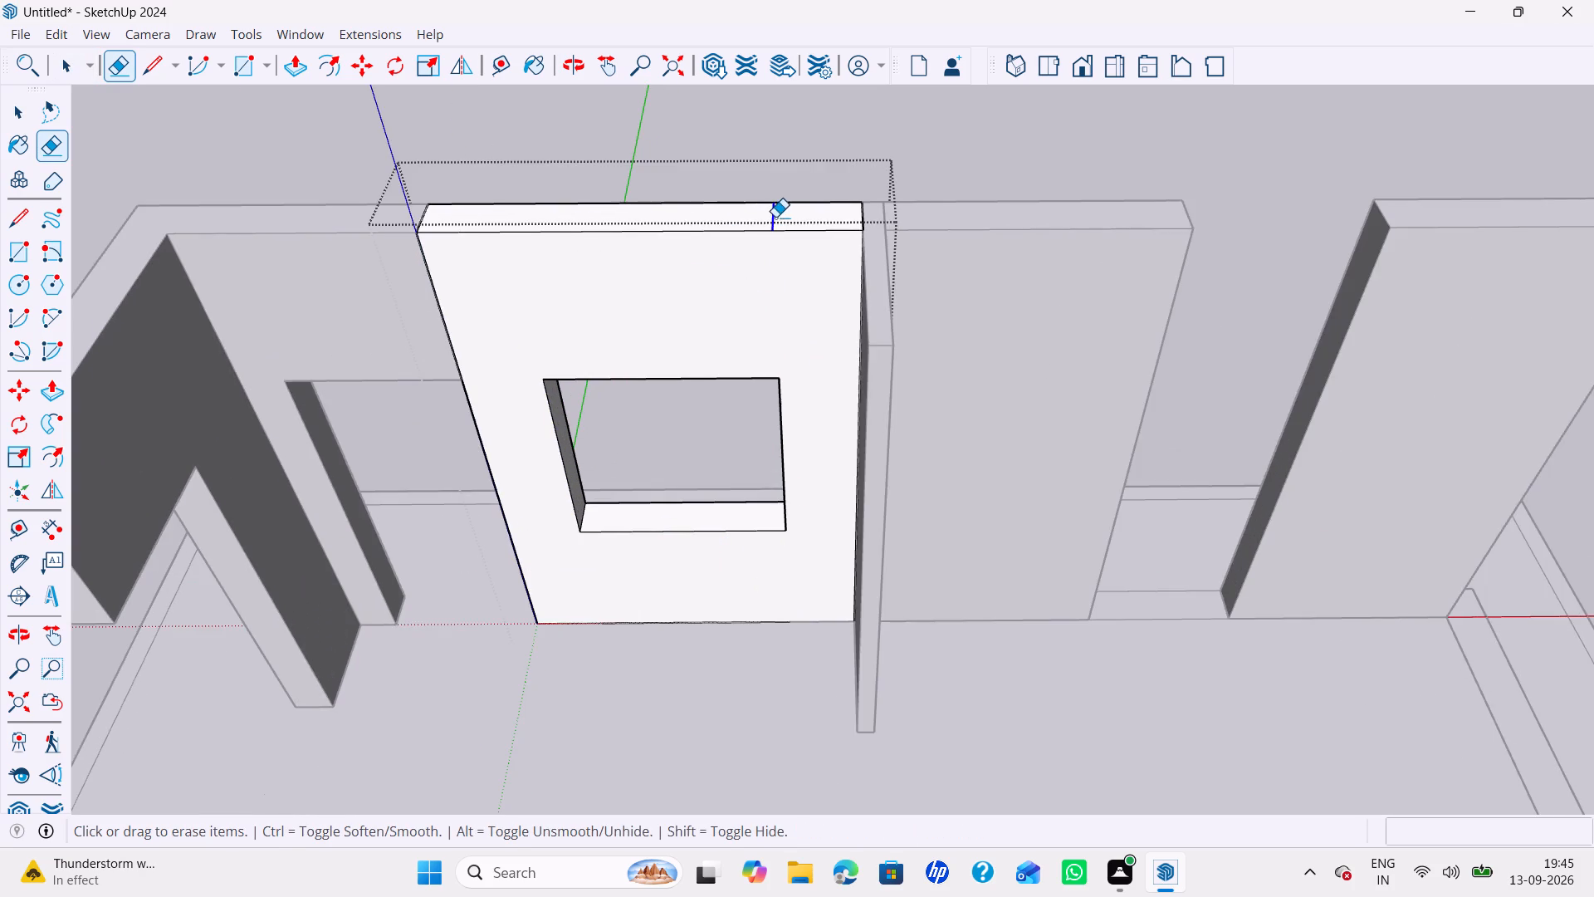
Erase the seam lines above and below the window on the same wall's outer face and close the group.
scroll(779, 218, "down", 12)
middle_click_drag(809, 283, 9, 356)
middle_click_drag(650, 371, 4, 259)
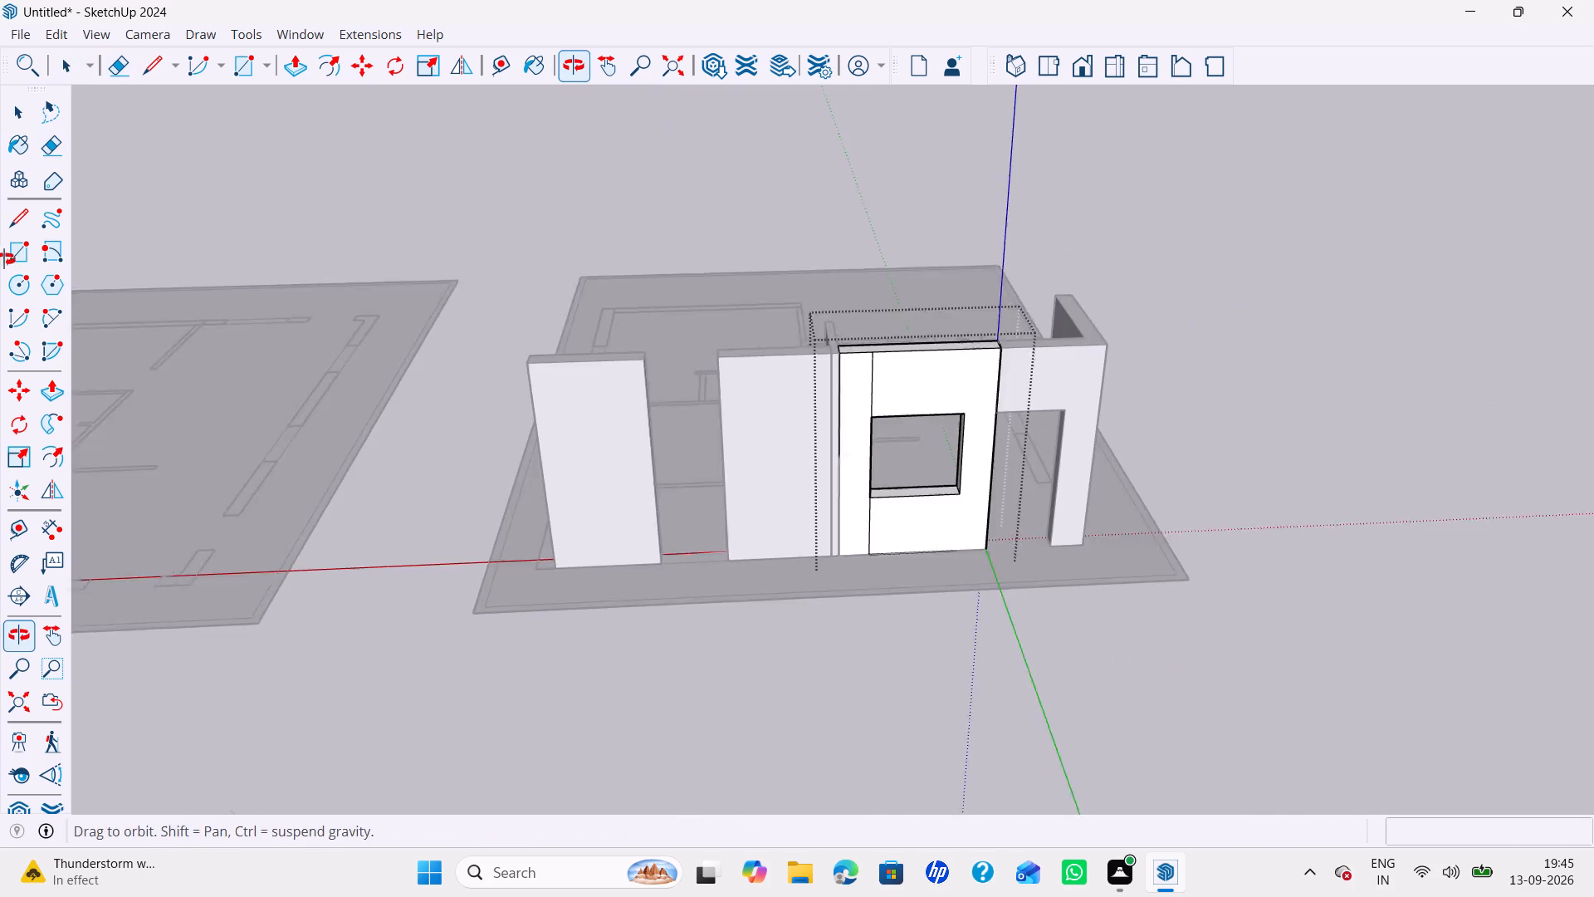
middle_click_drag(4, 259, 39, 234)
left_click_drag(889, 509, 861, 524)
left_click_drag(902, 391, 887, 391)
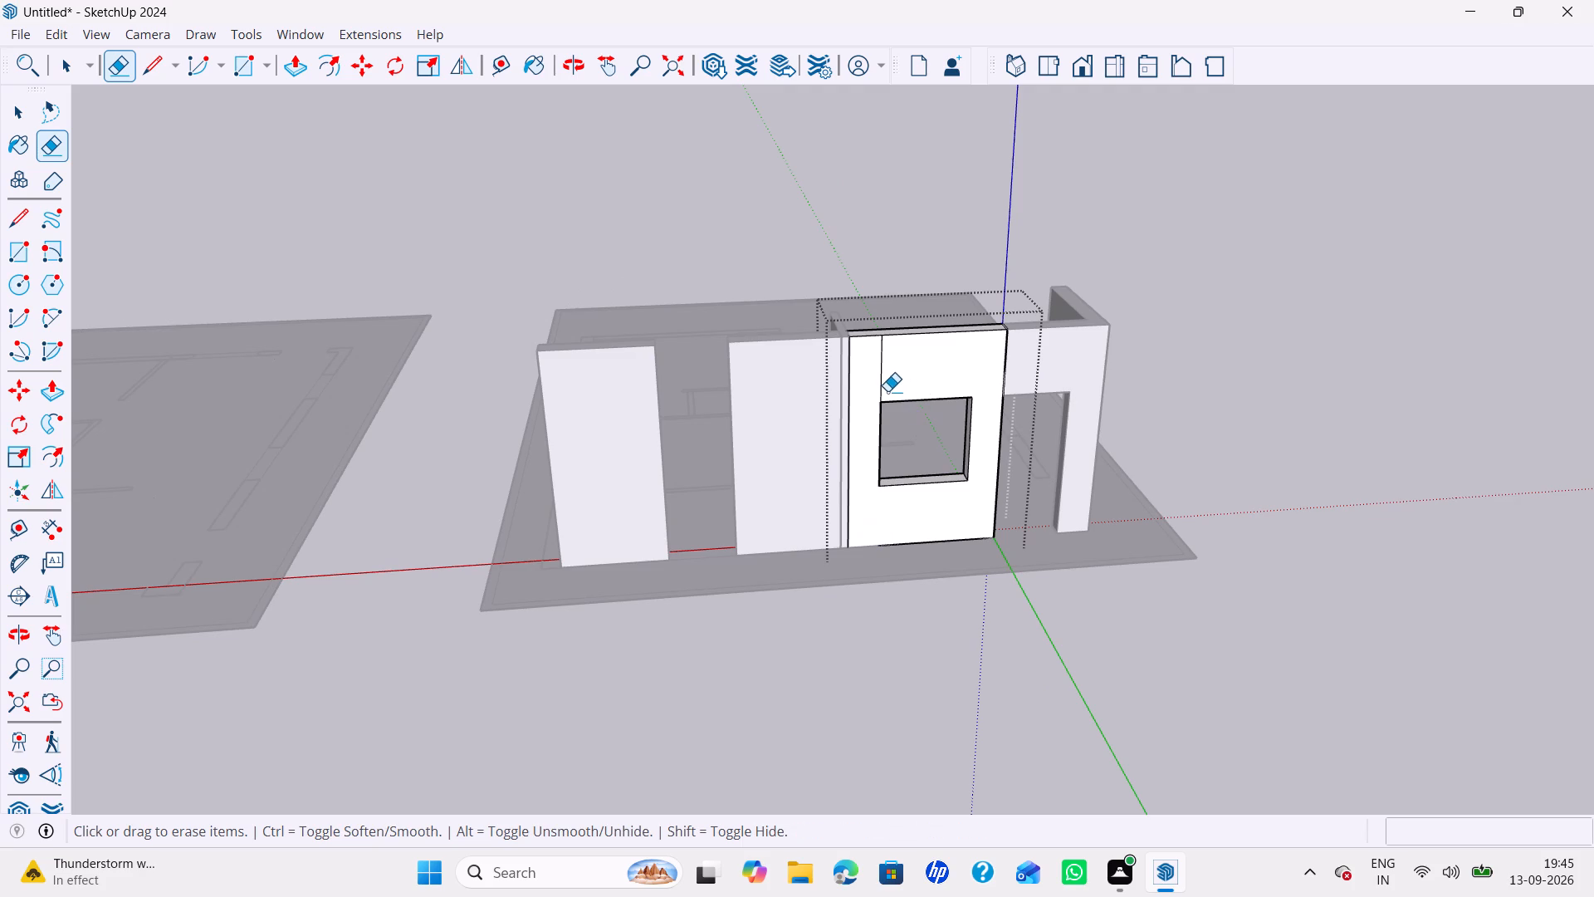
left_click_drag(887, 391, 879, 393)
key("space")
left_click(983, 213)
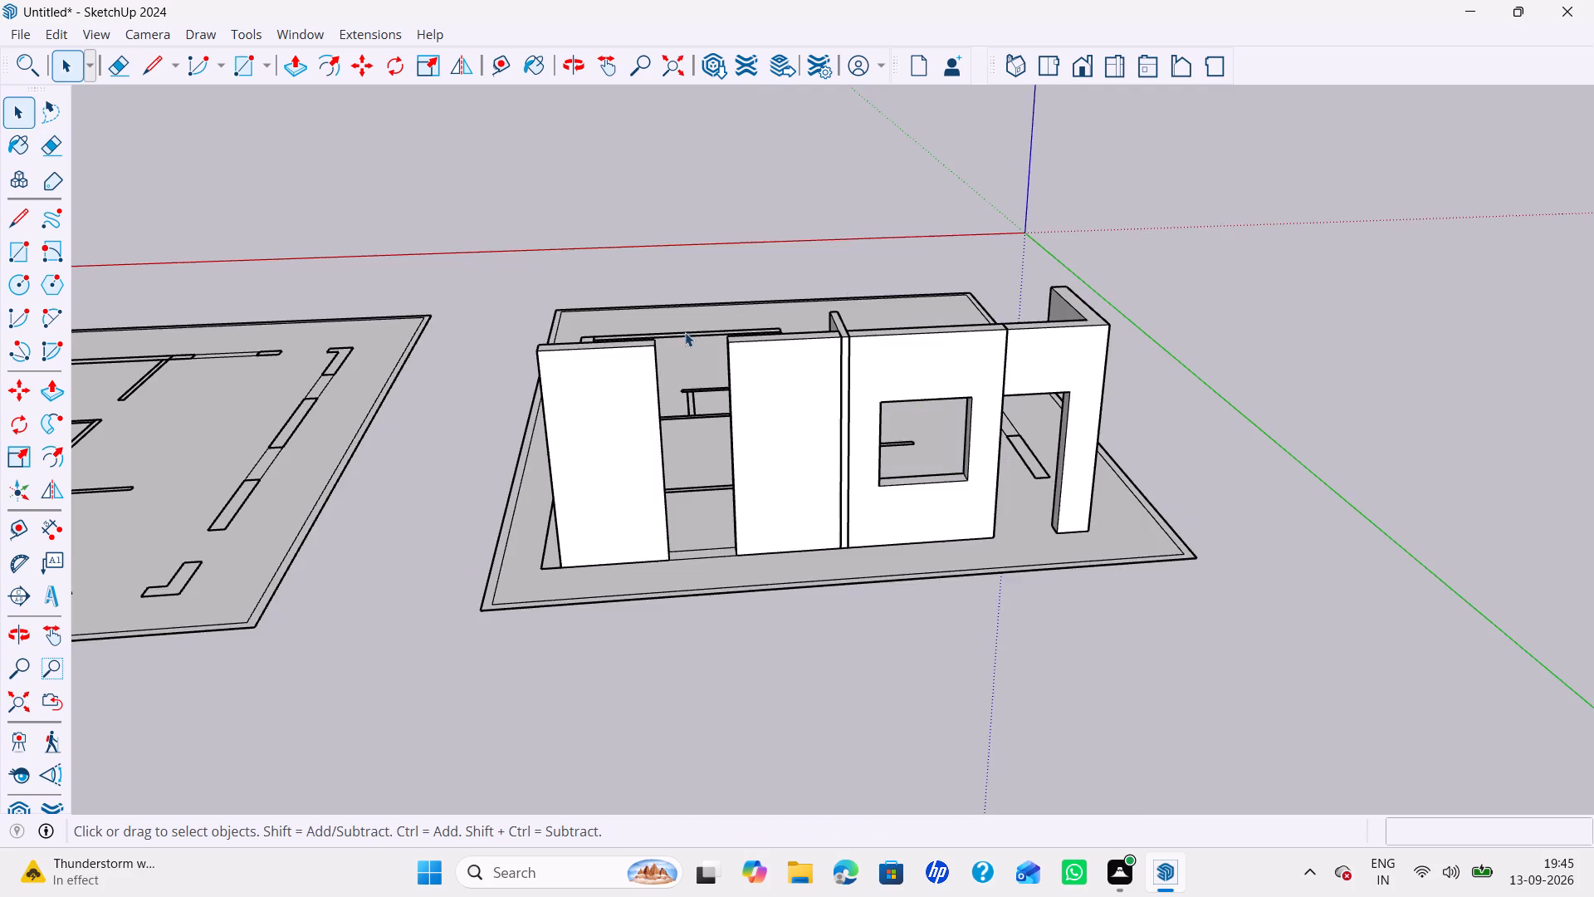
Open the group of the other two rear wall segments and copy the top end edge facing the gap 3' down.
scroll(677, 365, "down", 1)
middle_click_drag(701, 468, 779, 413)
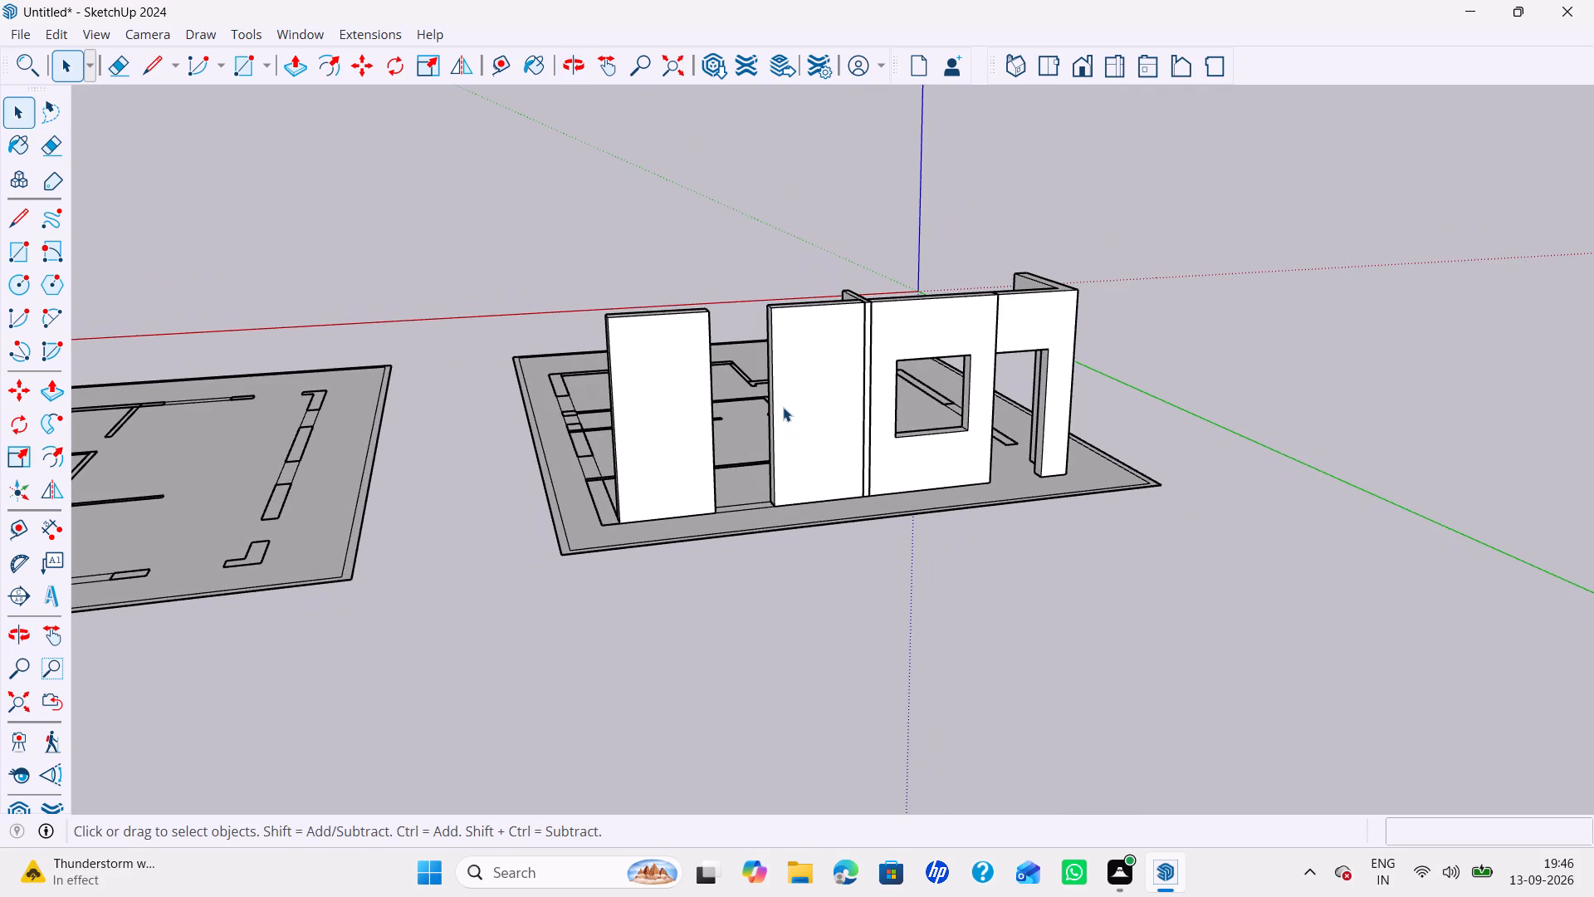
left_click(783, 407)
left_click(783, 407)
scroll(771, 321, "up", 5)
middle_click_drag(769, 316, 785, 310)
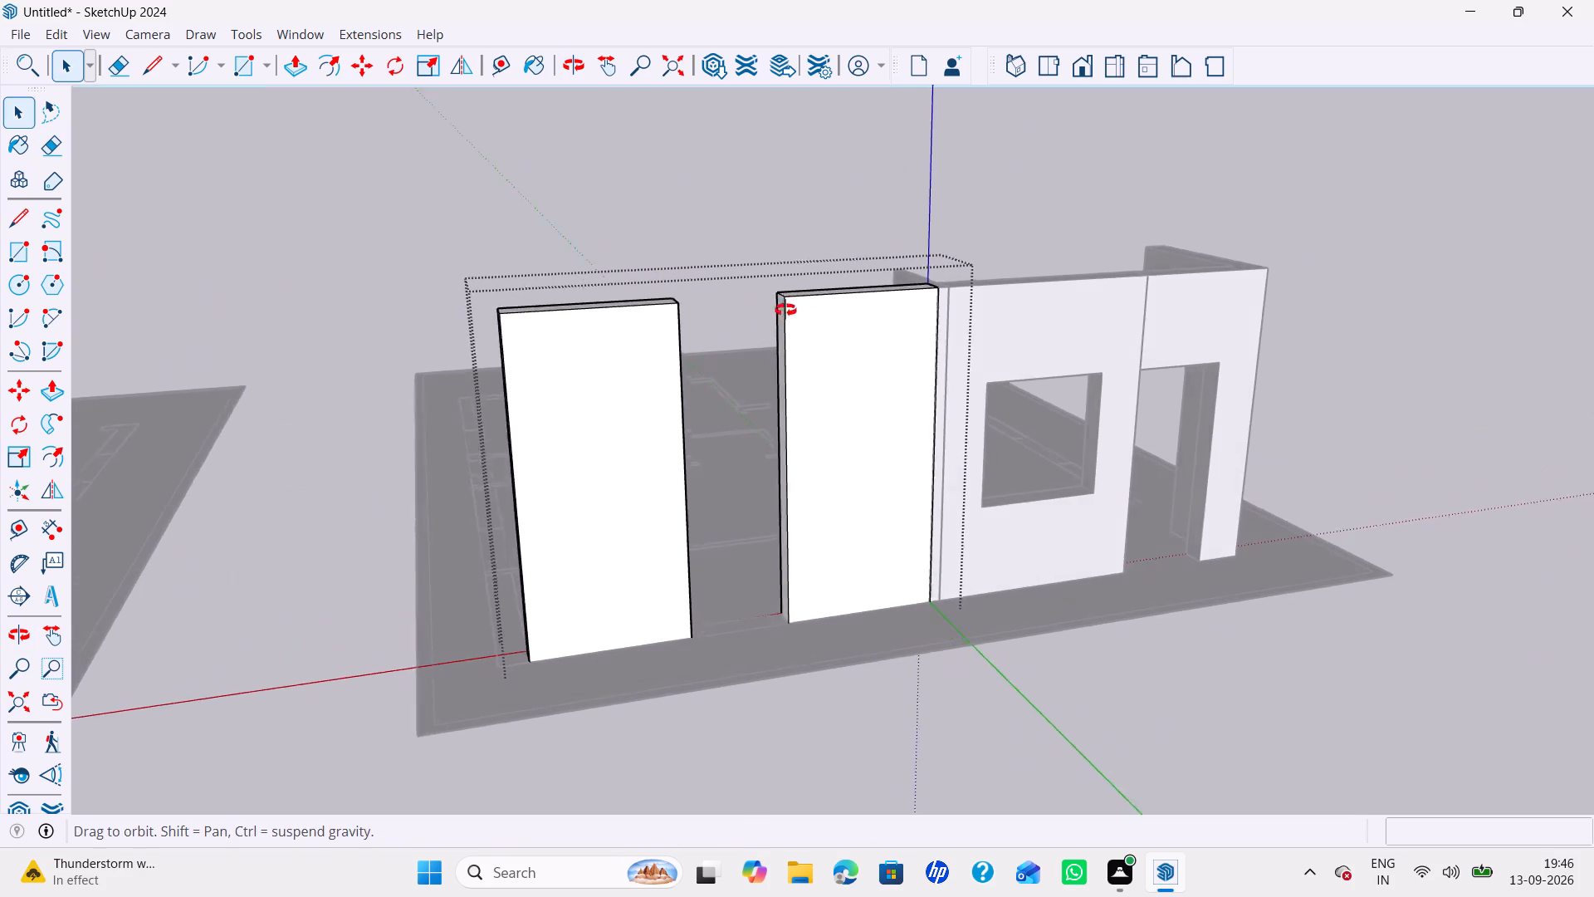
middle_click_drag(785, 310, 809, 303)
scroll(832, 306, "up", 4)
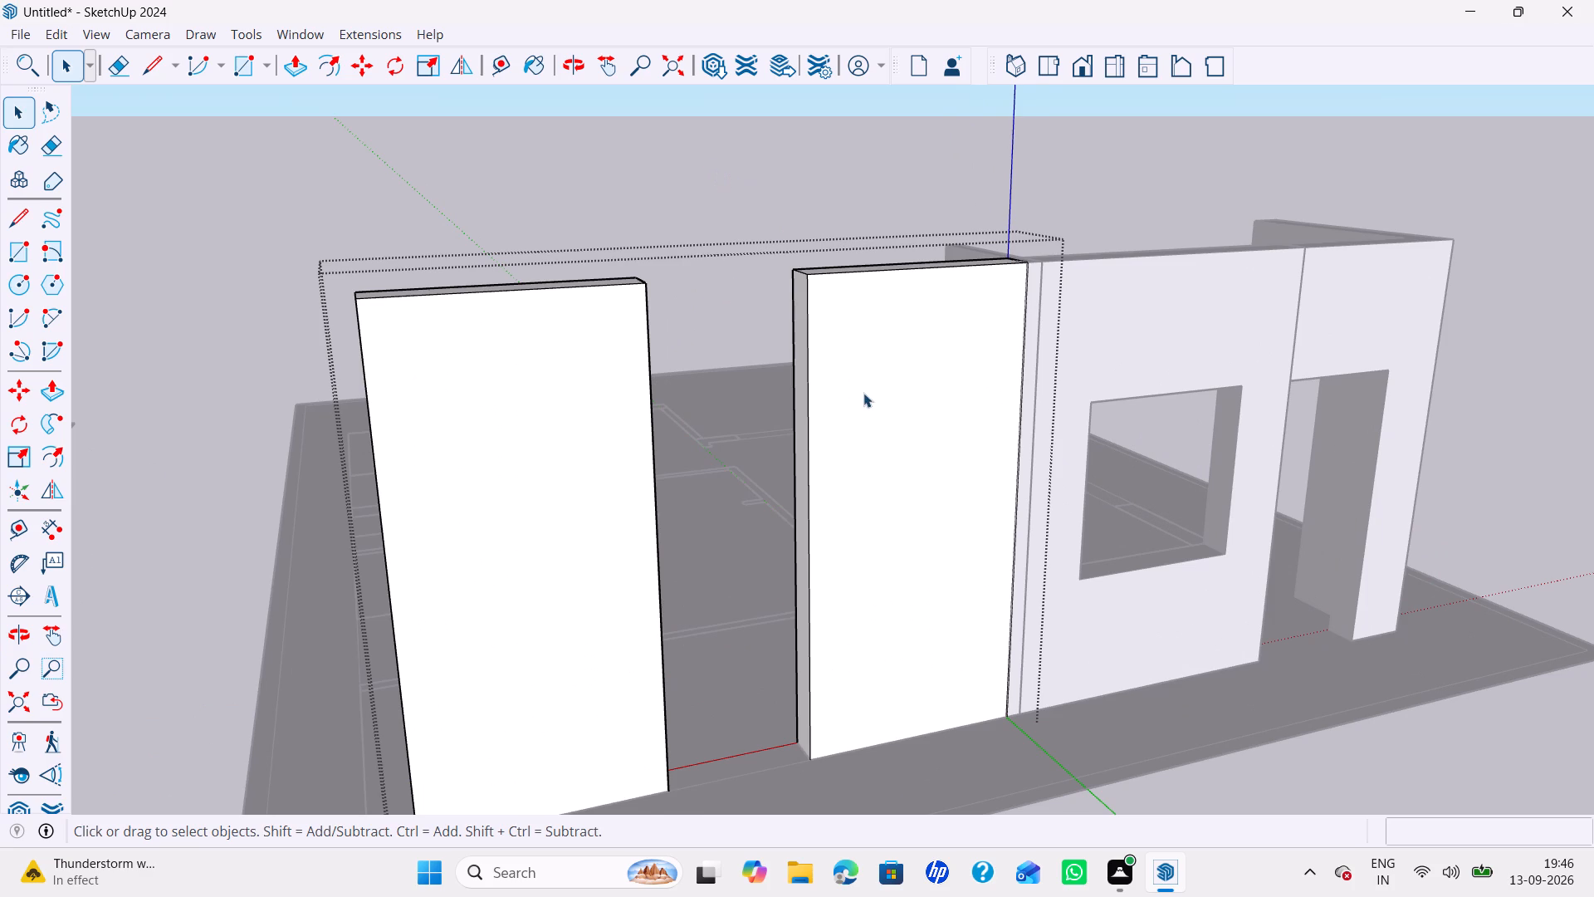
scroll(800, 304, "up", 1)
left_click(805, 271)
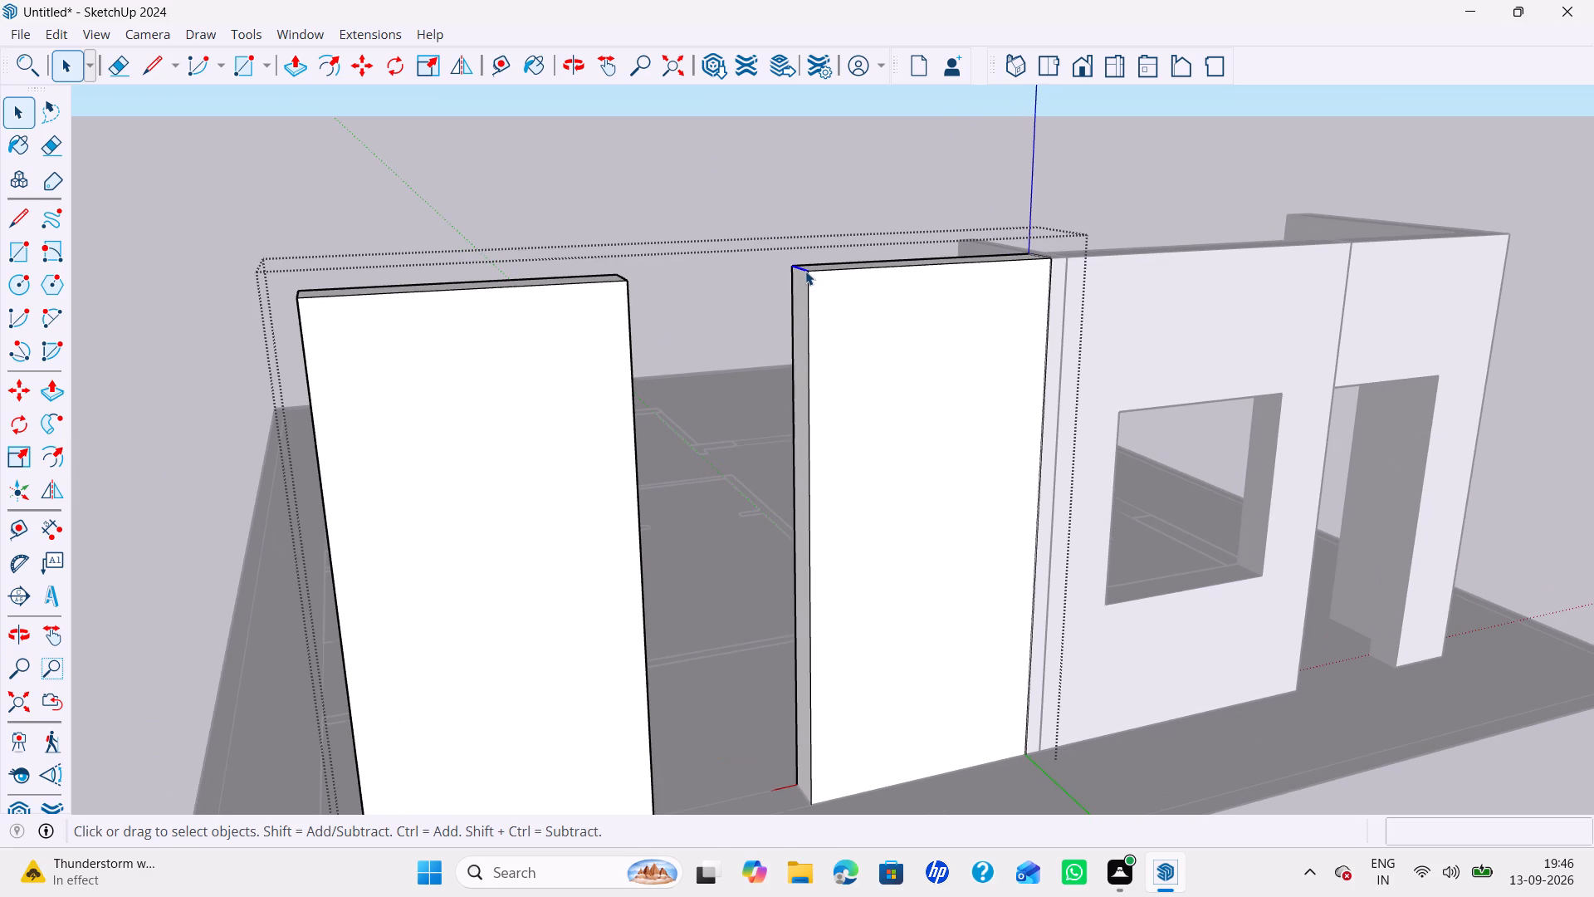
key("m")
left_click(809, 273)
key("Up")
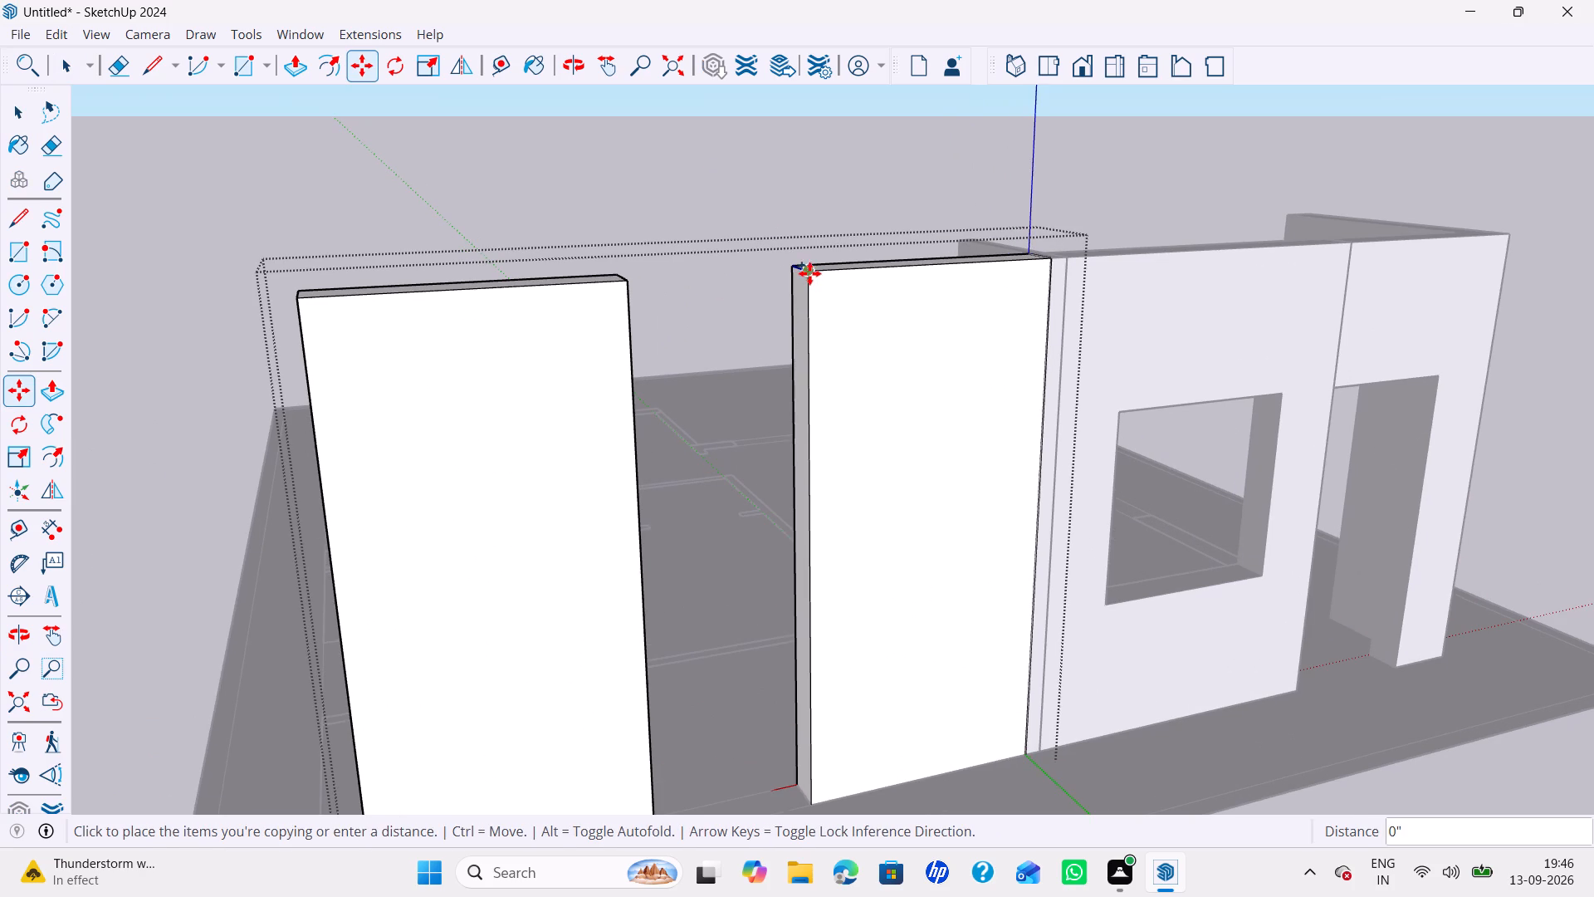
type("3'")
key("Return")
Copy the new edge another 4' down the same end face to mark the window opening's bottom.
left_click(808, 449, "ctrl")
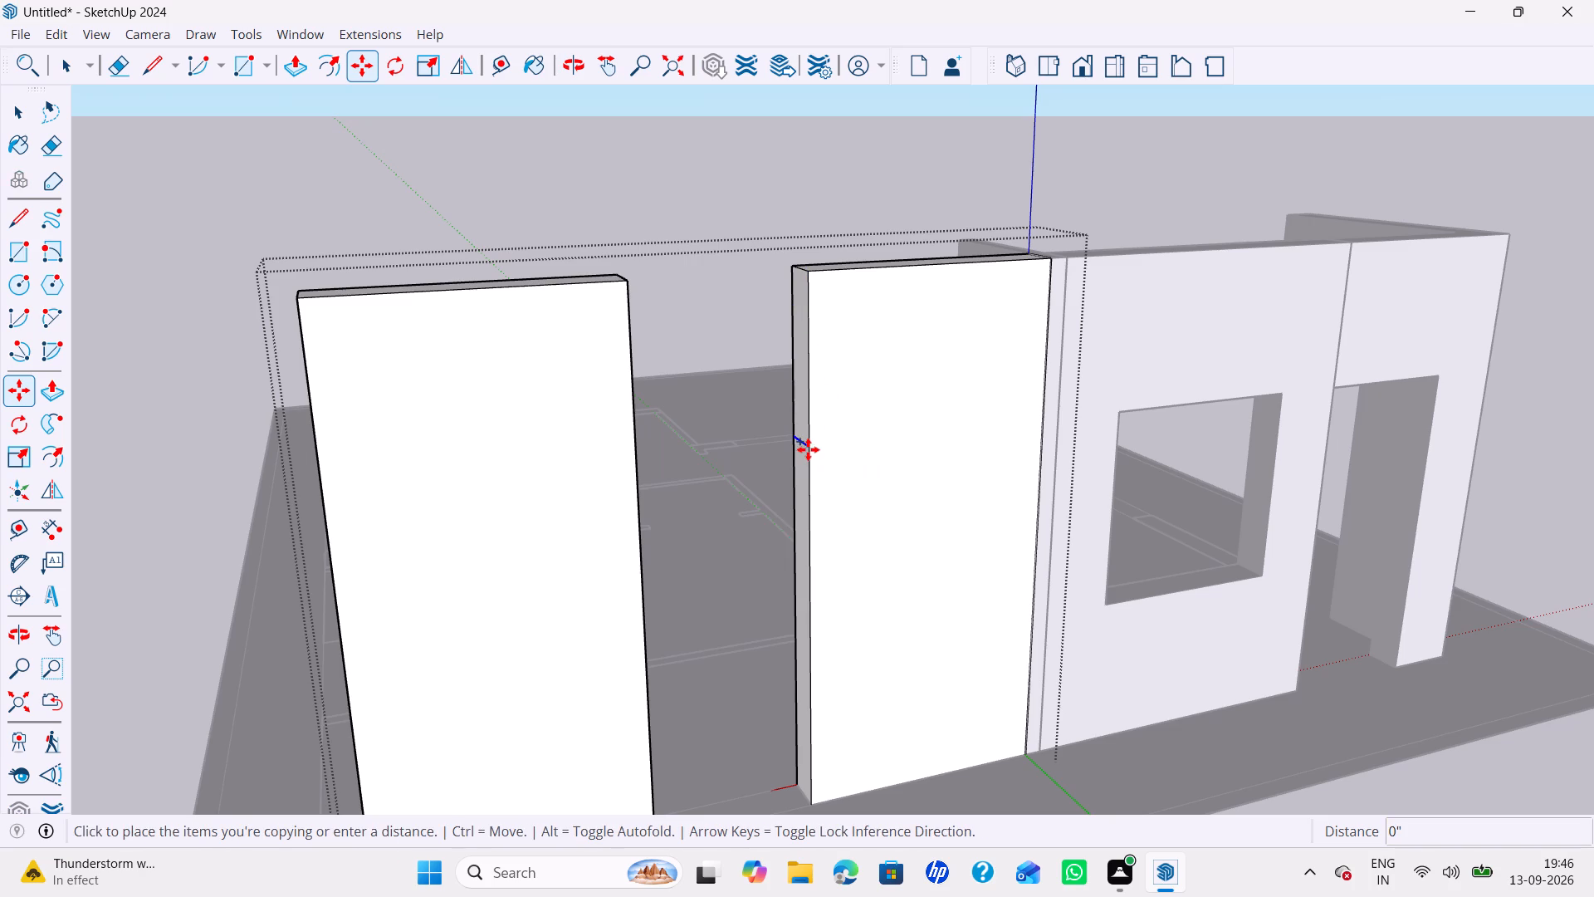
key("Up")
key("4")
key("apostrophe")
key("Return")
Extrude the lower and upper parts of the end face 3' across to the neighbouring segment, leaving a window opening between them.
key("p")
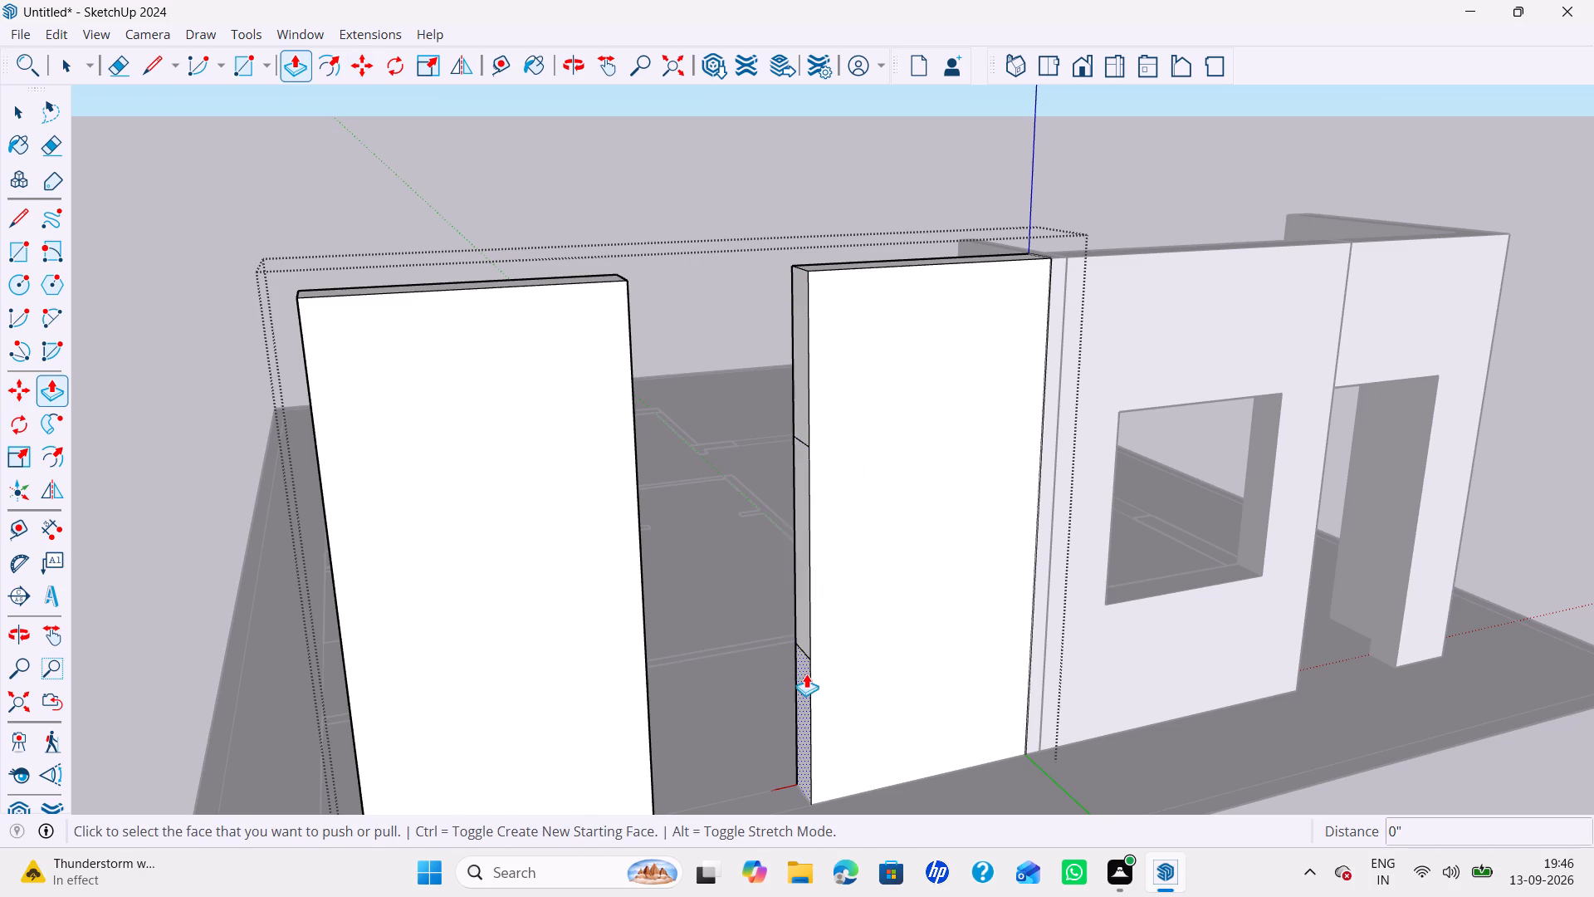
left_click(806, 675)
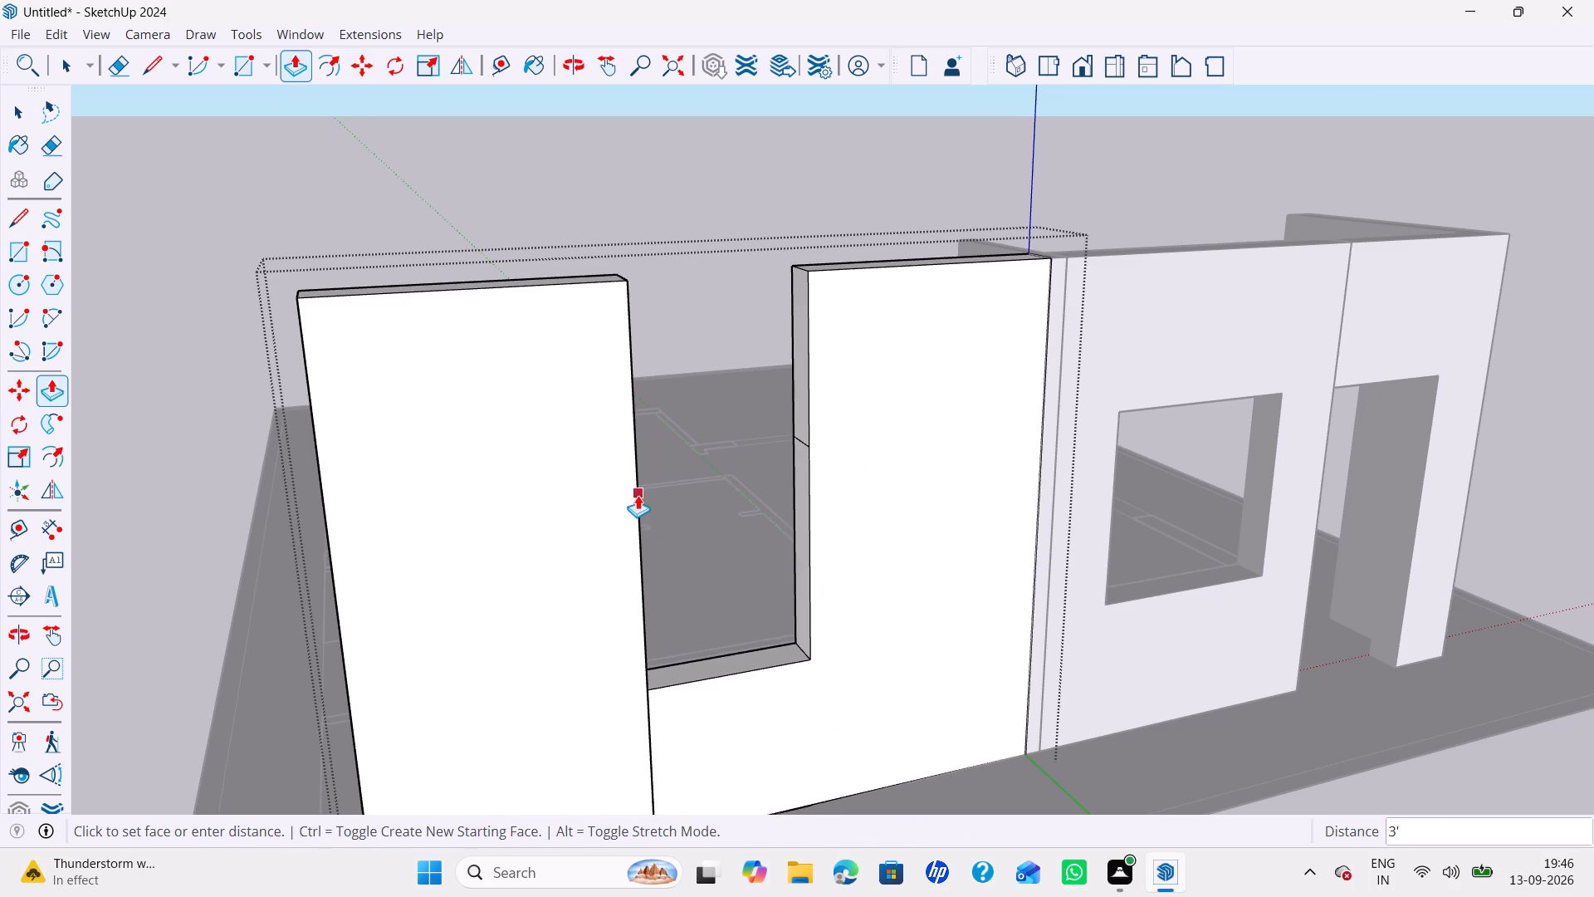
left_click(638, 495)
double_click(800, 369)
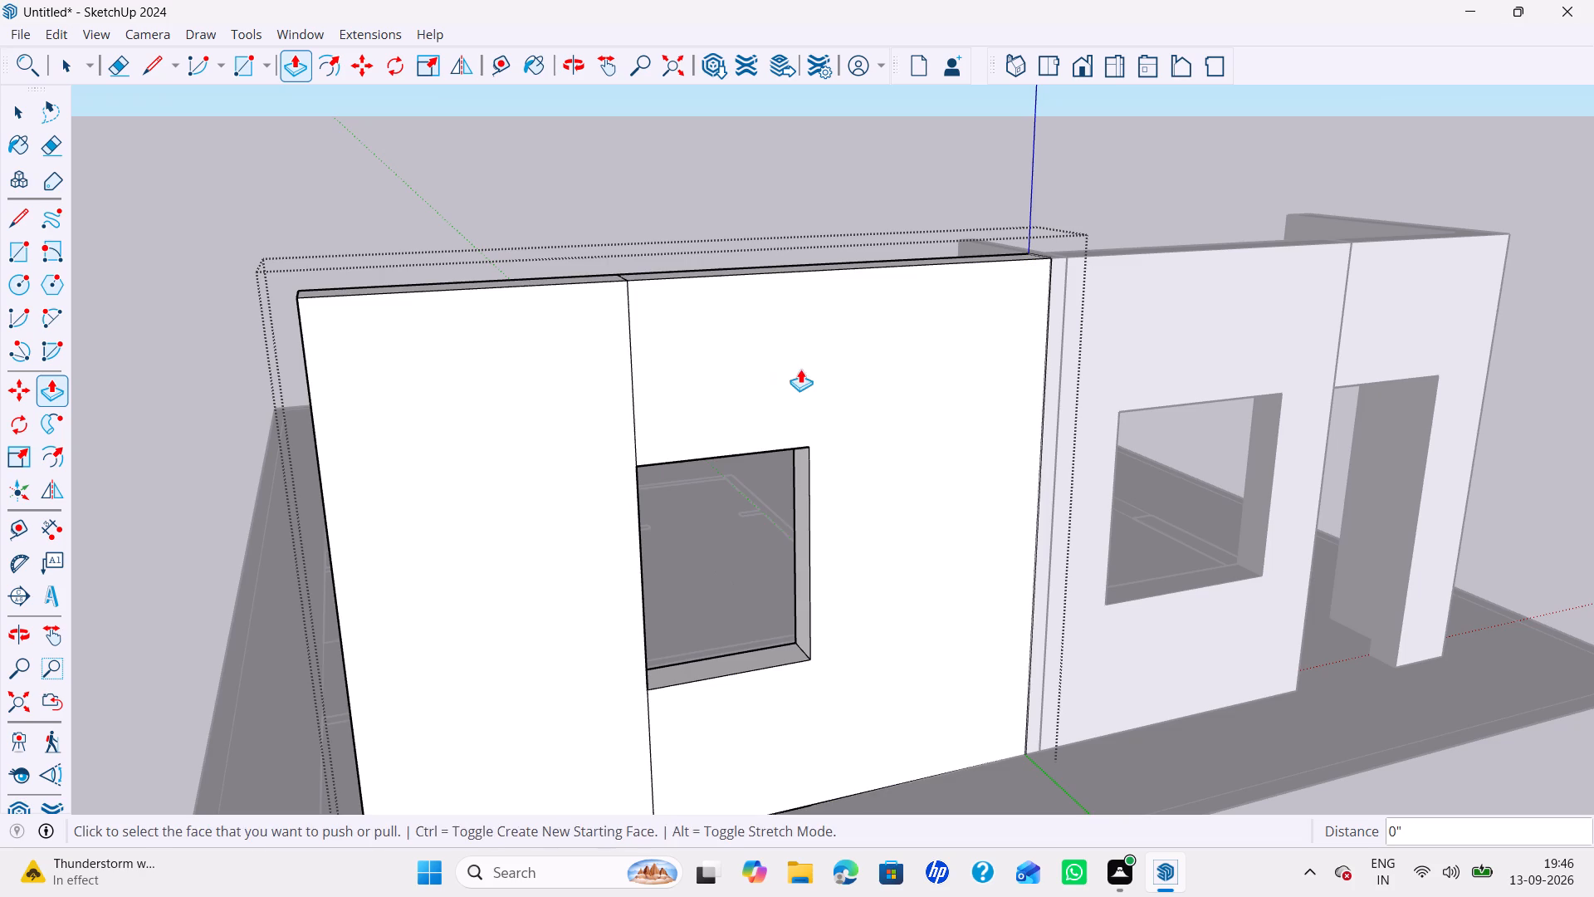
Erase the seam lines above and below the new window on the wall's outer face and across its top.
key("space")
key("e")
left_click(633, 434)
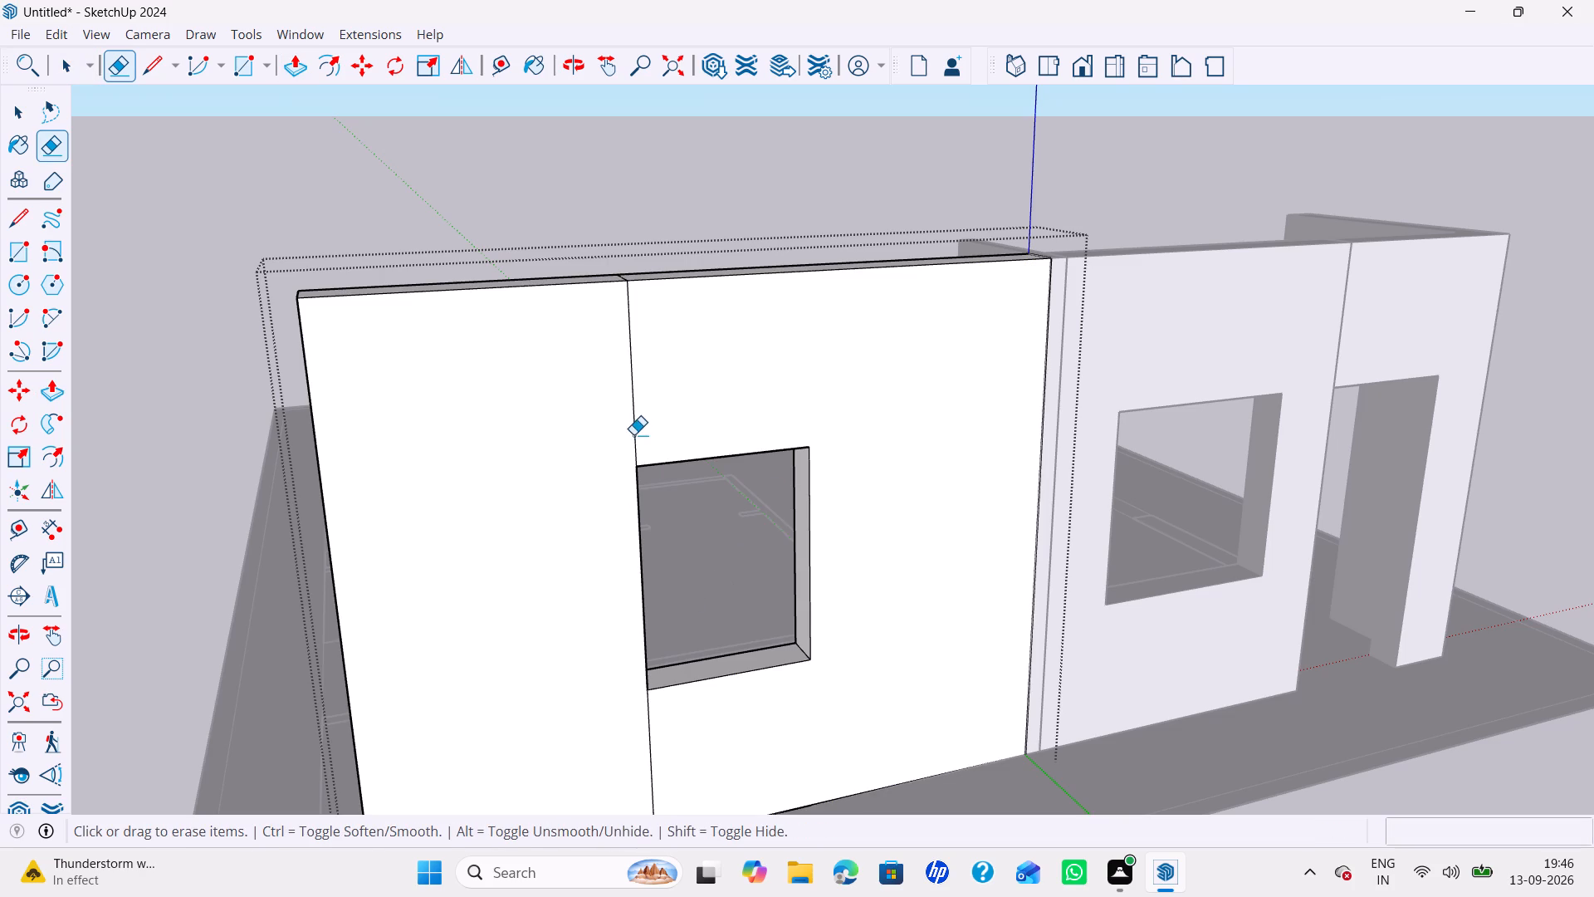
left_click(659, 779)
scroll(640, 377, "down", 3)
middle_click_drag(653, 311, 678, 409)
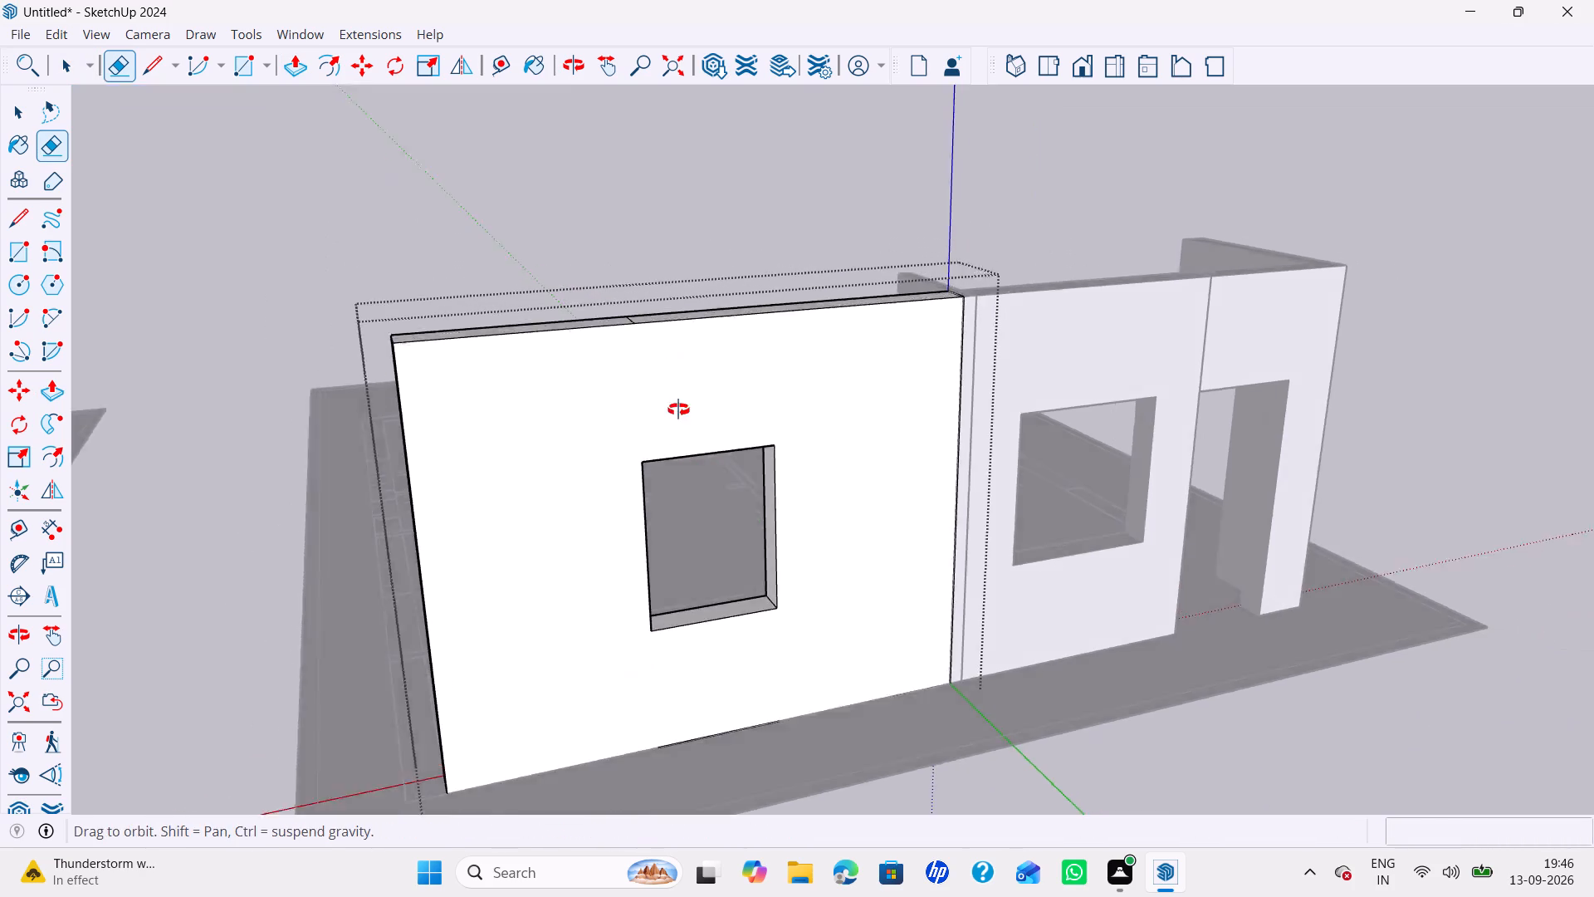
middle_click_drag(678, 409, 715, 495)
left_click(702, 566)
Erase the seam lines above and below the new window on the wall's inner face and close the group.
middle_click_drag(686, 550, 1067, 571)
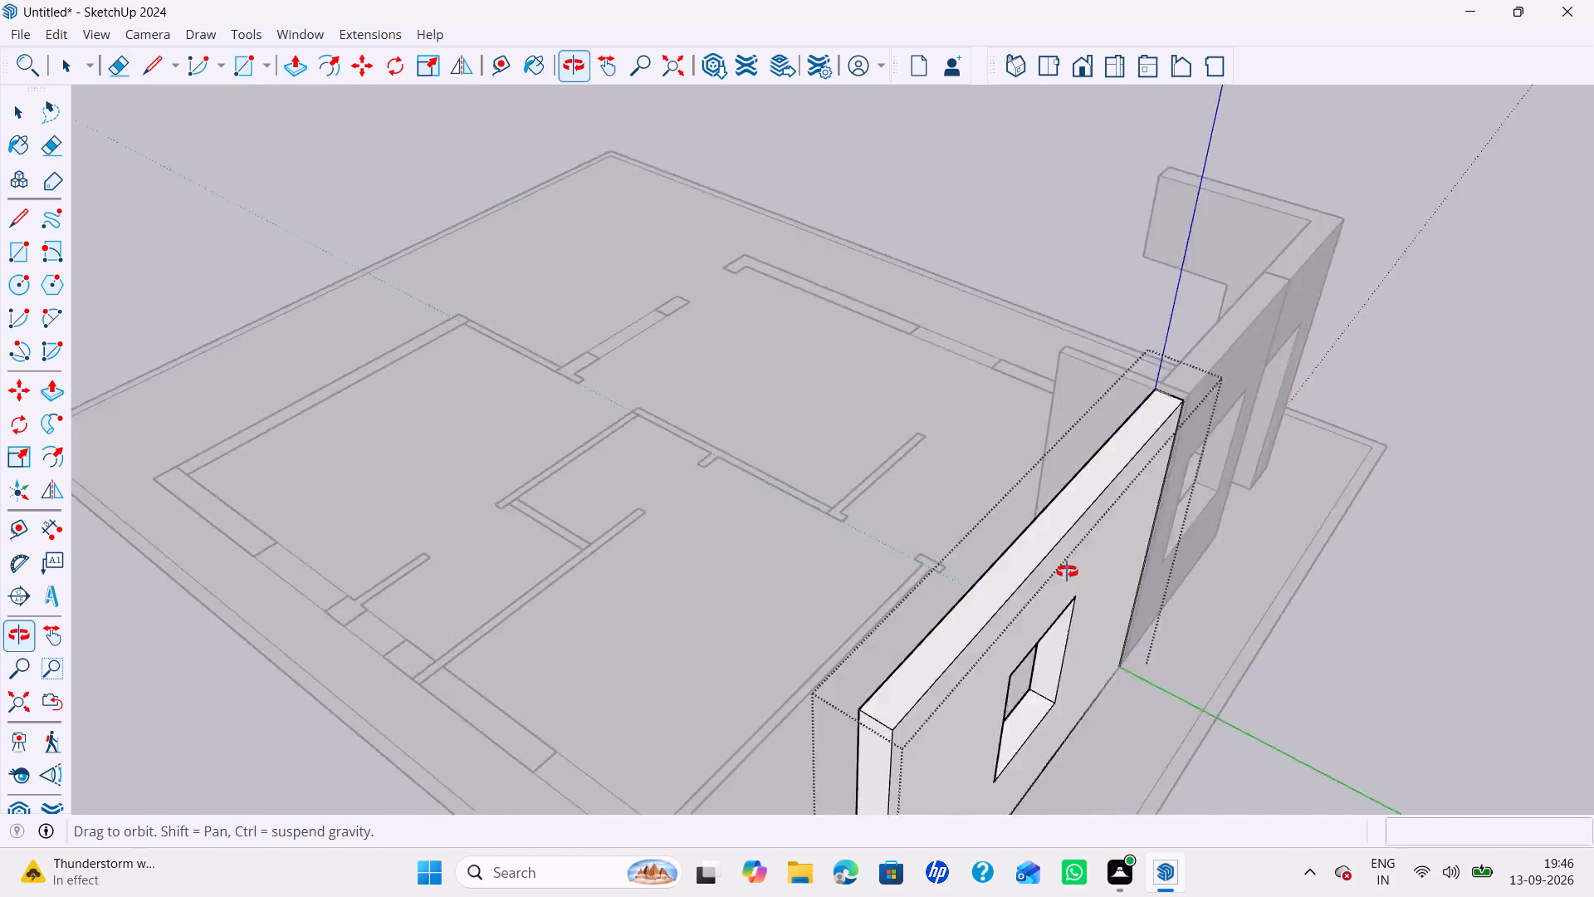
middle_click_drag(1067, 571, 1308, 566)
left_click_drag(1325, 540, 1295, 529)
left_click(1348, 387)
scroll(1348, 387, "up", 1)
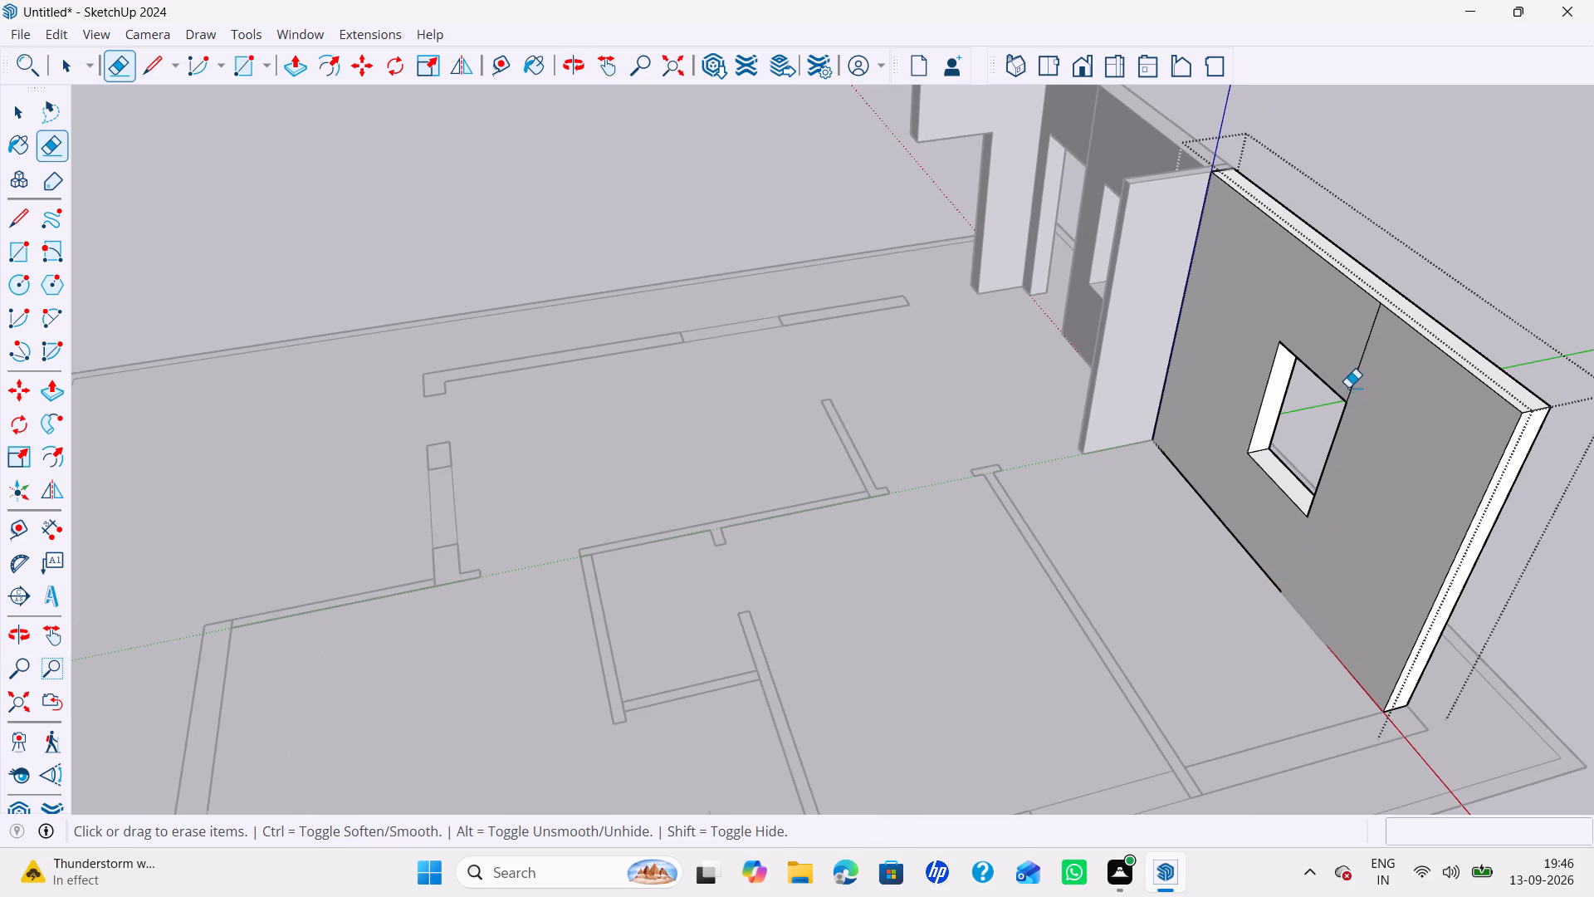
key("space")
scroll(1301, 580, "down", 6)
middle_click_drag(1349, 581, 1259, 511)
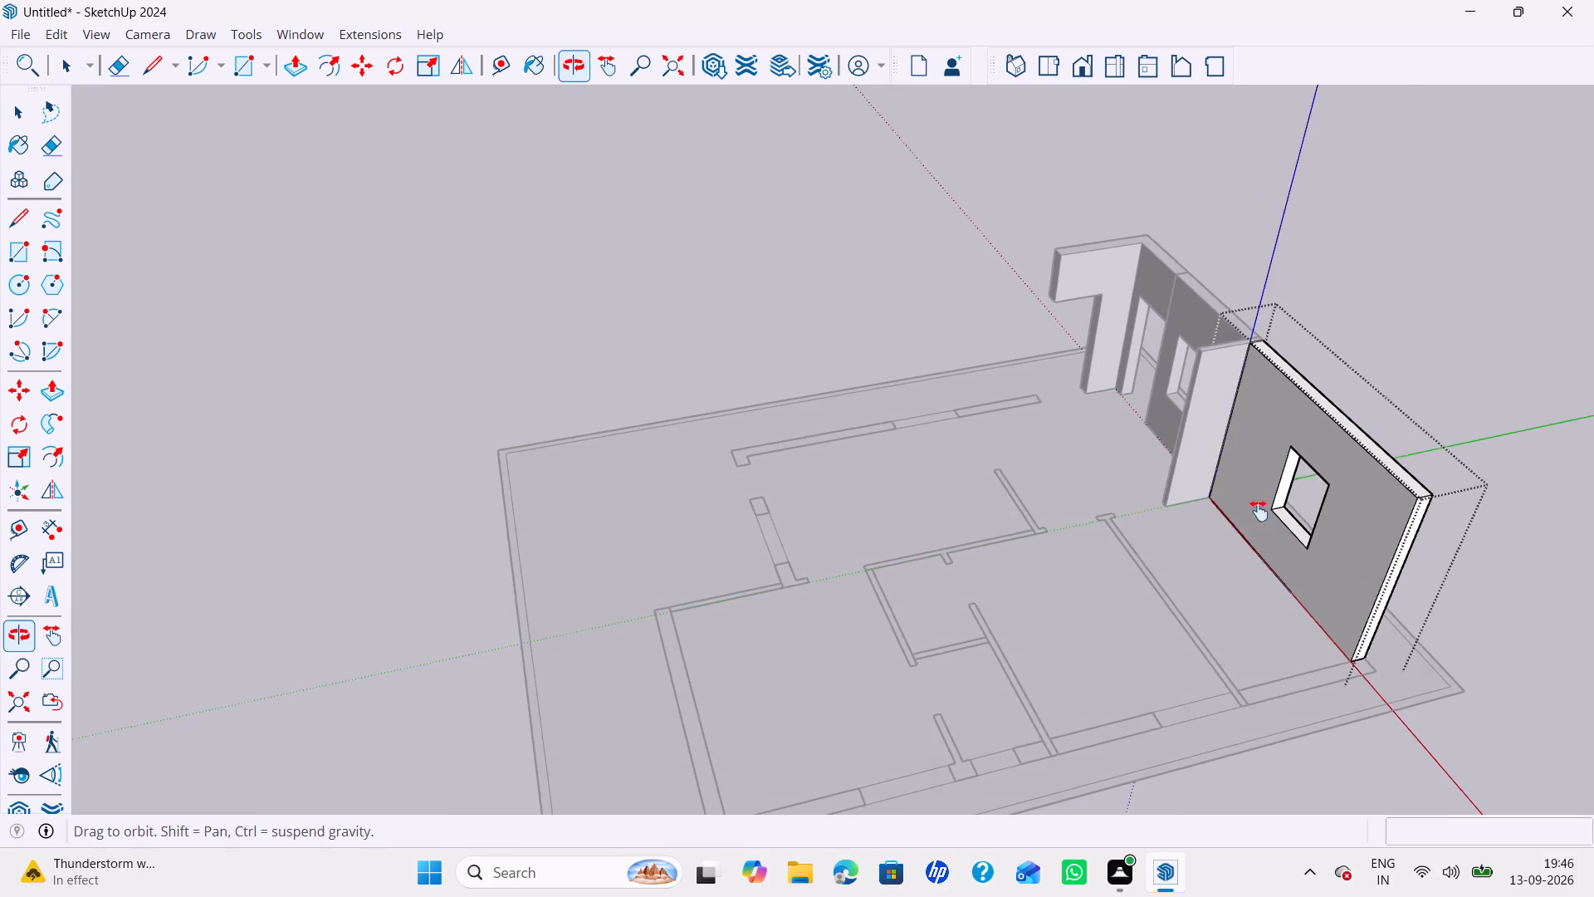
middle_click_drag(1259, 511, 1140, 391)
middle_click_drag(946, 474, 1502, 527)
left_click(1116, 441)
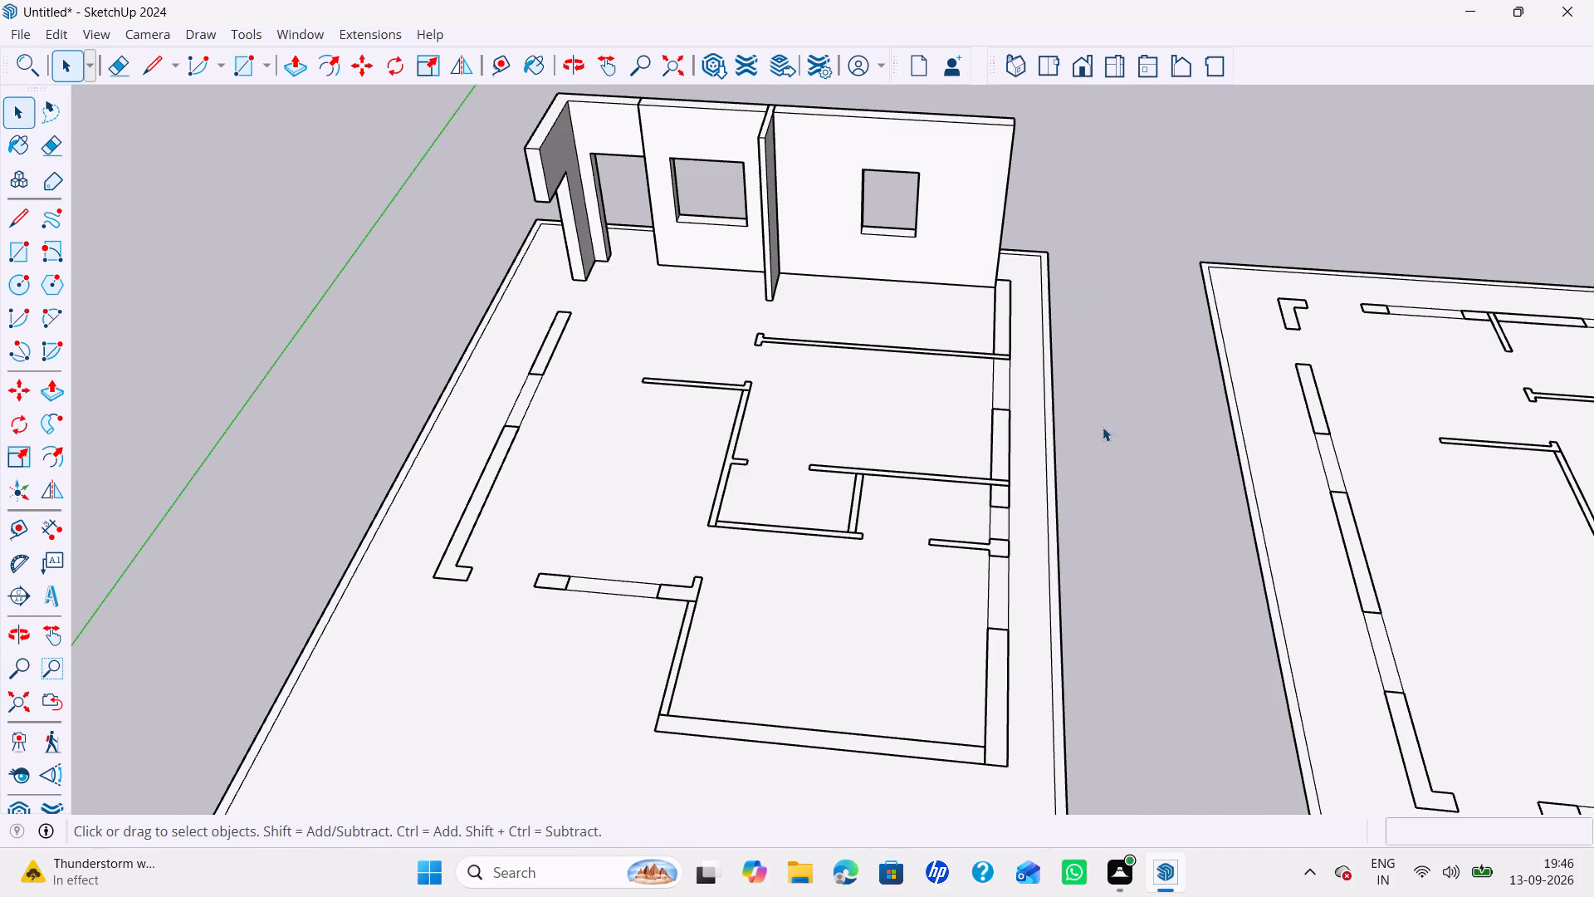
Open the side wall segment group adjoining the finished rear wall, extrude its face up 10', and close the group.
scroll(1005, 316, "up", 4)
double_click(1005, 316)
scroll(1005, 316, "down", 12)
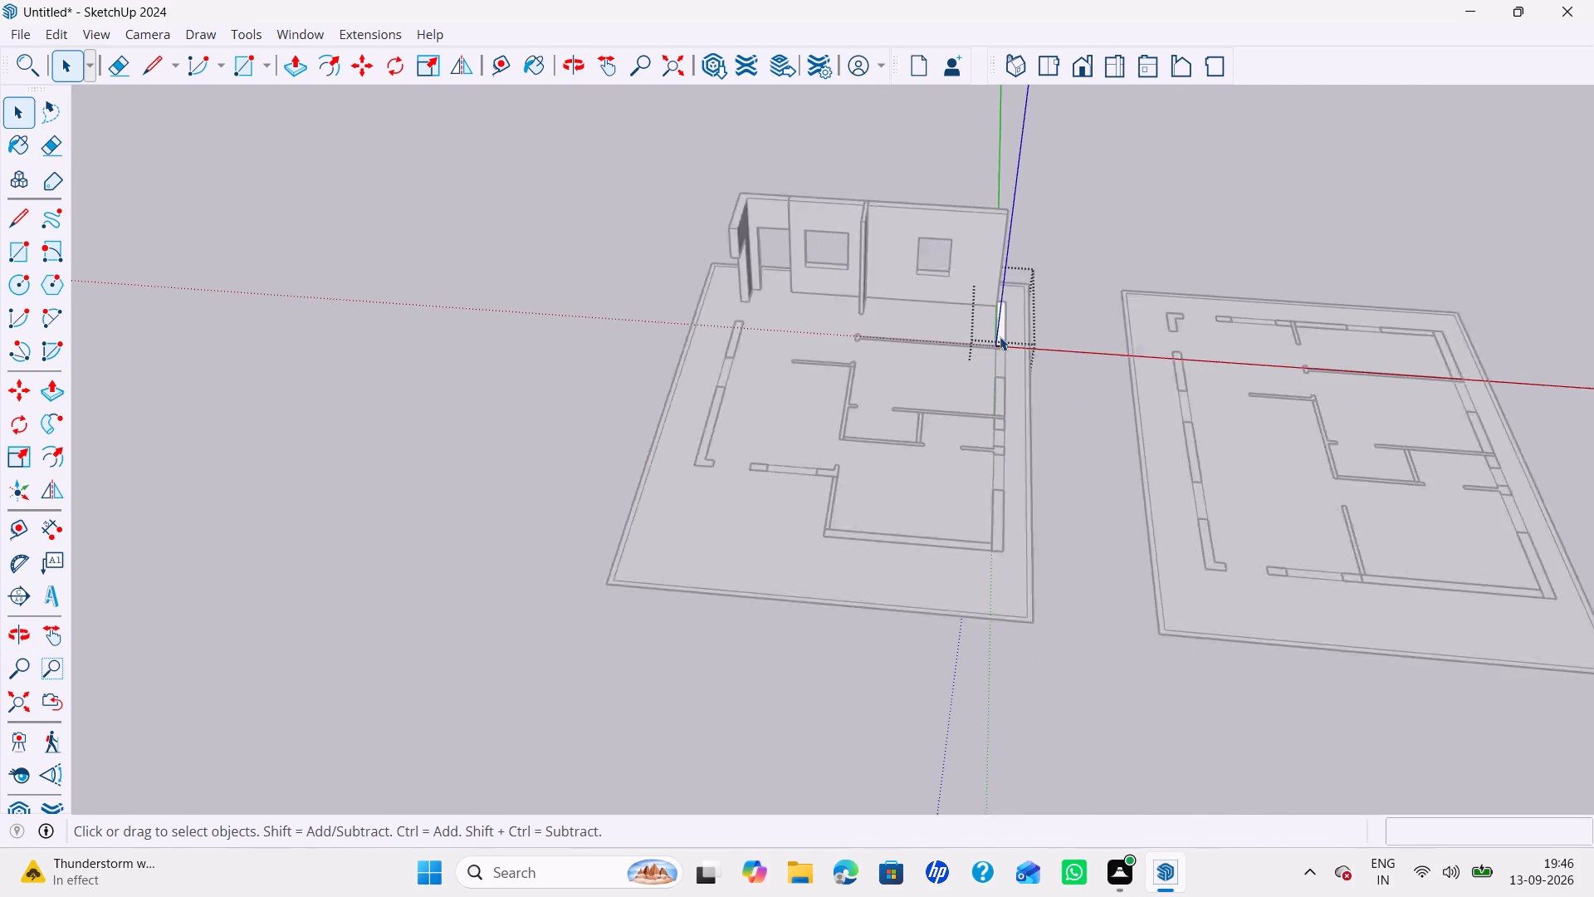
scroll(1000, 336, "down", 1)
key("p")
left_click(1000, 319)
left_click(906, 249)
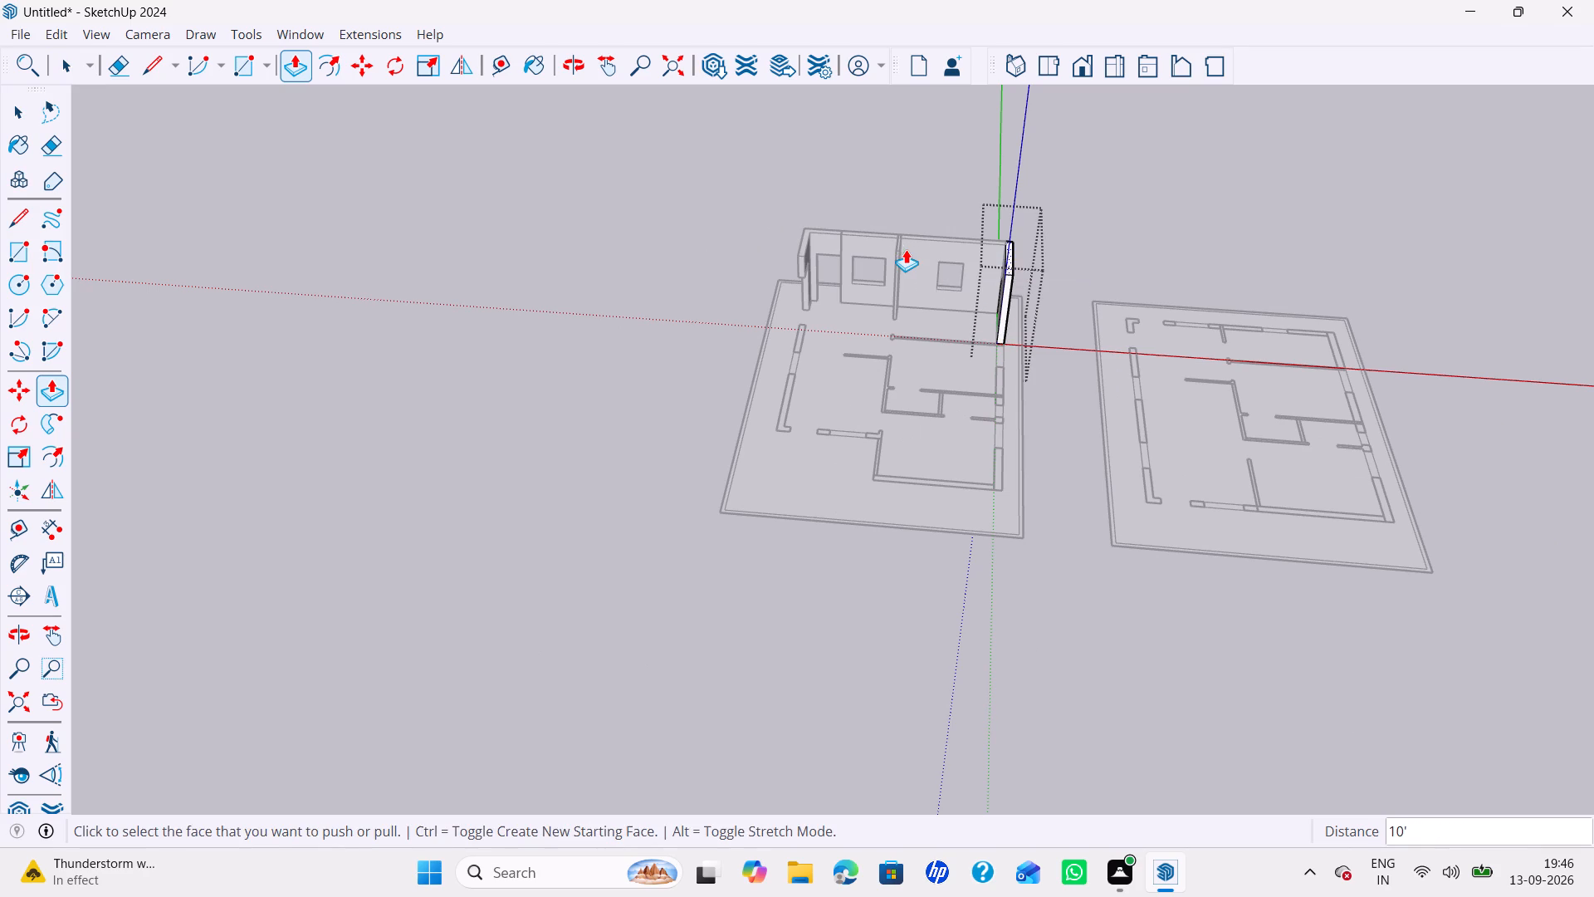
key("space")
left_click(995, 388)
Open the thin interior wall group that meets the raised side wall segment's end and extrude its face up 10'.
scroll(1004, 361, "up", 1)
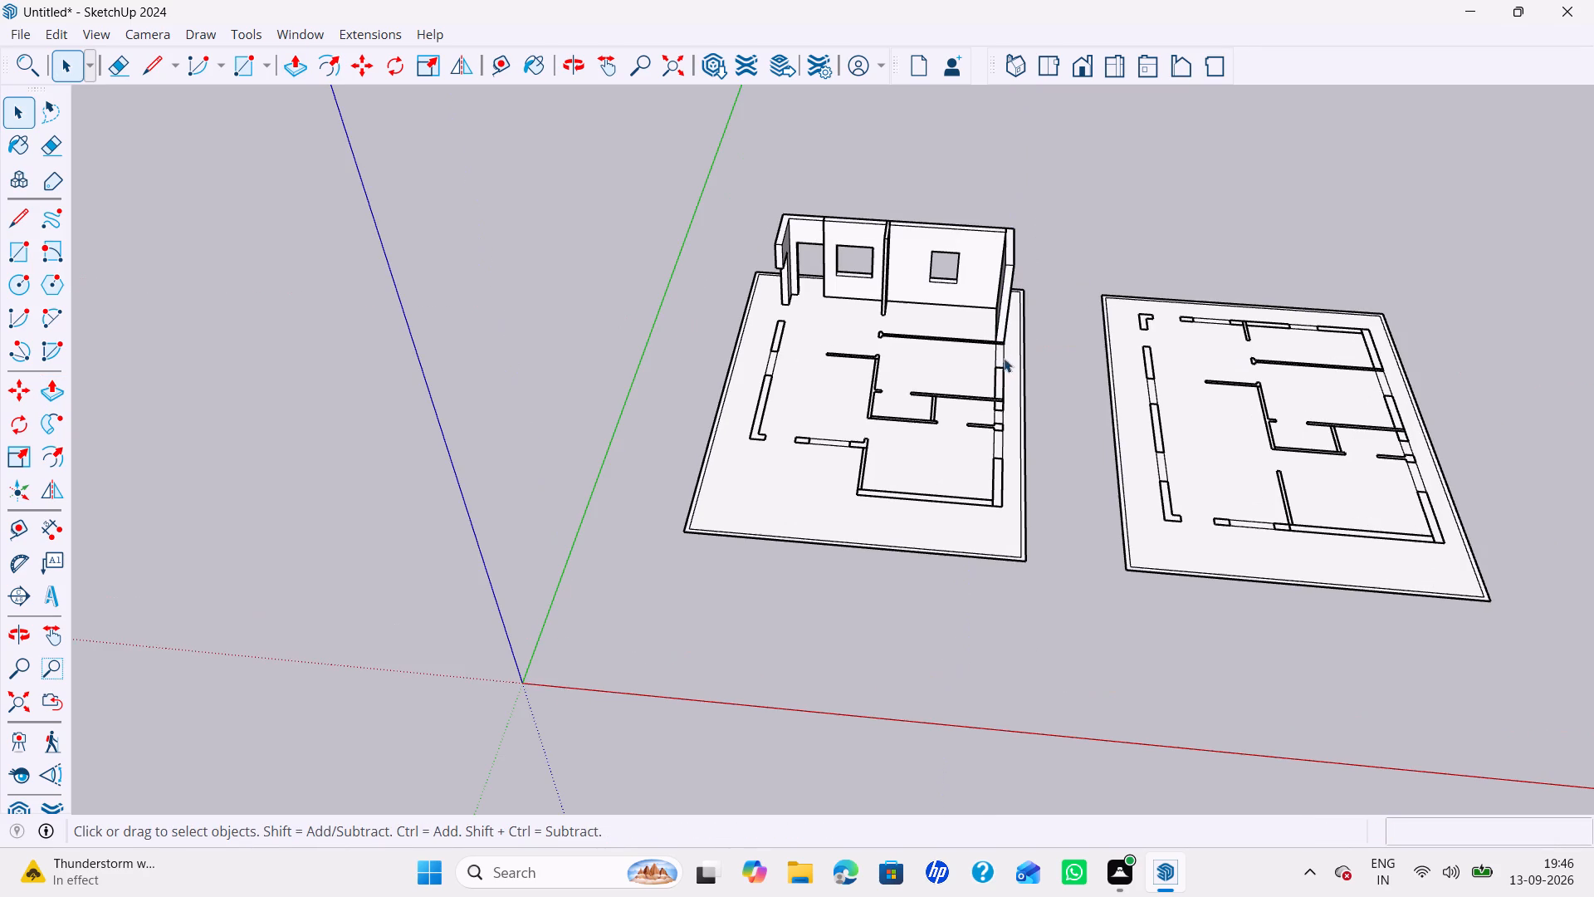
scroll(961, 341, "up", 6)
double_click(961, 341)
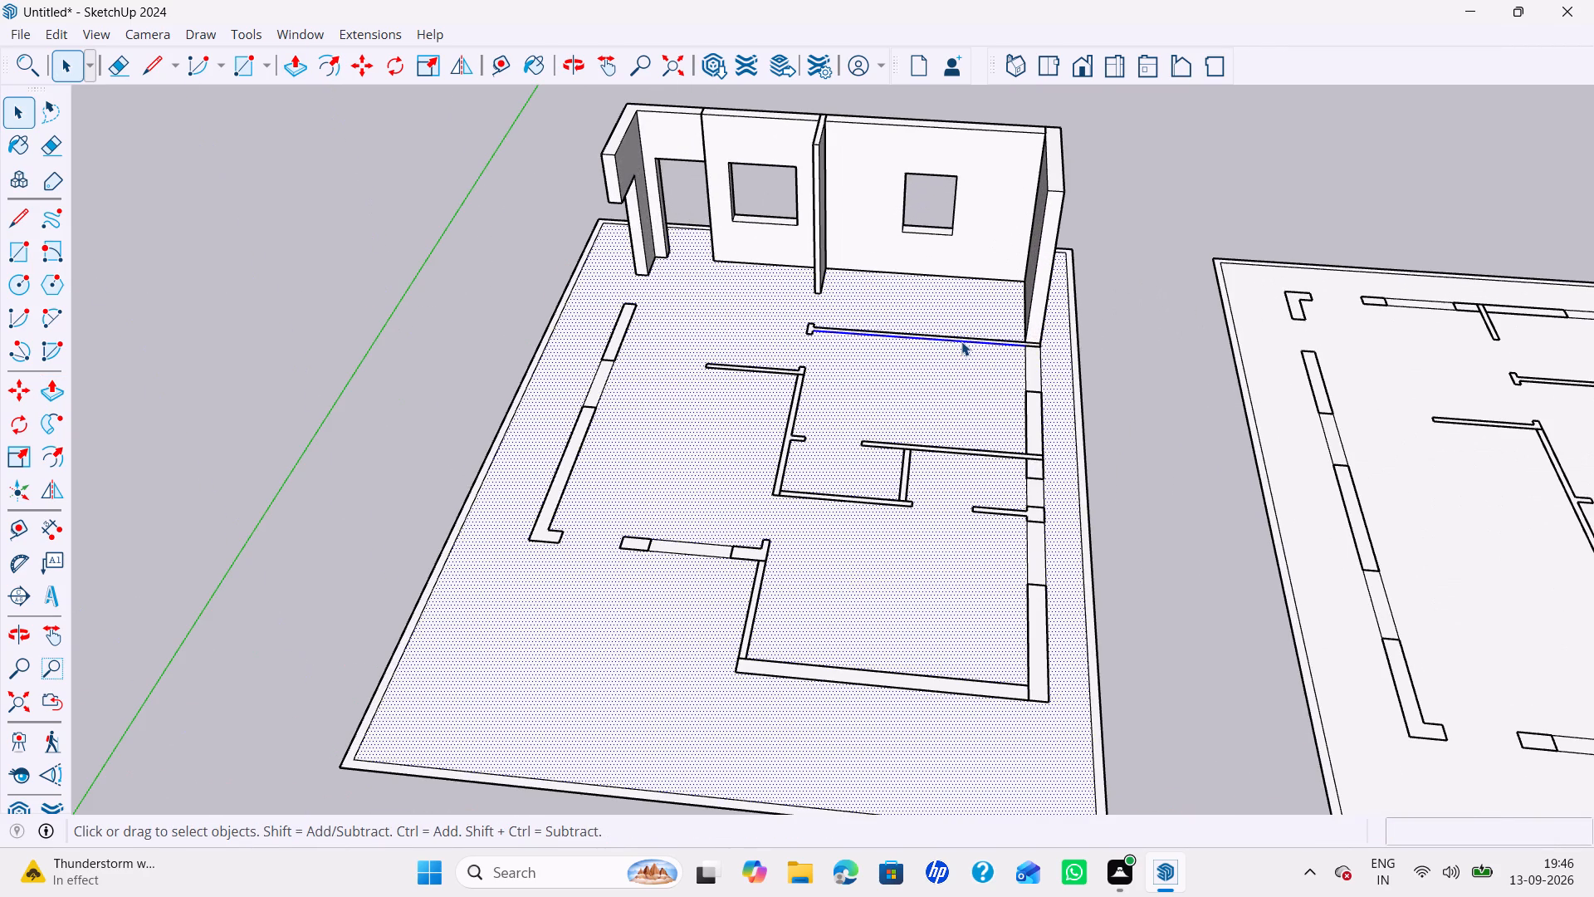
scroll(961, 341, "up", 5)
middle_click_drag(961, 340, 984, 505)
scroll(1009, 342, "down", 4)
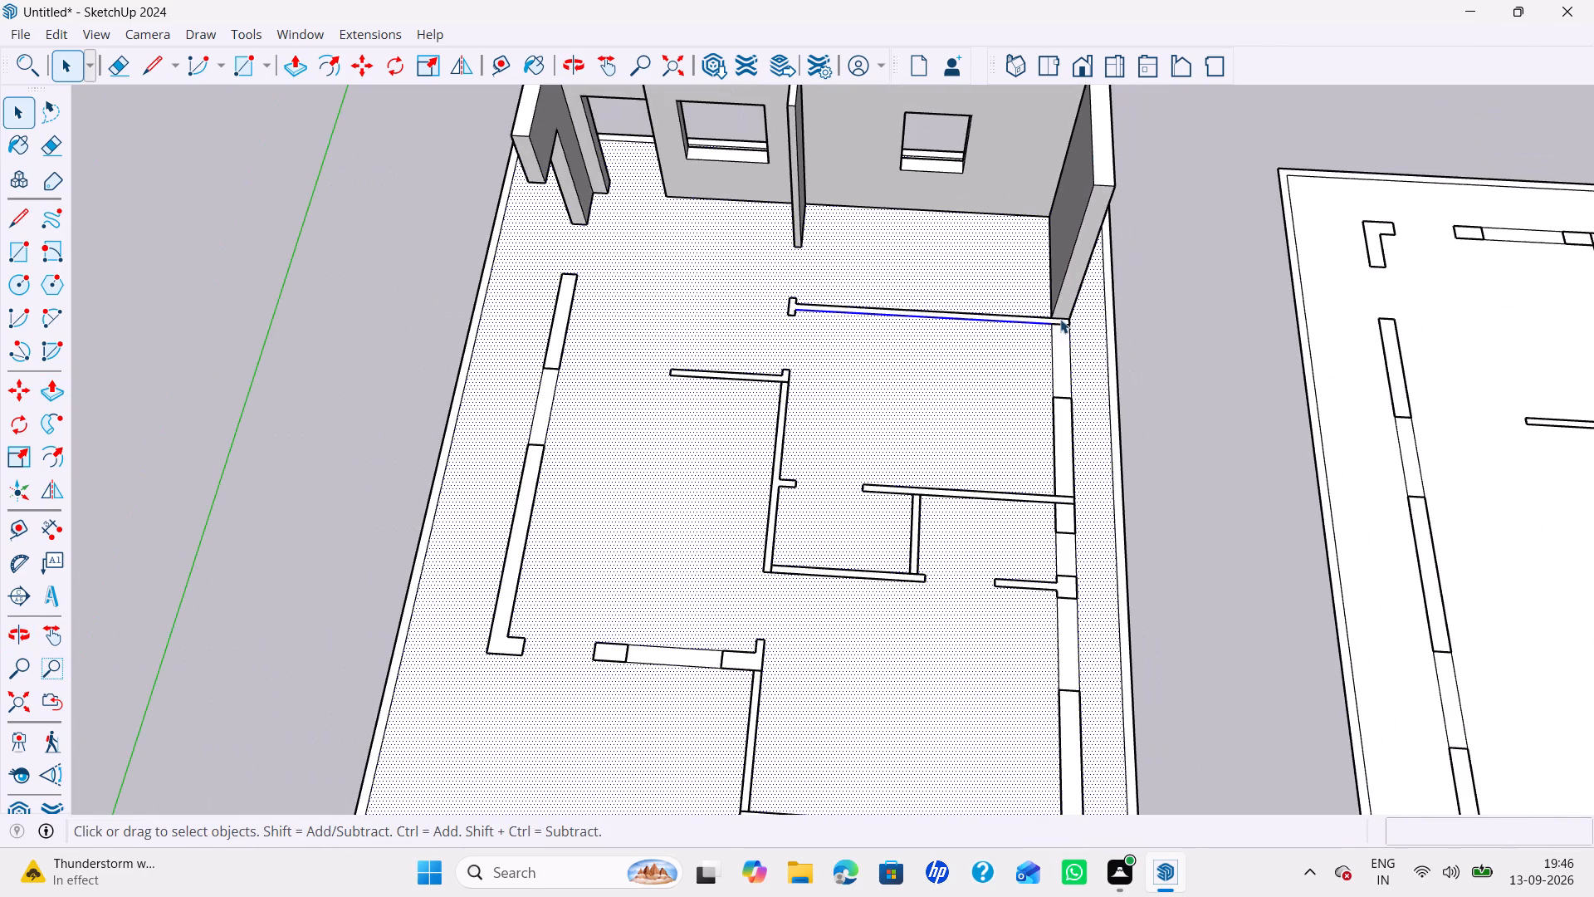
double_click(1052, 319)
left_click(1042, 321)
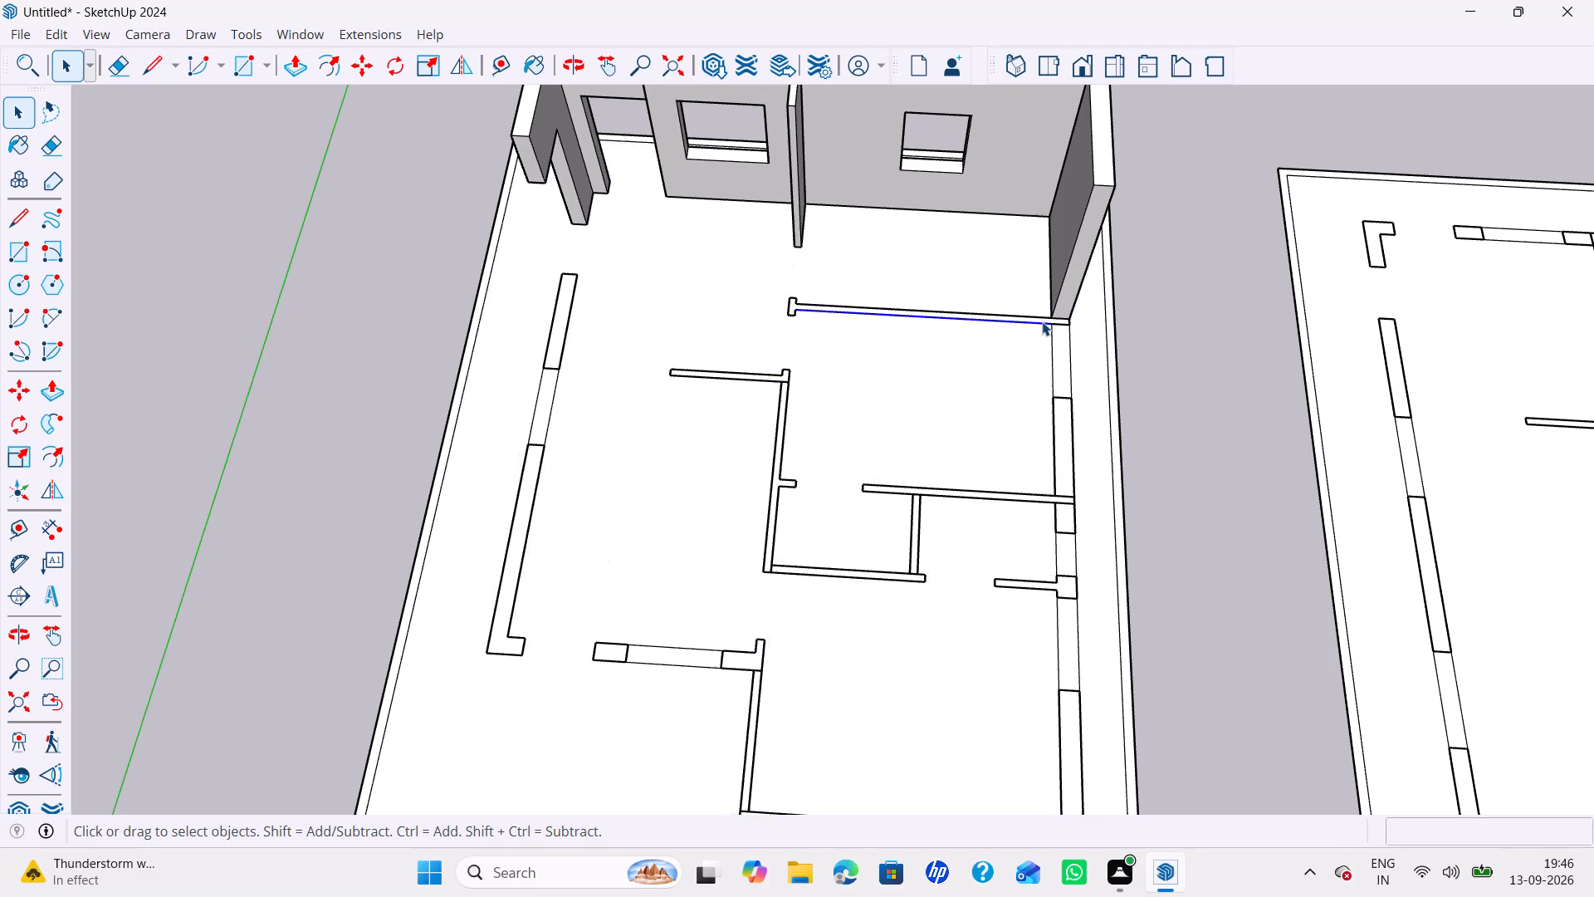
scroll(1042, 321, "up", 7)
double_click(1043, 321)
scroll(1049, 321, "down", 5)
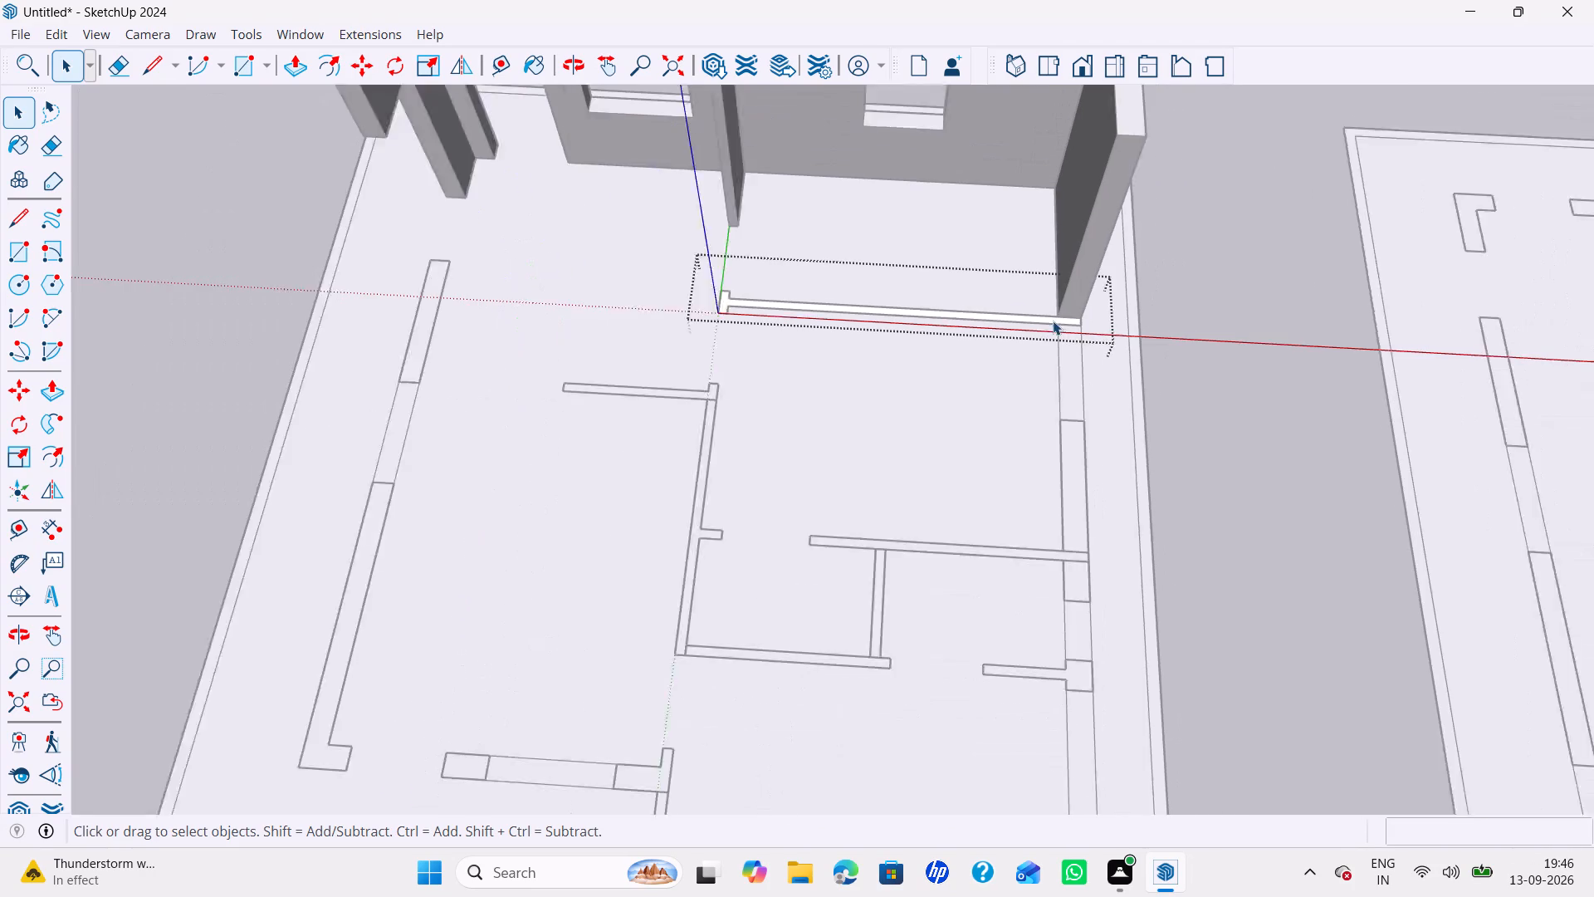
scroll(1053, 321, "down", 2)
key("p")
double_click(1053, 321)
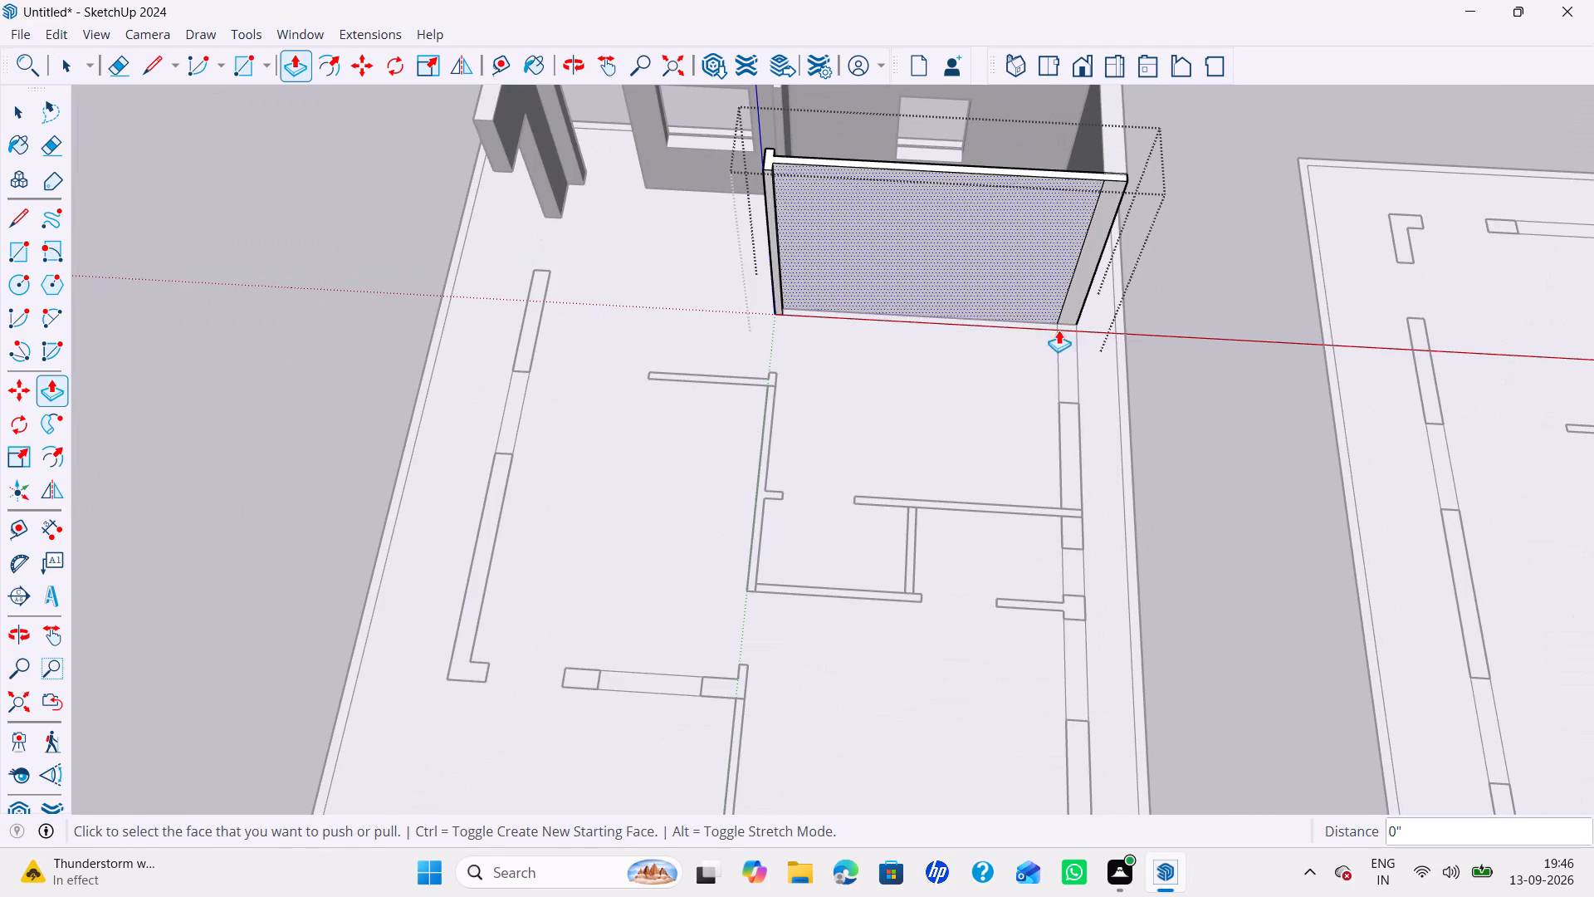
Erase the vertical seam line near the outer end of the raised interior wall's face and close the group.
key("space")
key("e")
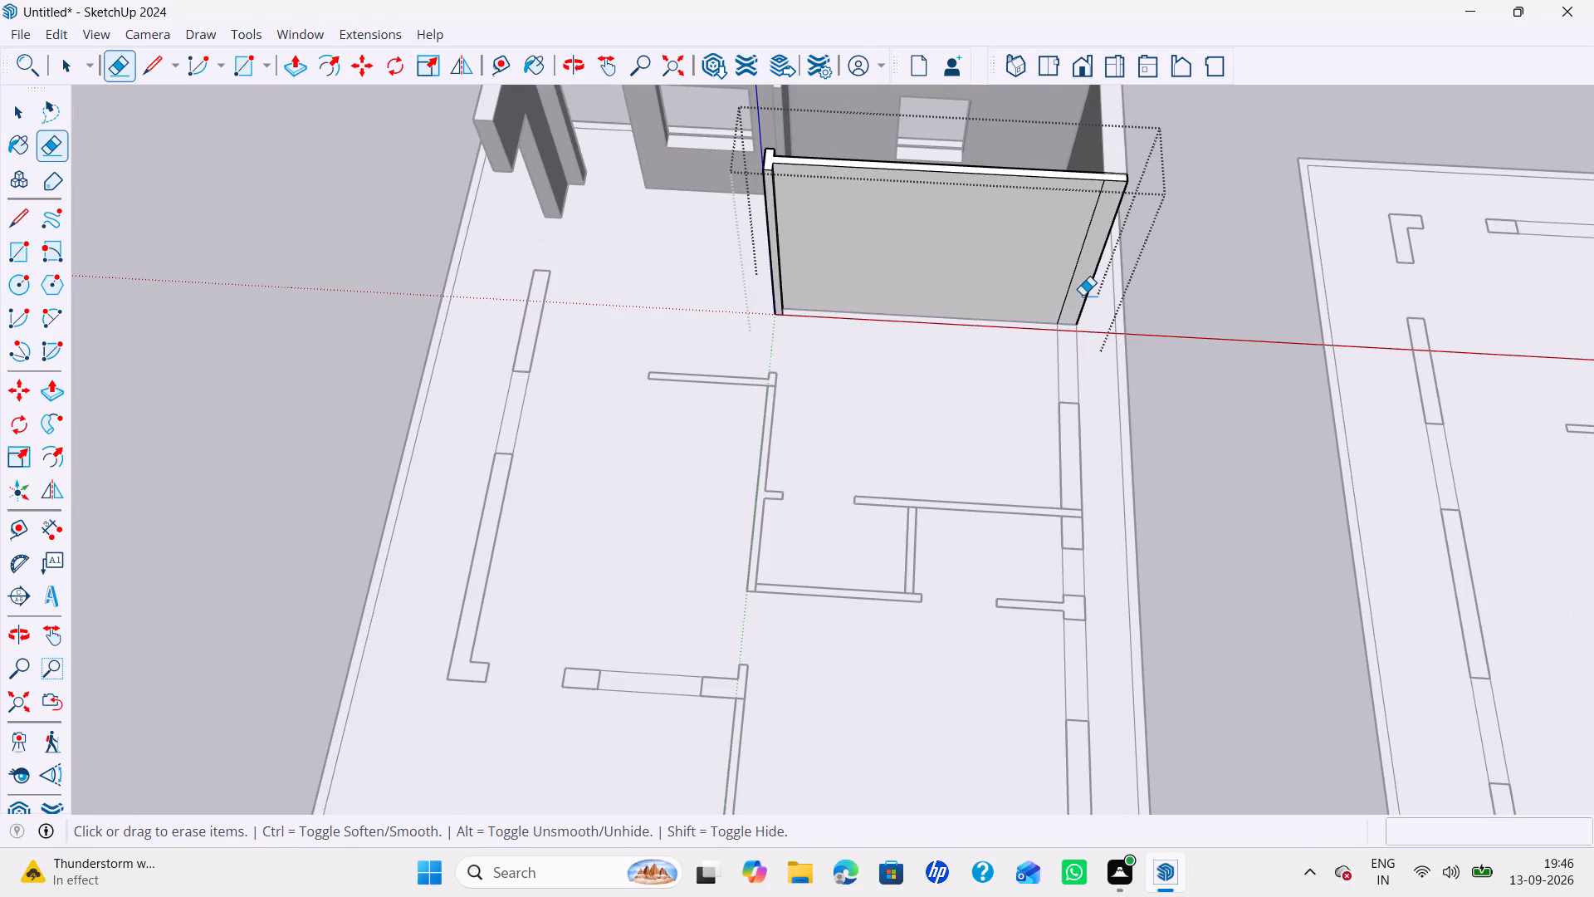
left_click_drag(1083, 295, 1063, 298)
key("space")
left_click(1167, 397)
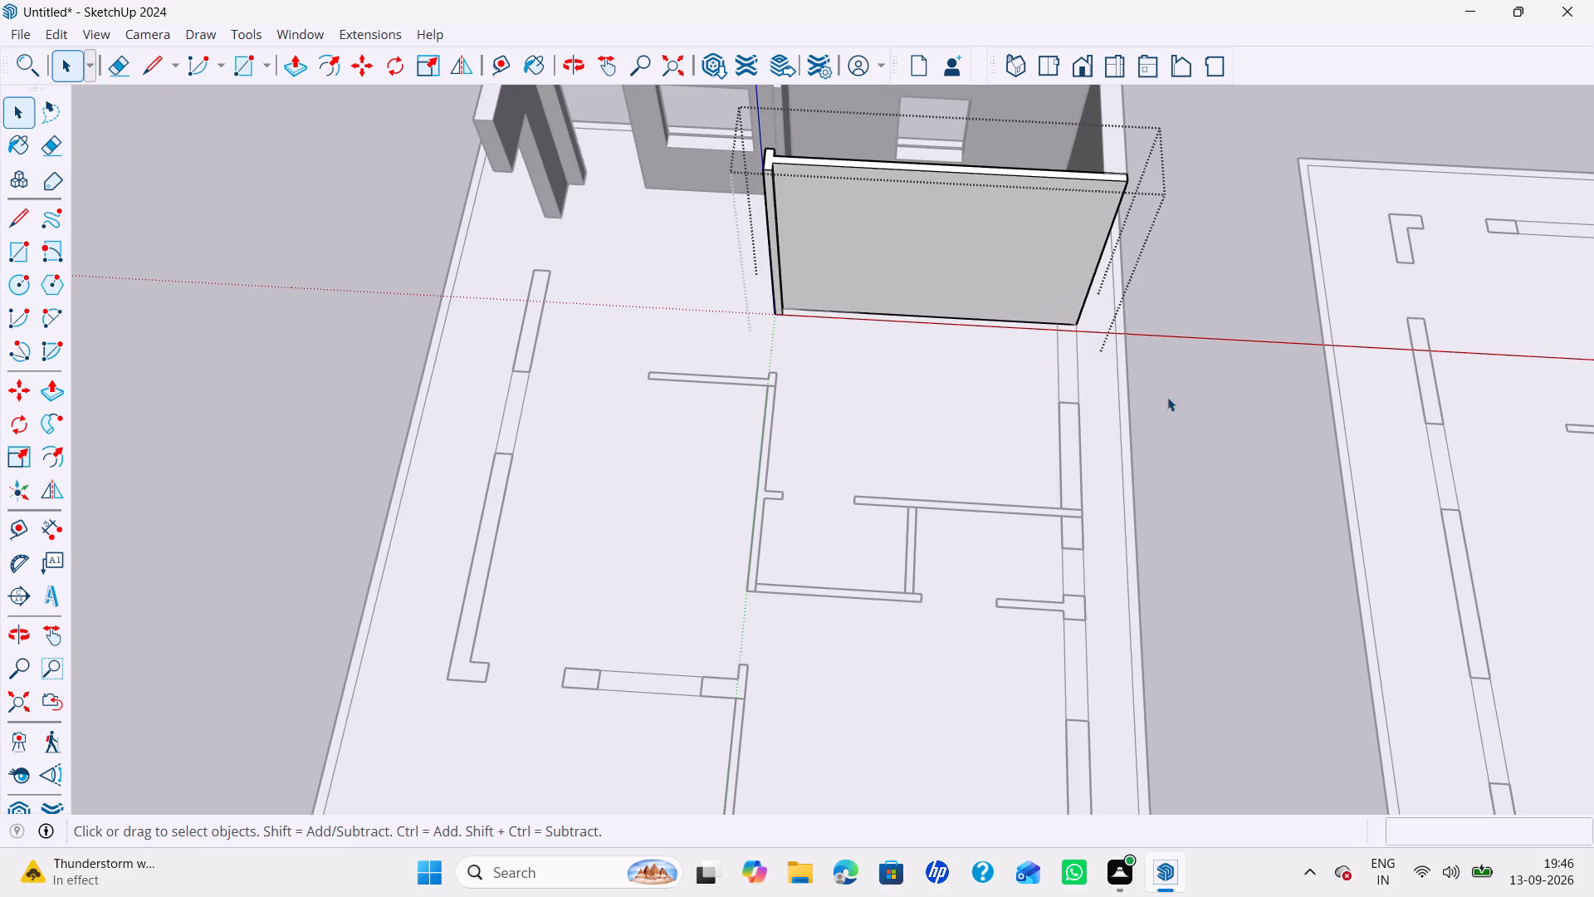
Open the next side wall segment group beyond the raised interior wall and extrude its face up 10'.
scroll(1063, 387, "down", 6)
double_click(1064, 416)
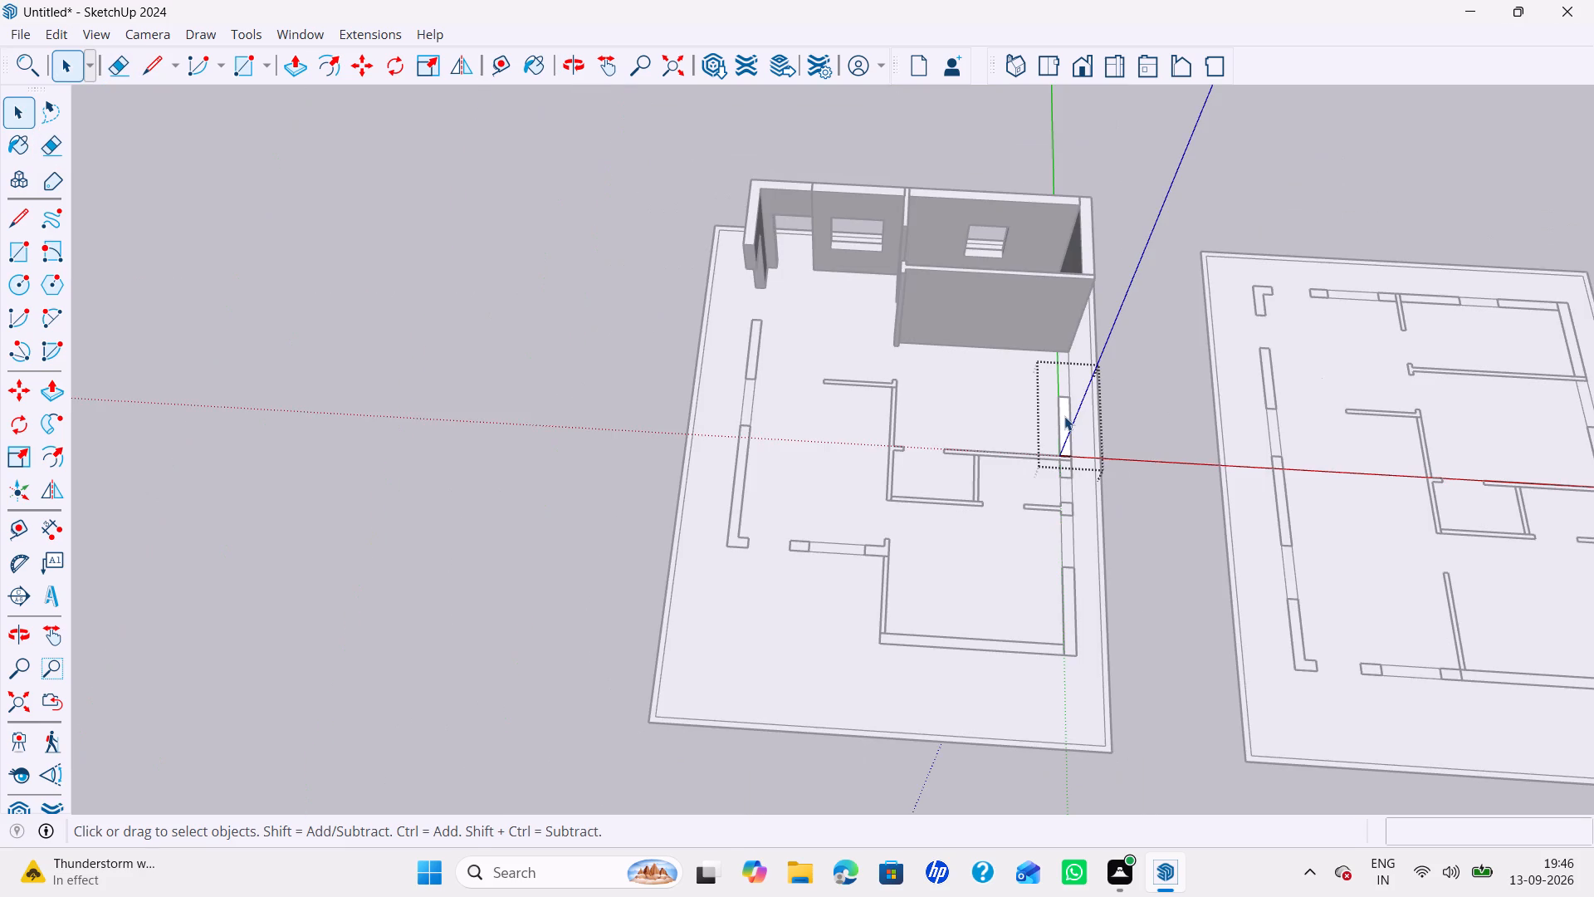
key("p")
double_click(1064, 410)
key("space")
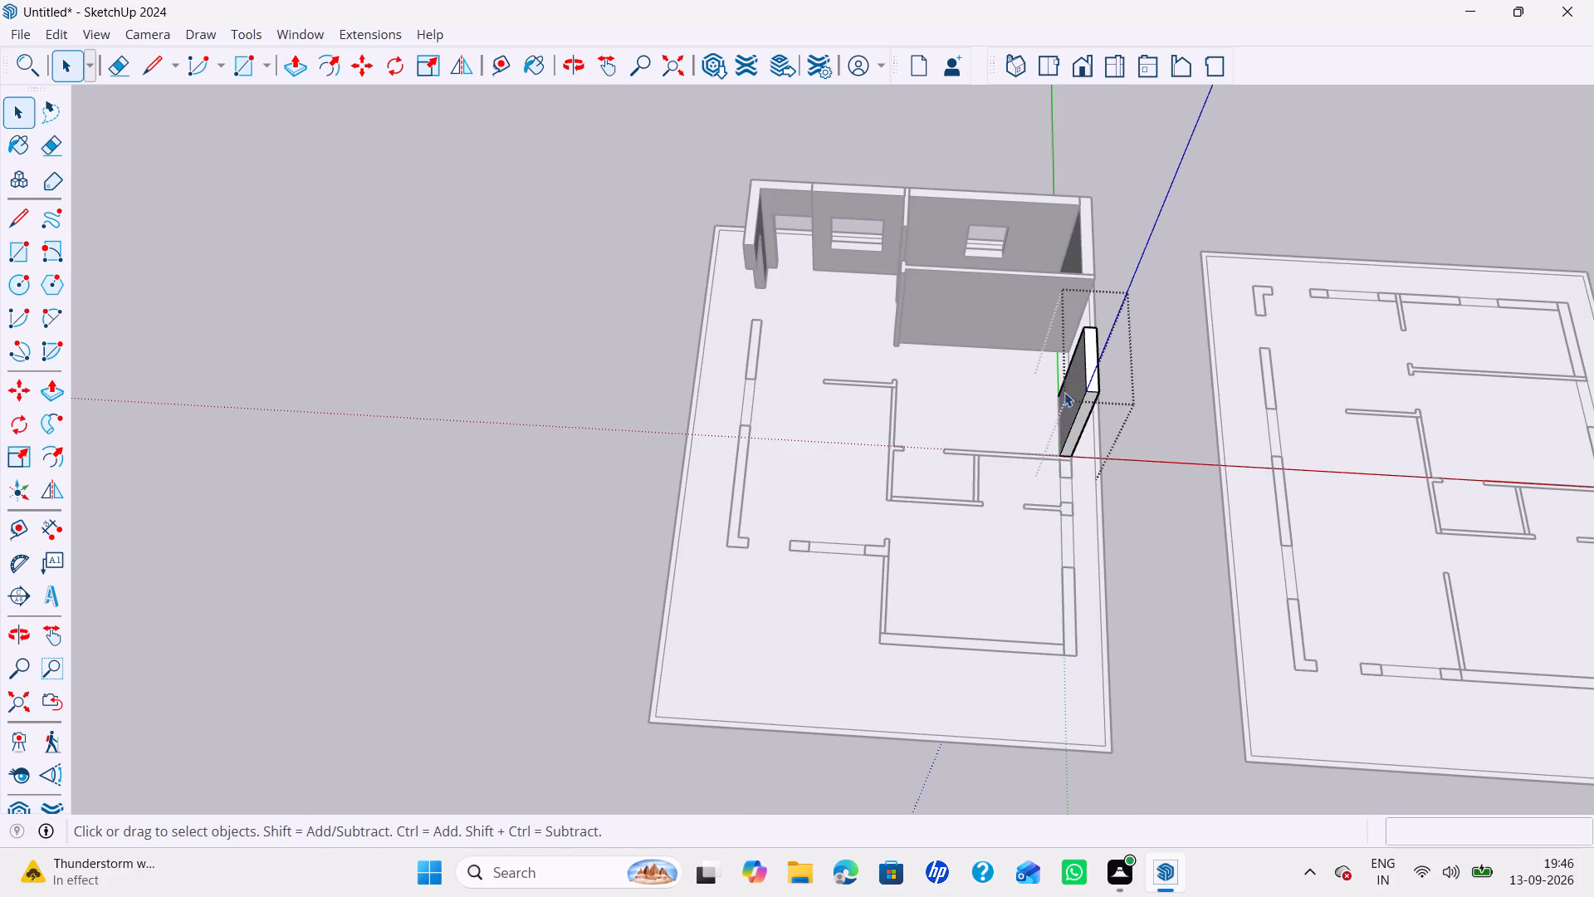
Copy the top edge of the segment's end face, facing the raised interior wall, 3' straight down.
left_click(1097, 328)
scroll(1095, 328, "up", 2)
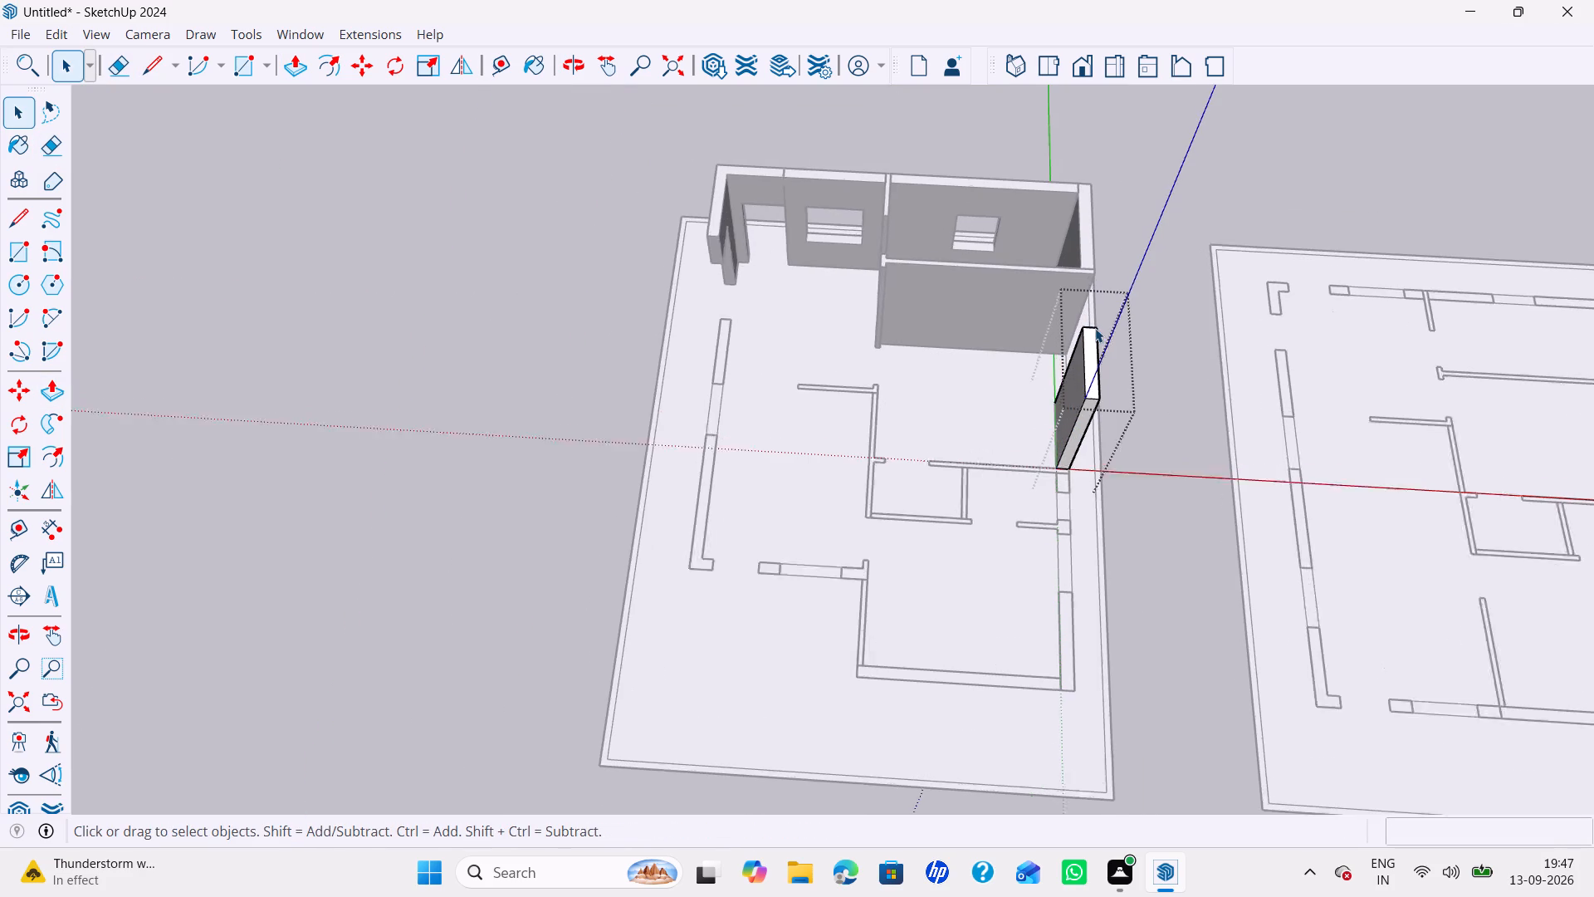
scroll(1095, 328, "up", 4)
left_click(1089, 331)
left_click(1093, 328)
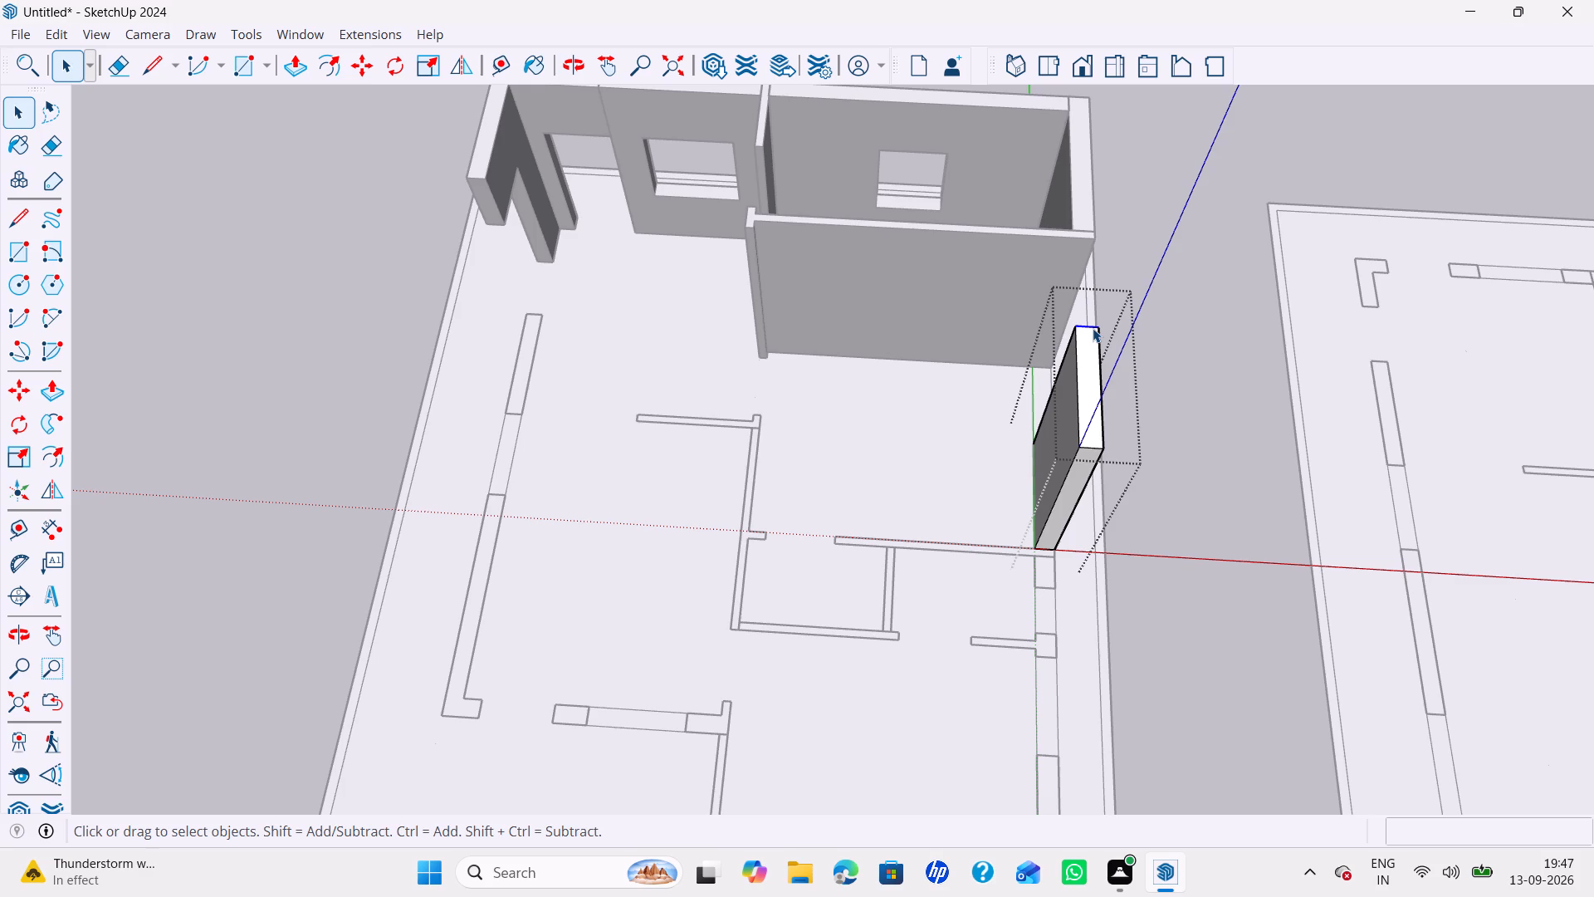
key("m")
left_click(1071, 327)
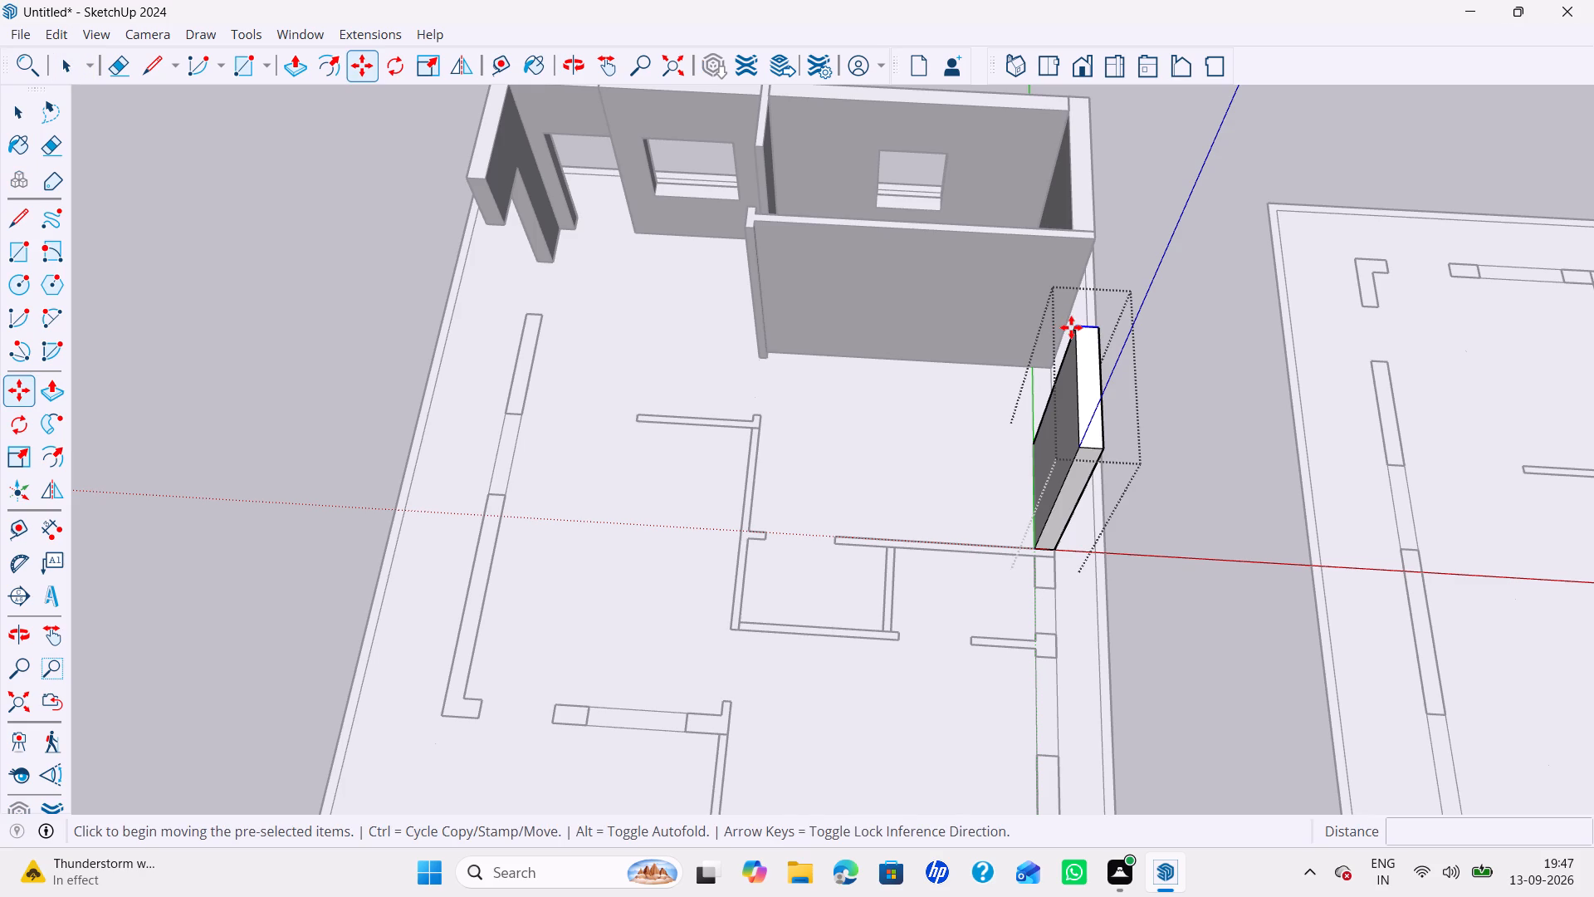
key("Up")
middle_click_drag(1049, 370, 1337, 351)
type("3'")
key("Return")
Copy the new line on the segment's end face another 4' straight down to mark the window sill.
middle_click_drag(982, 292, 1140, 270)
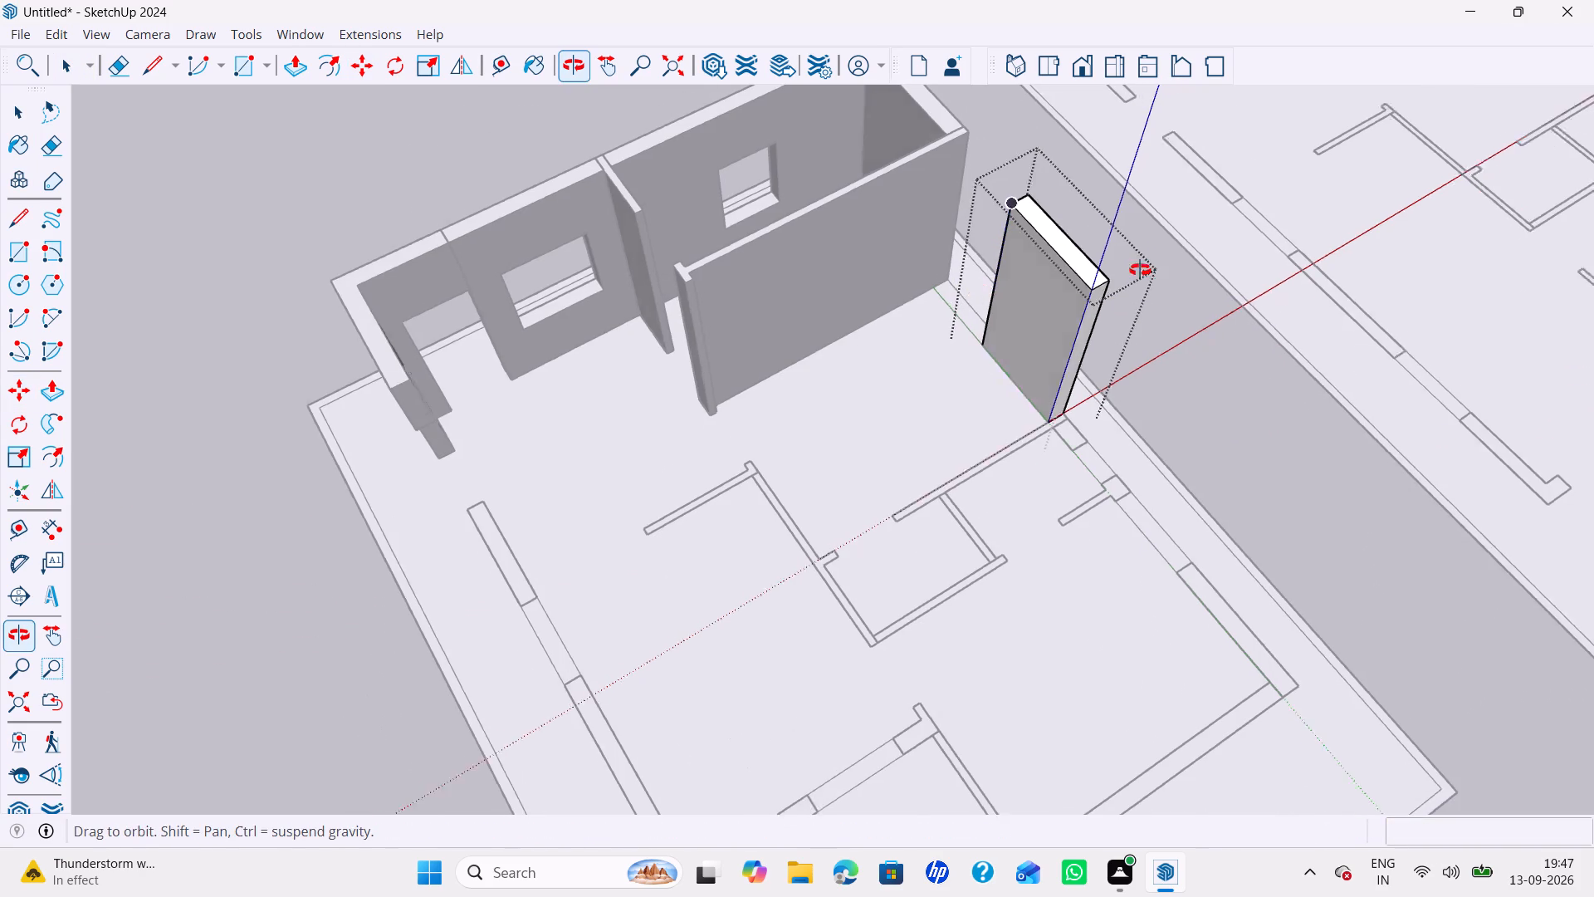
middle_click_drag(1140, 270, 1298, 260)
middle_click_drag(819, 259, 1029, 147)
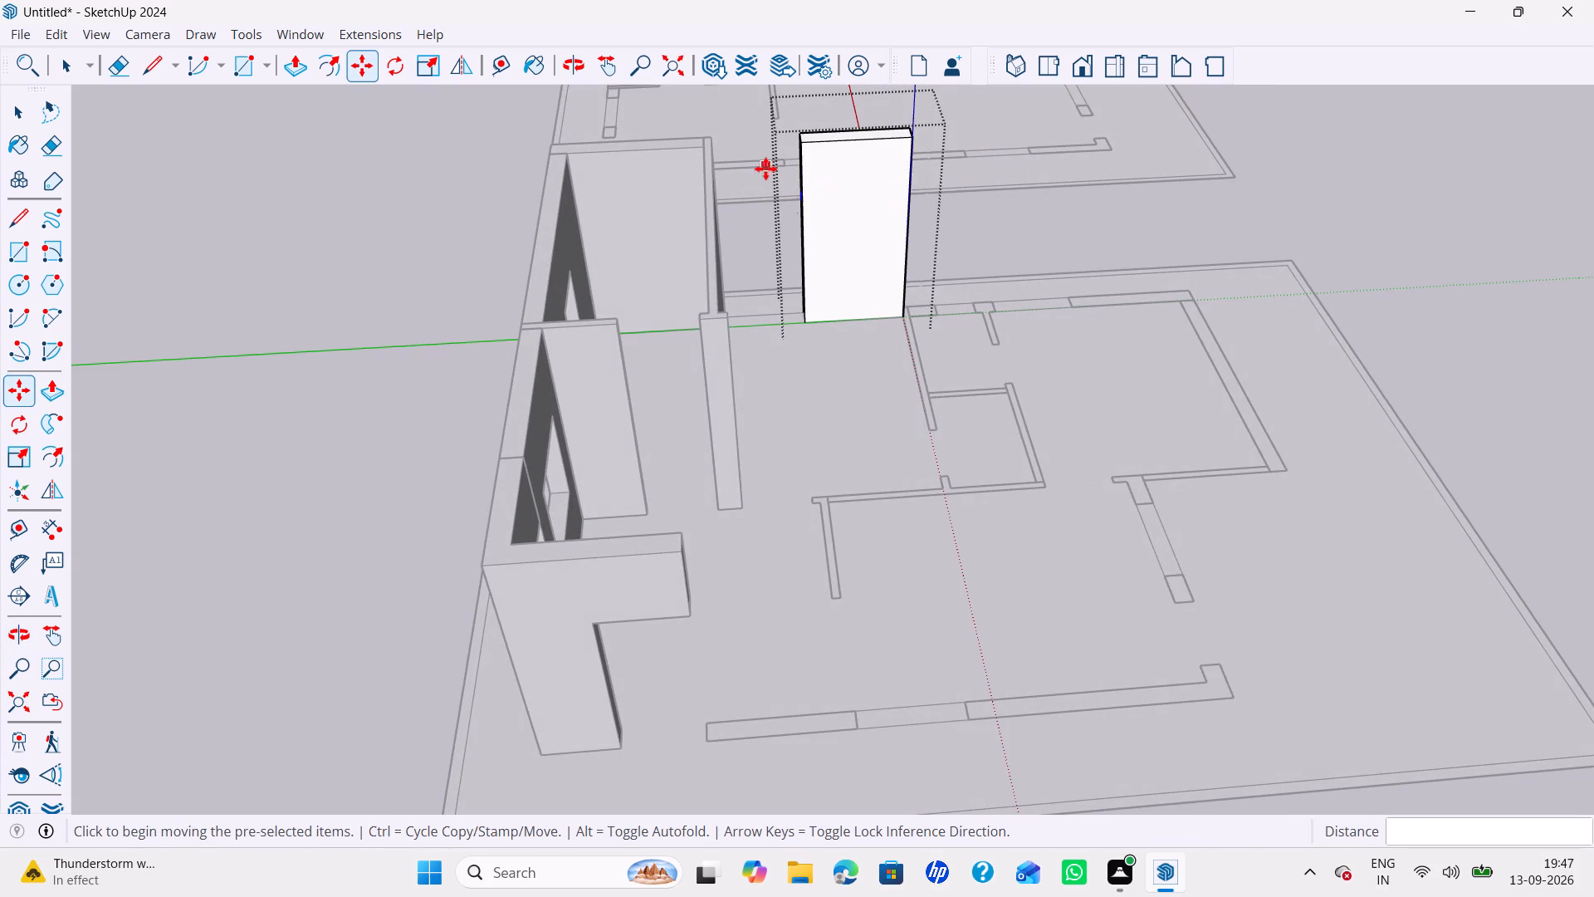
middle_click_drag(802, 212, 961, 210)
scroll(799, 217, "up", 4)
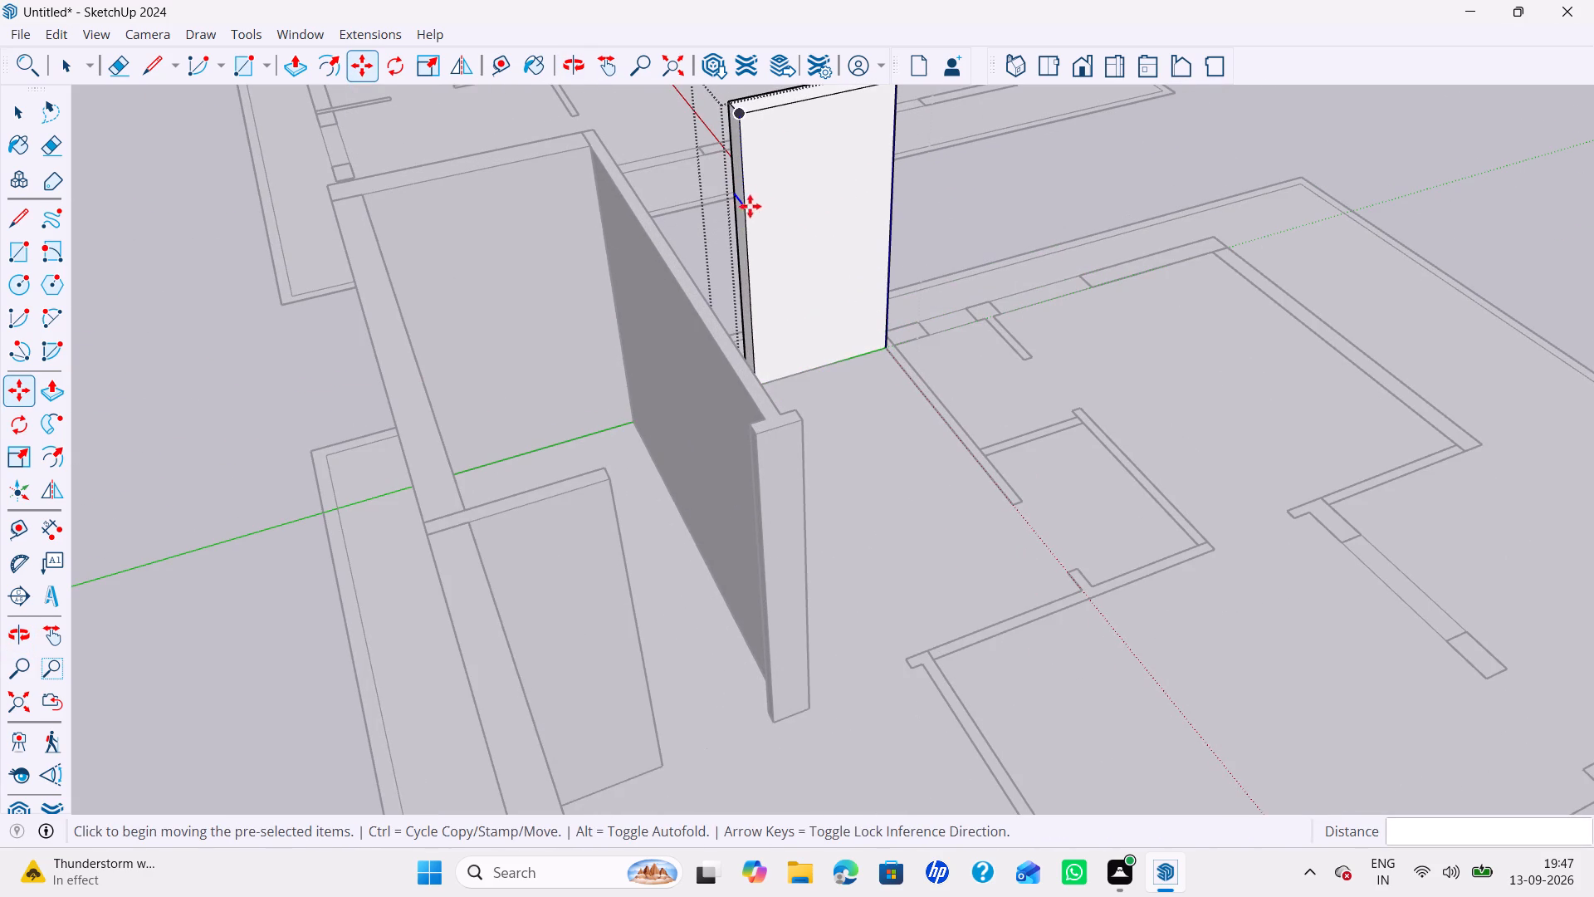
left_click(746, 208)
key("Up")
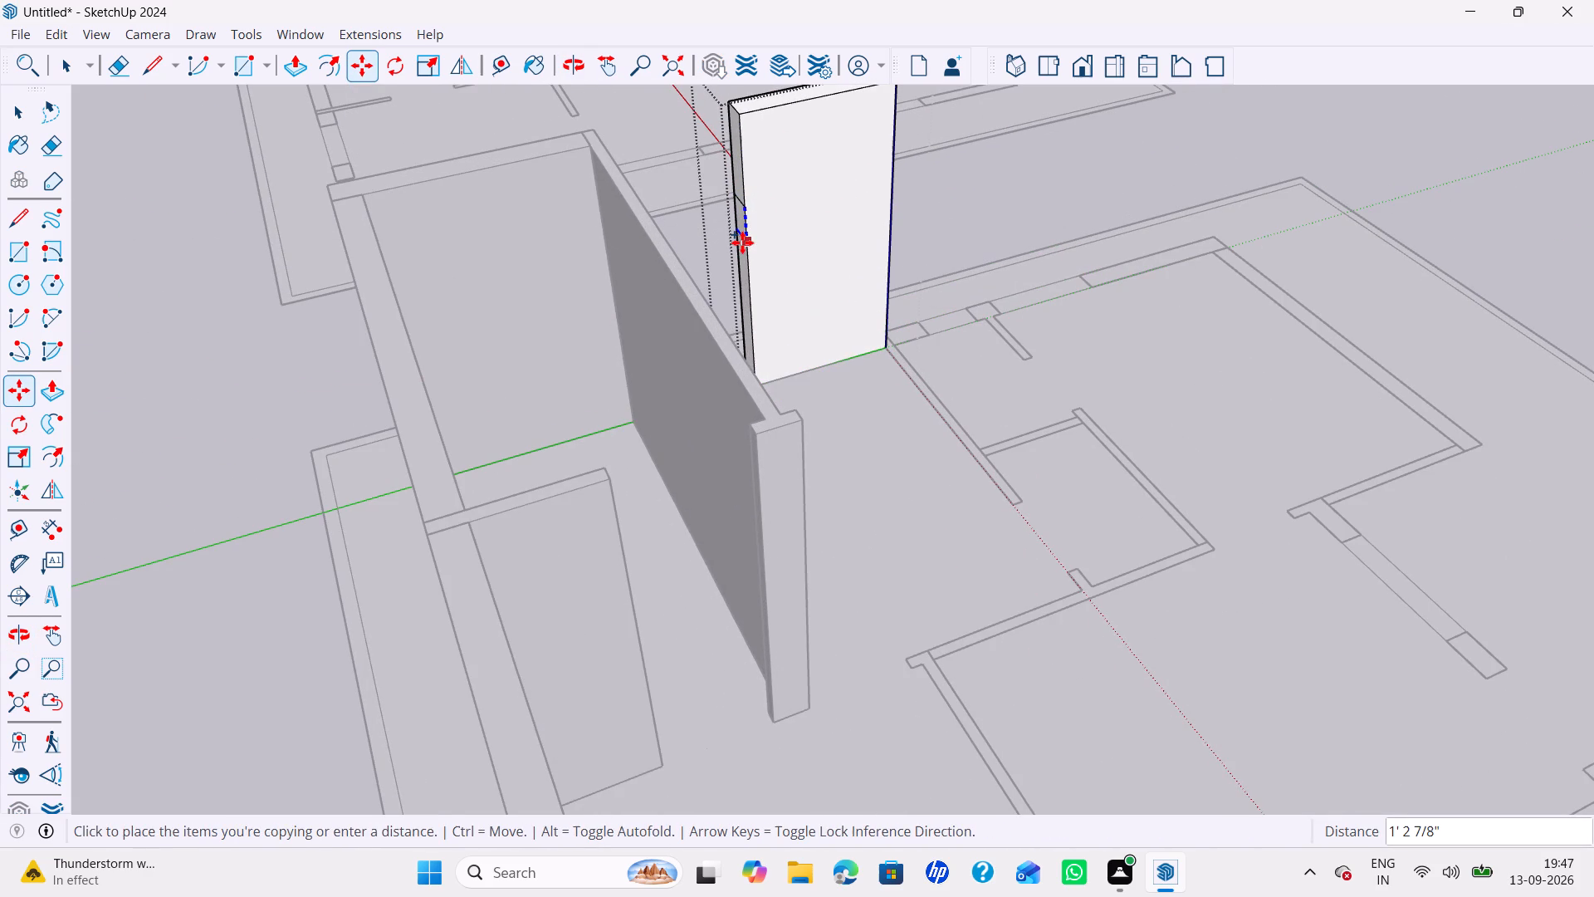
type("4'")
key("Return")
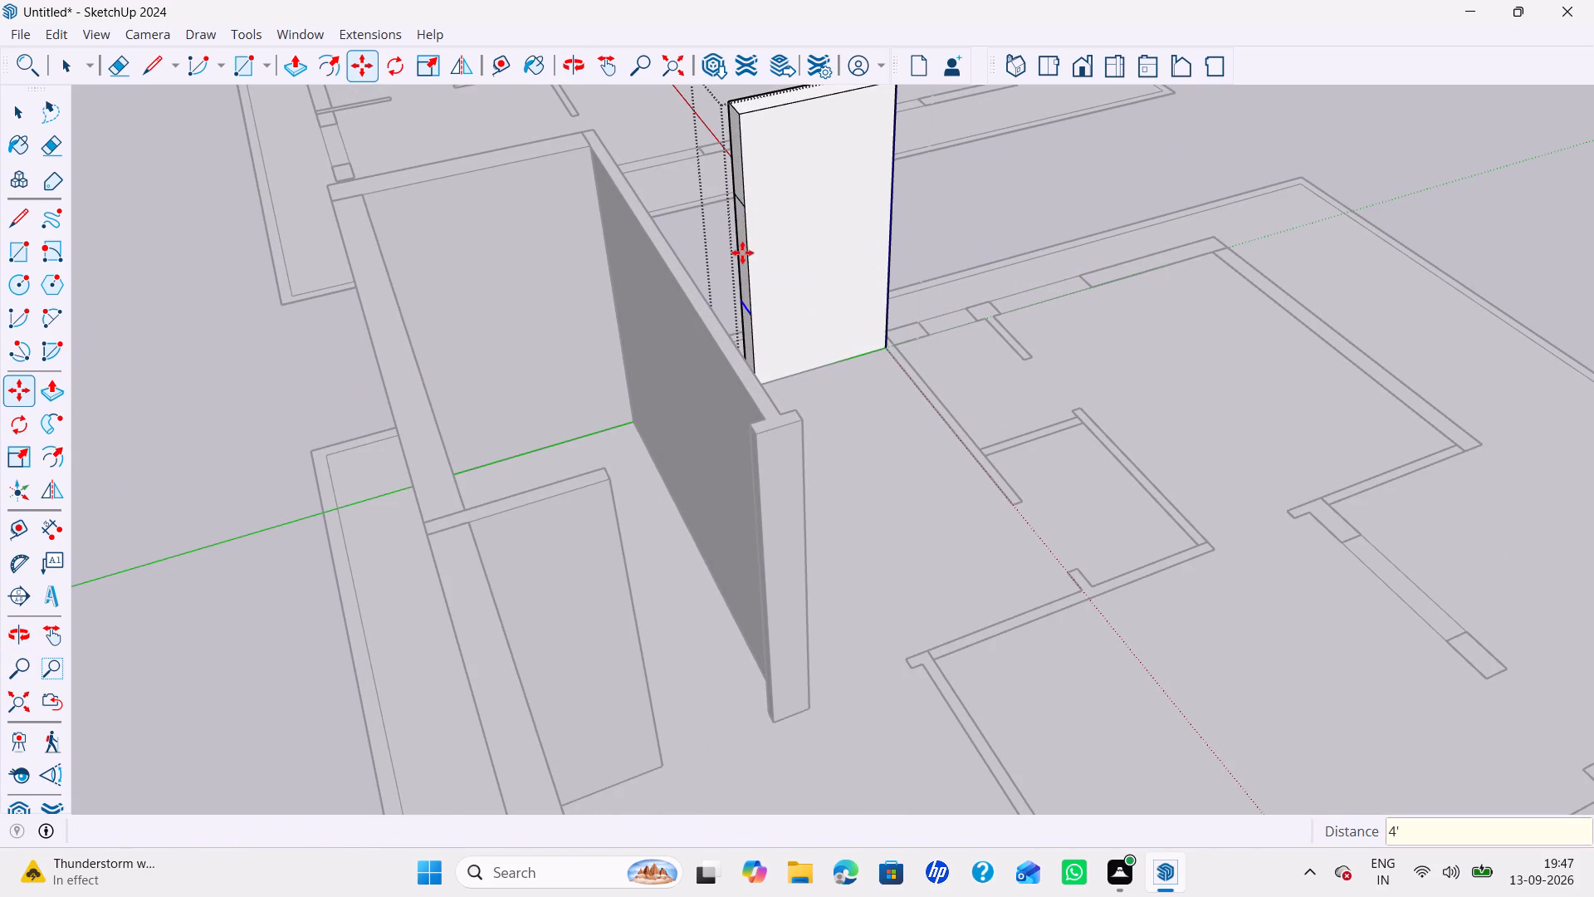
Extrude the end face's upper and lower parts across the gap to the raised wall, forming a window opening, and close the group.
key("p")
left_click(731, 169)
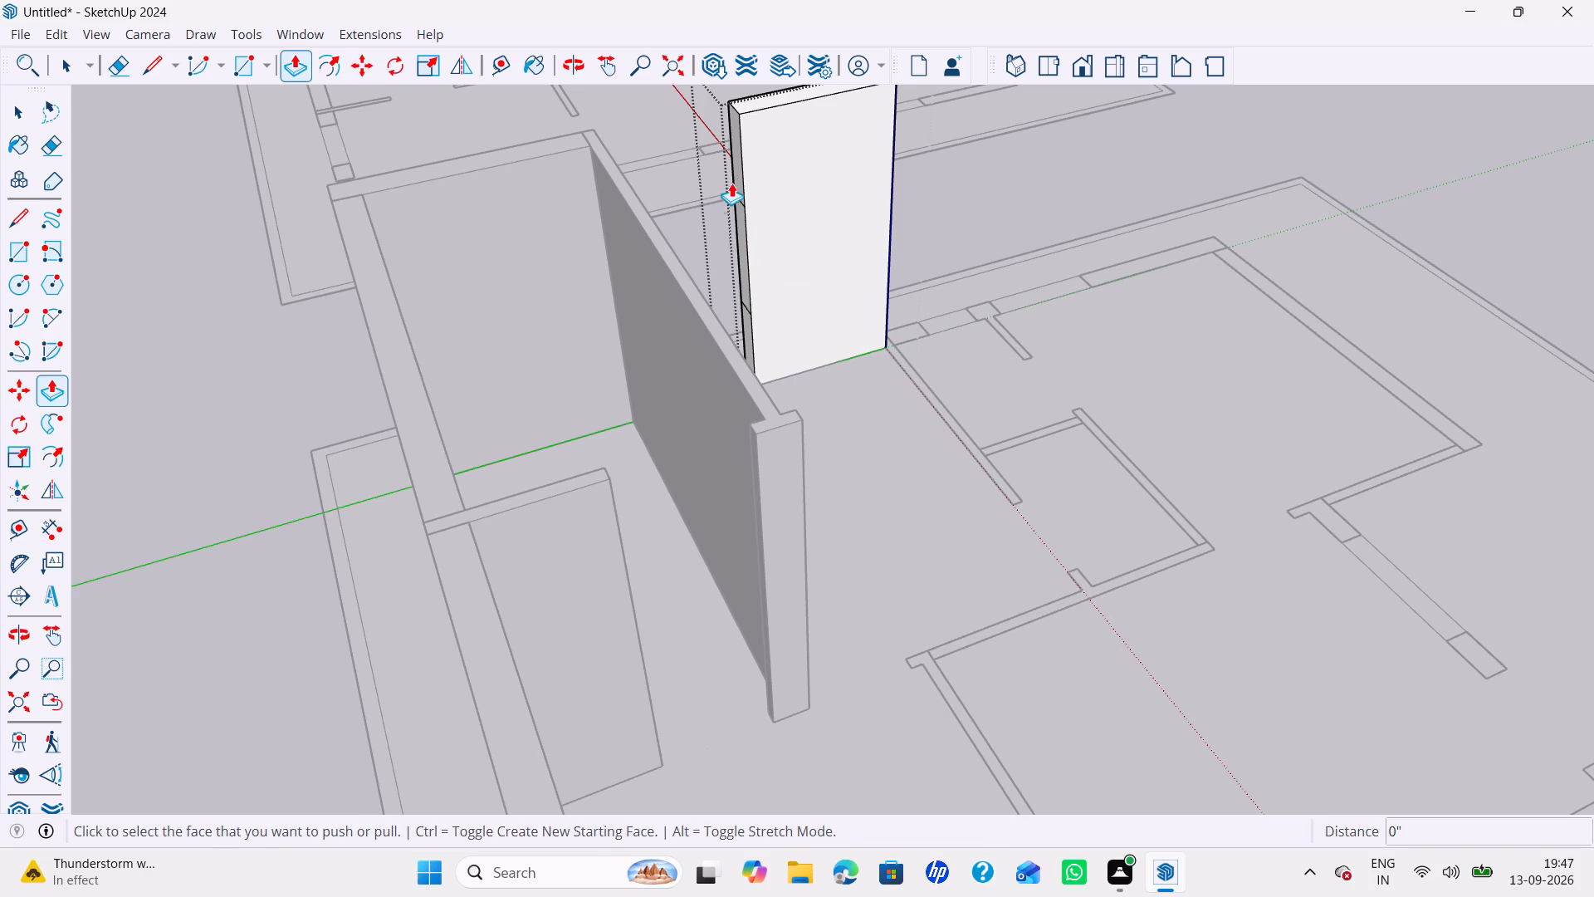
left_click(738, 172)
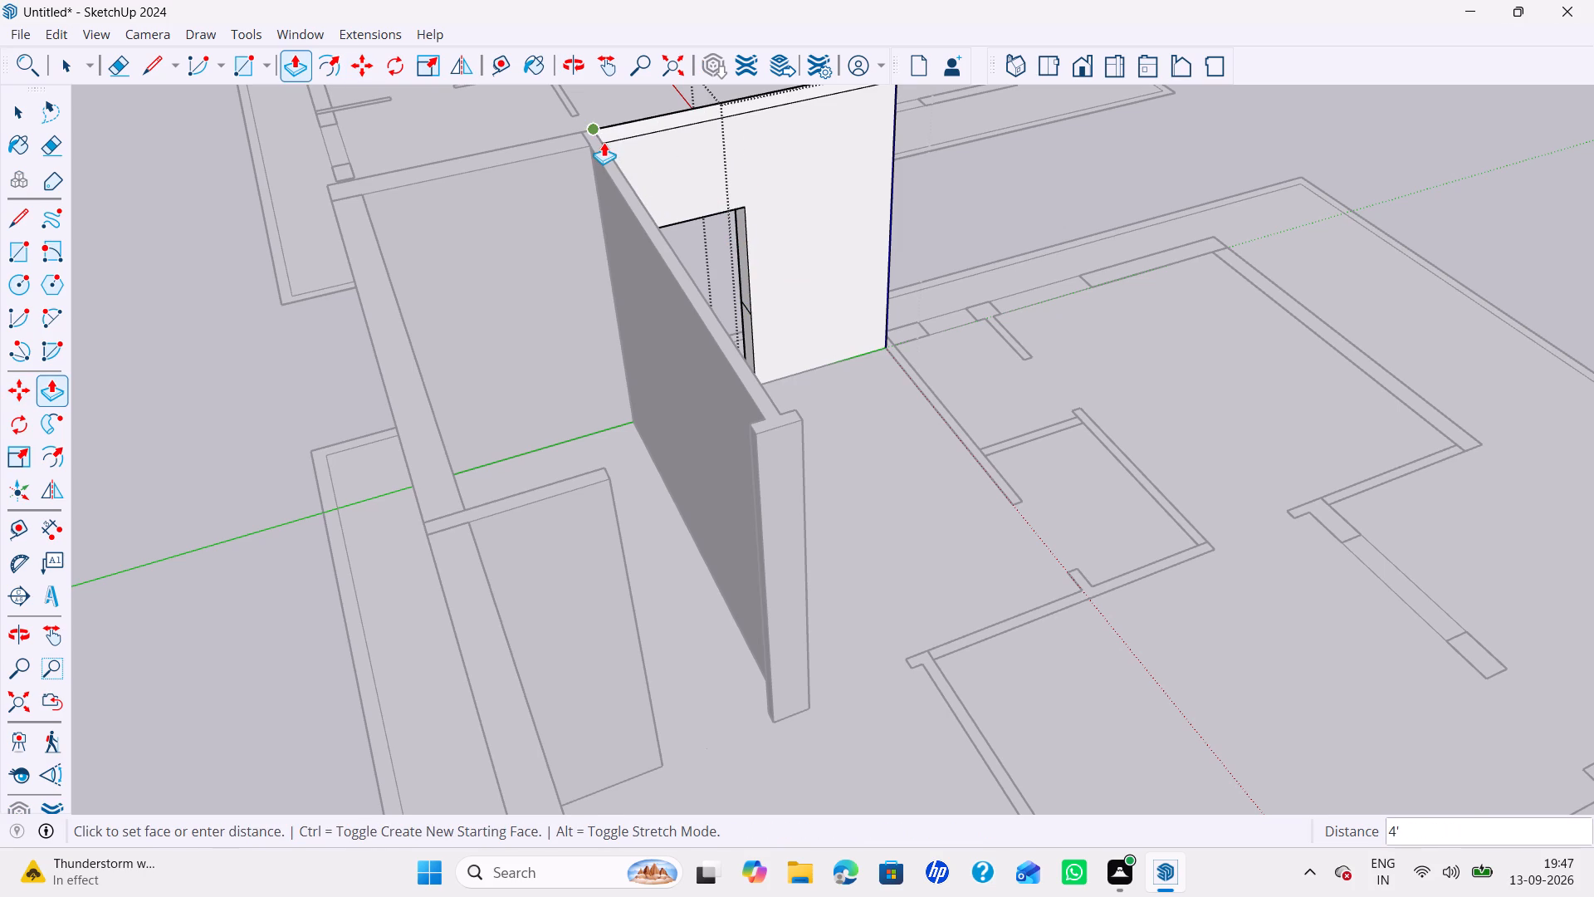
left_click(604, 142)
double_click(747, 327)
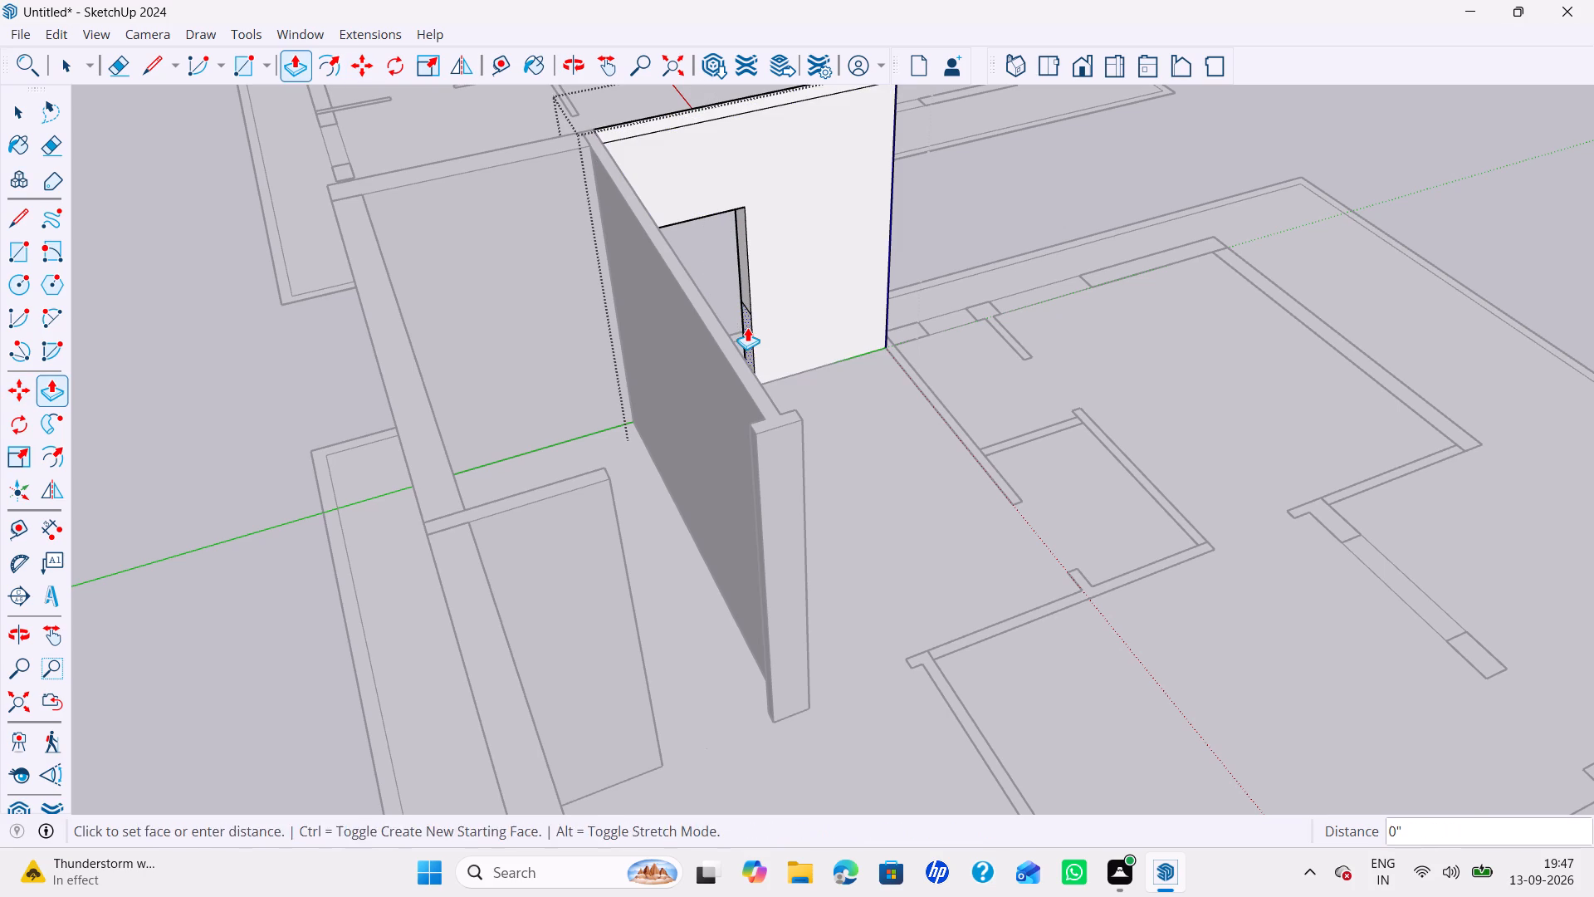
key("space")
scroll(765, 311, "down", 5)
left_click(899, 247)
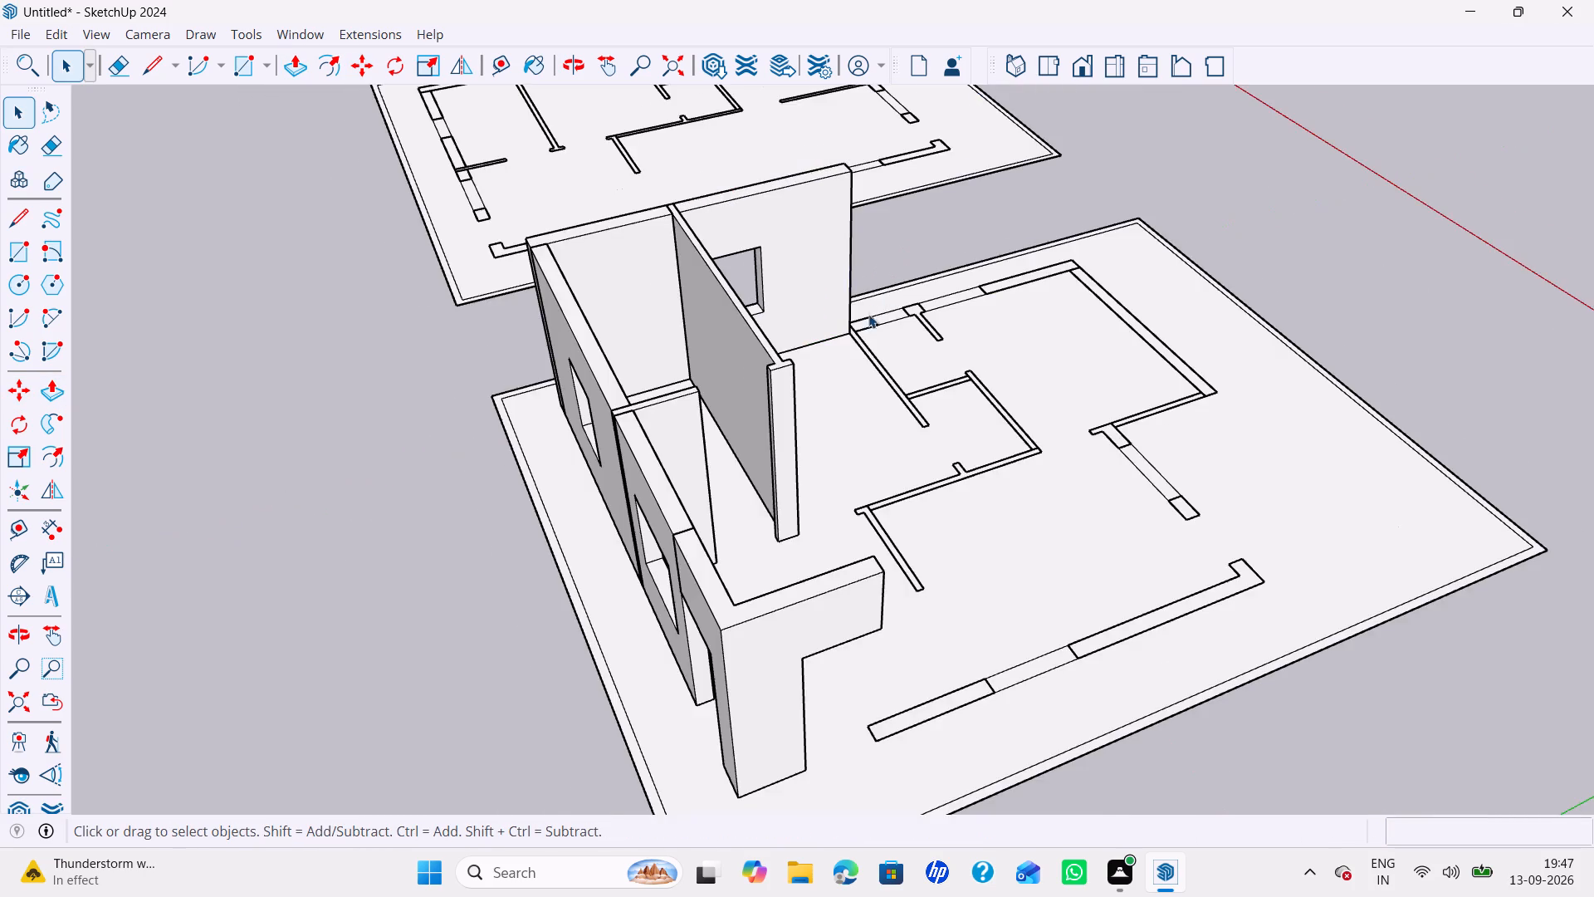
Open the thin interior wall group at the segment's far end and extrude its face up to the neighbouring raised wall's top.
scroll(866, 319, "up", 4)
key("space")
scroll(853, 338, "up", 4)
double_click(862, 356)
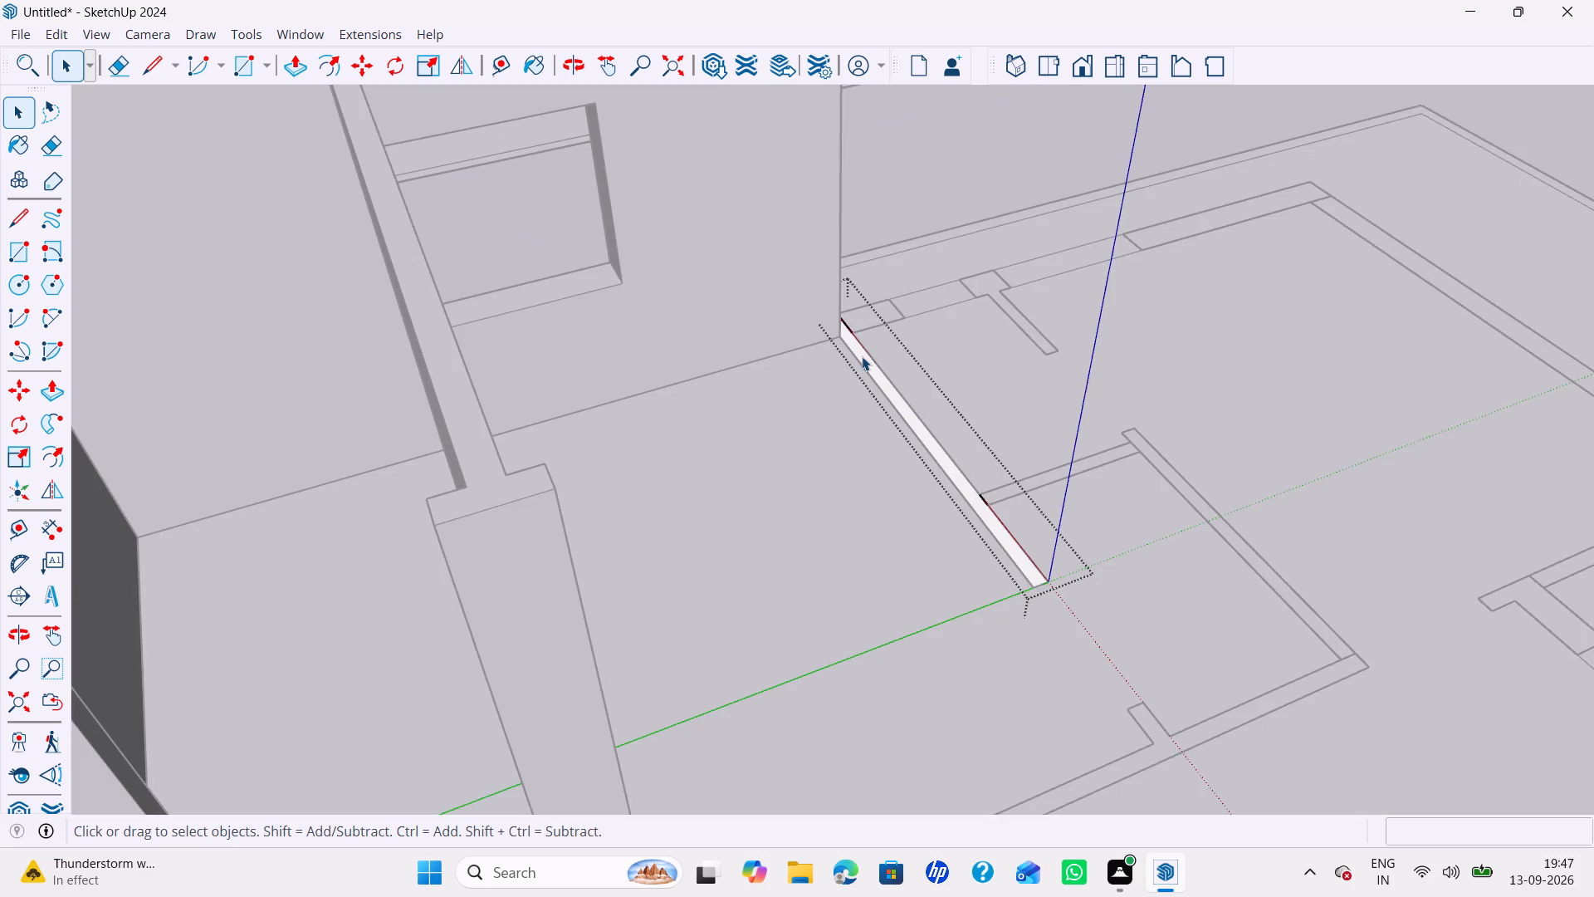
key("p")
scroll(858, 341, "down", 6)
double_click(858, 344)
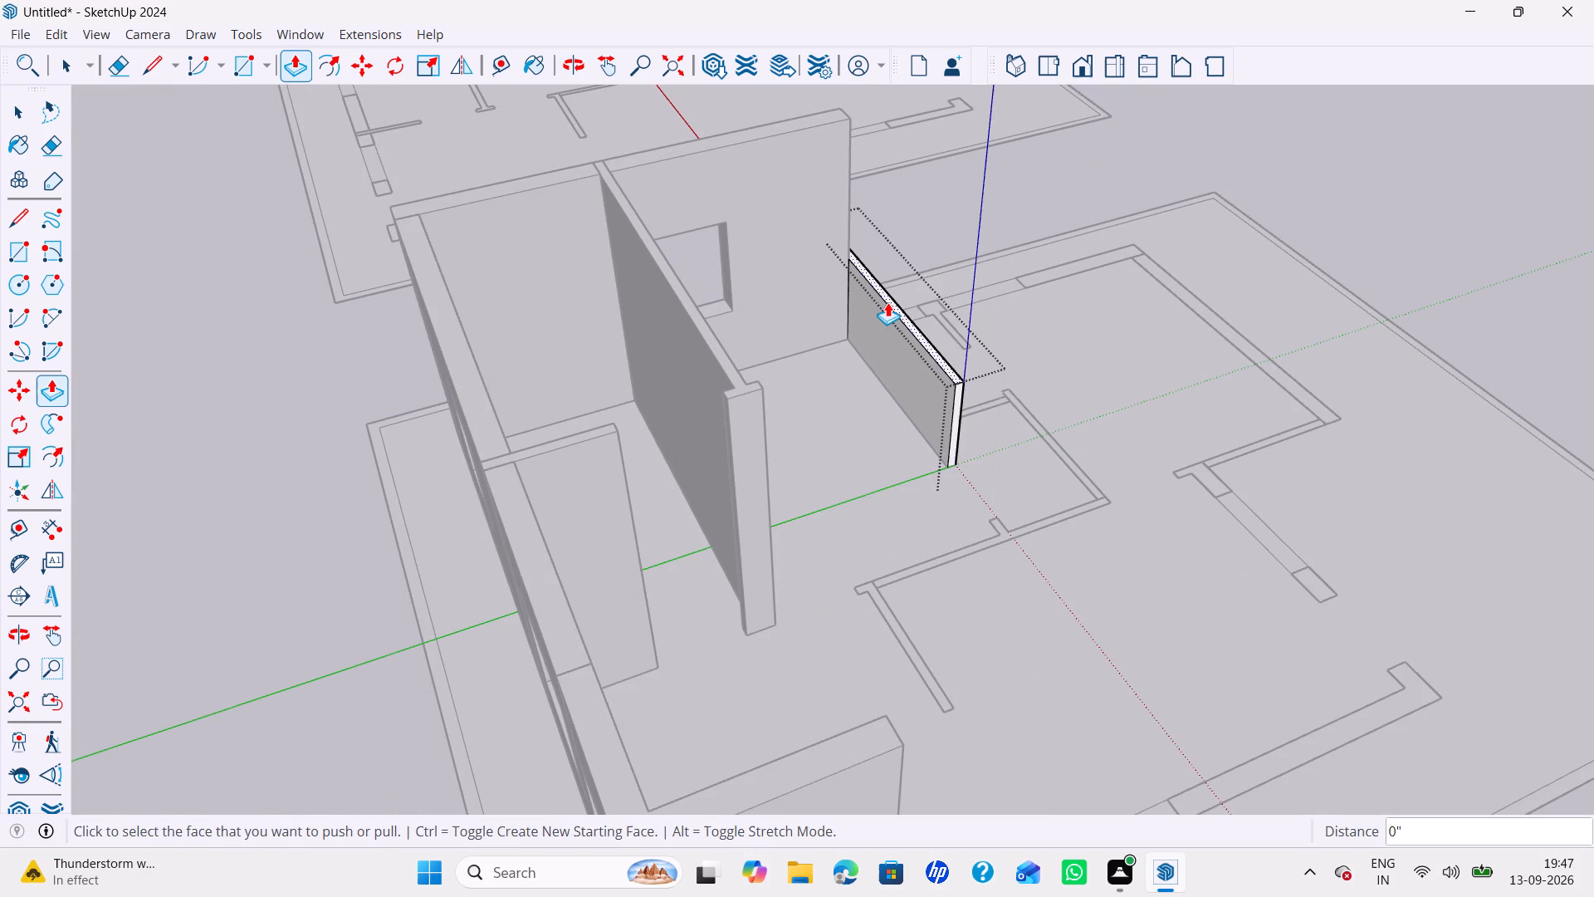
key("ctrl+z")
left_click(875, 372)
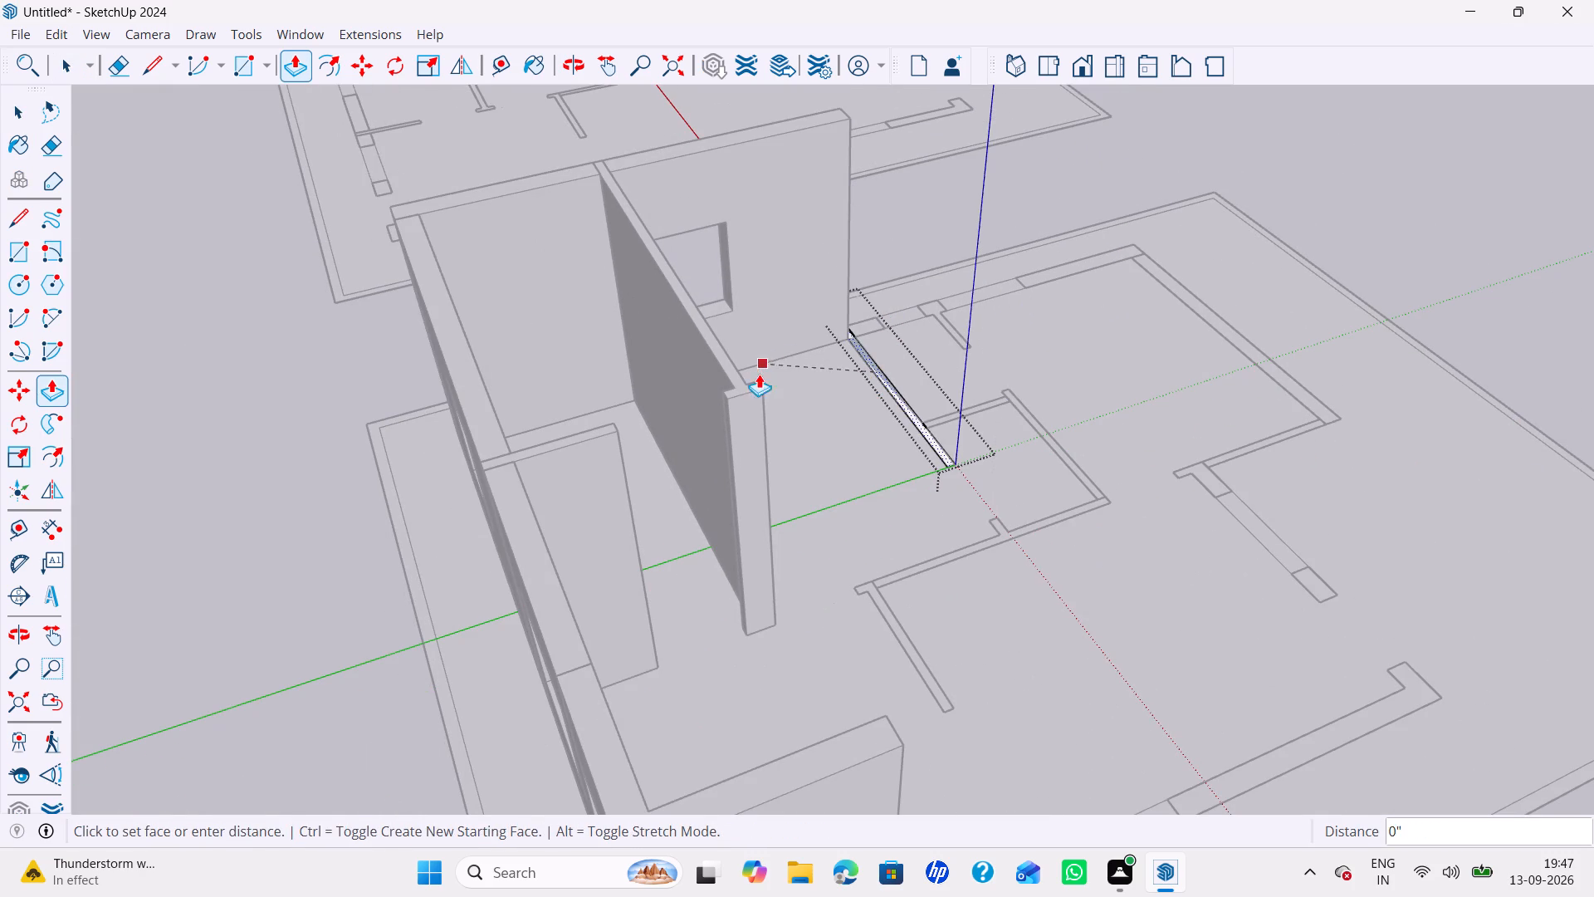
left_click(746, 392)
Erase the two vertical seam lines on the thin interior wall's far face and close the group.
key("space")
middle_click_drag(991, 364, 968, 361)
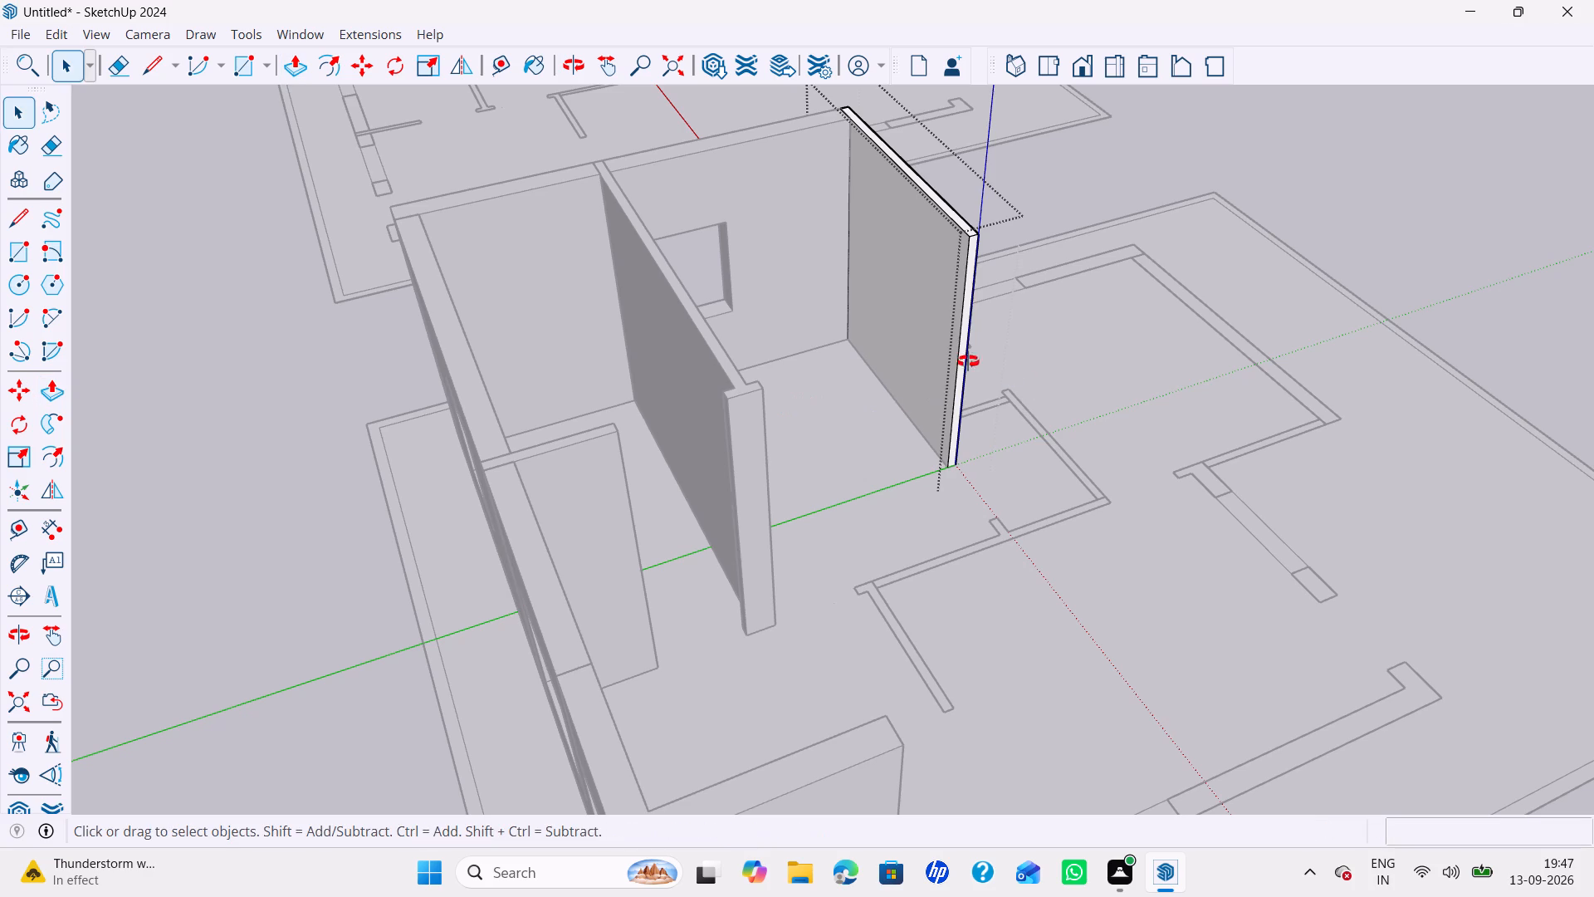
middle_click_drag(968, 361, 597, 361)
key("e")
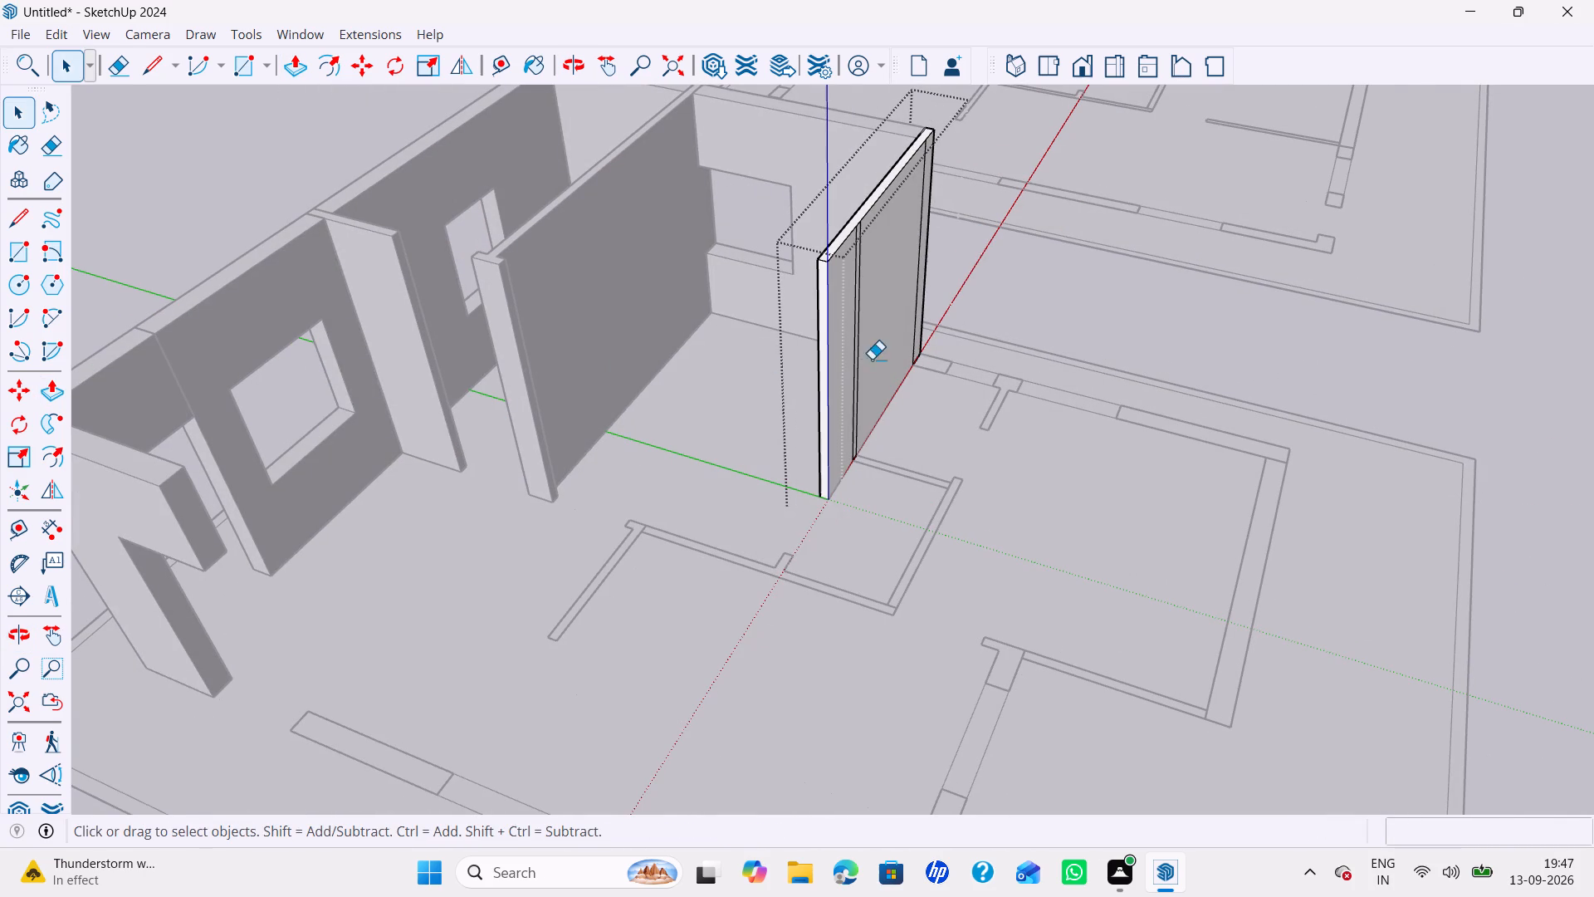
left_click(858, 356)
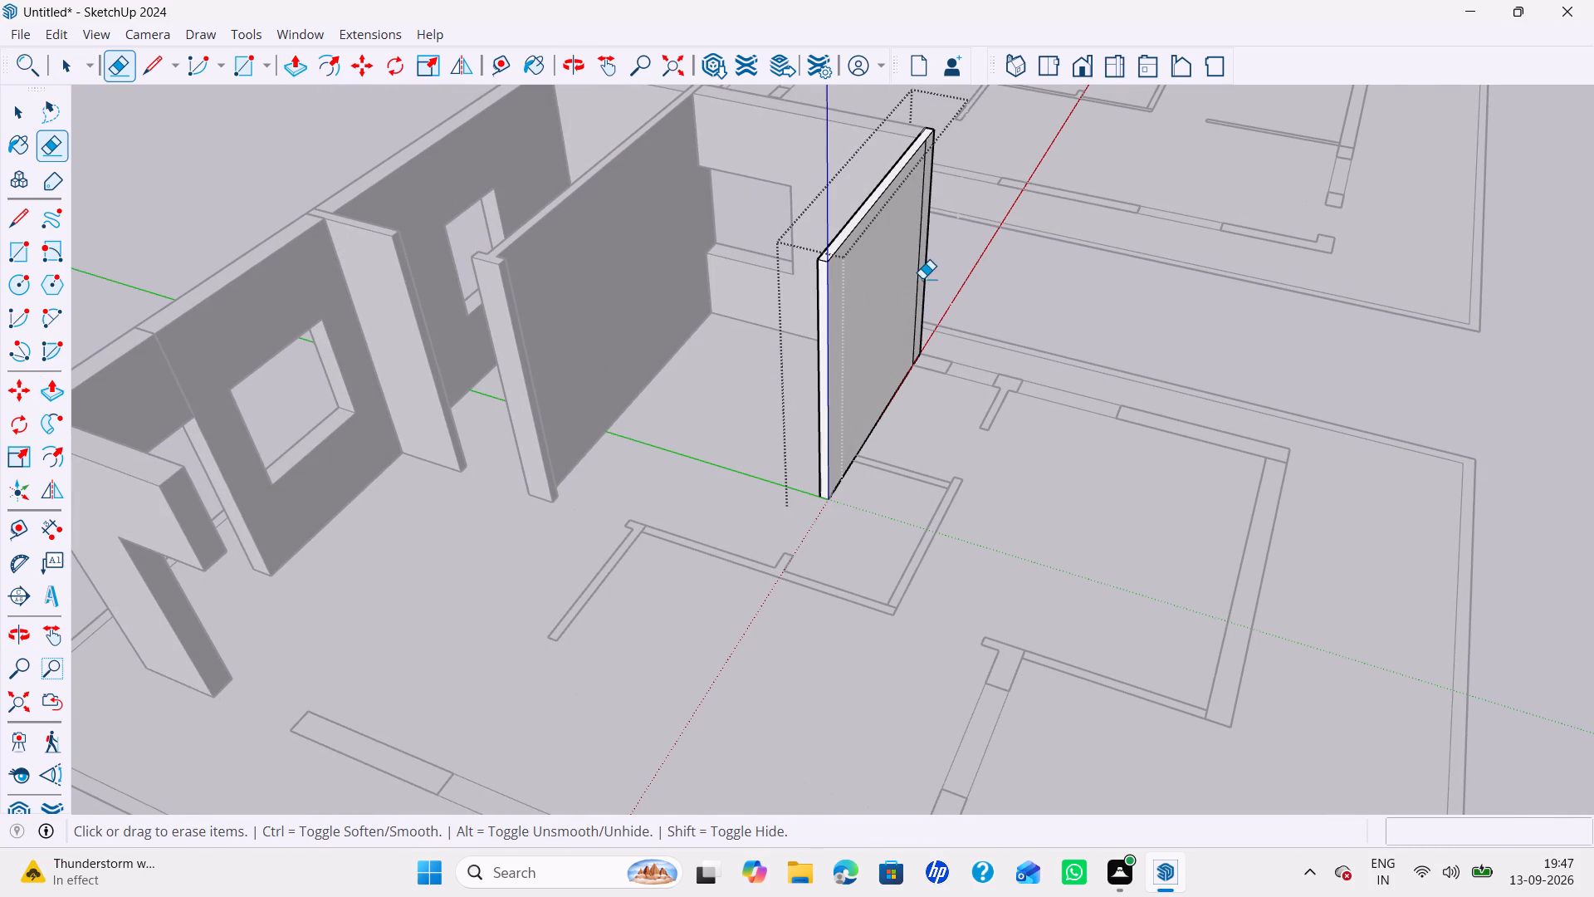
left_click(917, 281)
key("space")
left_click(936, 358)
left_click(936, 373)
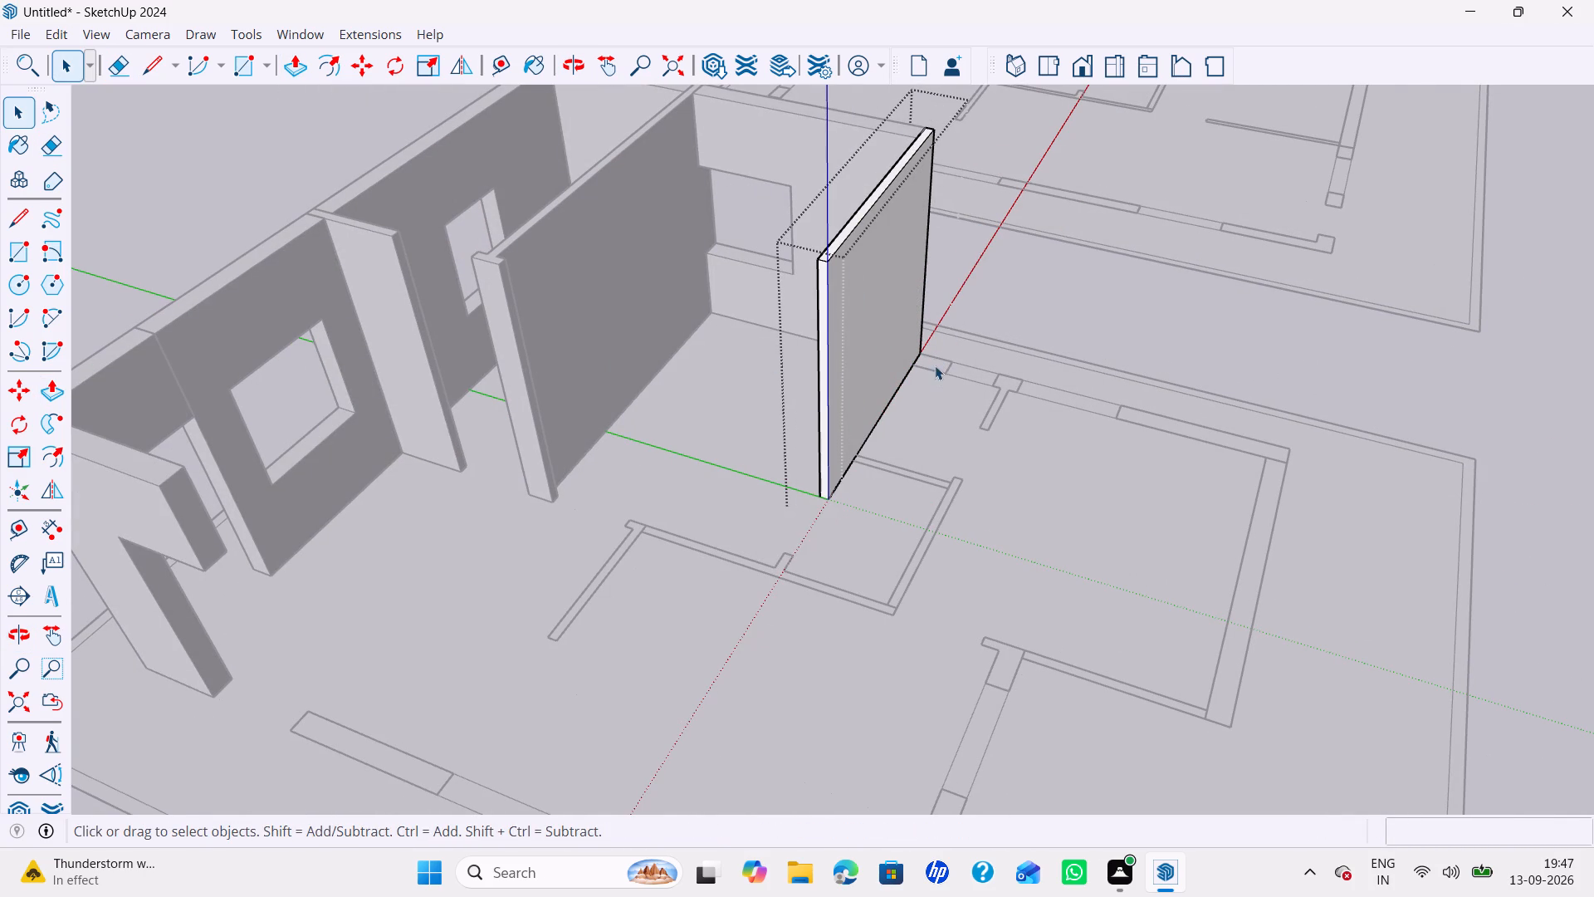
left_click(1039, 350)
Open the remaining side wall group and extrude its short pier, T-shaped piece and long corner segment up 10'.
double_click(930, 366)
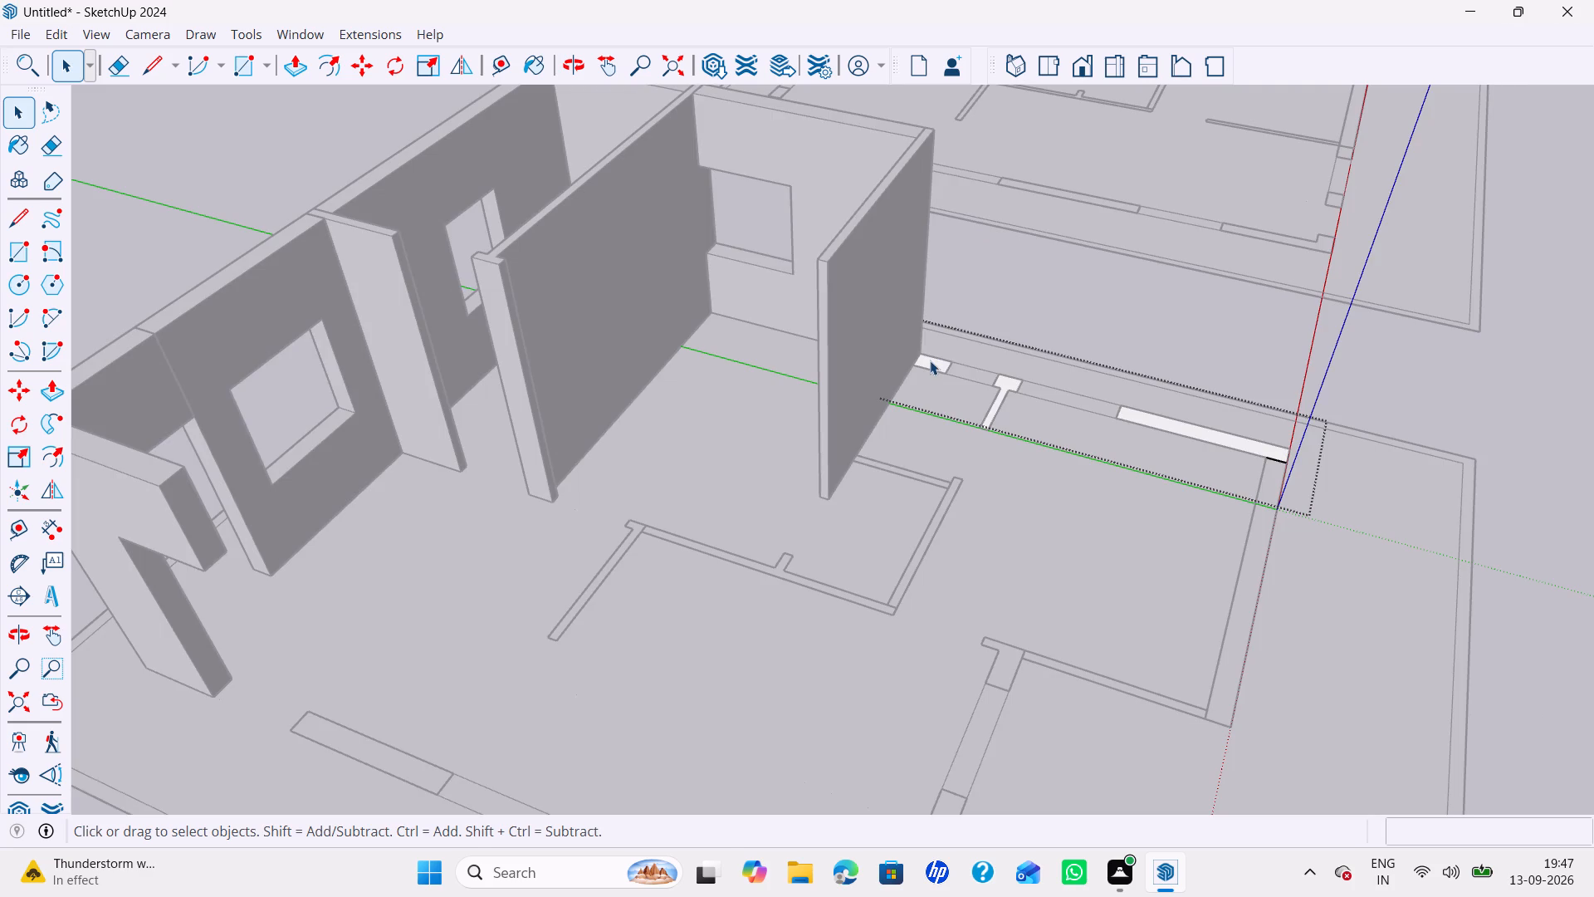
key("p")
double_click(930, 357)
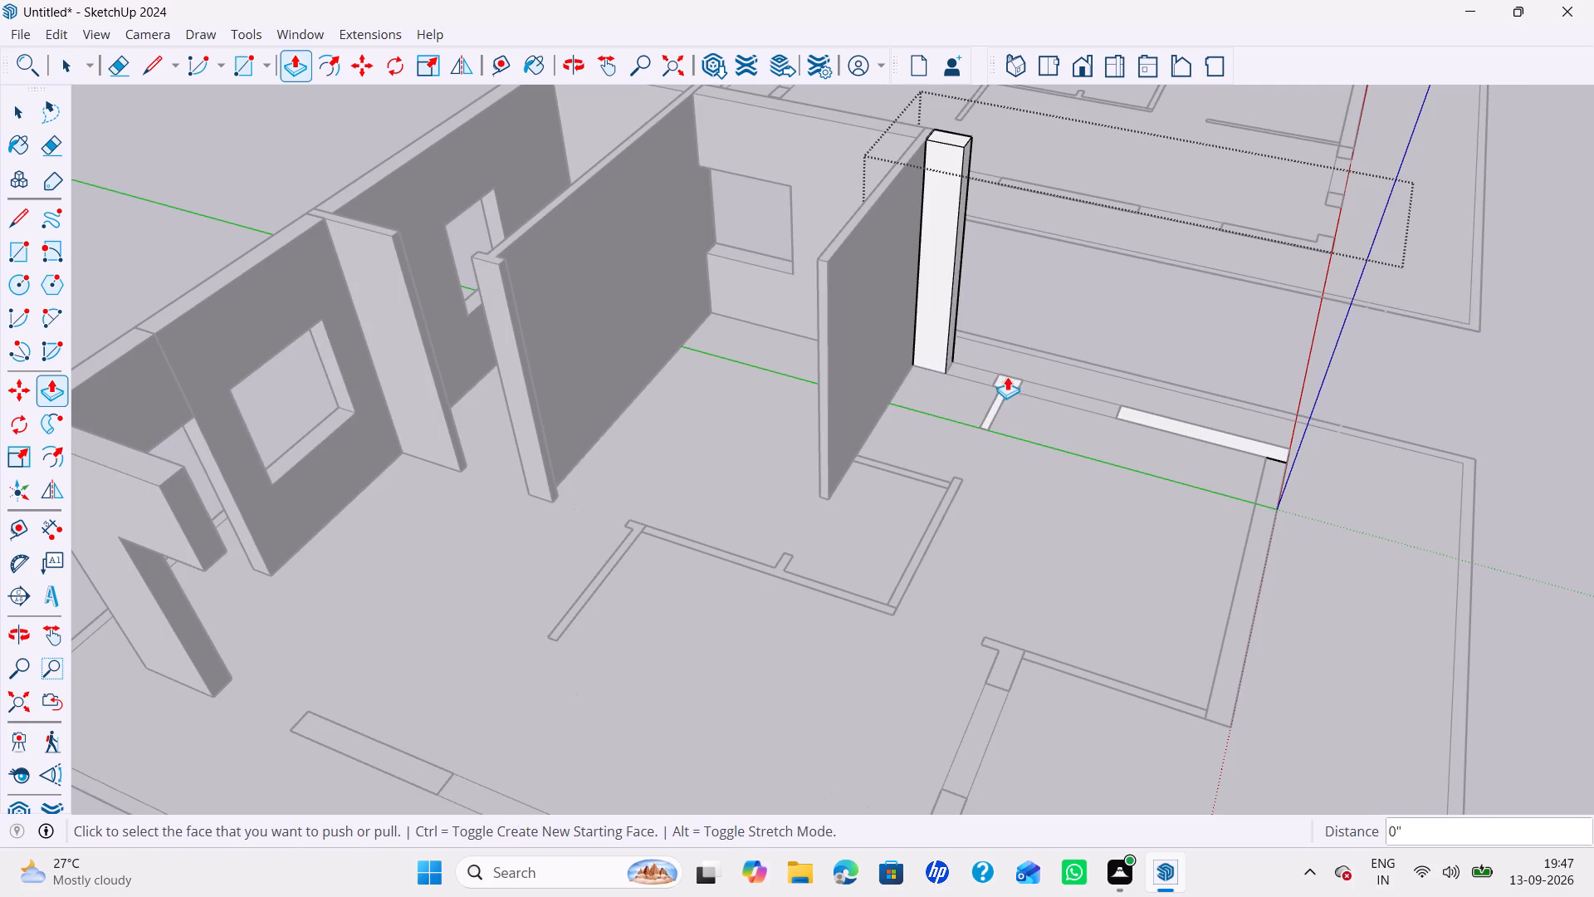
double_click(1007, 380)
double_click(1202, 429)
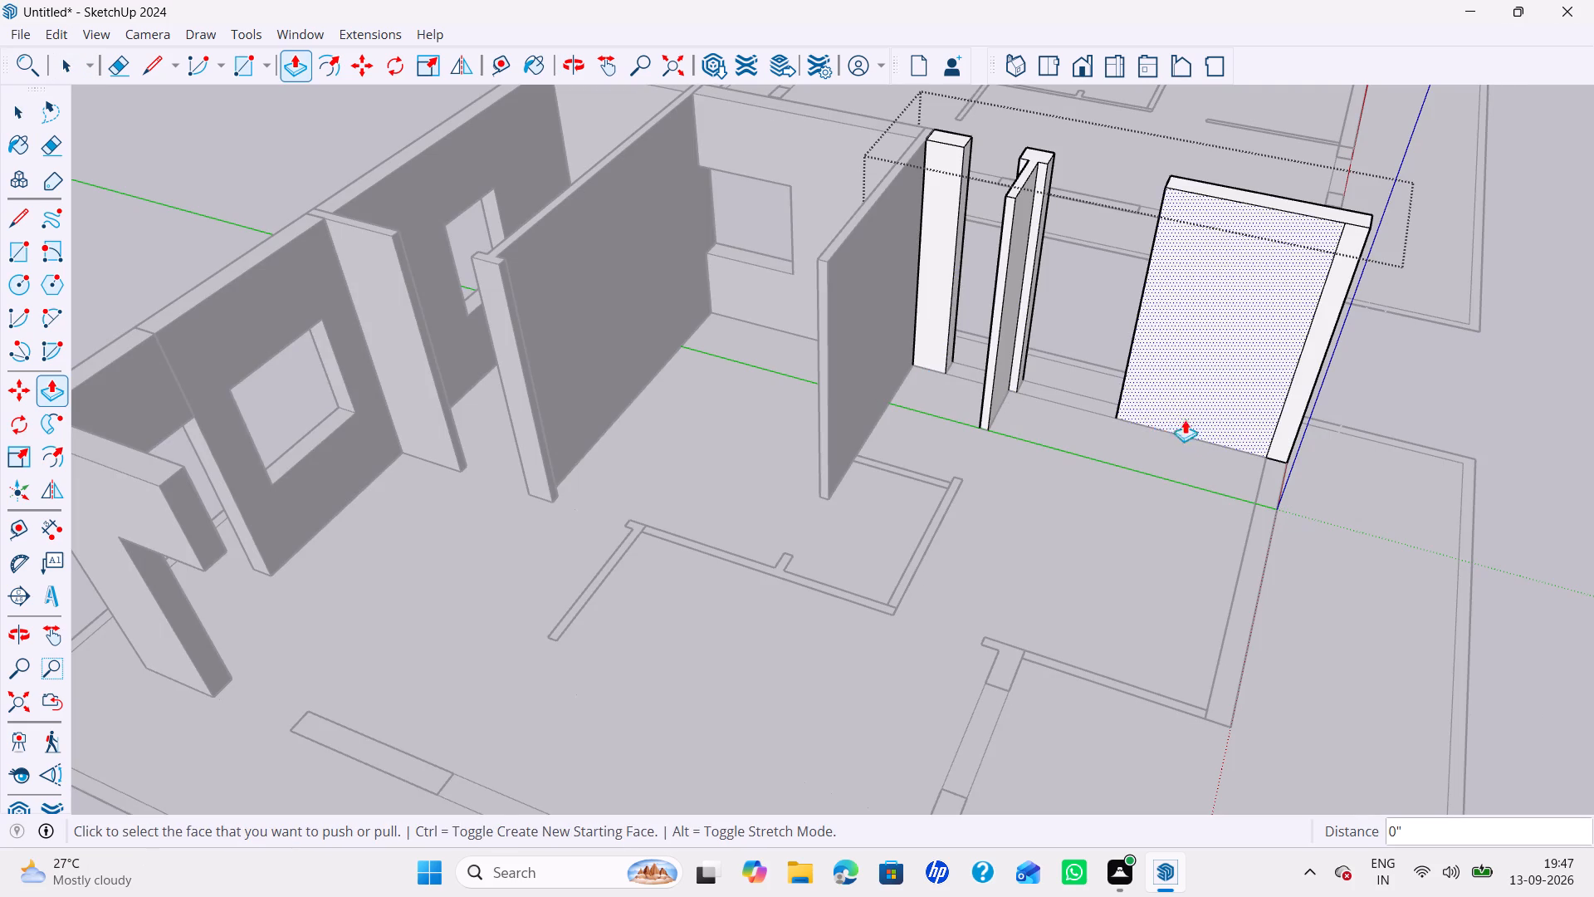
key("space")
Copy the top edge of the T-shaped piece's end face, facing the short pier, 3' straight down.
middle_click_drag(1091, 299, 1071, 293)
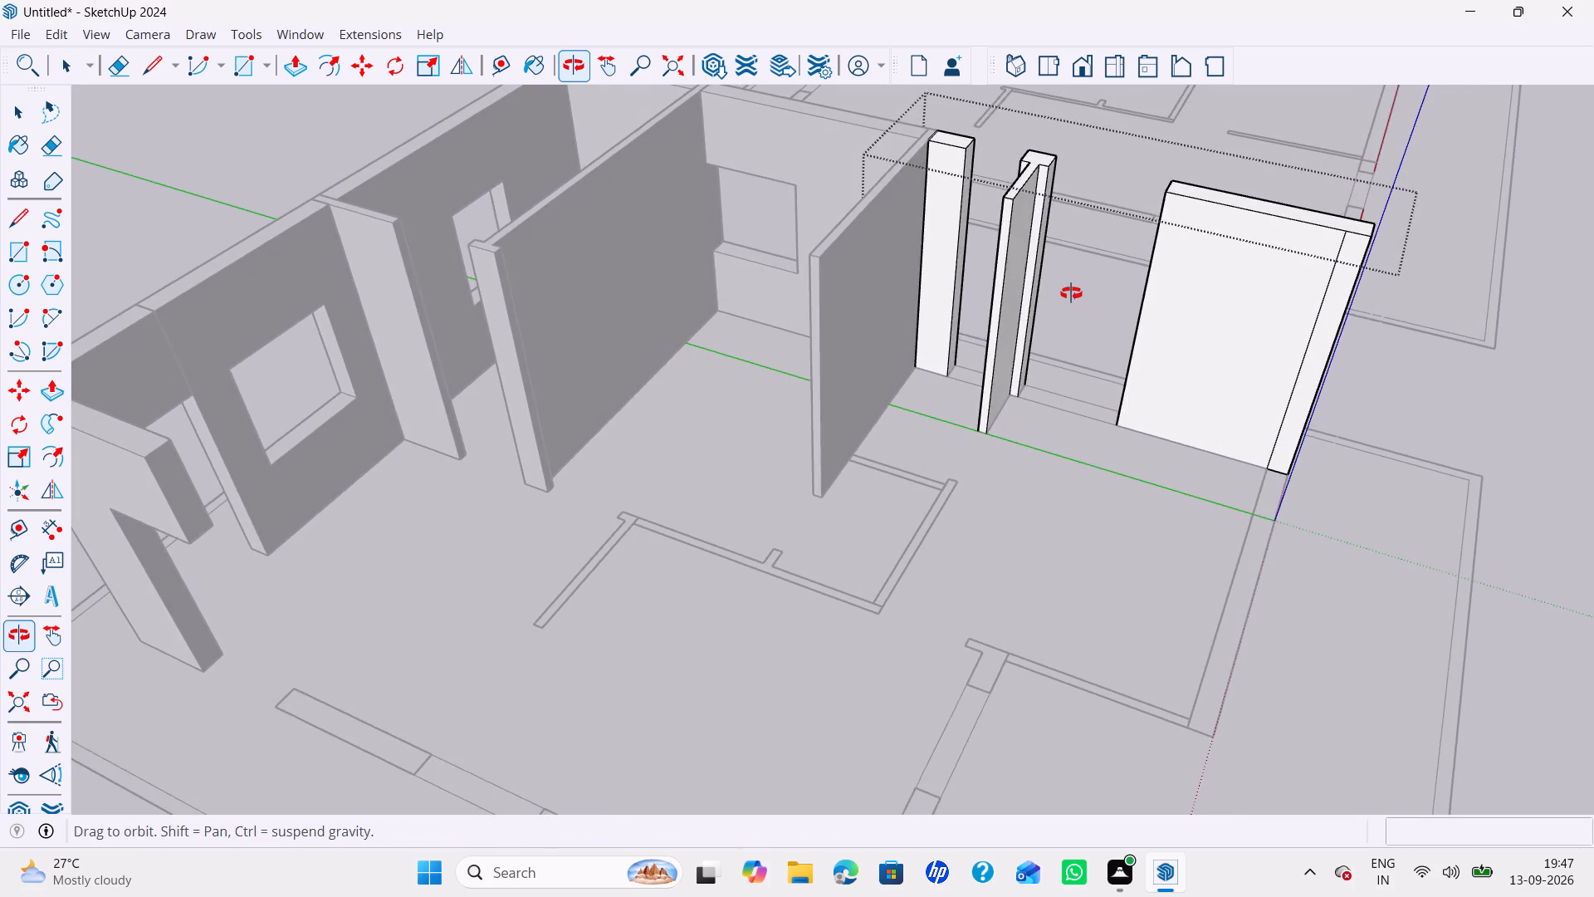
middle_click_drag(1071, 293, 1258, 334)
scroll(1013, 164, "up", 10)
middle_click_drag(939, 164, 1187, 178)
middle_click_drag(1142, 142, 1137, 238)
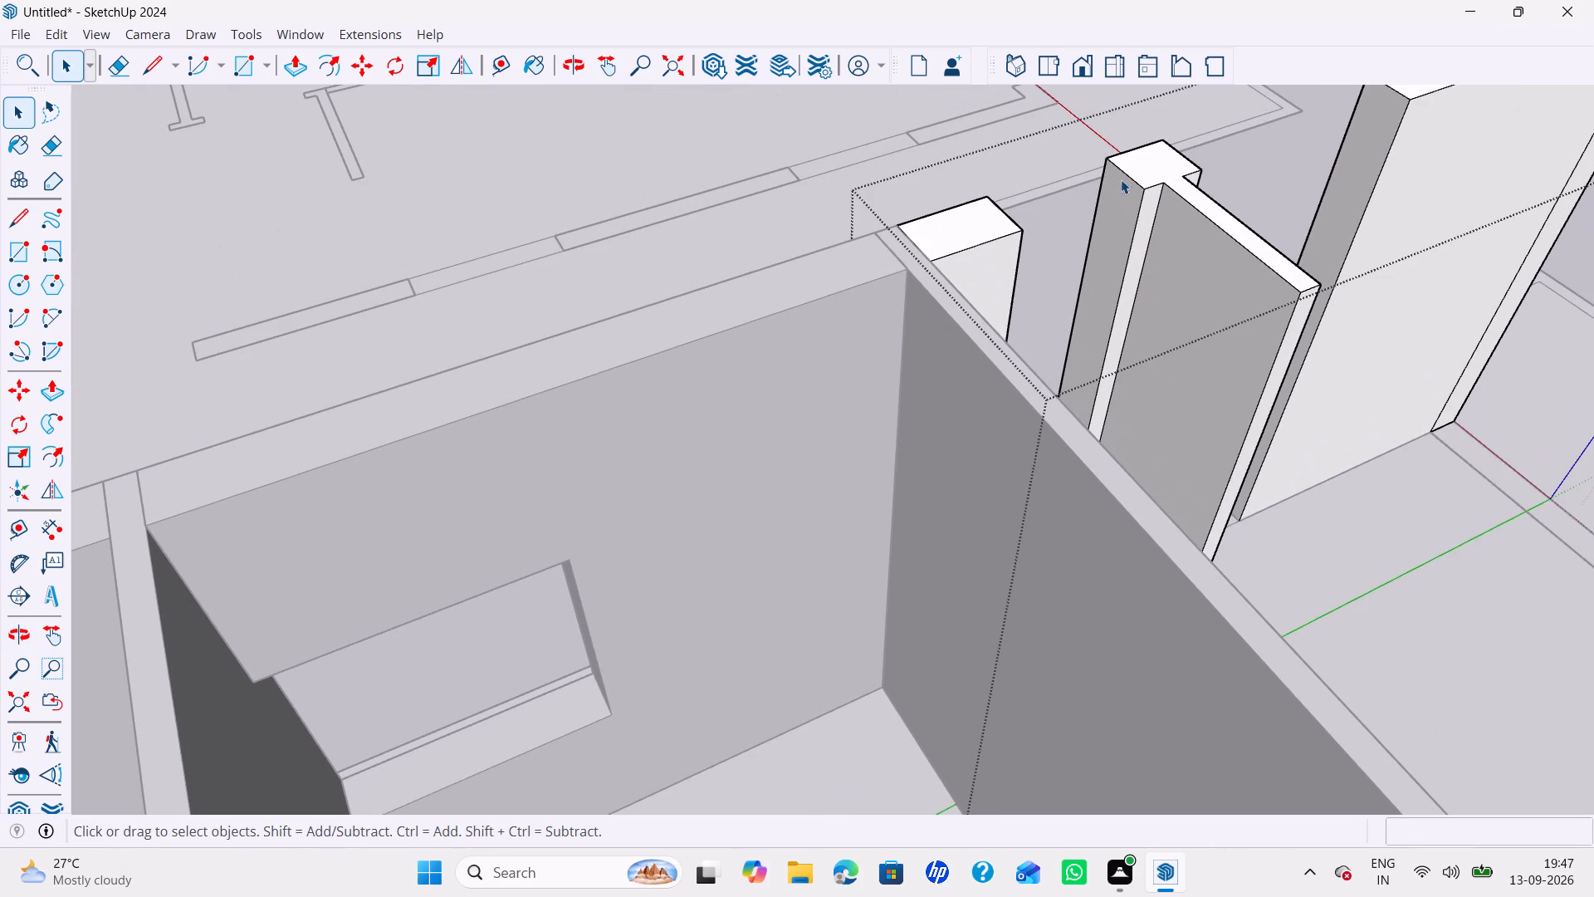
left_click(1121, 169)
key("m")
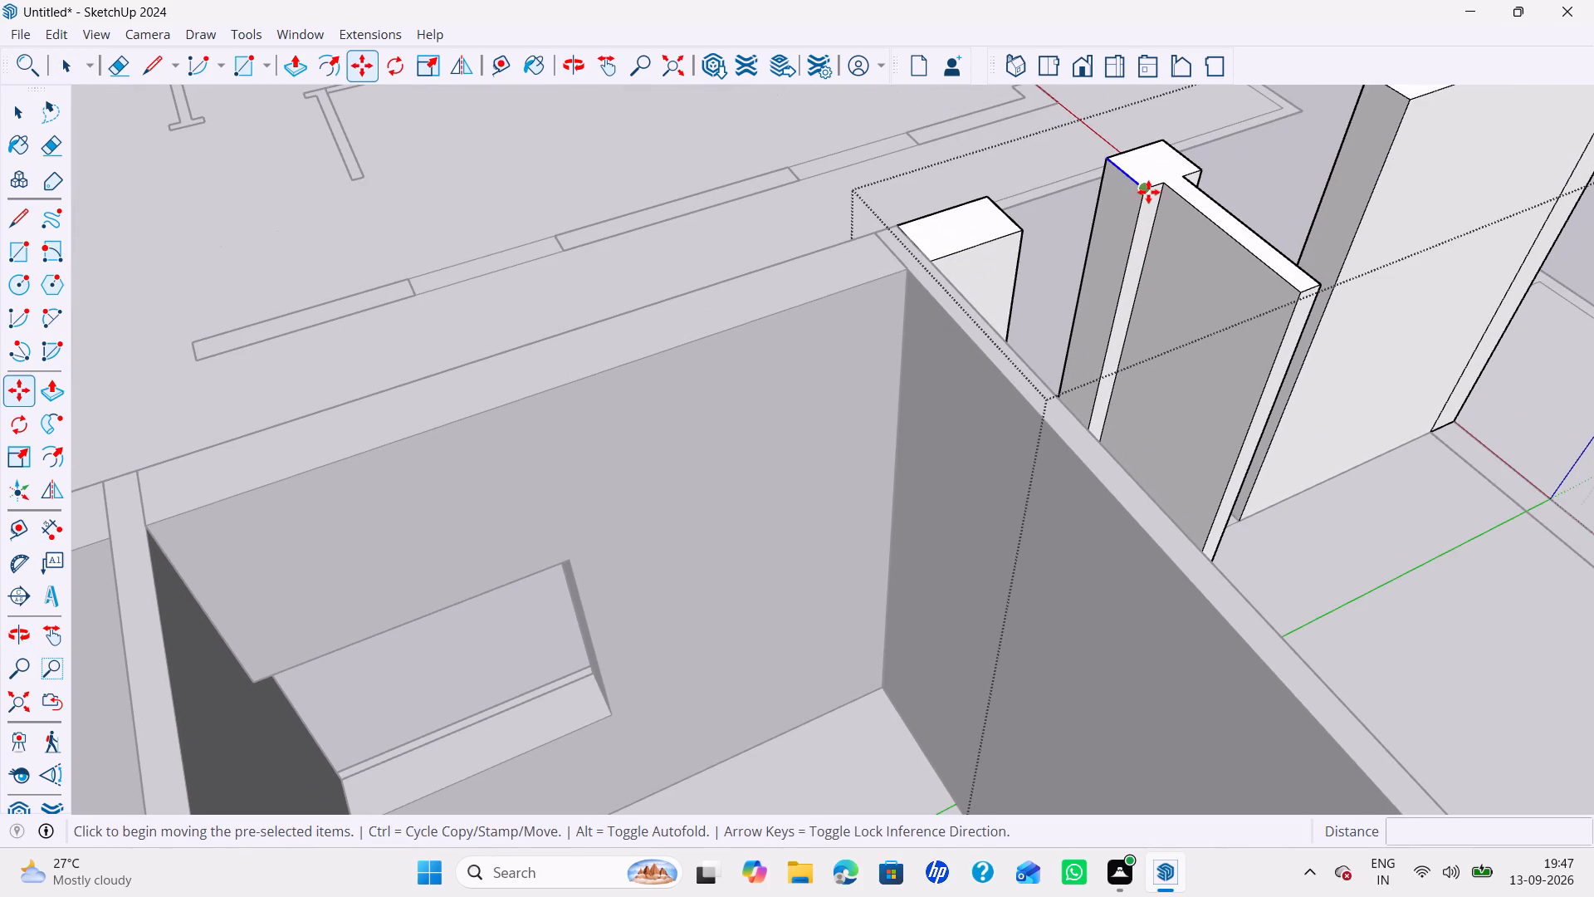
left_click(1148, 192)
key("Up")
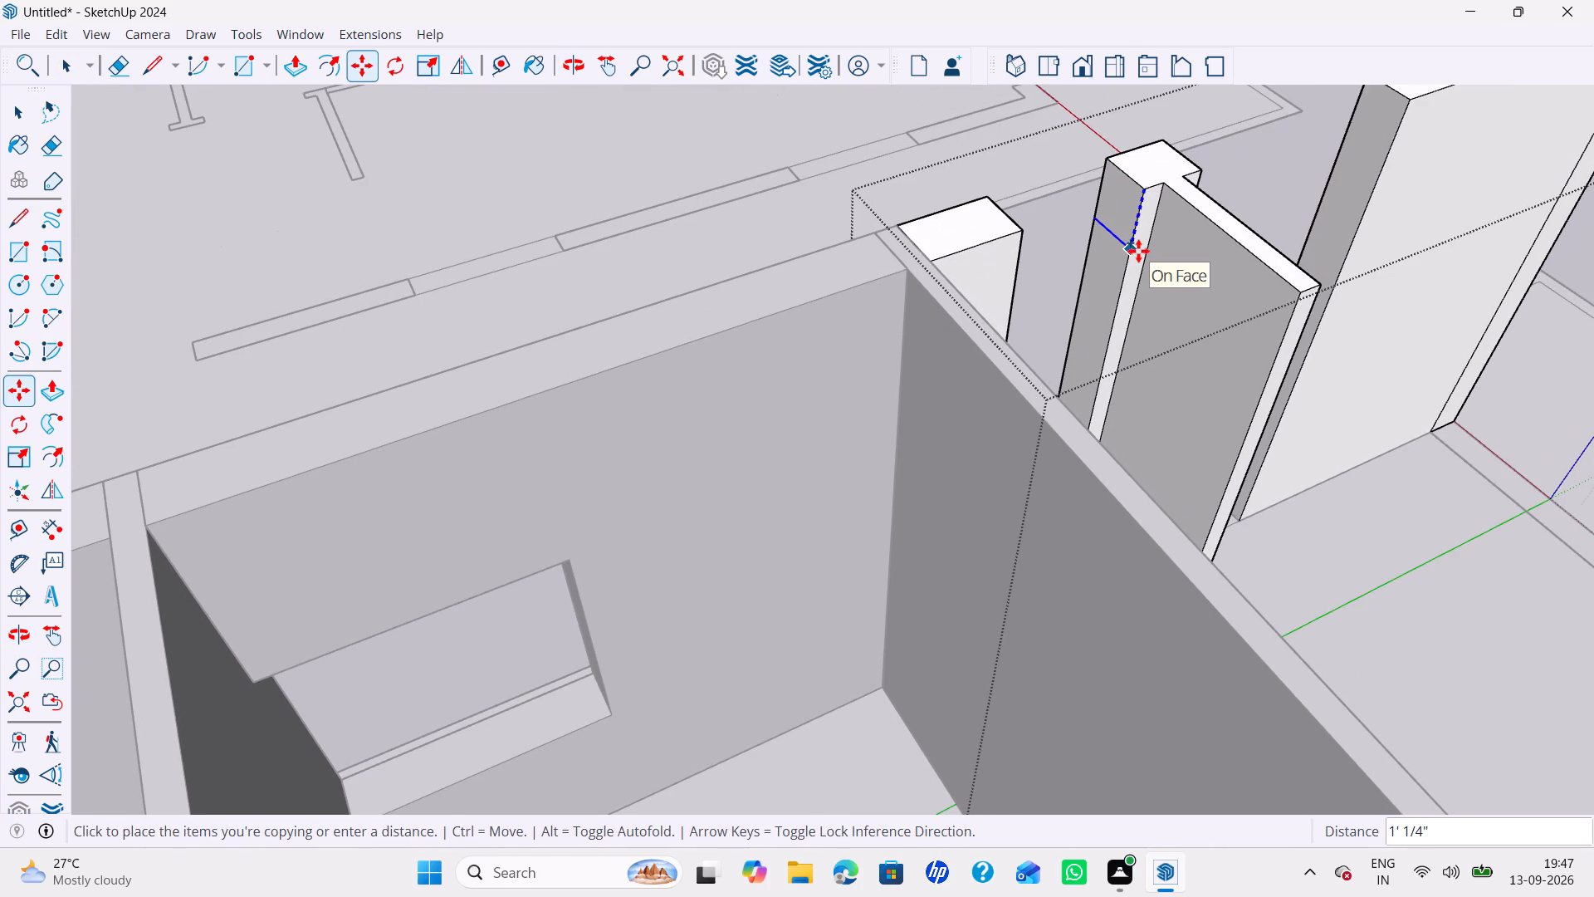
type("3'")
key("Return")
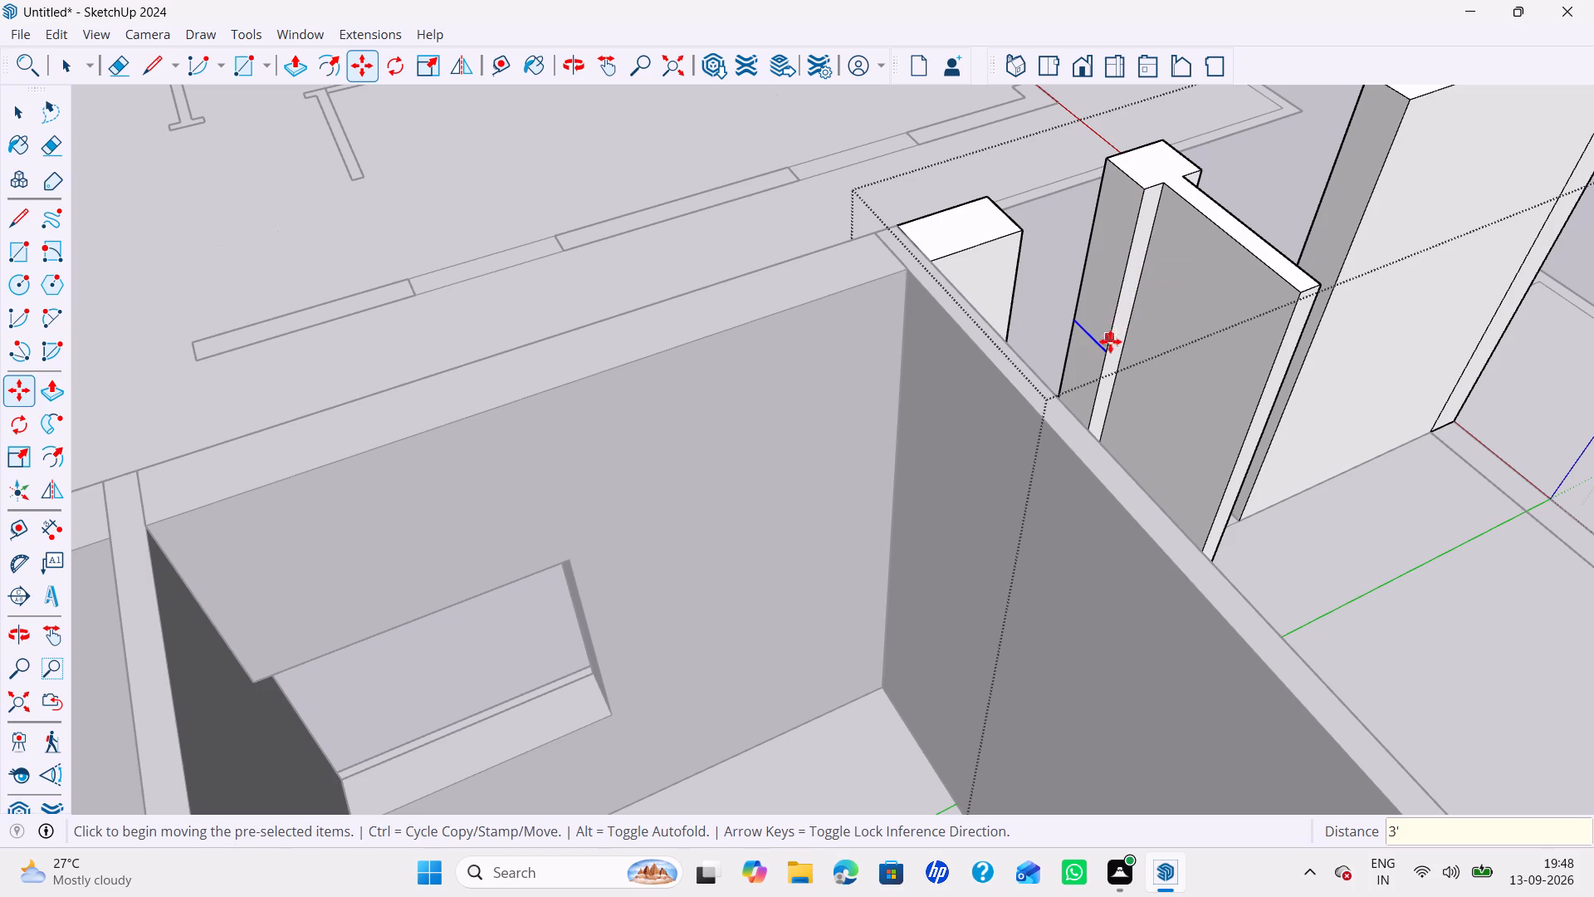
Copy the new line on the T-shaped piece's end face another 4' straight down.
left_click(1107, 354)
key("Up")
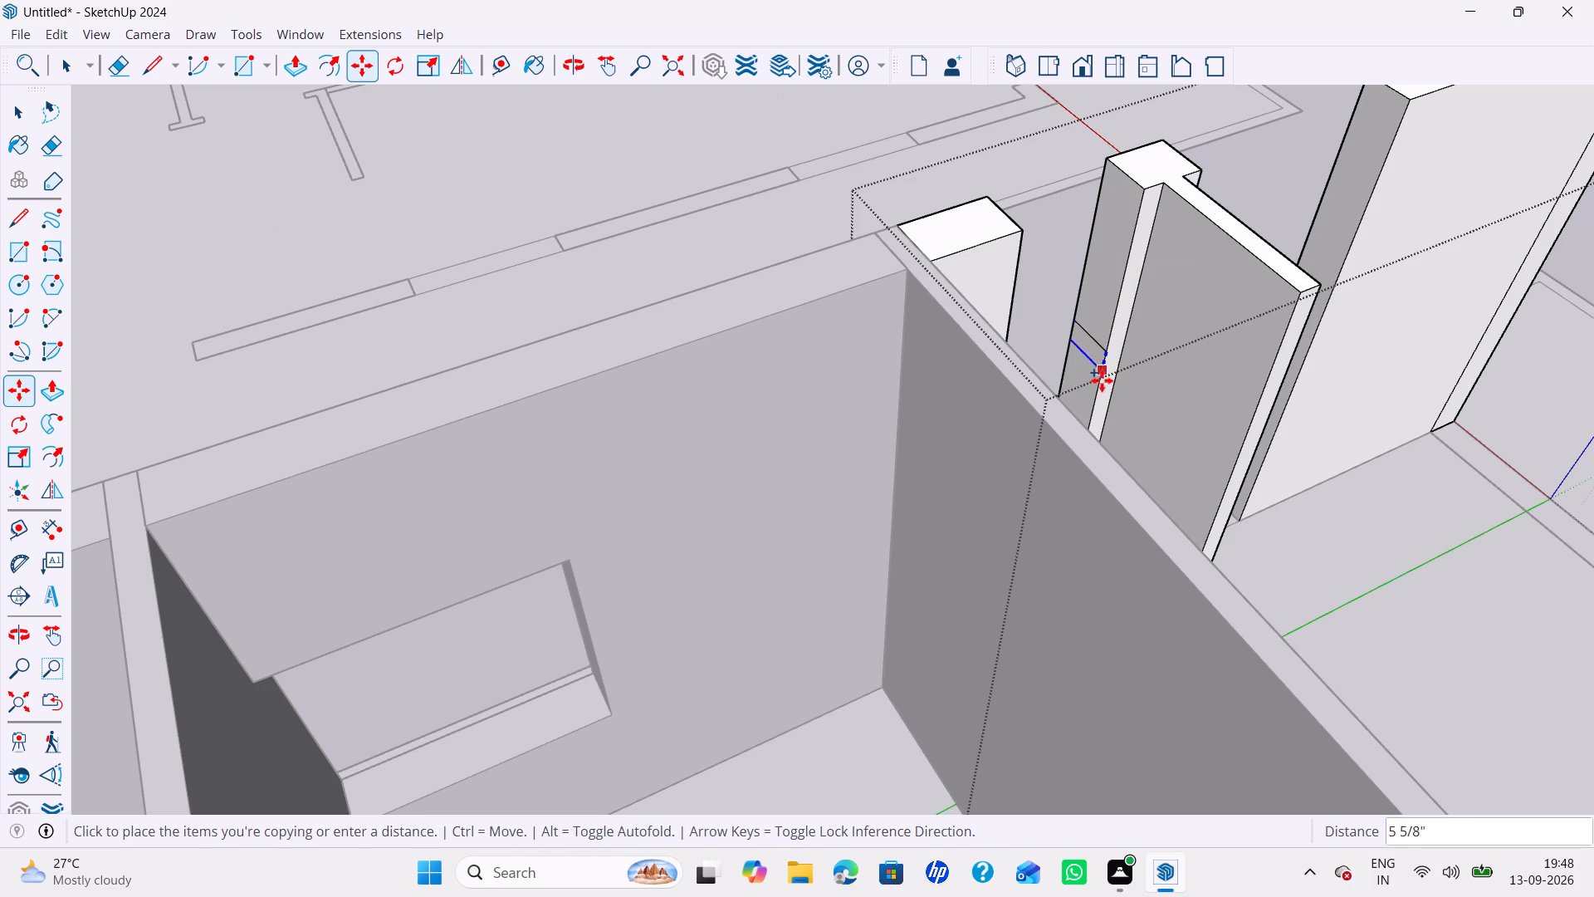
middle_click_drag(1102, 380, 987, 389)
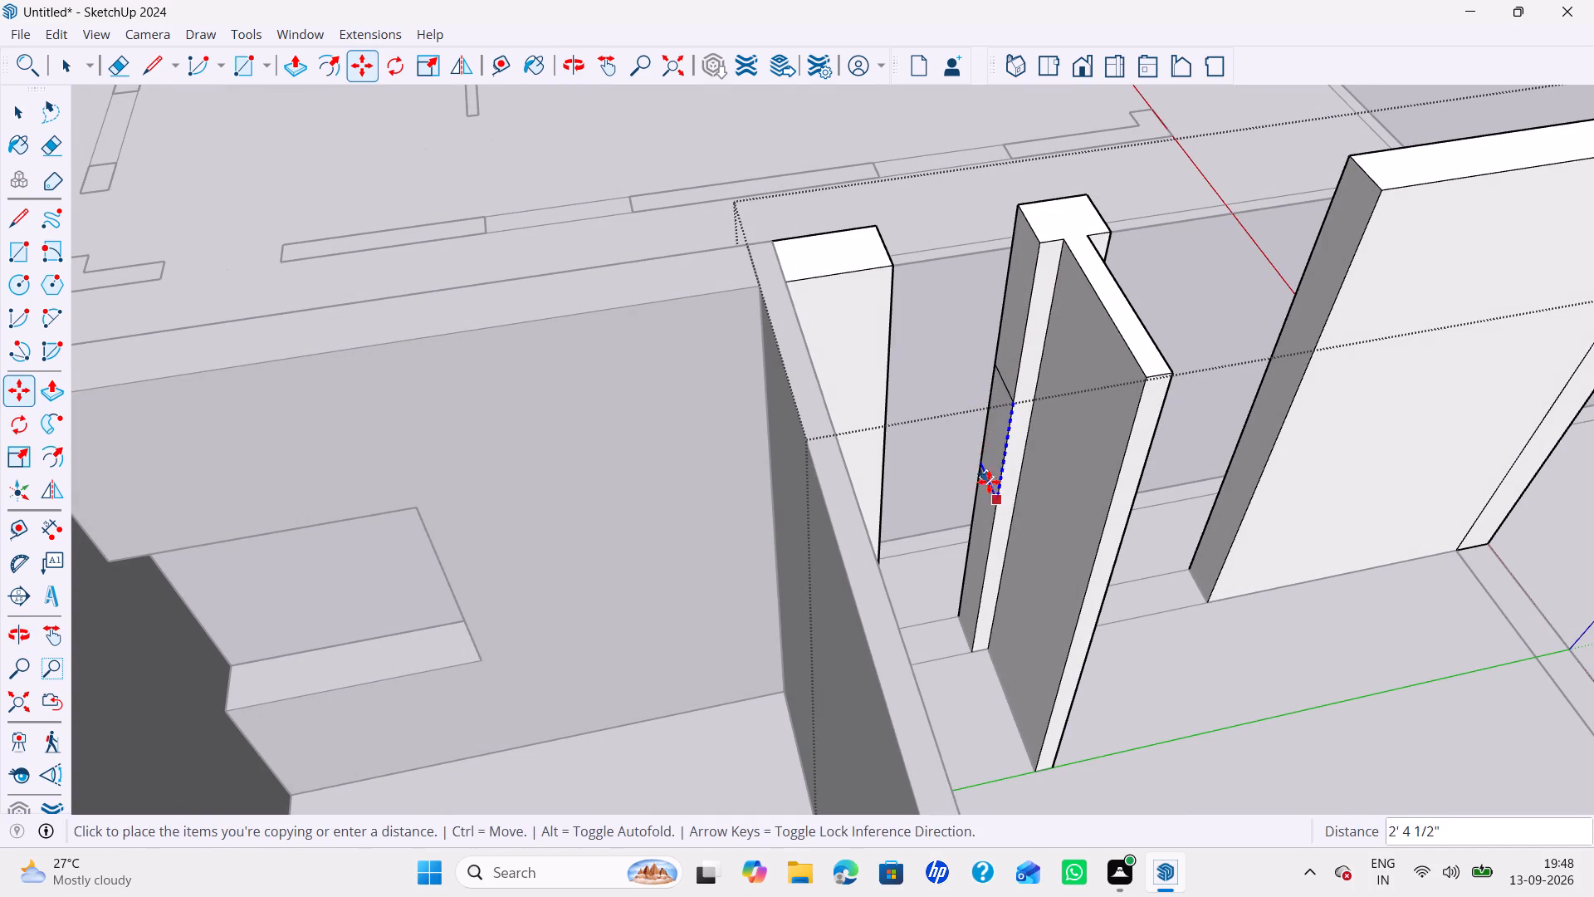
type("4'")
key("Return")
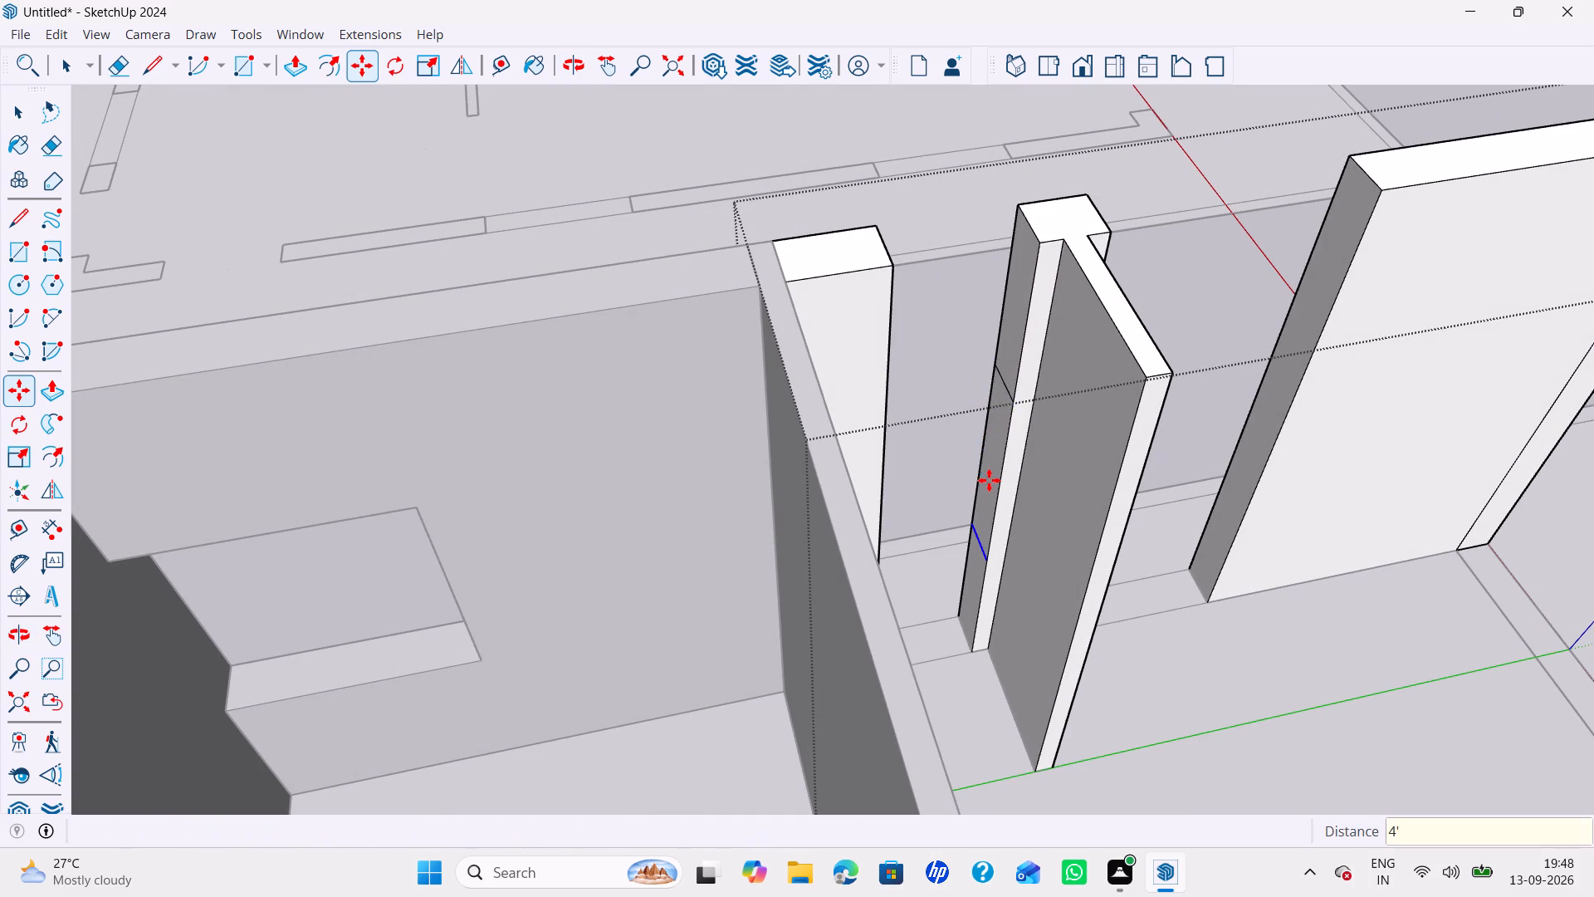
Extrude the top and bottom parts of the T-shaped piece's end face 2' to meet the short pier, leaving an opening between.
key("p")
left_click(1004, 360)
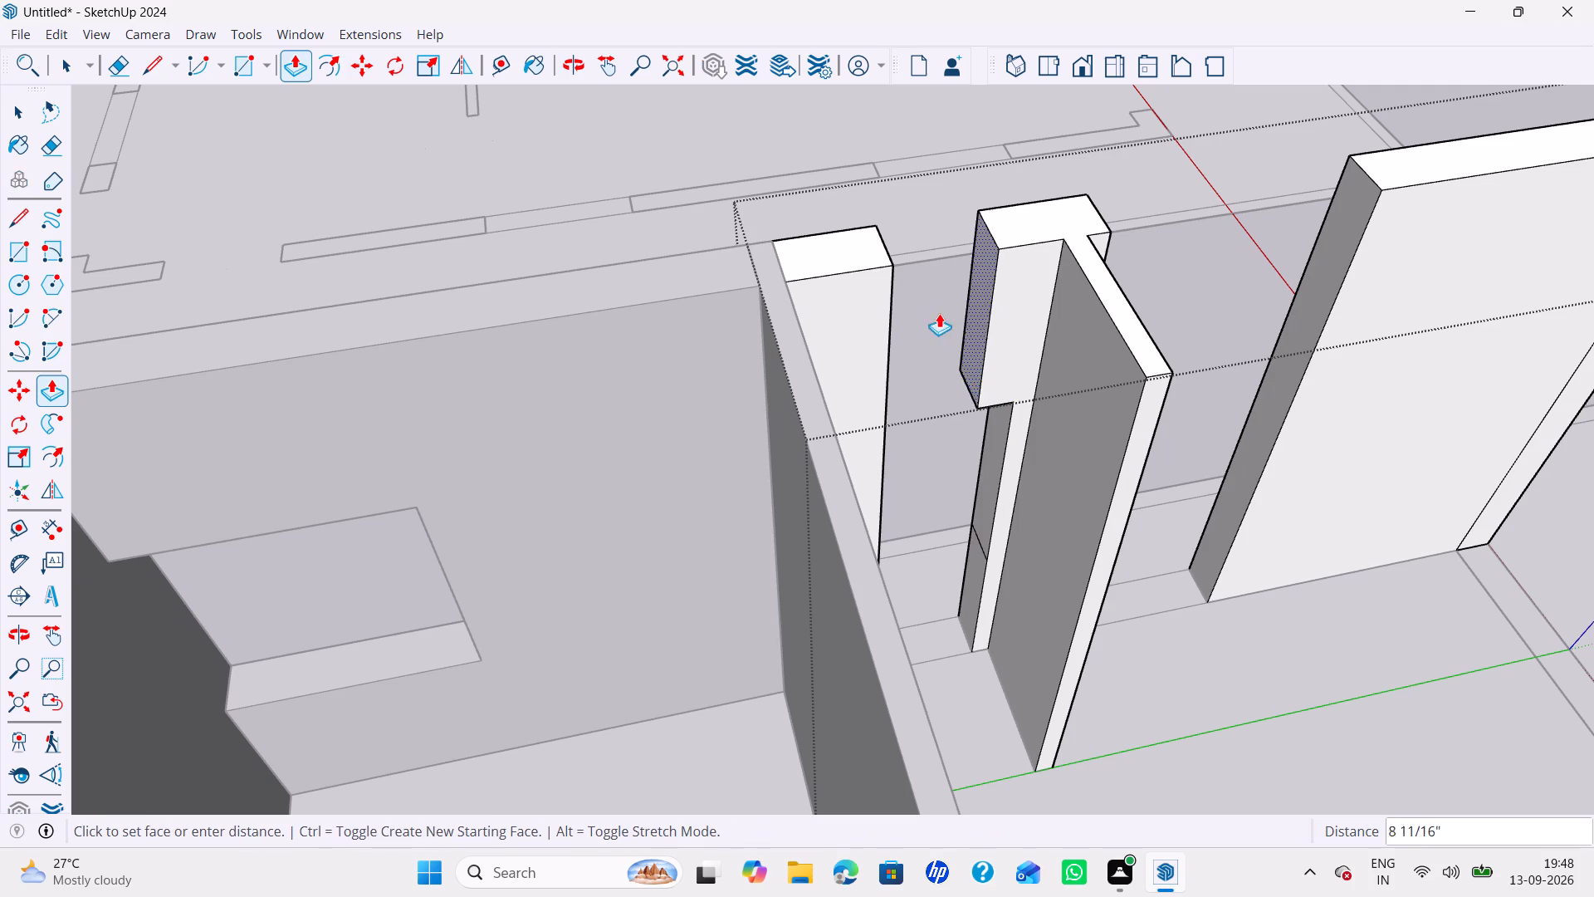
left_click(894, 319)
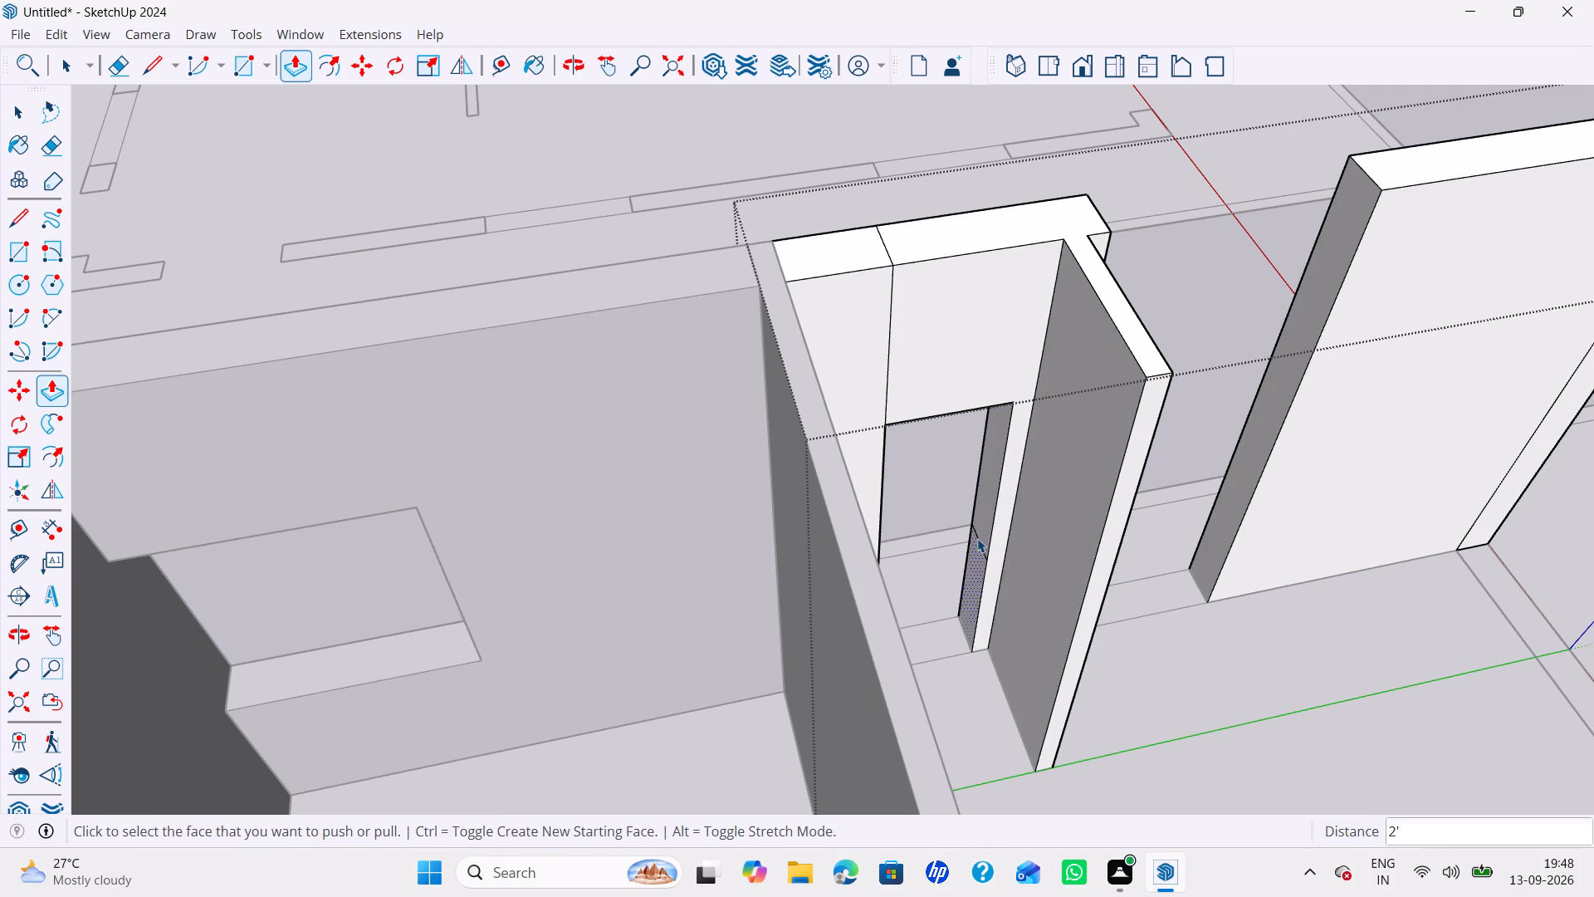
key("space")
key("p")
left_click(976, 561)
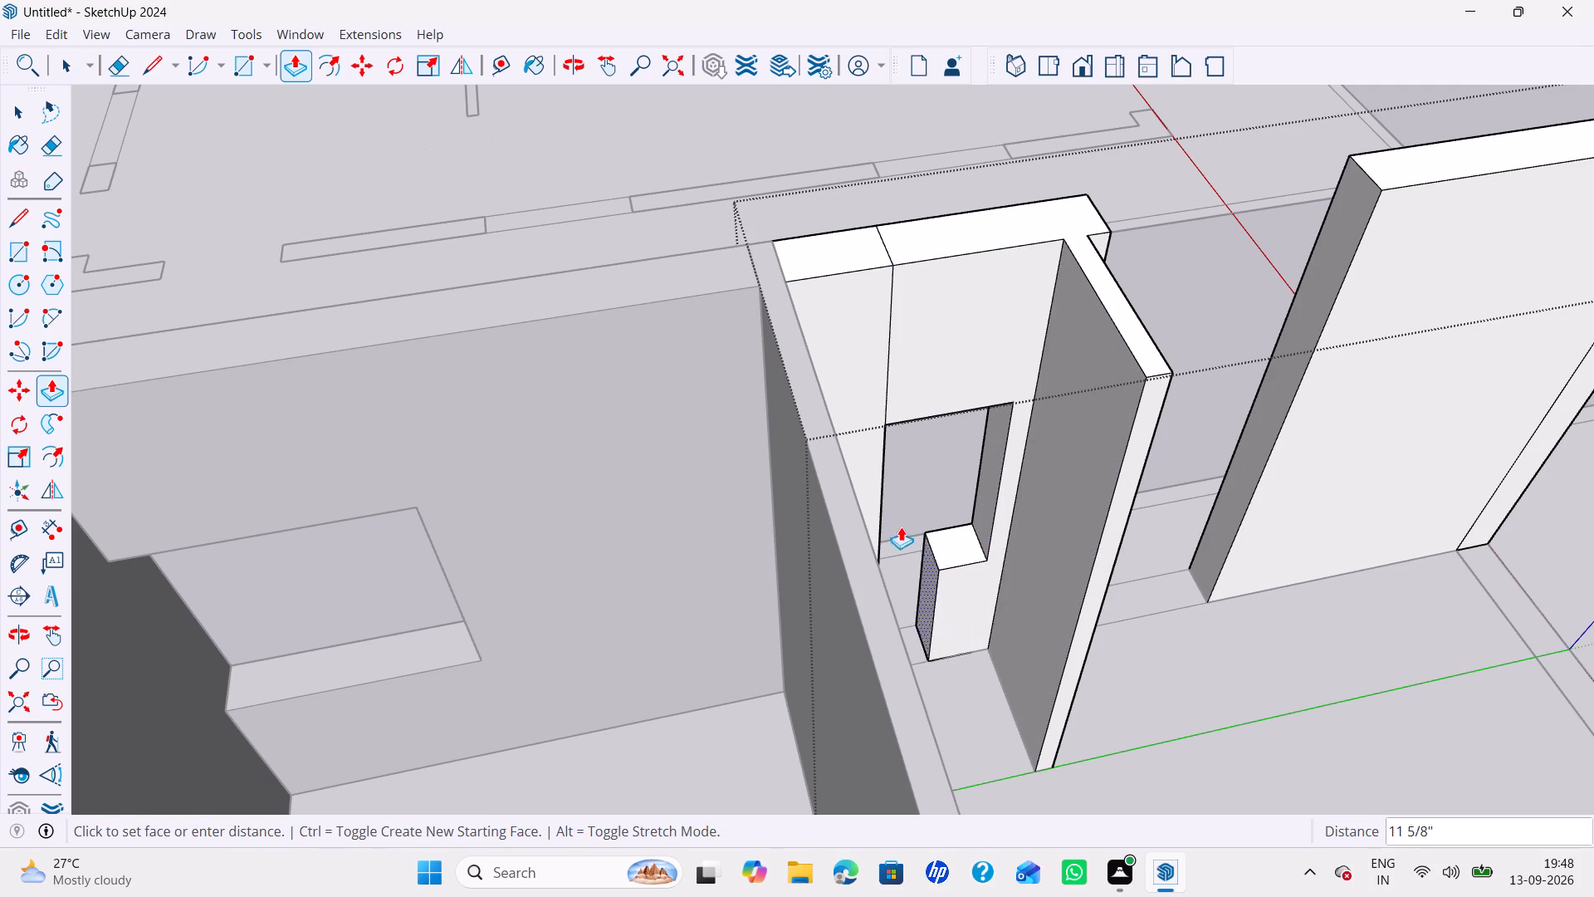
left_click(882, 493)
Raise the sill of the opening beside the short pier by 2'.
left_click(928, 559)
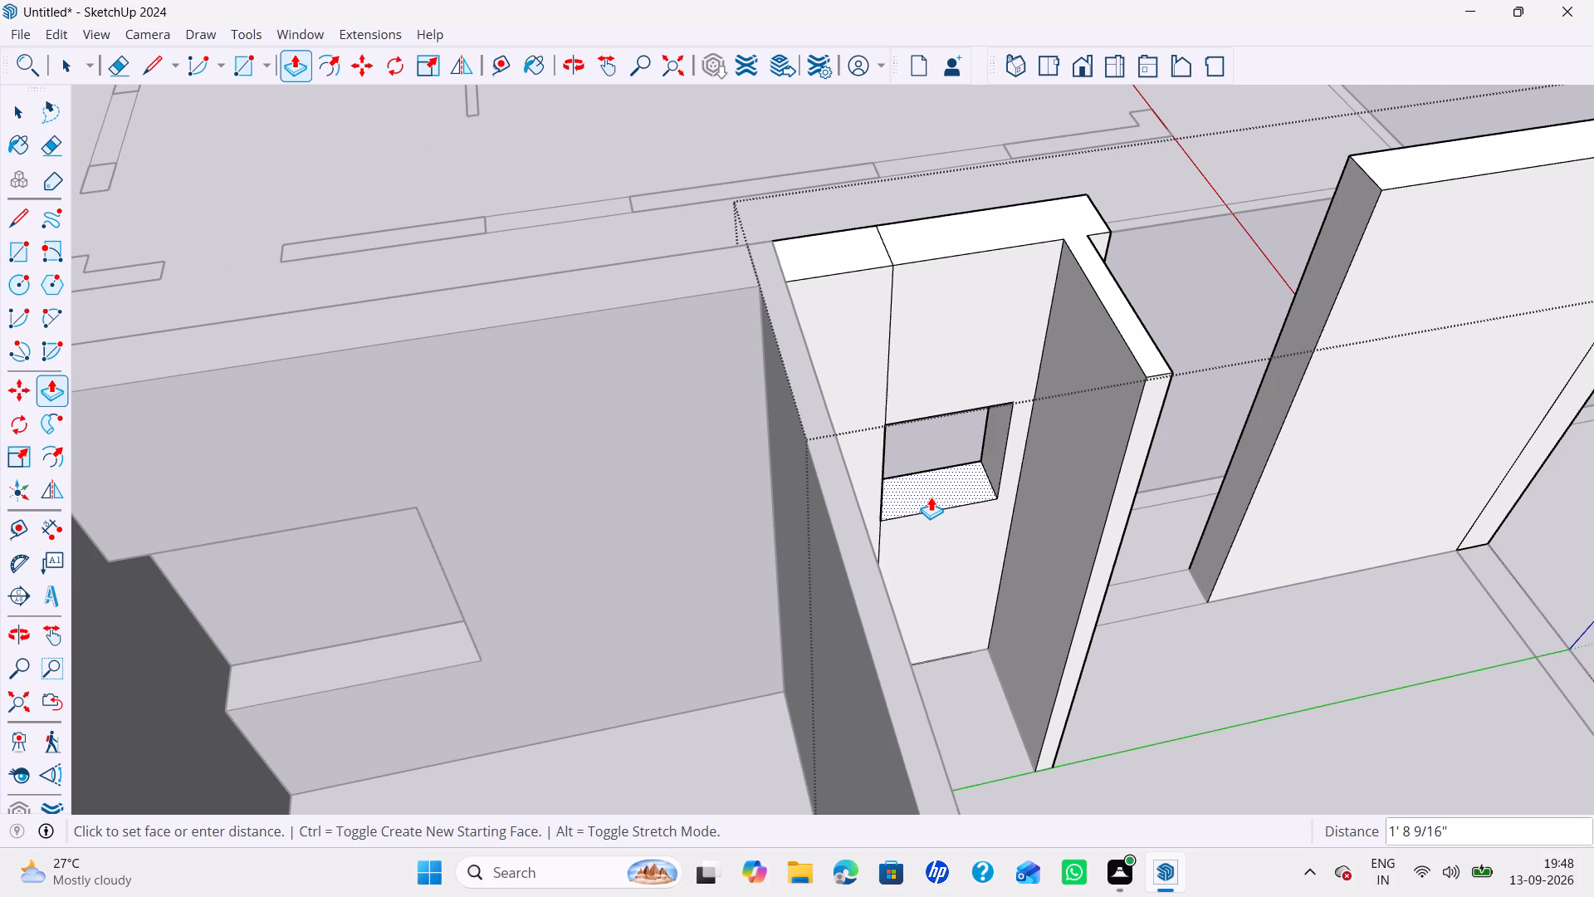
type("2'")
key("Return")
Push the small opening's top face up 1' and raise its sill another 2'.
middle_click_drag(937, 433, 795, 258)
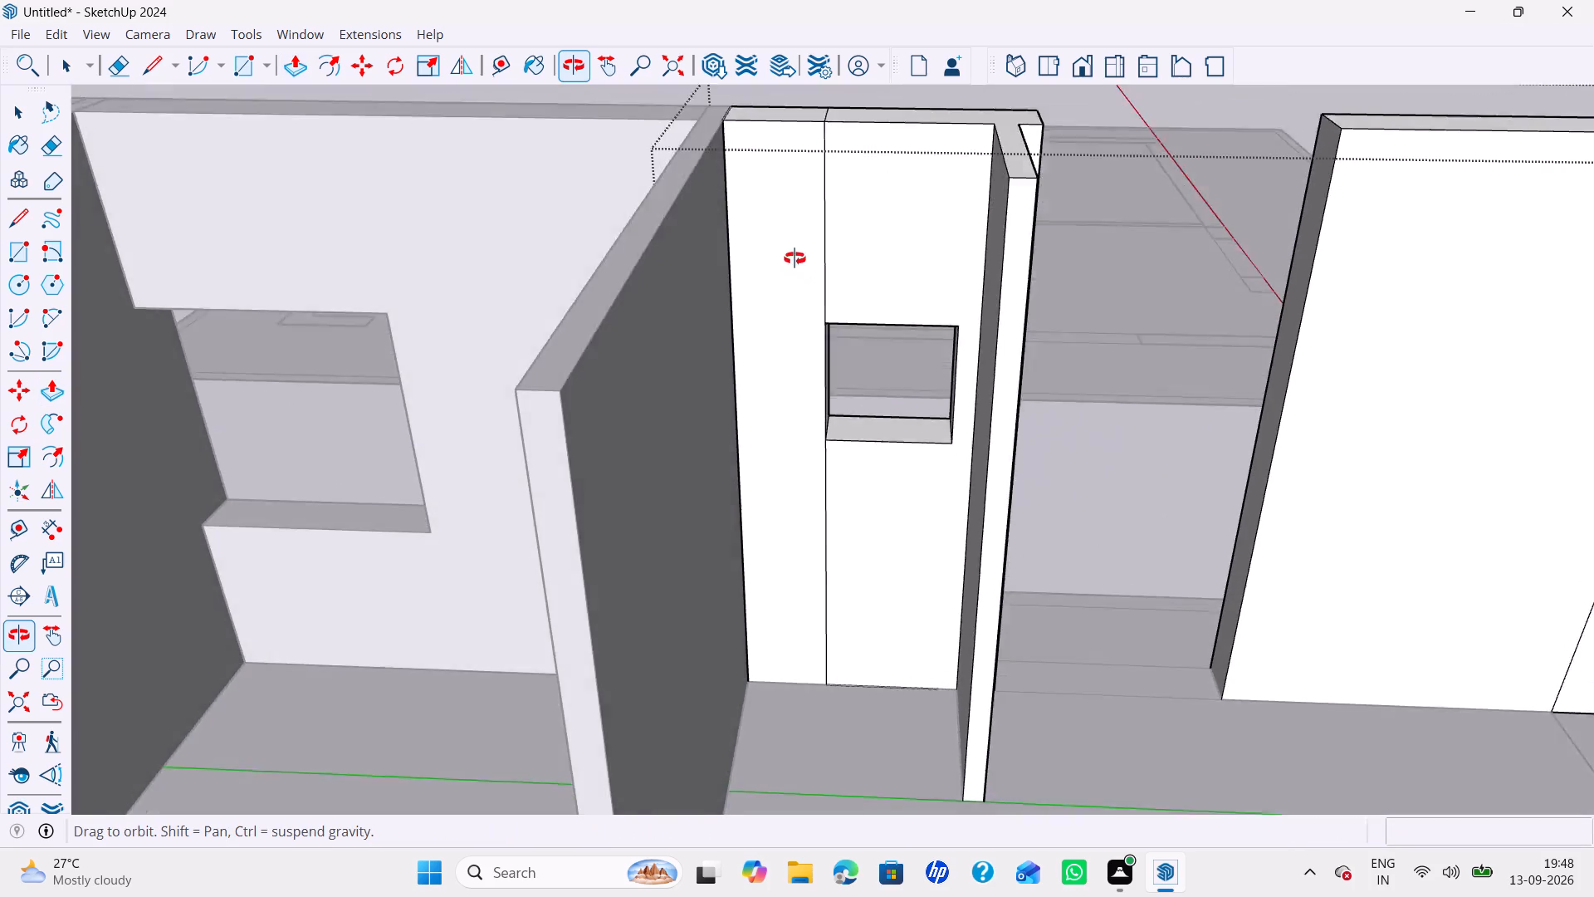
middle_click_drag(795, 258, 781, 135)
middle_click_drag(942, 287, 979, 164)
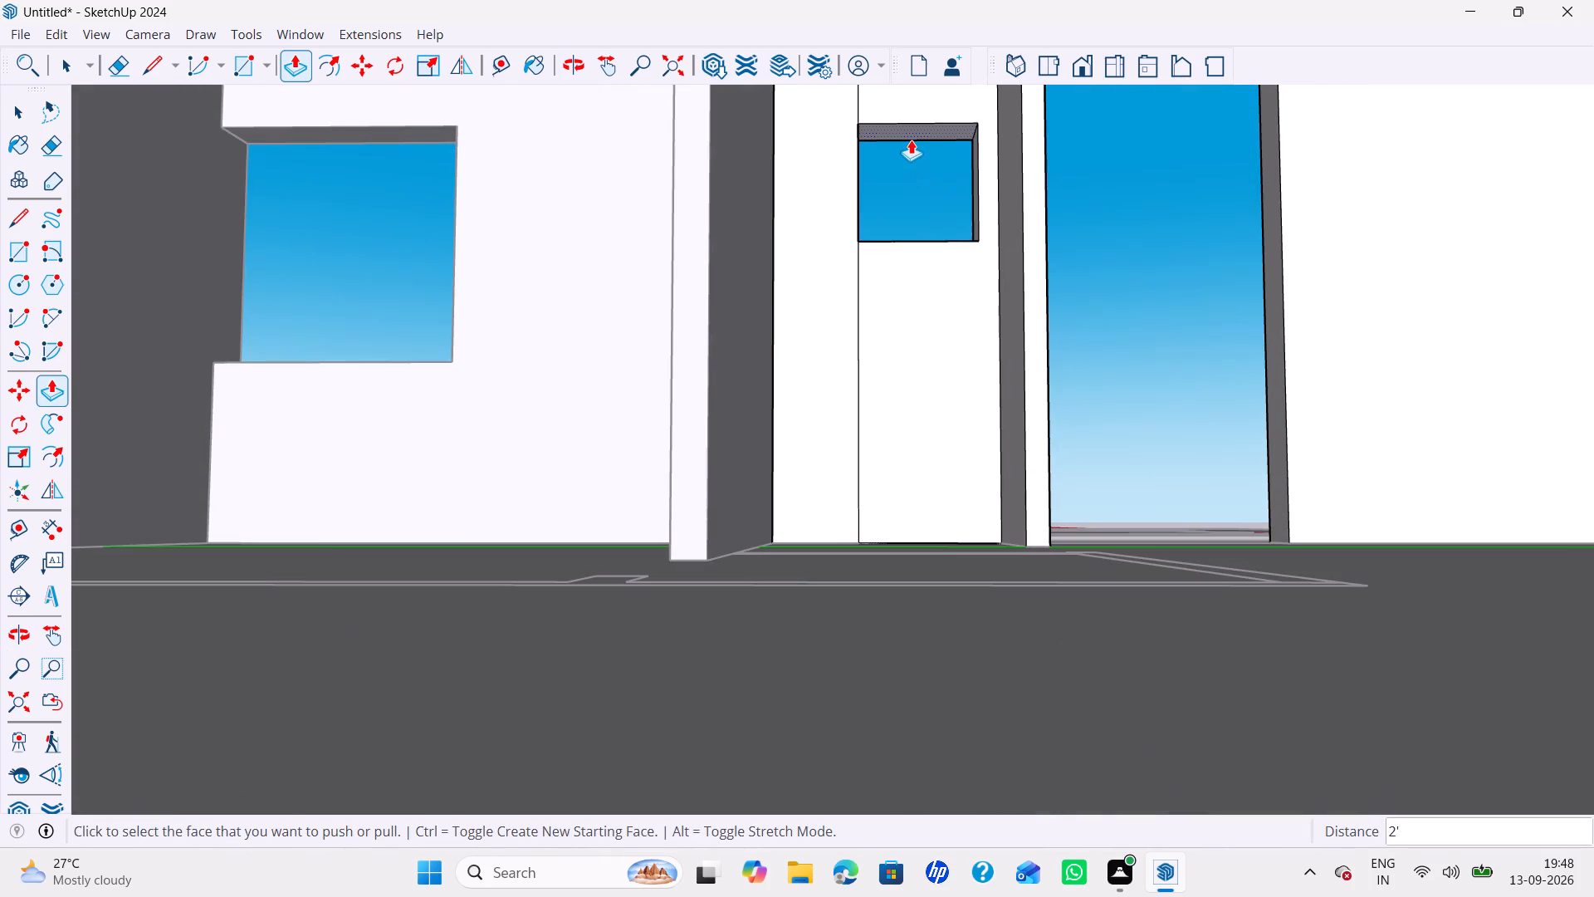
left_click(911, 140)
type("1'")
key("Return")
middle_click_drag(927, 255, 979, 537)
left_click(982, 352)
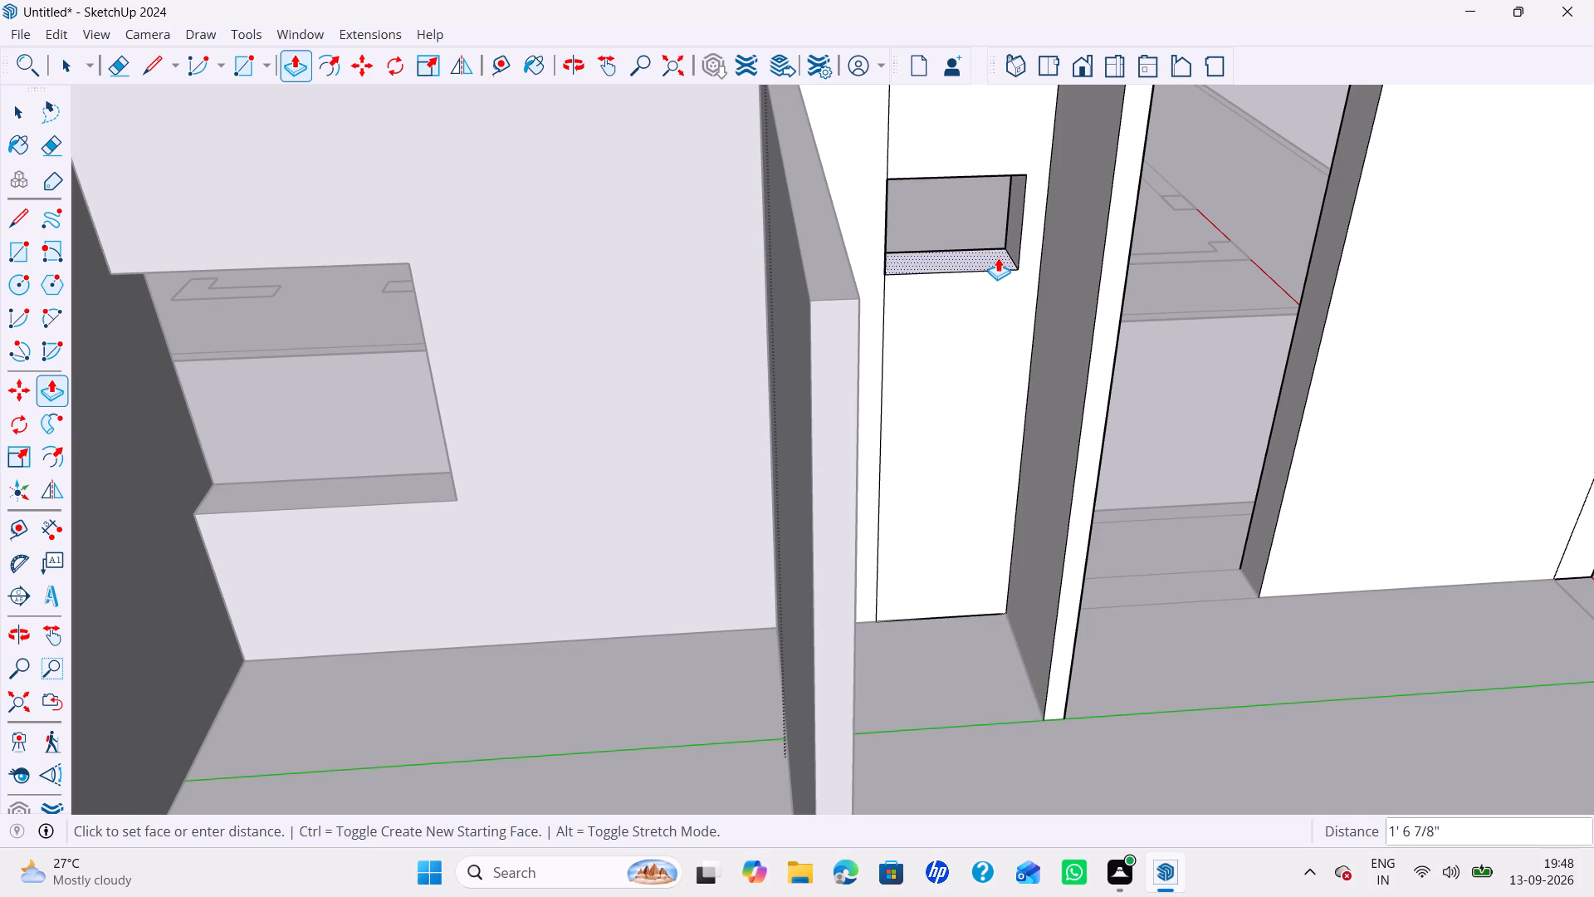
type("2'")
key("Return")
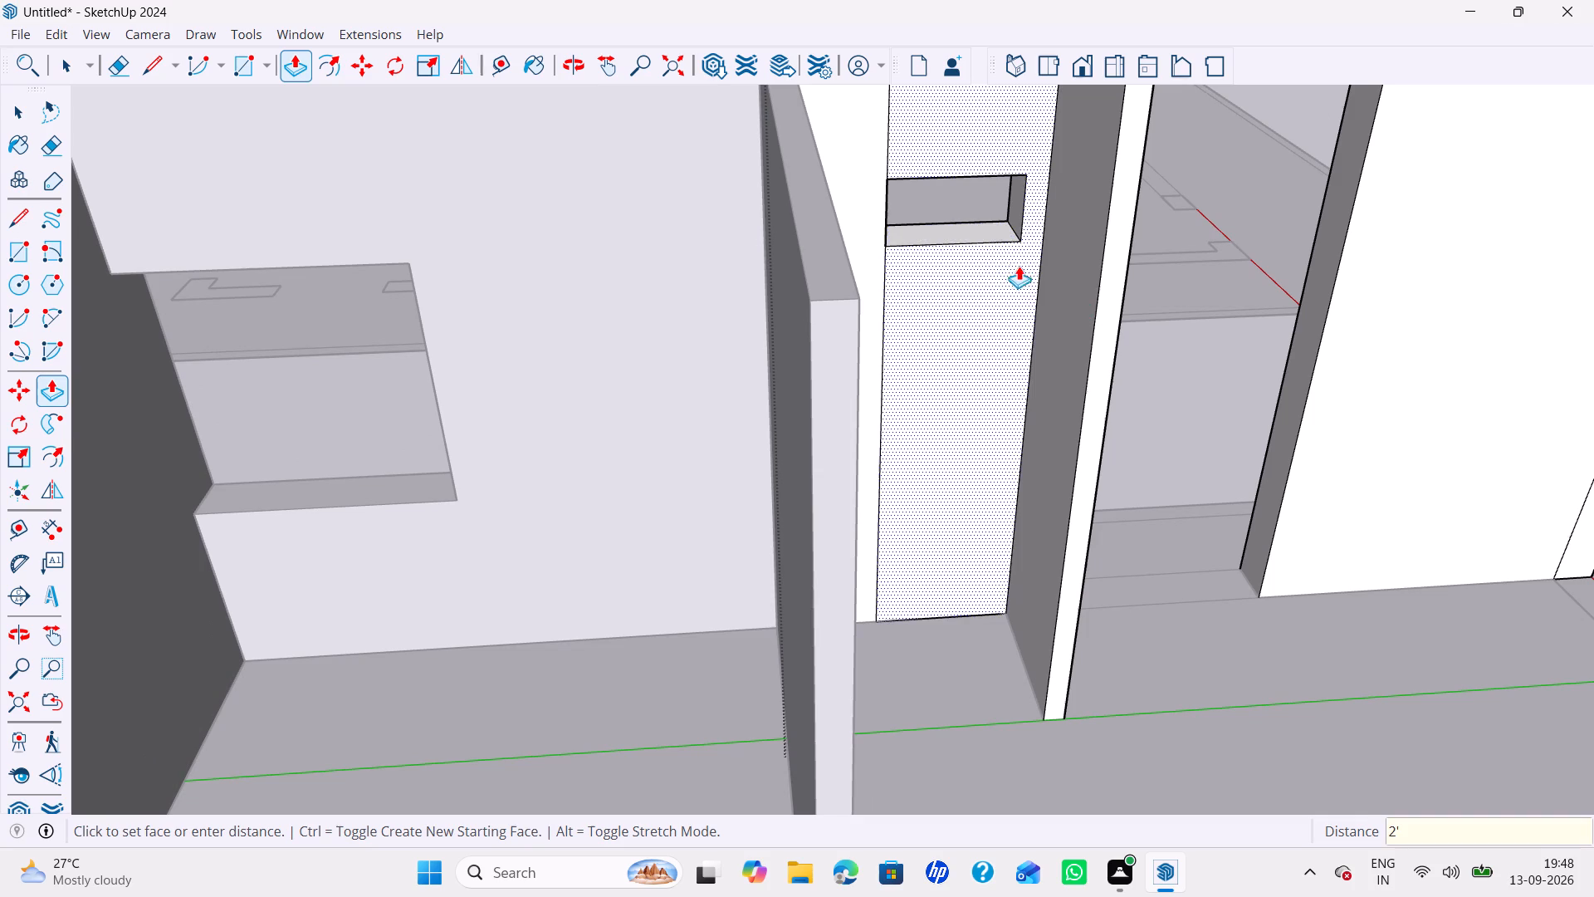
Erase the seam lines between the short pier and T-shaped piece on the inner wall face and the wall top.
key("space")
scroll(1039, 275, "down", 4)
key("e")
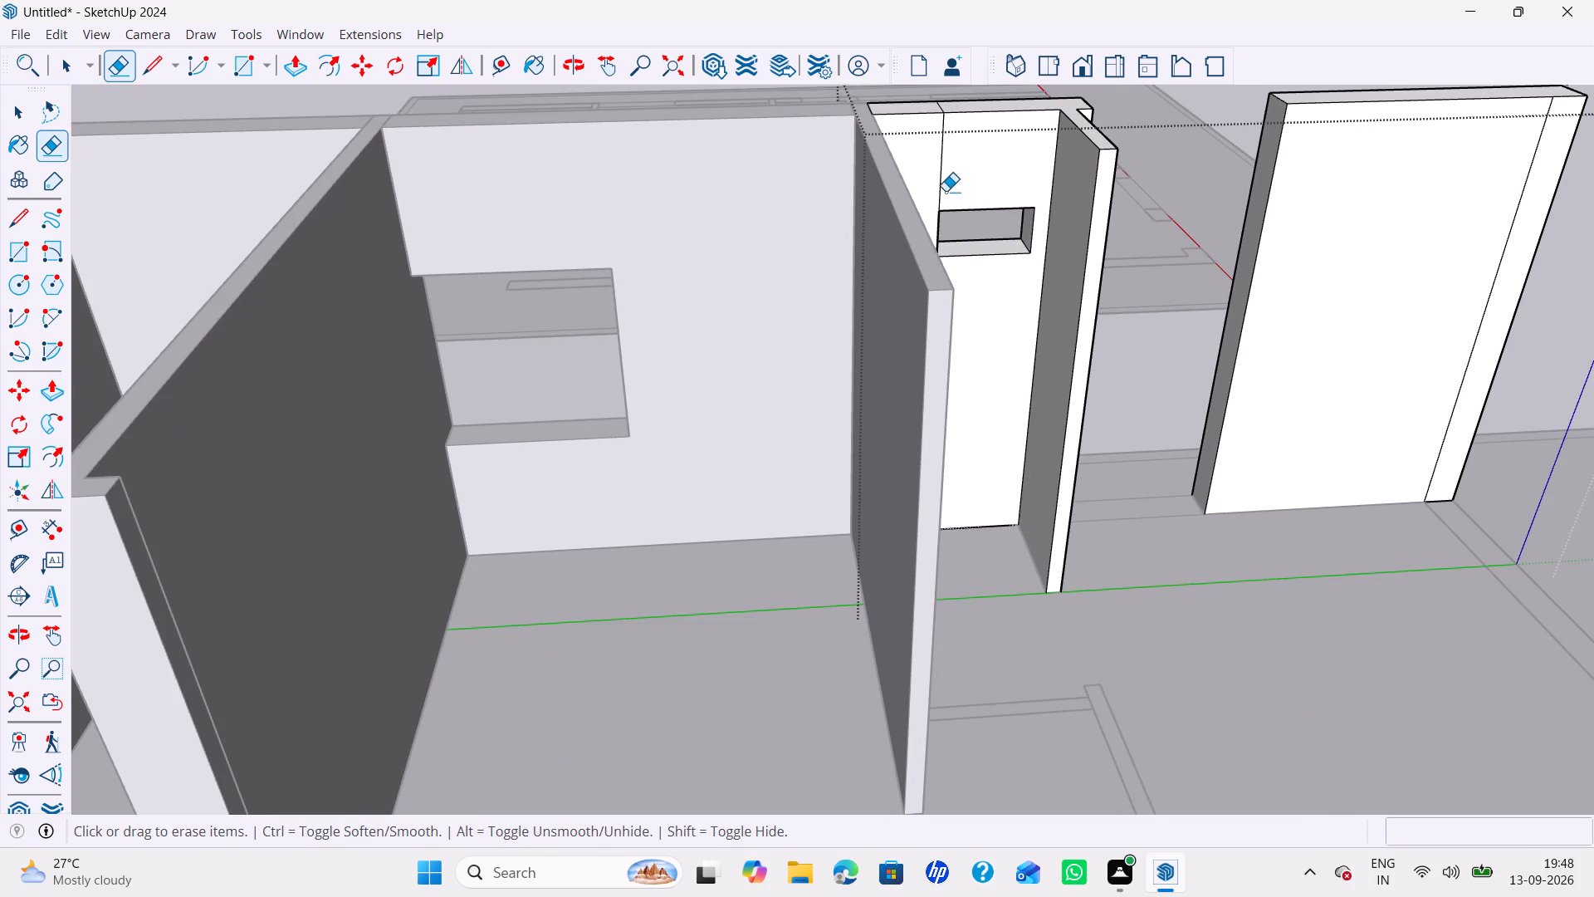
left_click(941, 189)
middle_click_drag(988, 315, 814, 368)
left_click(788, 418)
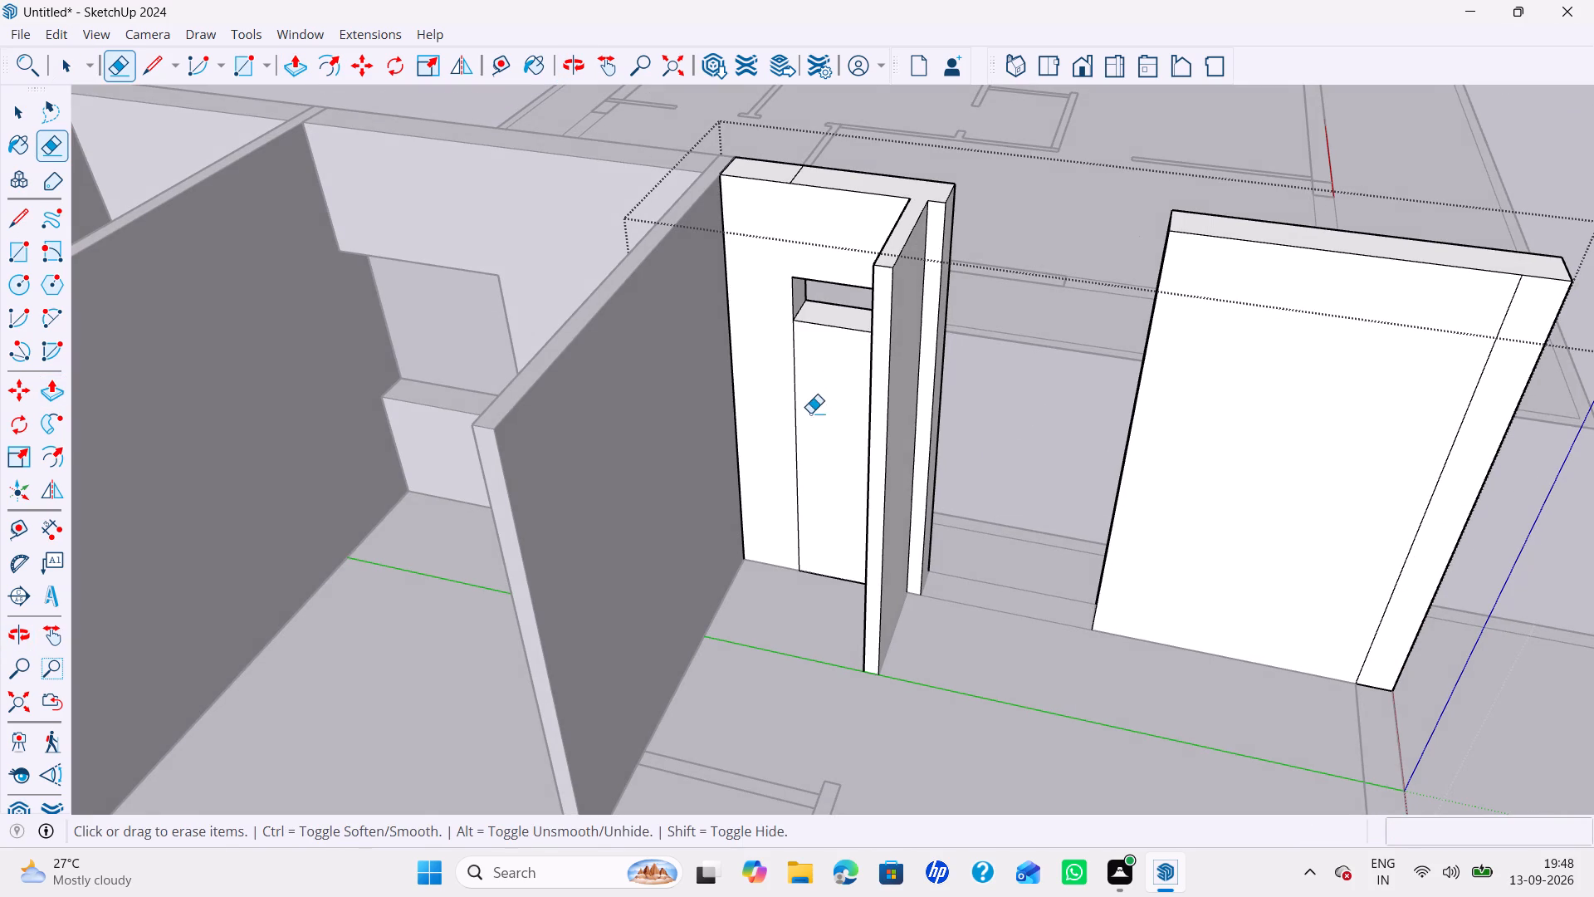
left_click_drag(810, 413, 786, 448)
middle_click_drag(985, 360, 703, 502)
scroll(985, 360, "up", 1)
scroll(877, 301, "down", 4)
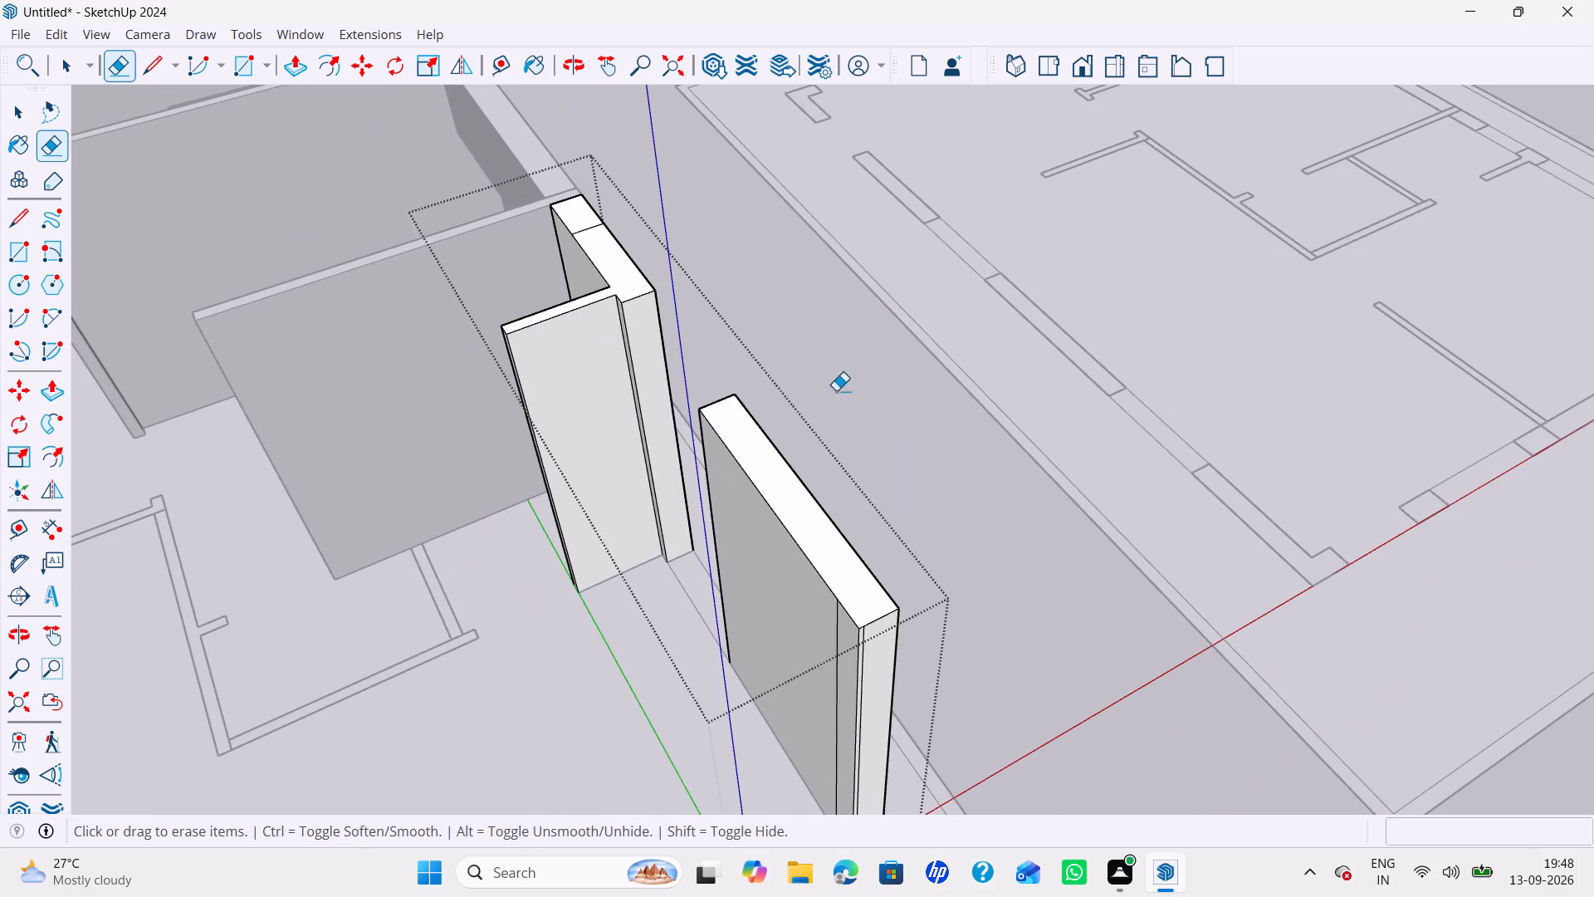
left_click(590, 228)
Erase the vertical seam lines above and below the small opening on the outer wall face, keeping the face intact.
middle_click_drag(731, 297, 403, 336)
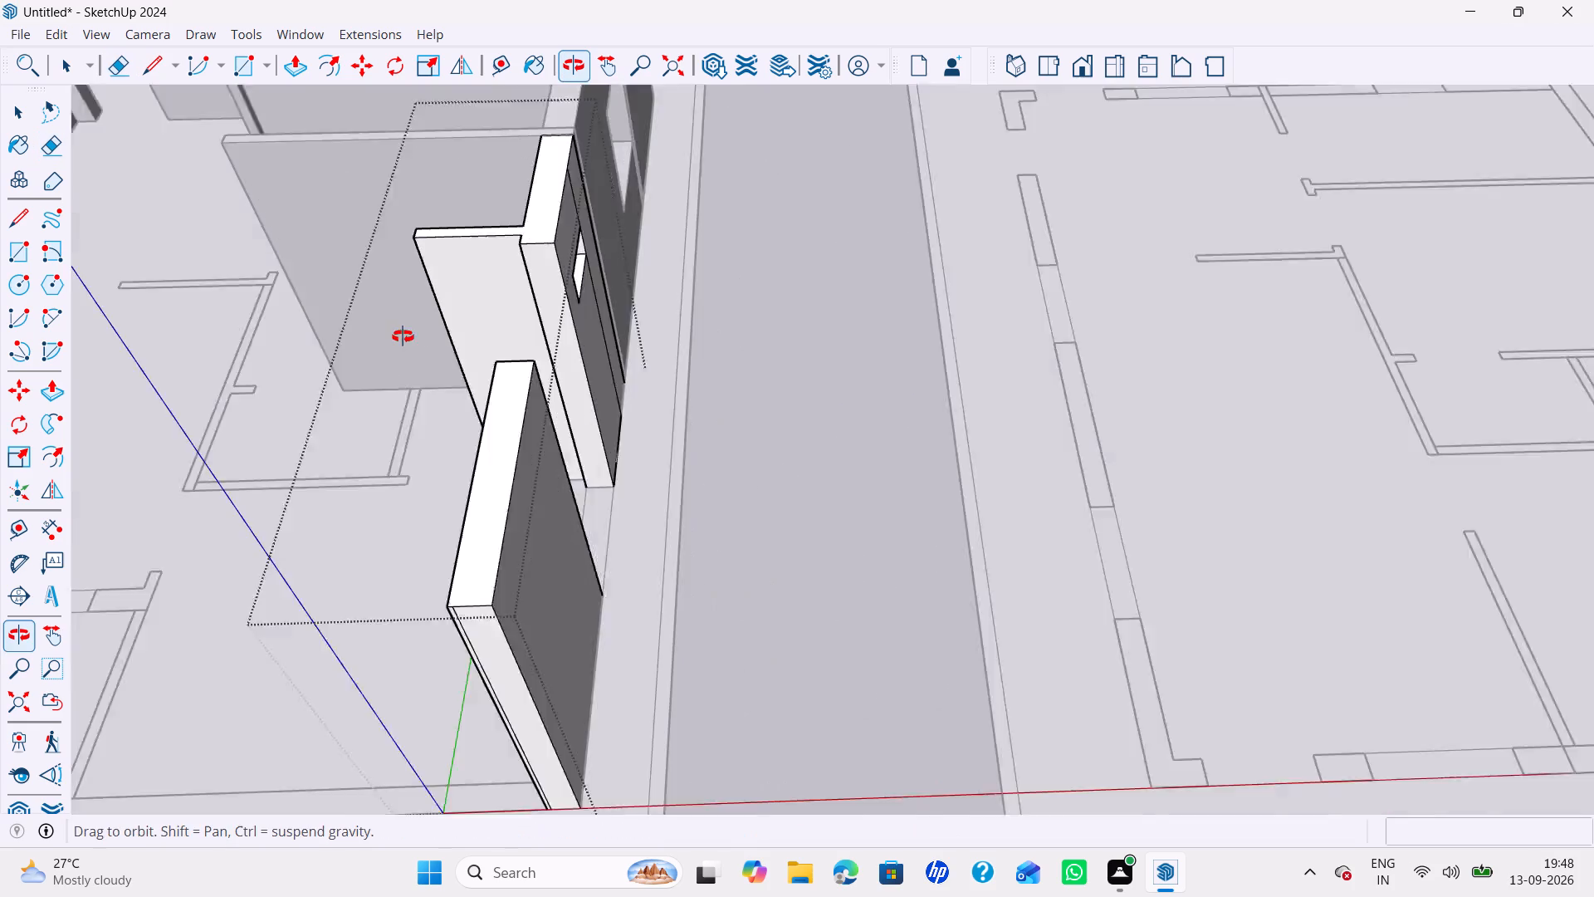
middle_click_drag(403, 336, 392, 339)
left_click_drag(580, 190, 591, 185)
left_click_drag(635, 263, 594, 319)
key("ctrl+z")
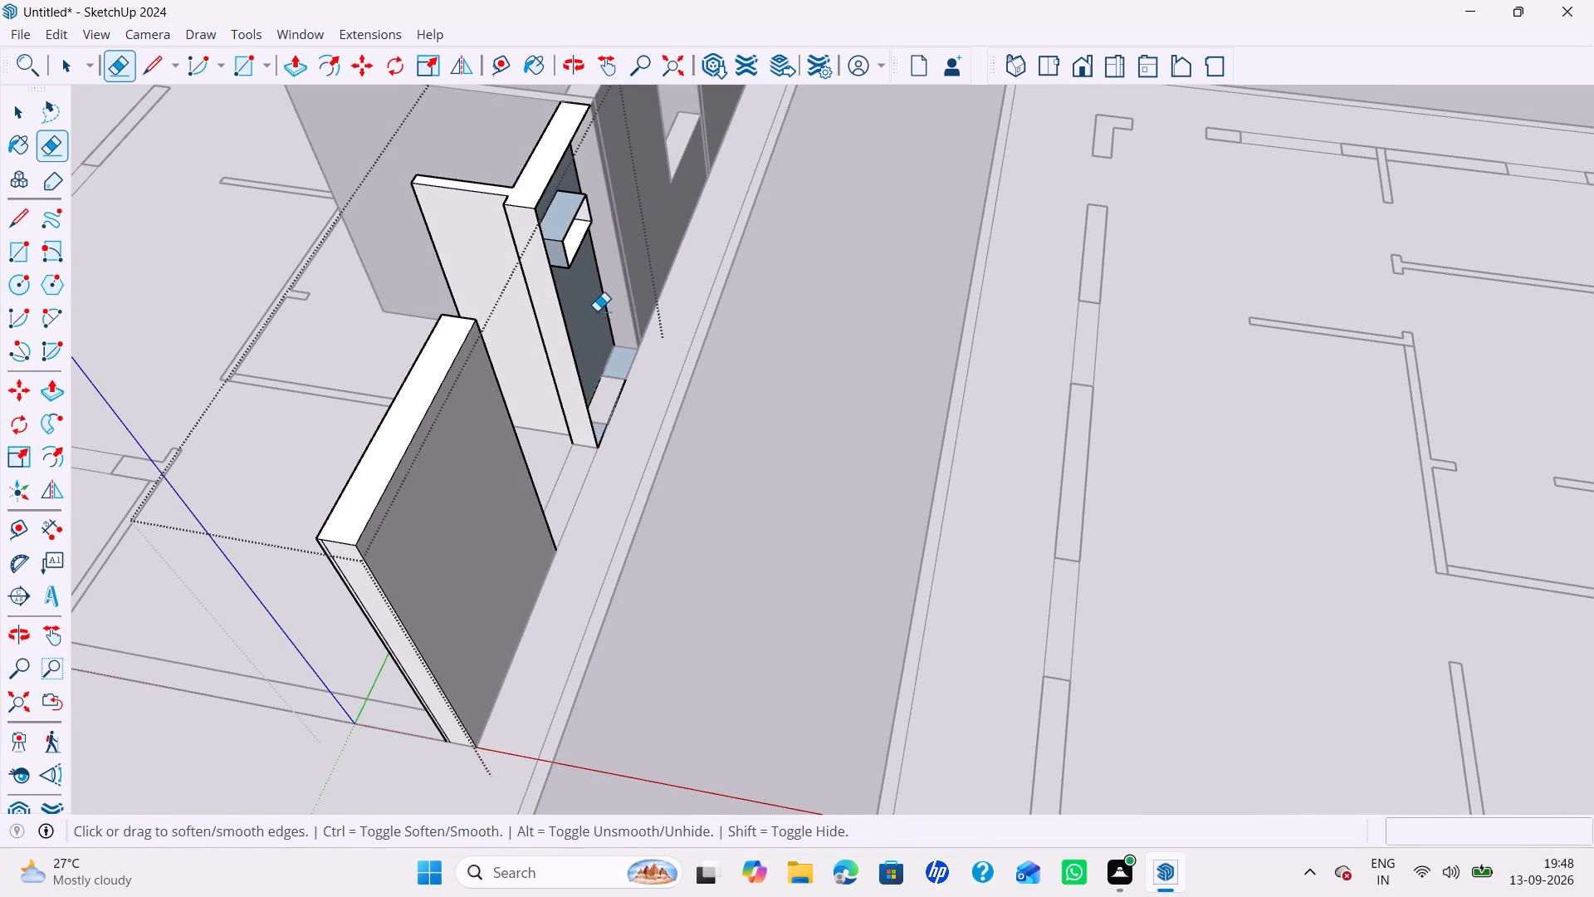
left_click_drag(616, 280, 604, 310)
key("space")
Copy the top edge of the T-shaped piece's end face, facing the long corner segment, 3' straight down.
scroll(634, 417, "down", 2)
middle_click_drag(468, 367, 494, 352)
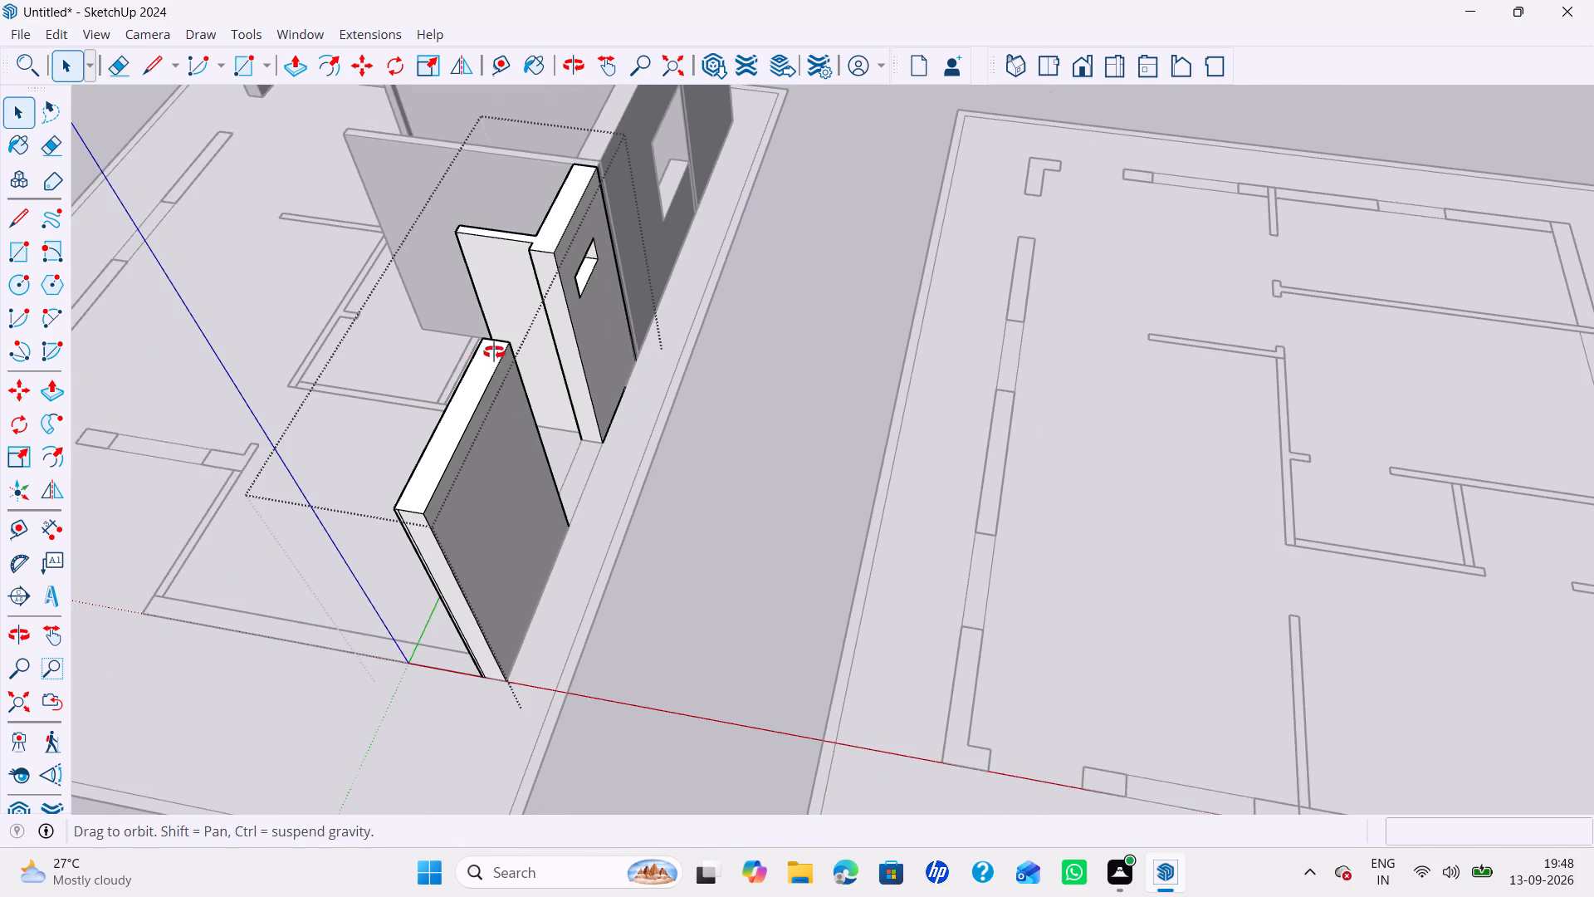
middle_click_drag(494, 352, 506, 346)
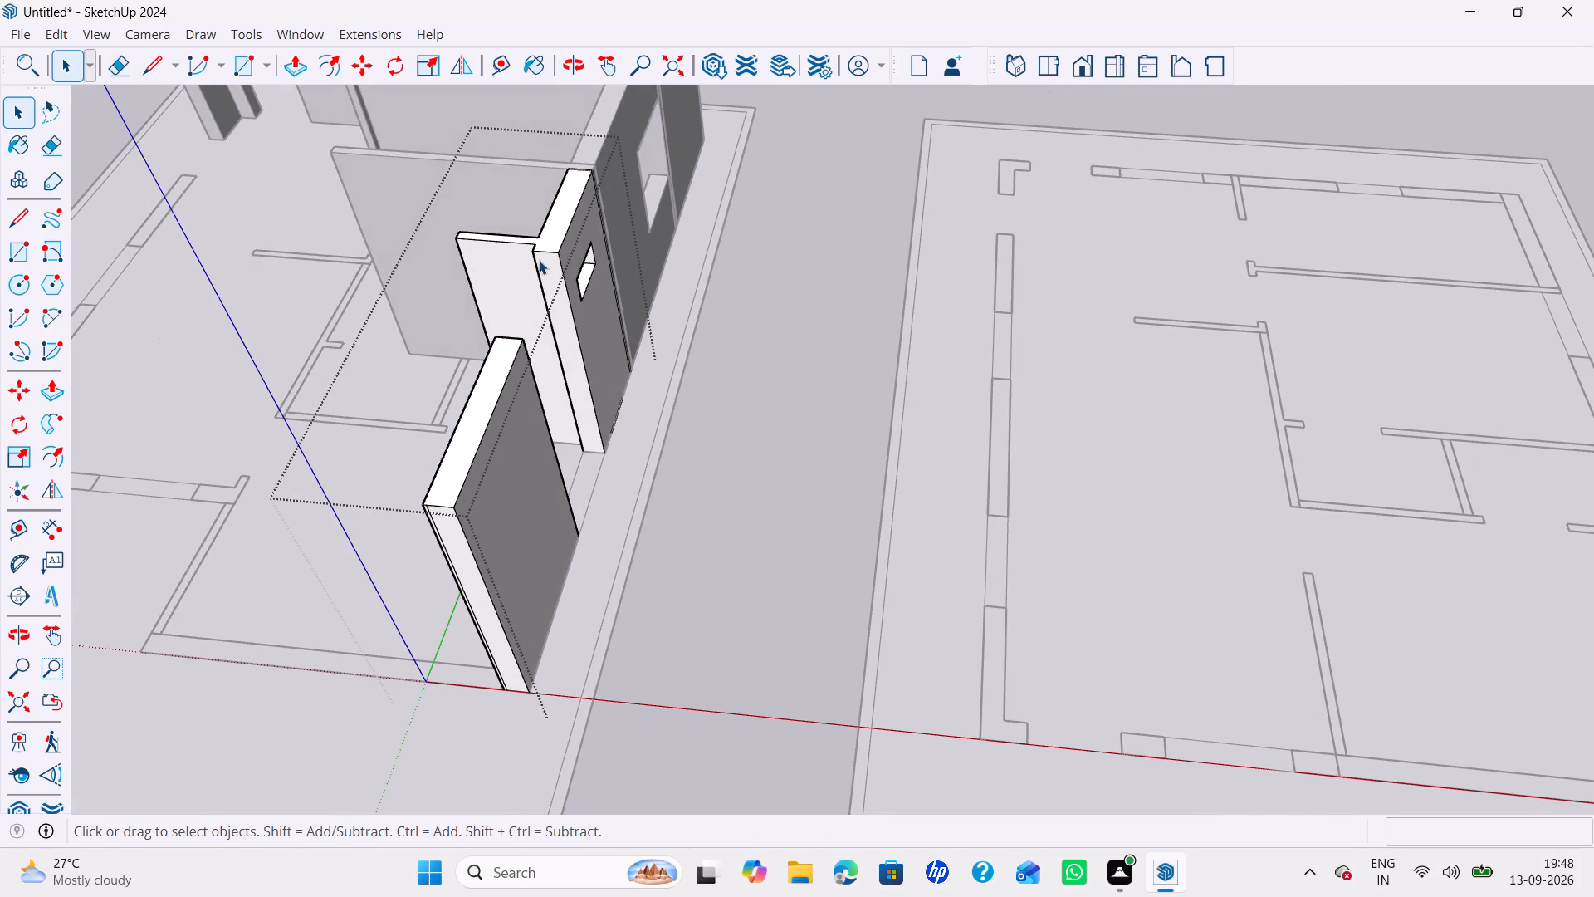
left_click(543, 253)
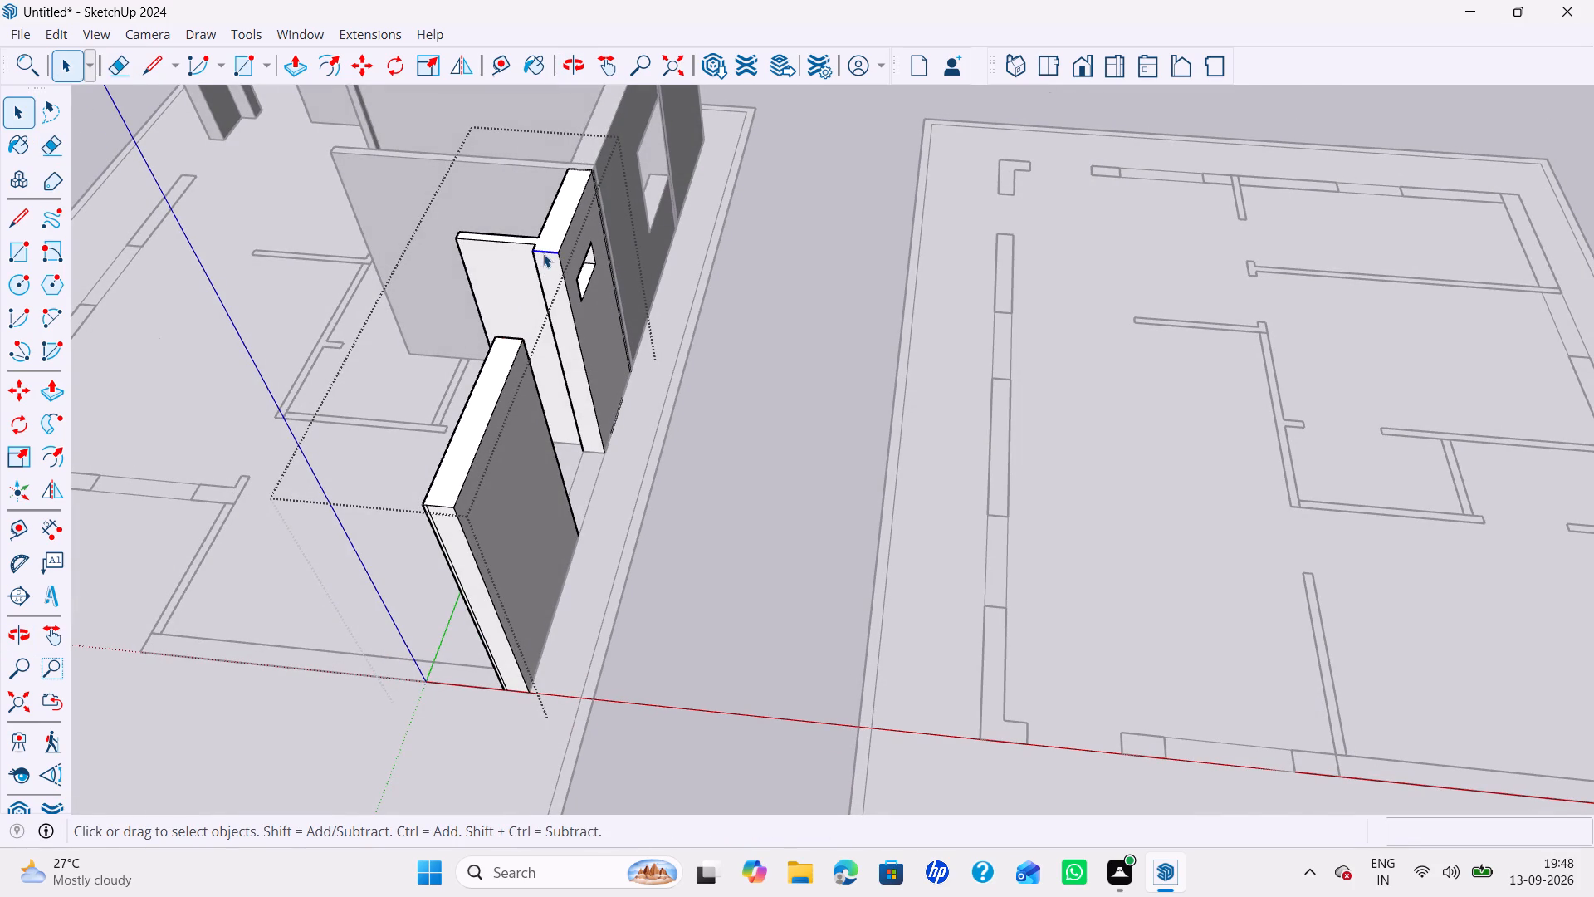
key("m")
left_click(555, 254)
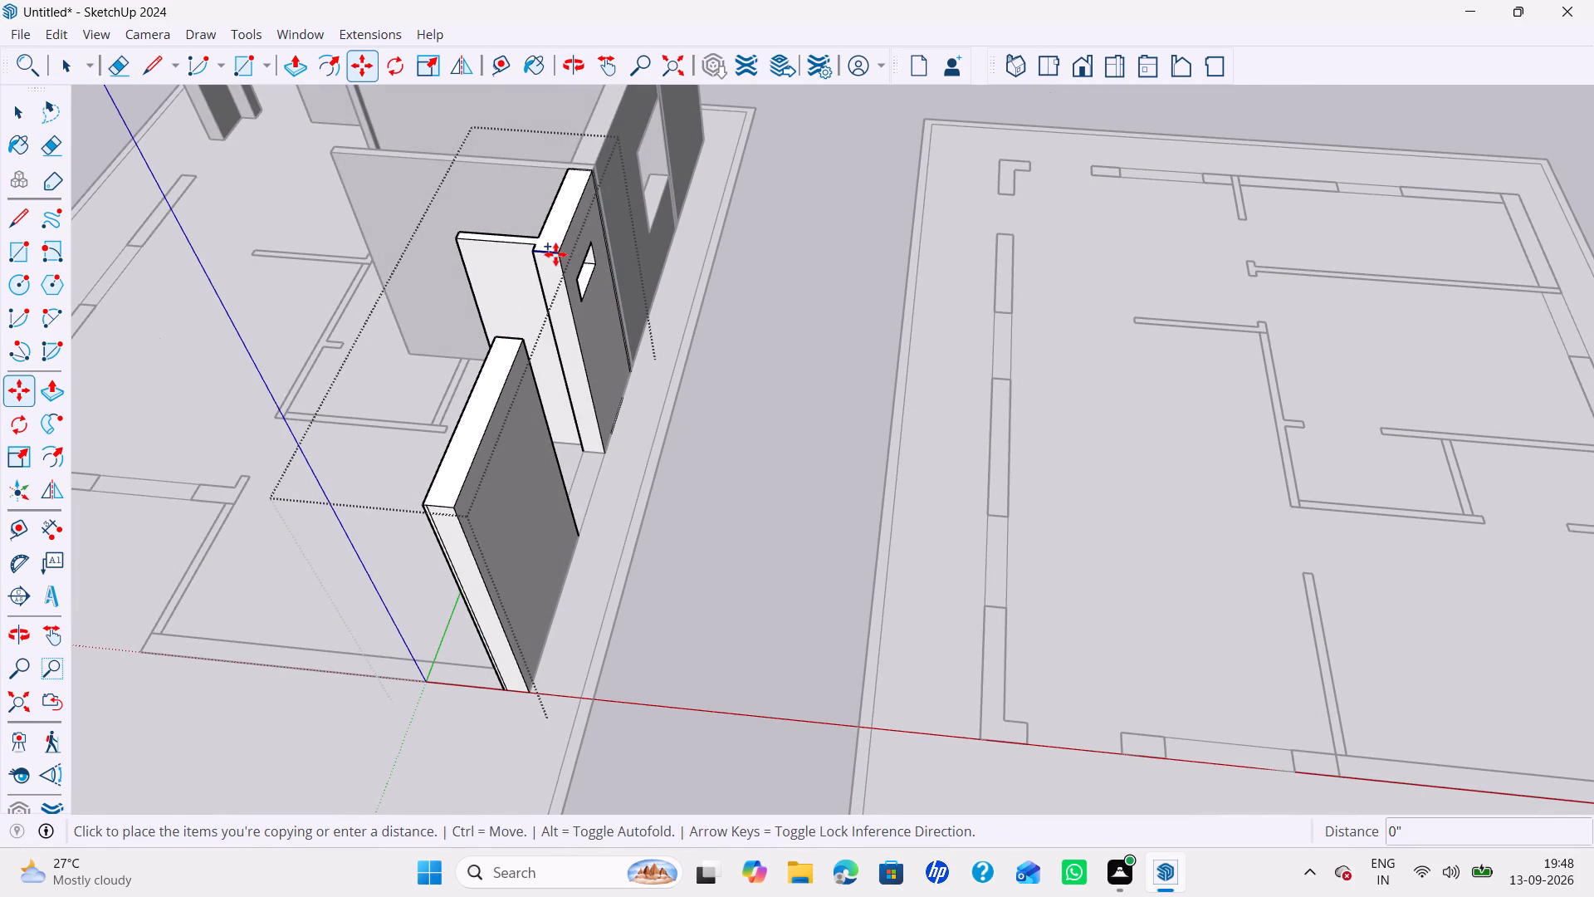
key("Up")
key("3")
key("apostrophe")
key("Return")
Copy the new line on this end face another 4' straight down.
left_click(570, 318)
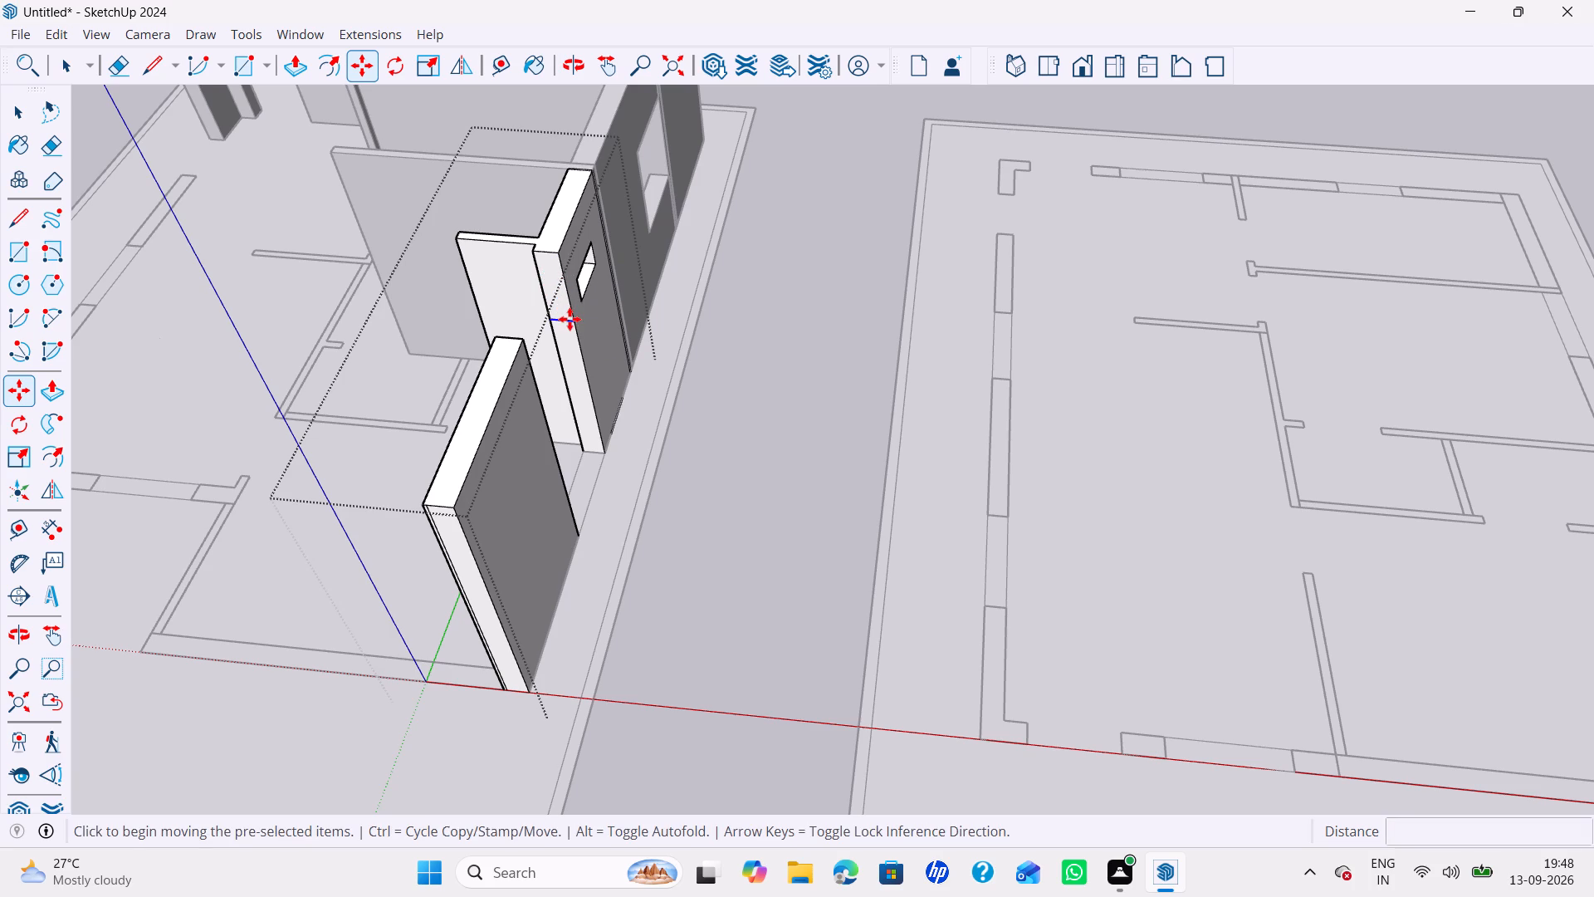
key("Up")
type("4'")
key("Return")
Extrude the top and bottom parts of this end face 4' to meet the long corner segment, leaving a window opening.
key("p")
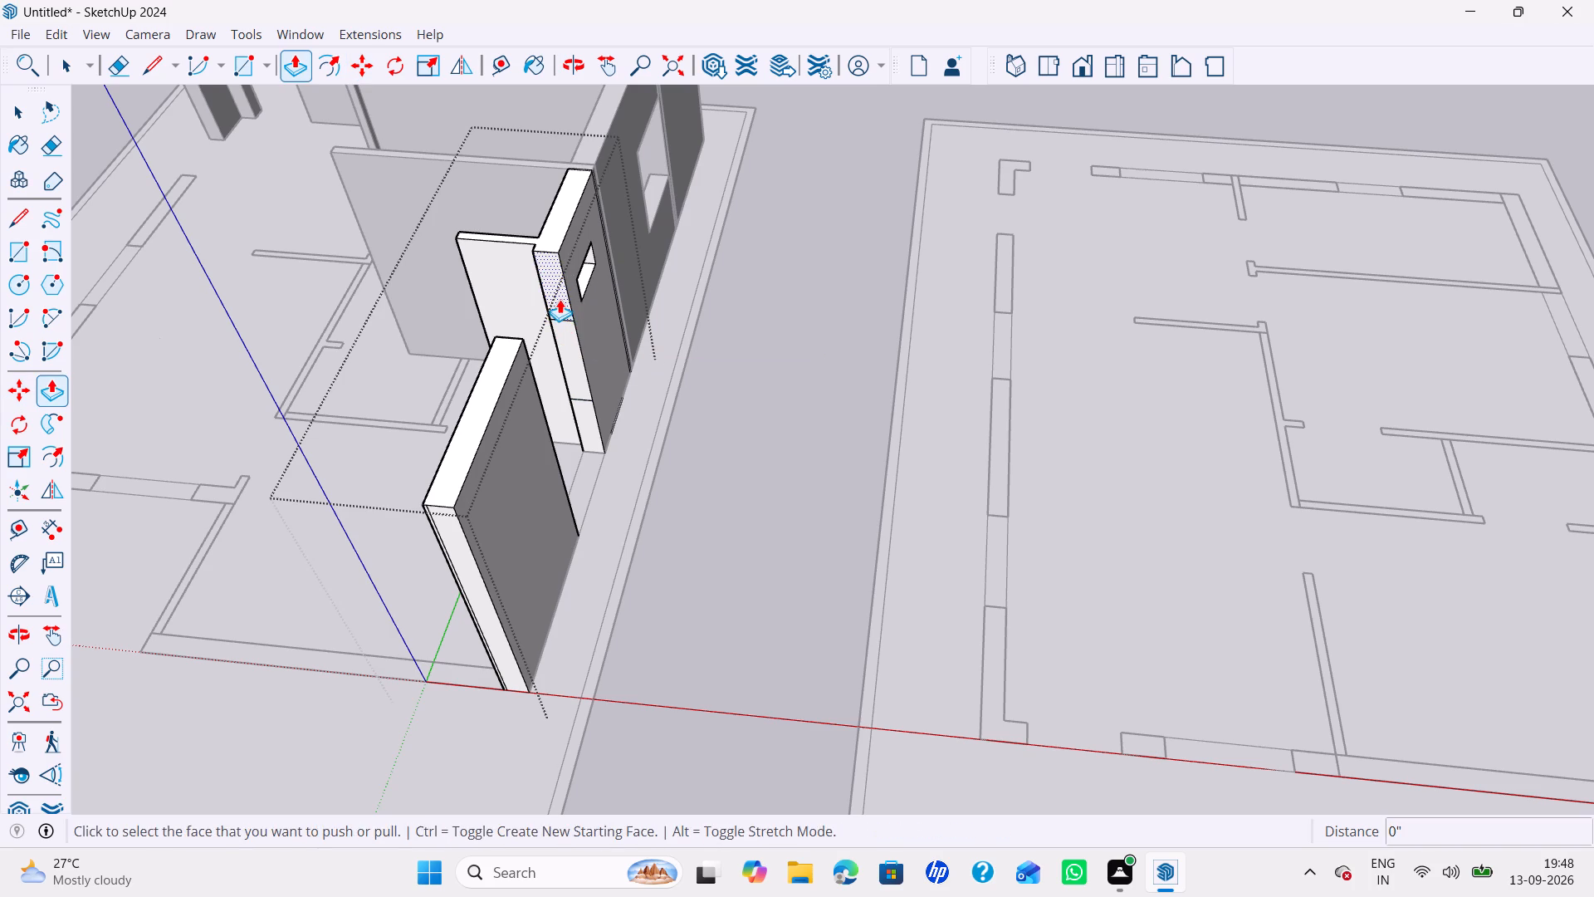
left_click(560, 299)
middle_click_drag(521, 351, 447, 379)
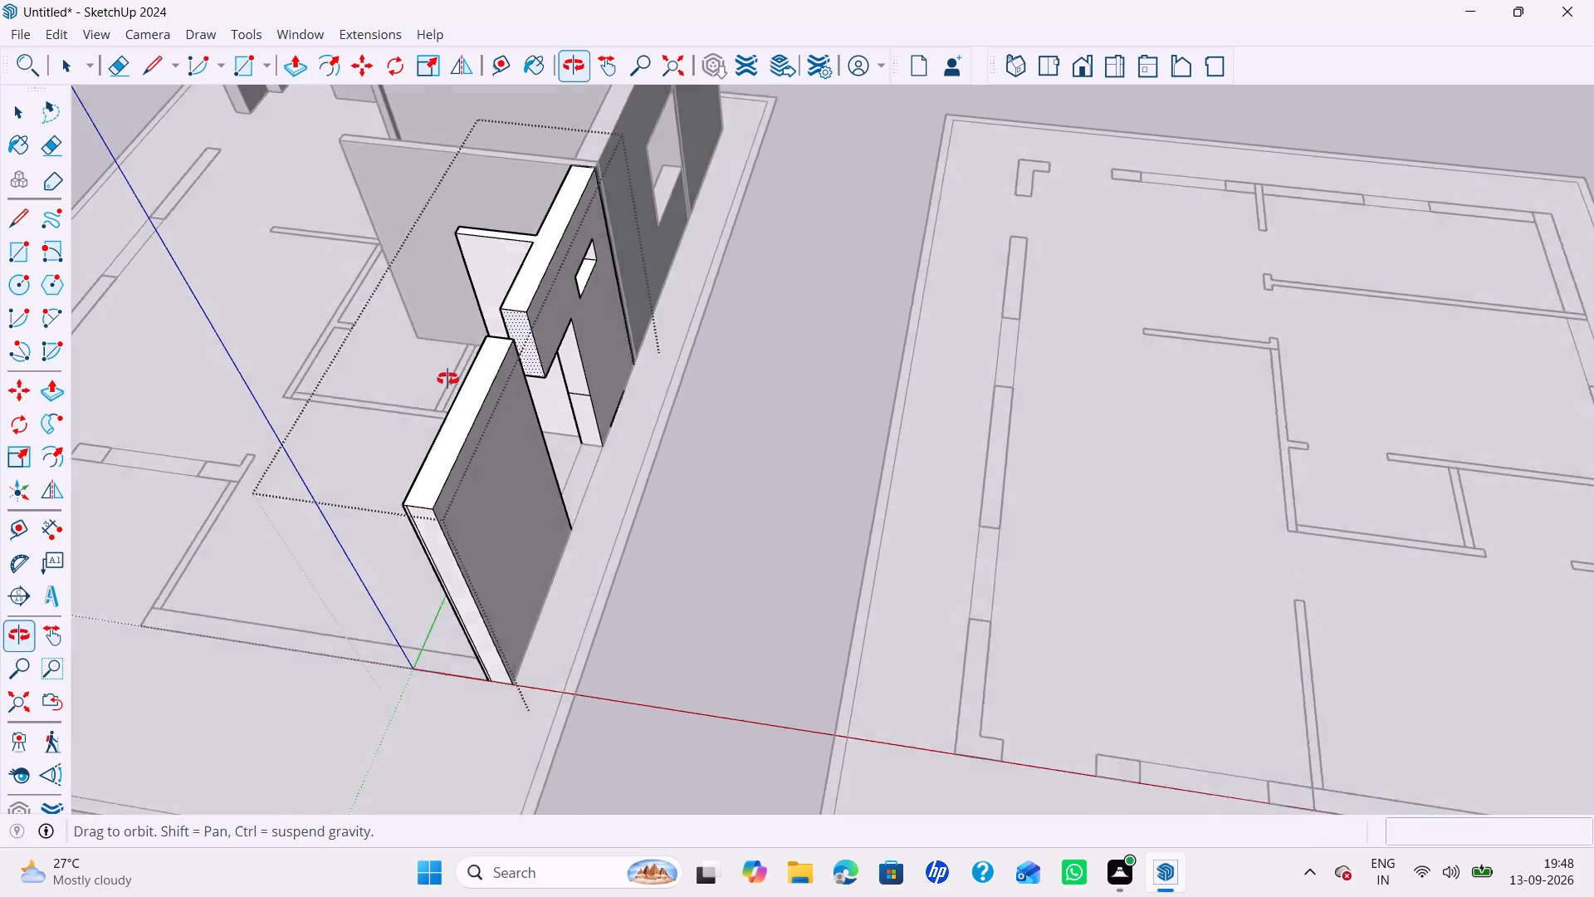
middle_click_drag(447, 379, 435, 386)
scroll(477, 377, "down", 4)
middle_click_drag(482, 375, 575, 454, "shift")
scroll(665, 430, "up", 5)
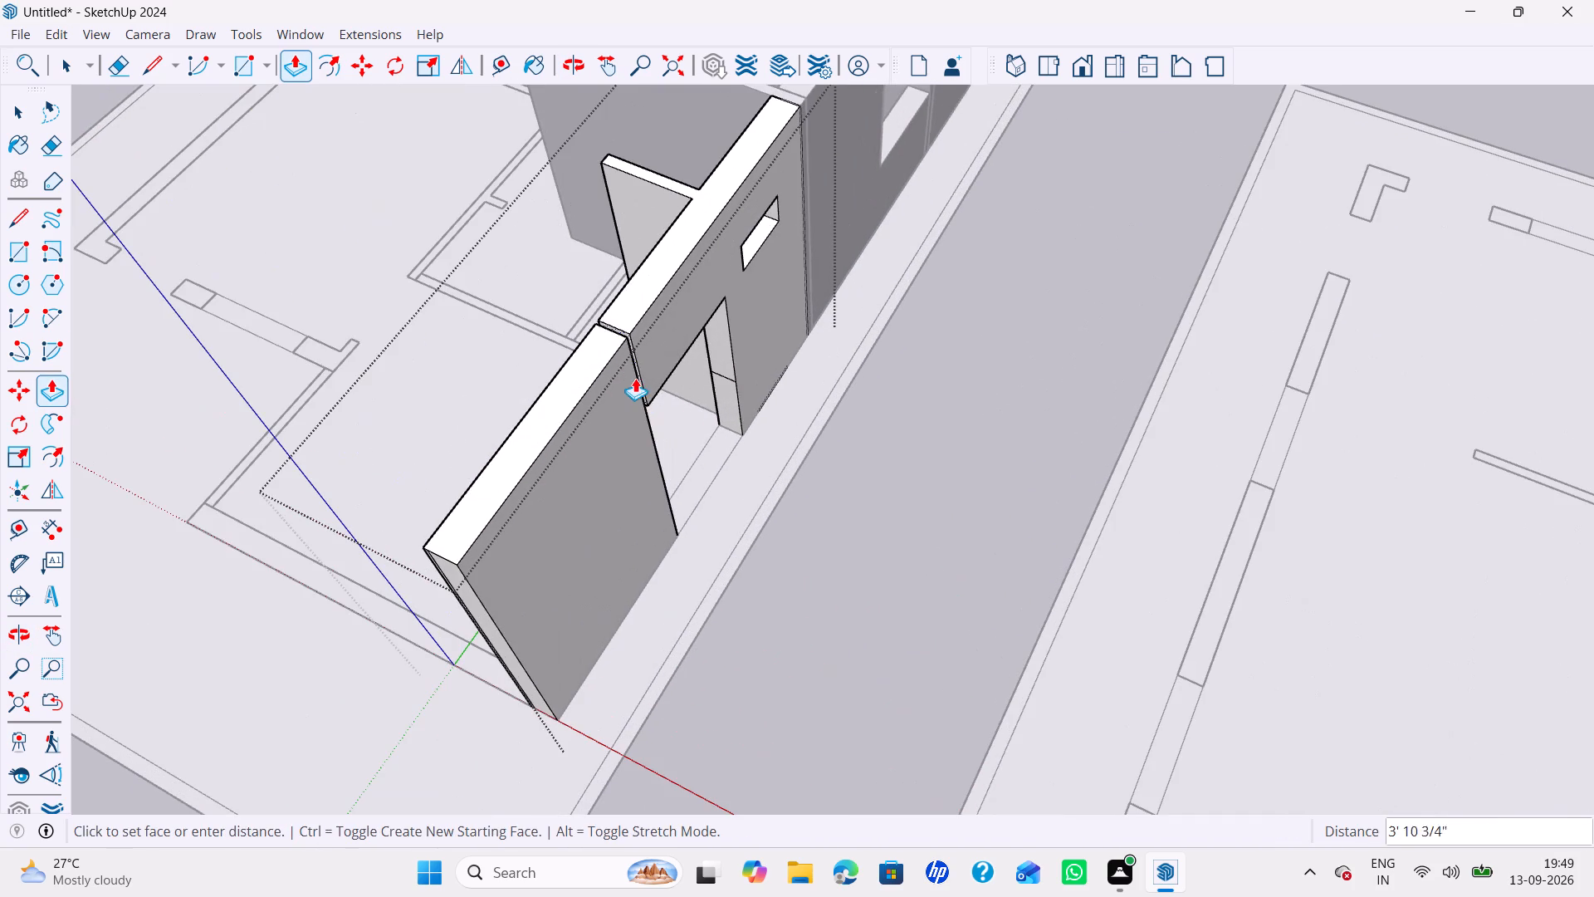
scroll(671, 375, "down", 1)
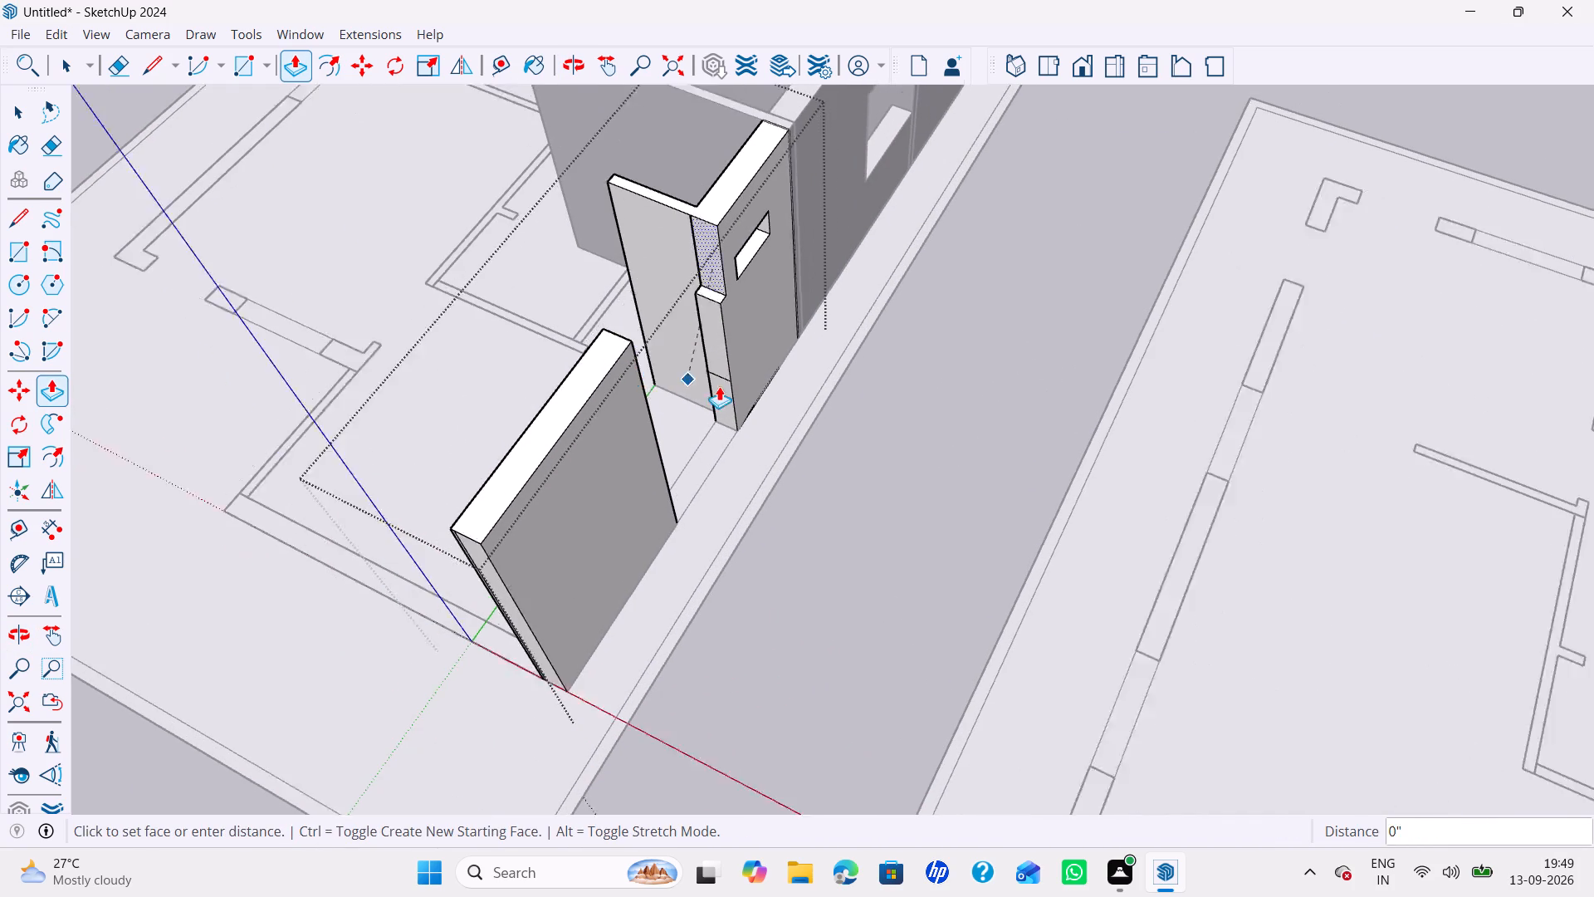
scroll(719, 386, "down", 2)
middle_click_drag(713, 388, 585, 406)
scroll(621, 385, "up", 4)
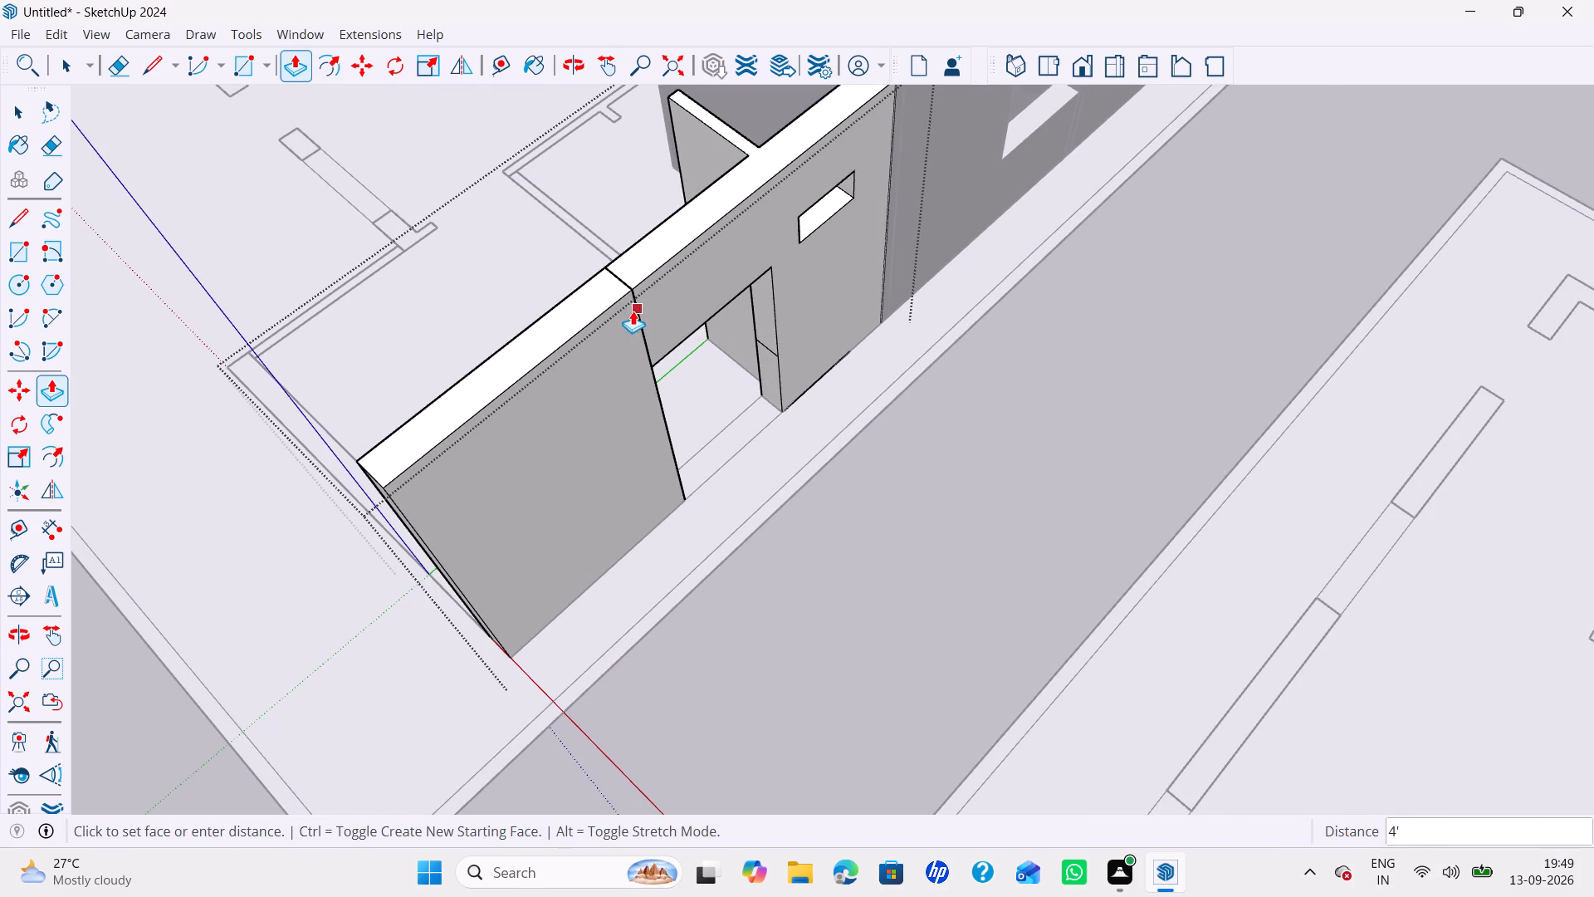
left_click(633, 311)
double_click(765, 394)
key("space")
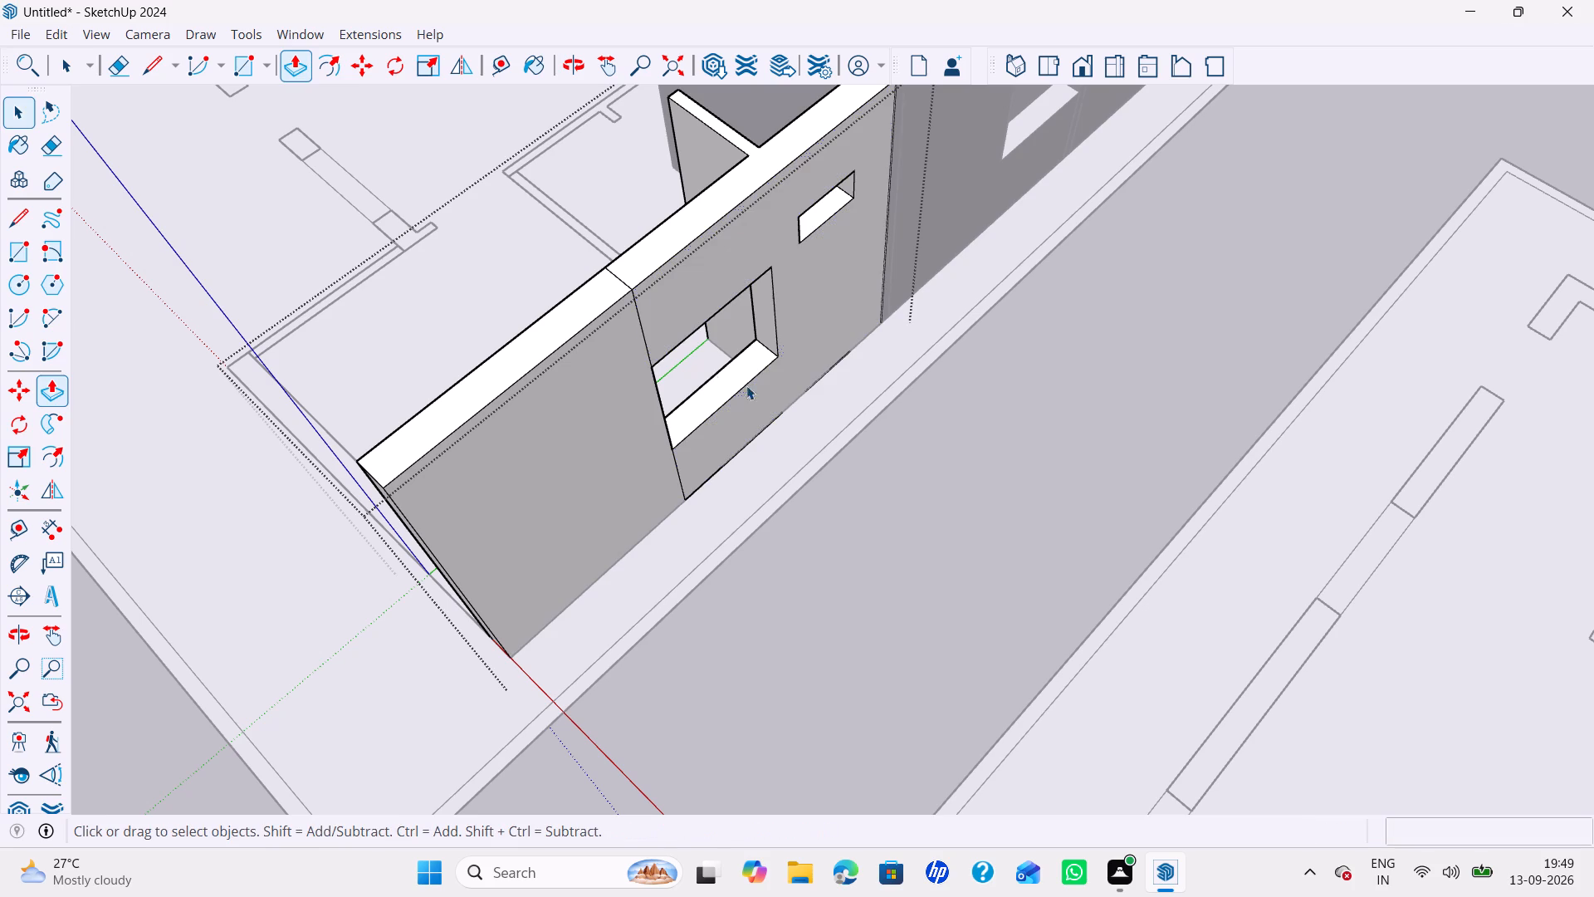
Erase the seam lines at the long corner segment on the wall top and the outer face around the window.
key("e")
left_click(620, 278)
left_click_drag(633, 321, 636, 321)
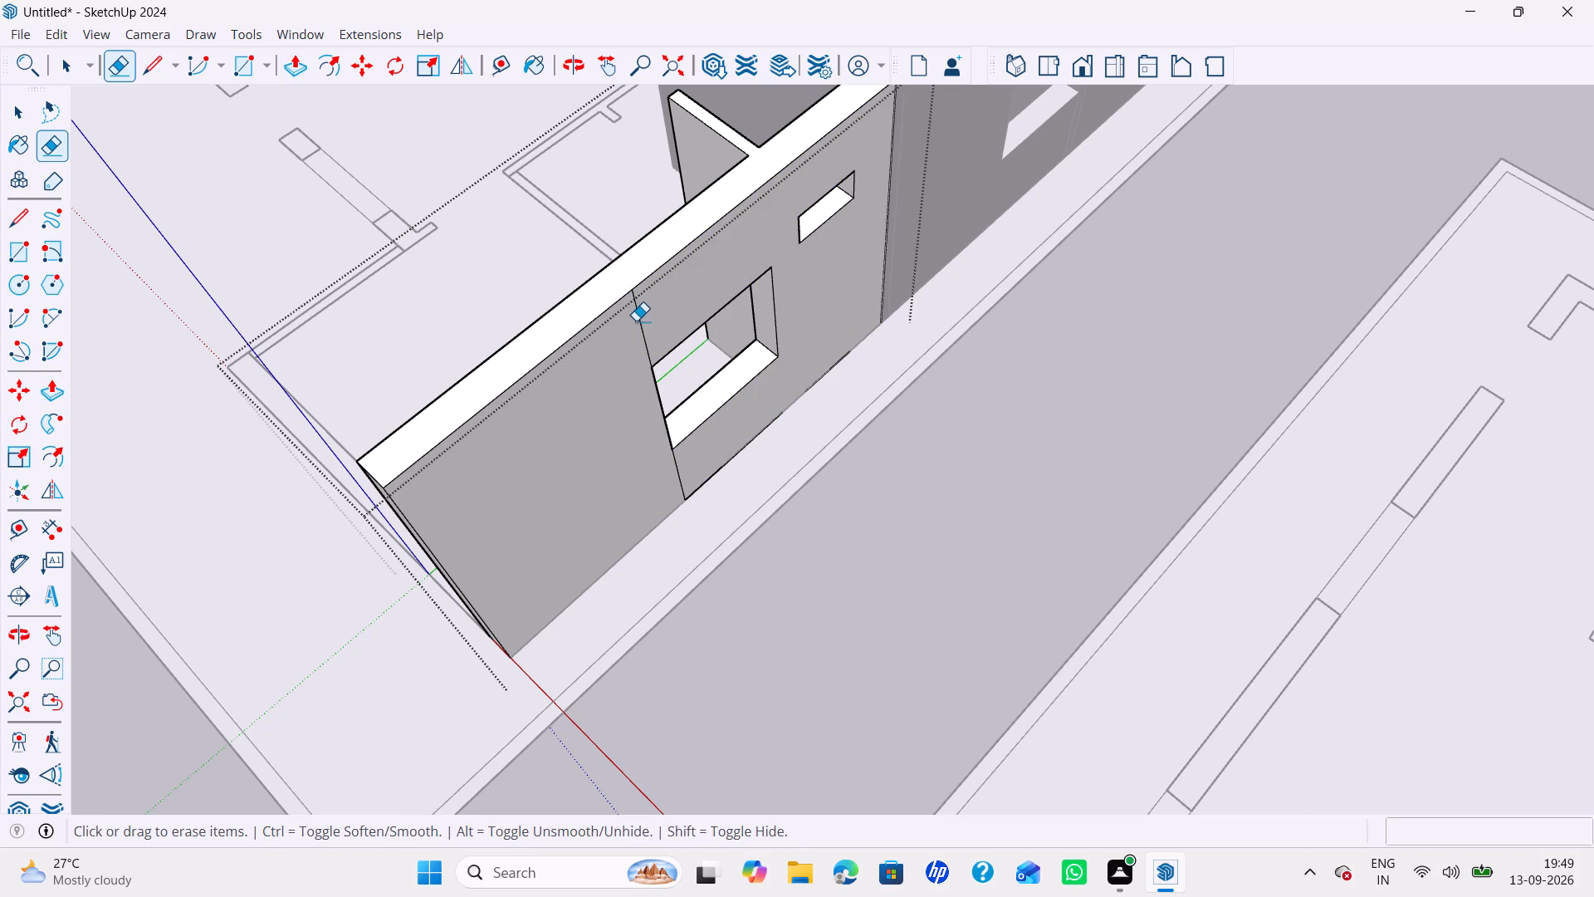
left_click_drag(636, 321, 645, 318)
left_click(678, 476)
Erase the seam lines around the window and the vertical line near the corner on the inner face, and close the group.
middle_click_drag(575, 422, 1377, 429)
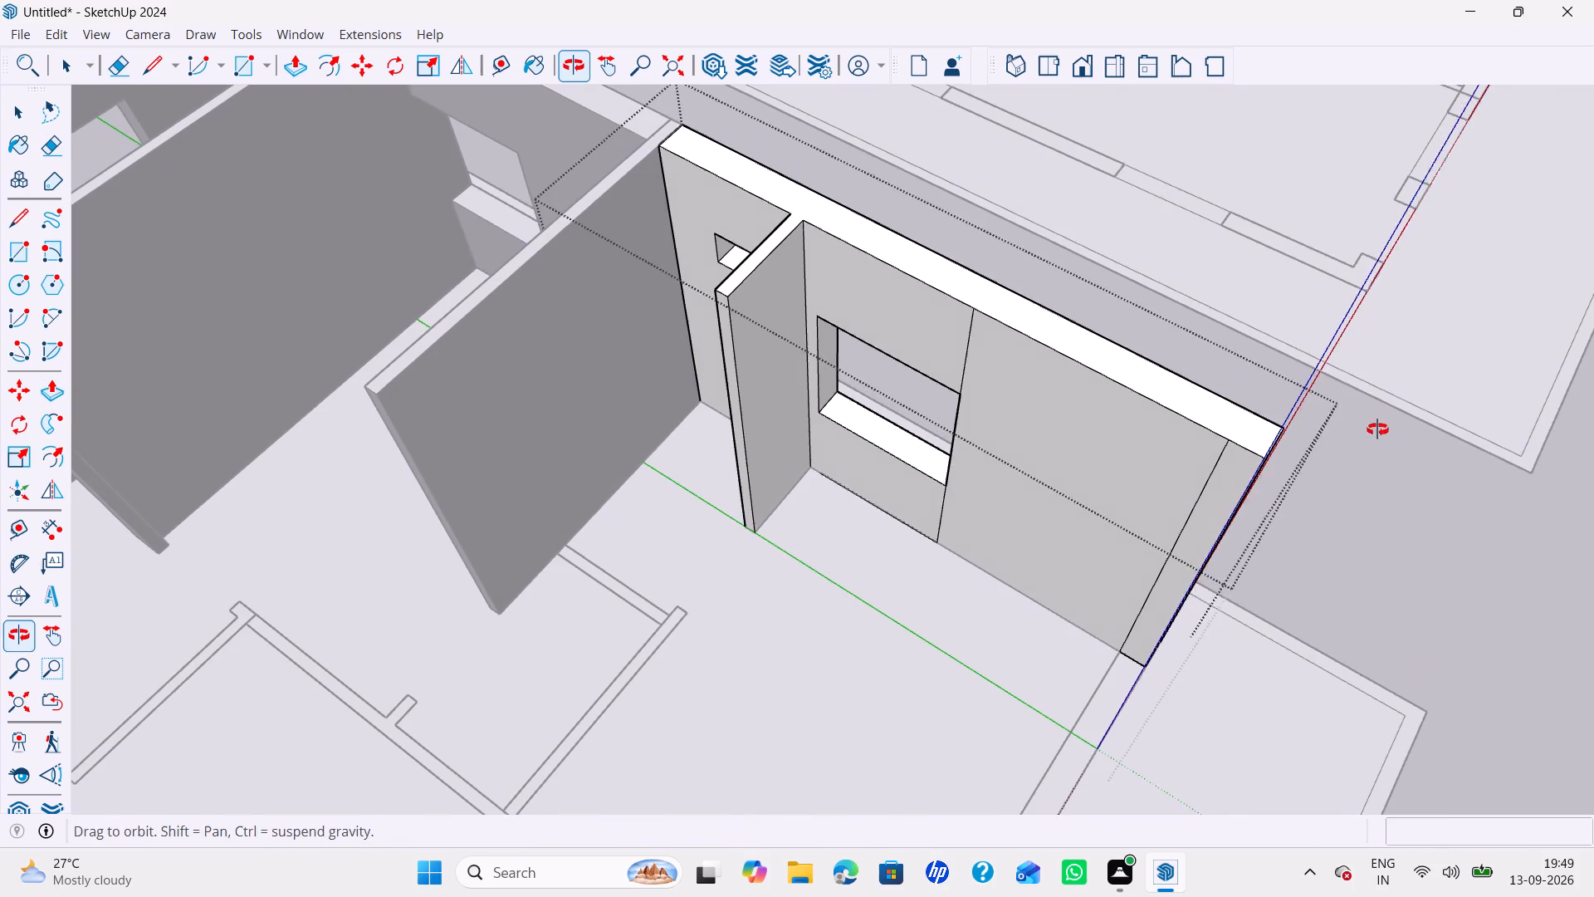
left_click_drag(975, 366, 958, 364)
left_click_drag(951, 495, 936, 503)
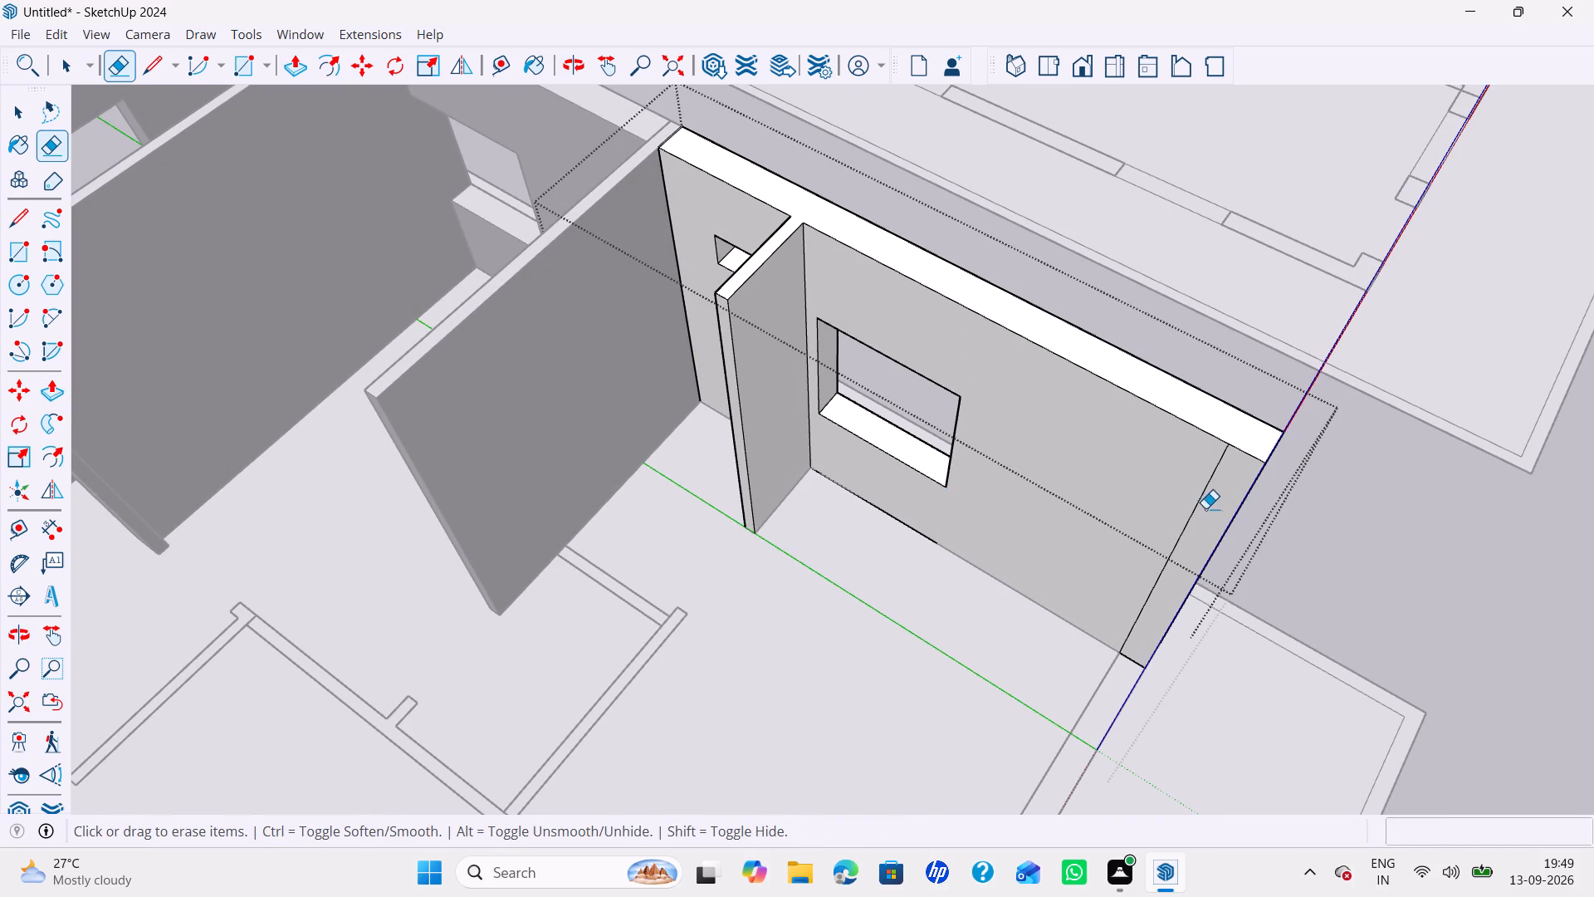
left_click_drag(1195, 509, 1185, 515)
key("space")
scroll(1108, 468, "down", 7)
left_click(1255, 560)
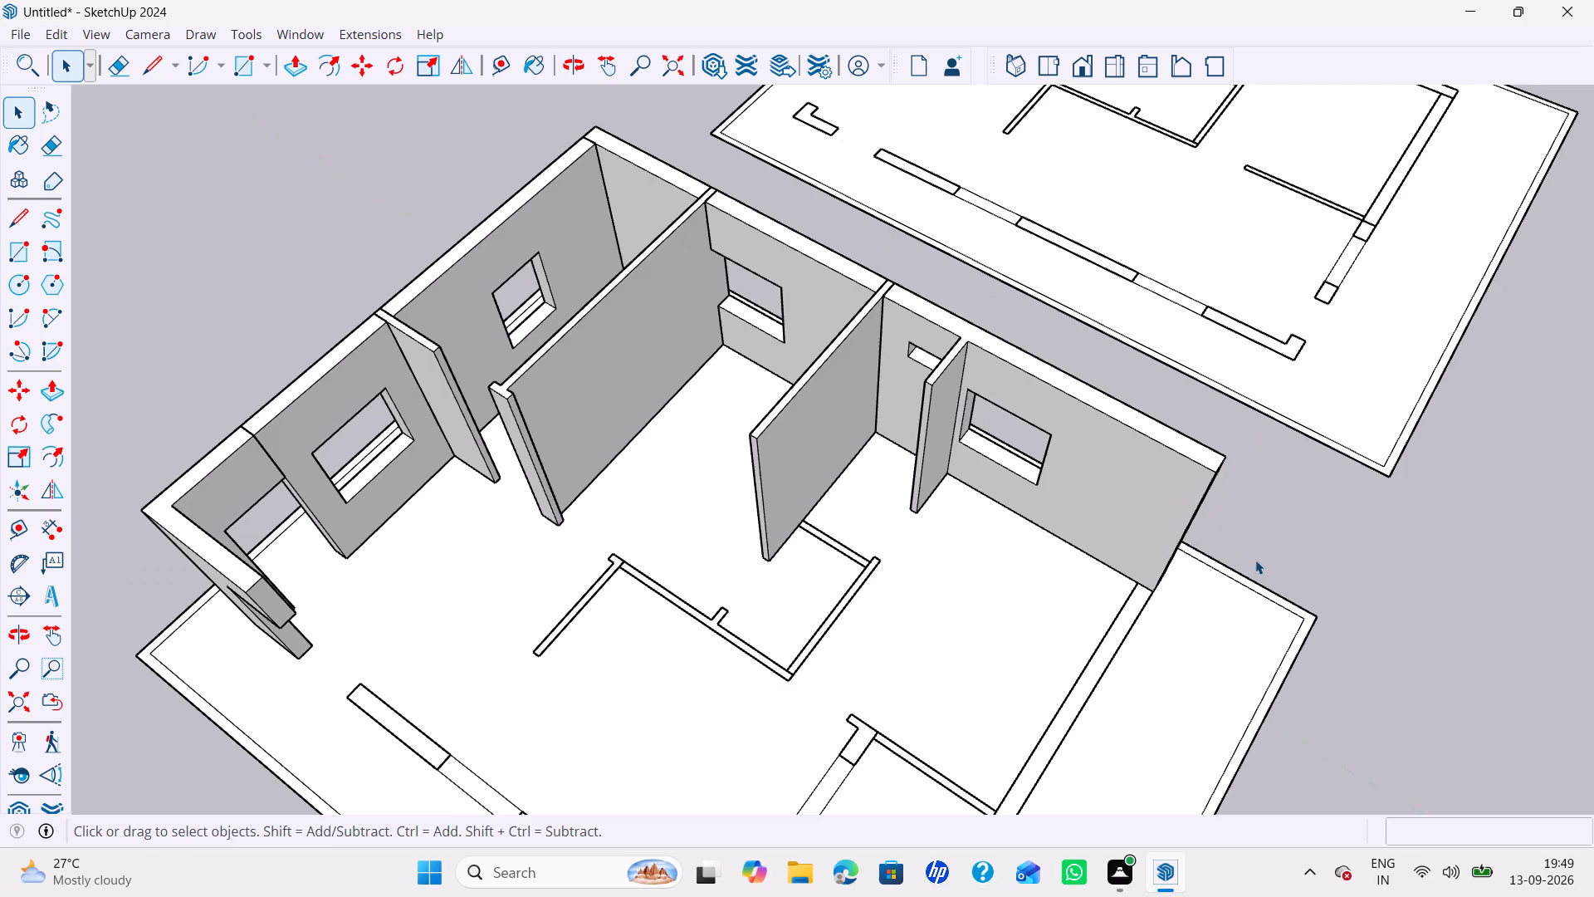
Open the short thin wall group beside the free-standing partition's end and extrude it up 10' to match the other walls.
scroll(1244, 563, "down", 4)
middle_click_drag(1236, 564, 1037, 352)
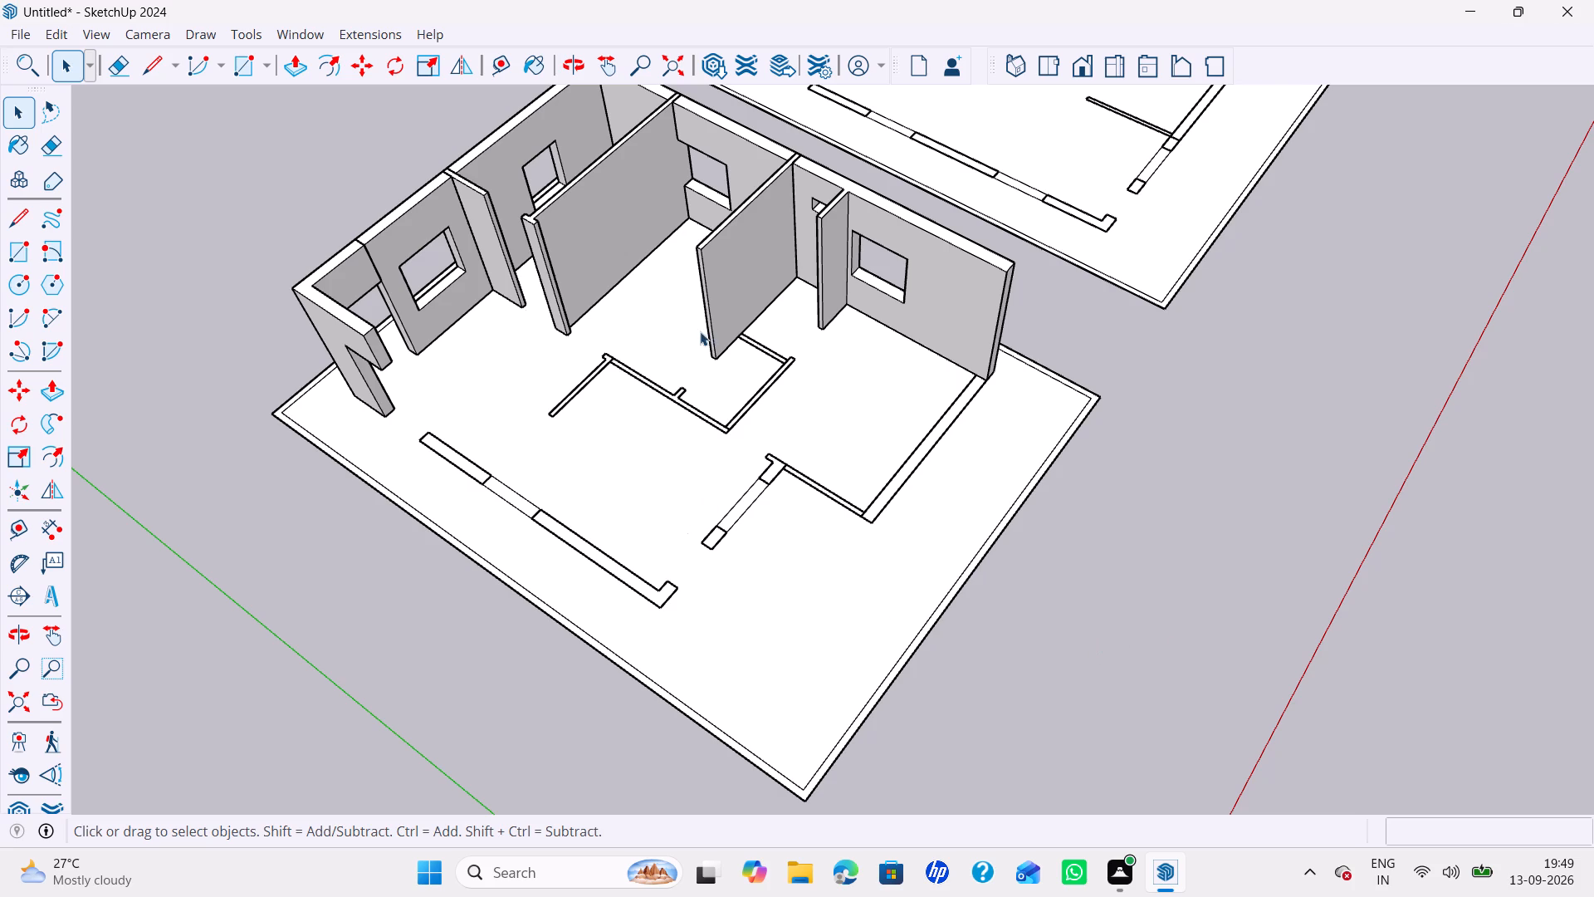
scroll(773, 350, "up", 14)
double_click(770, 365)
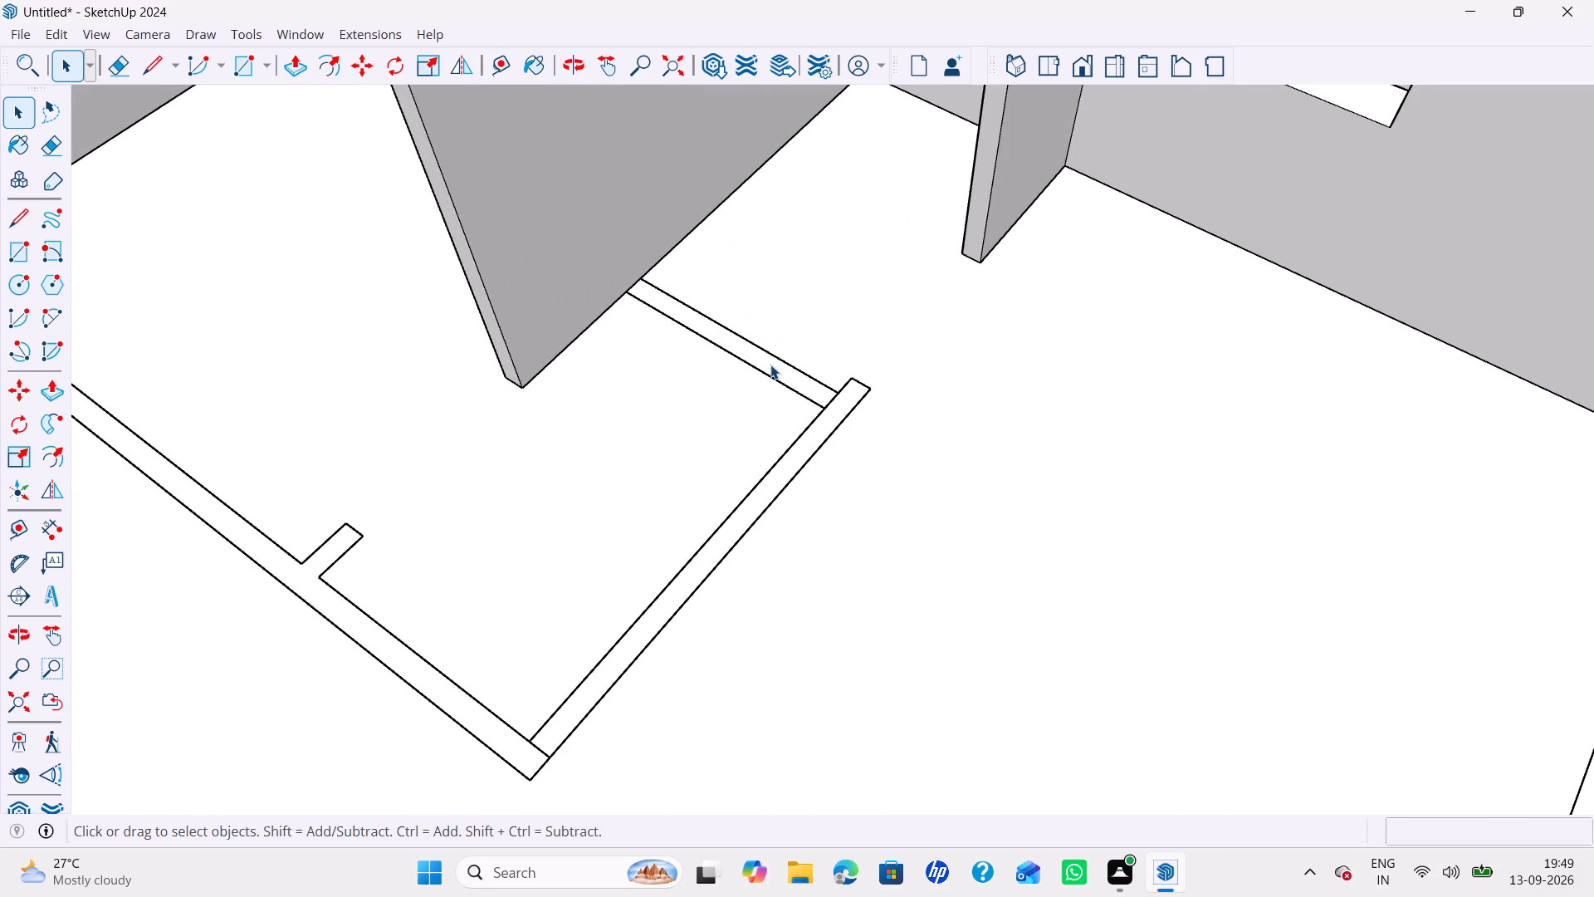
key("p")
left_click(765, 372)
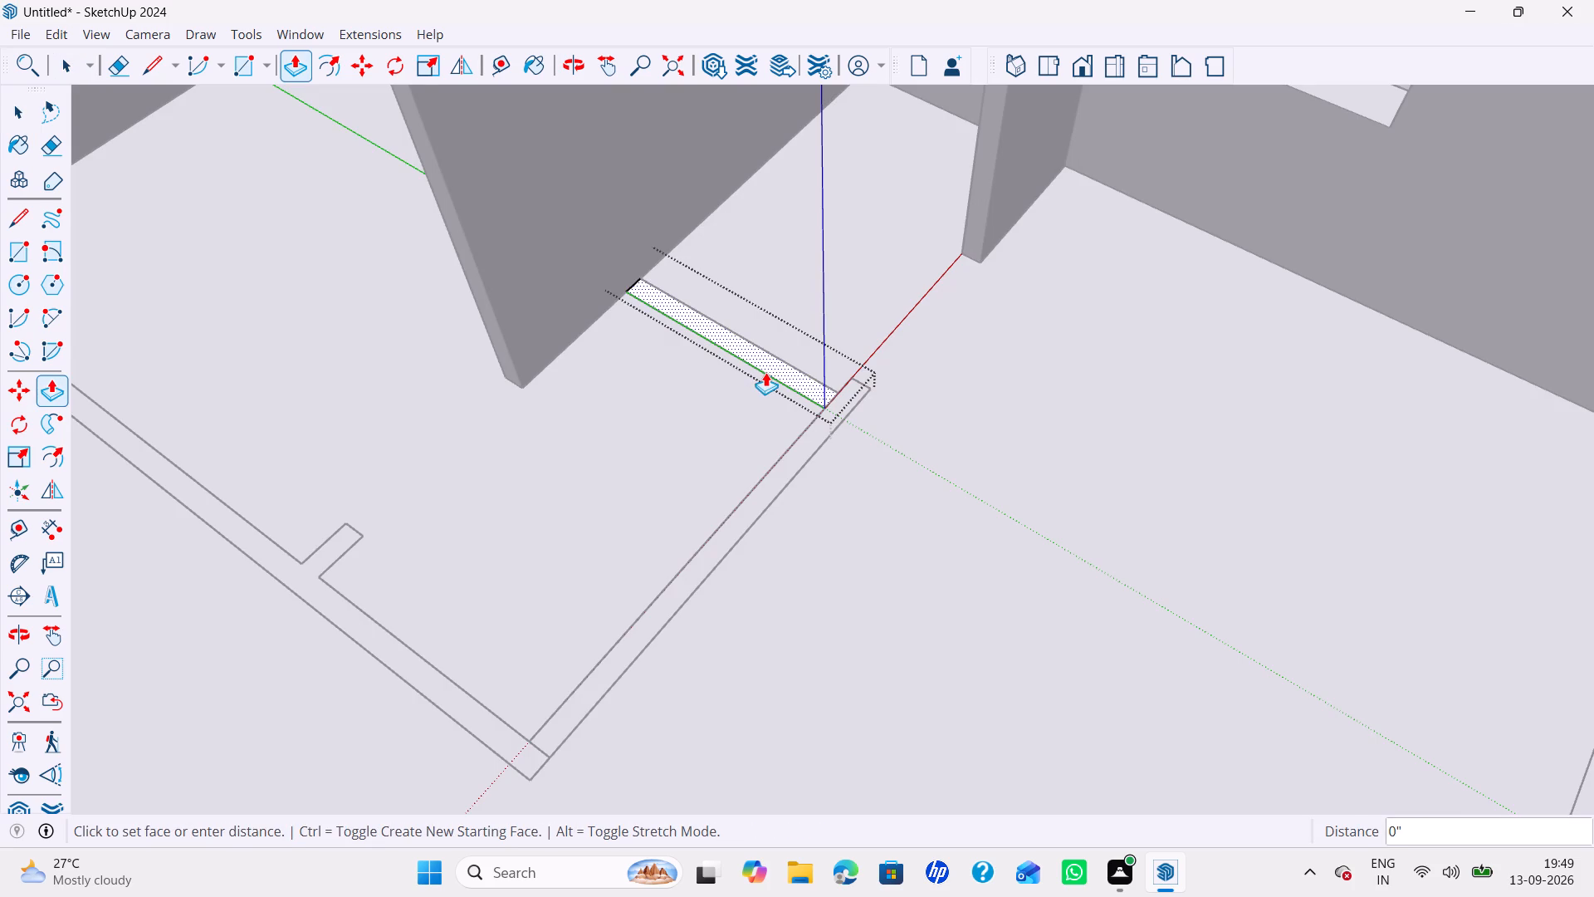
scroll(765, 372, "down", 8)
scroll(890, 352, "down", 5)
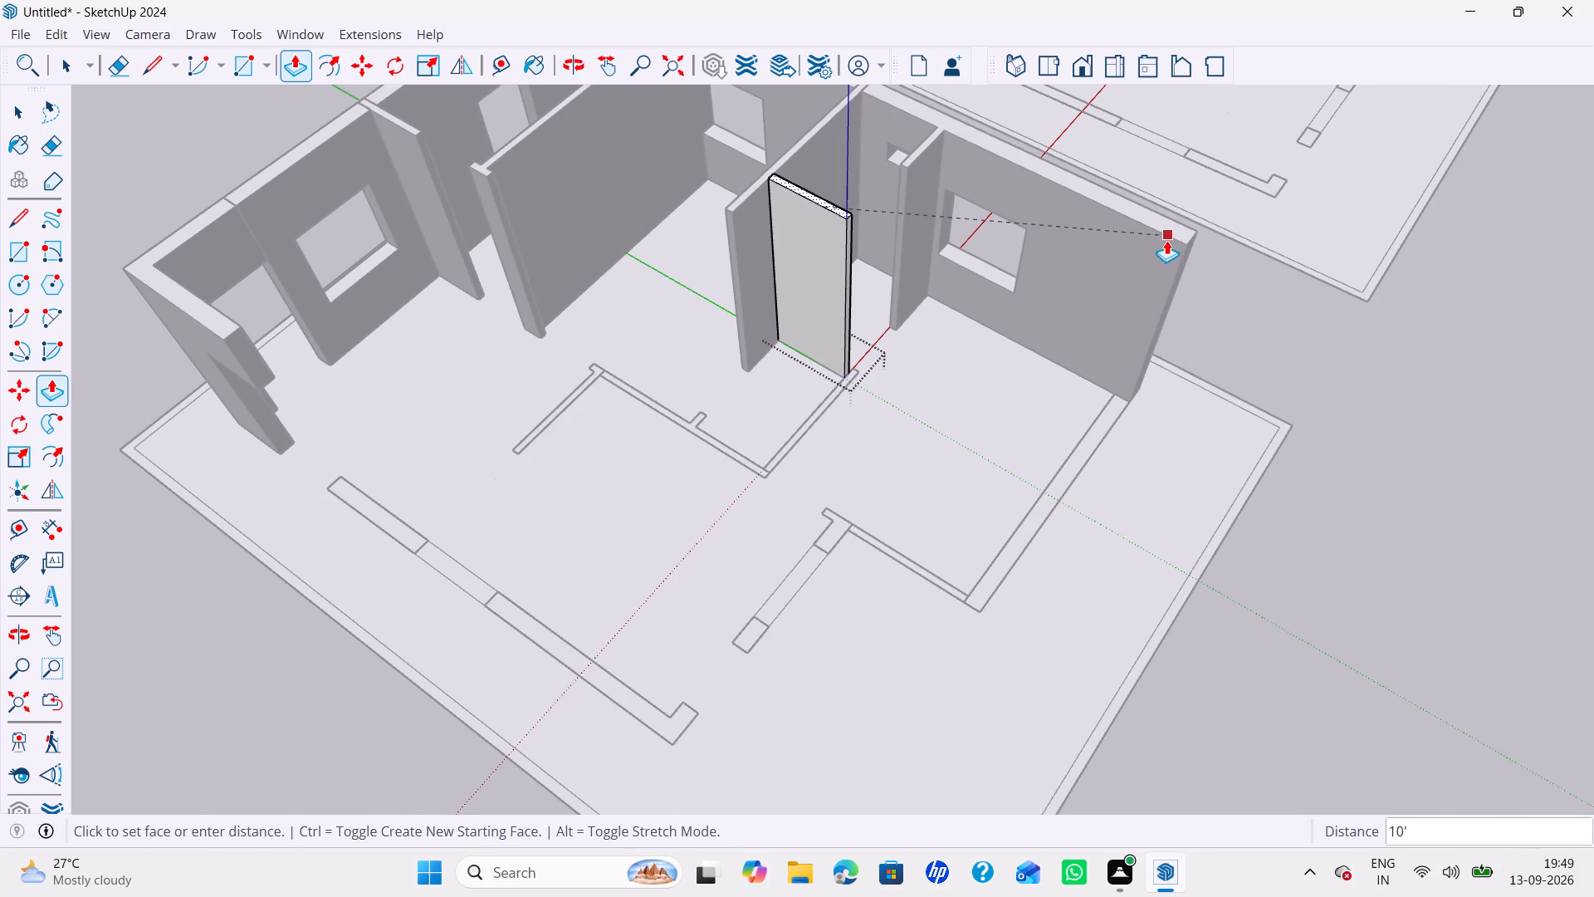
left_click(1166, 240)
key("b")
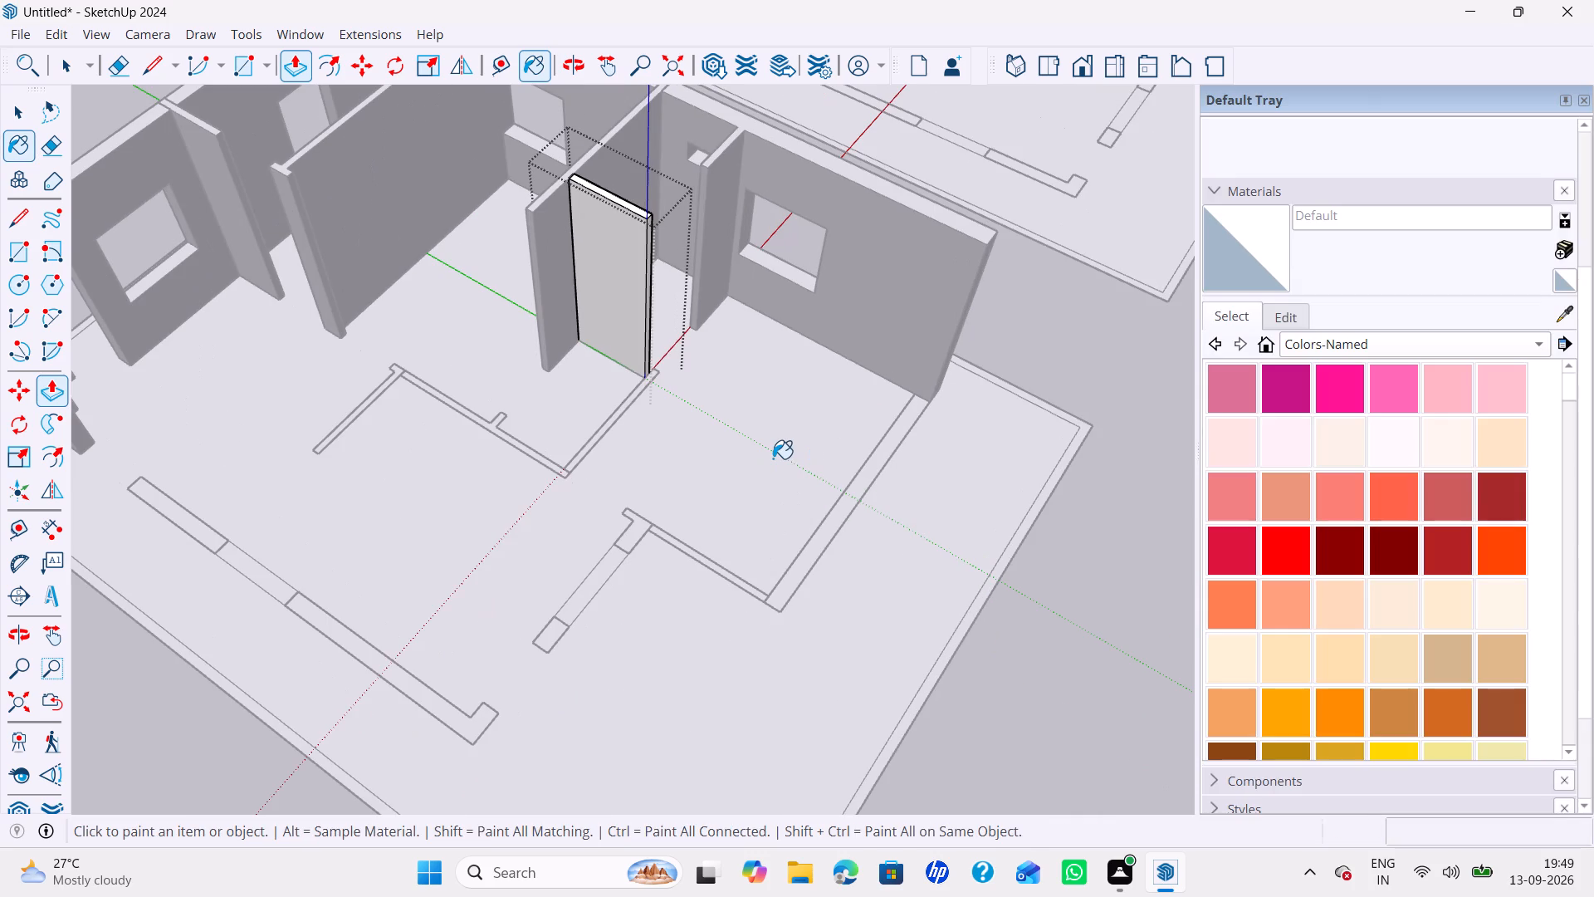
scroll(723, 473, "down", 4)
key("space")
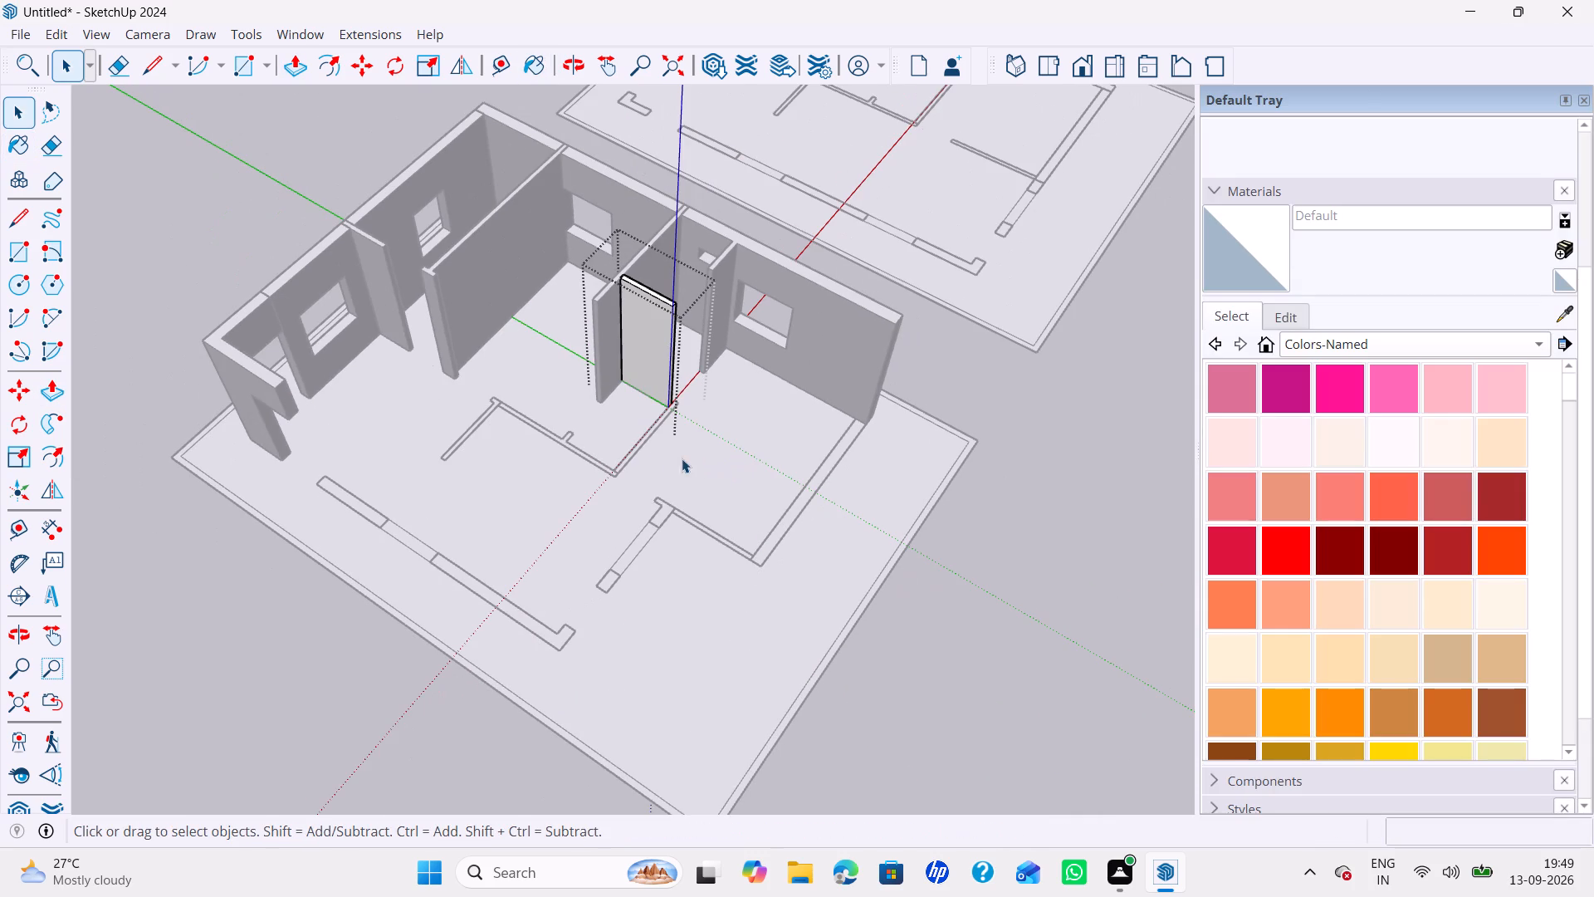
Open the thin partition group adjoining the short raised wall and extrude it up 10'.
double_click(641, 443)
scroll(641, 443, "up", 9)
double_click(651, 437)
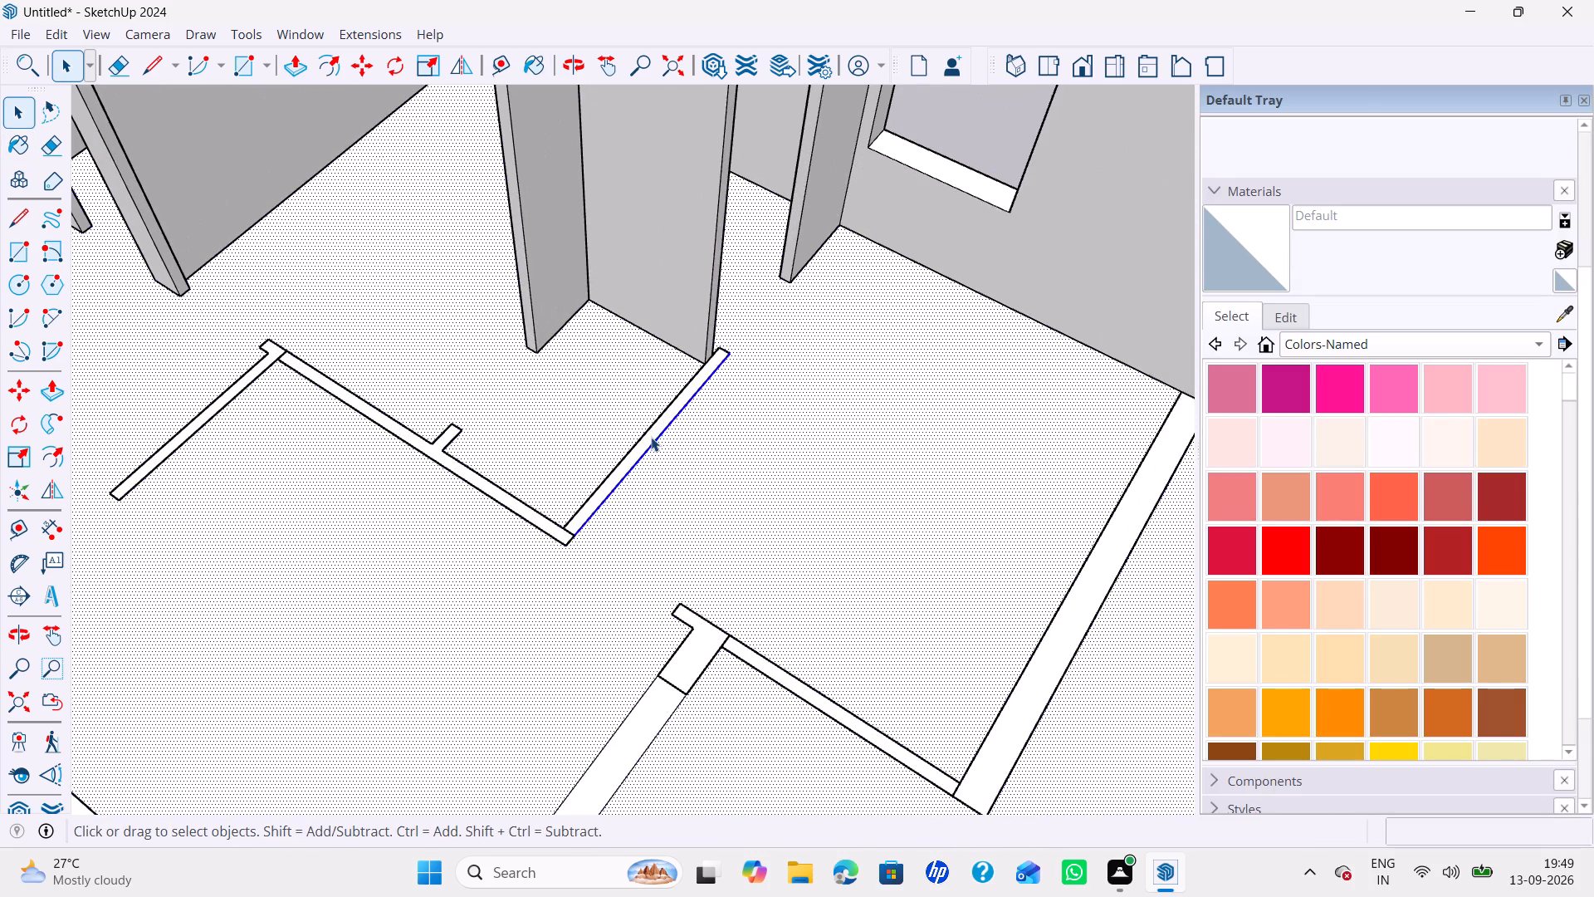
key("p")
double_click(666, 426)
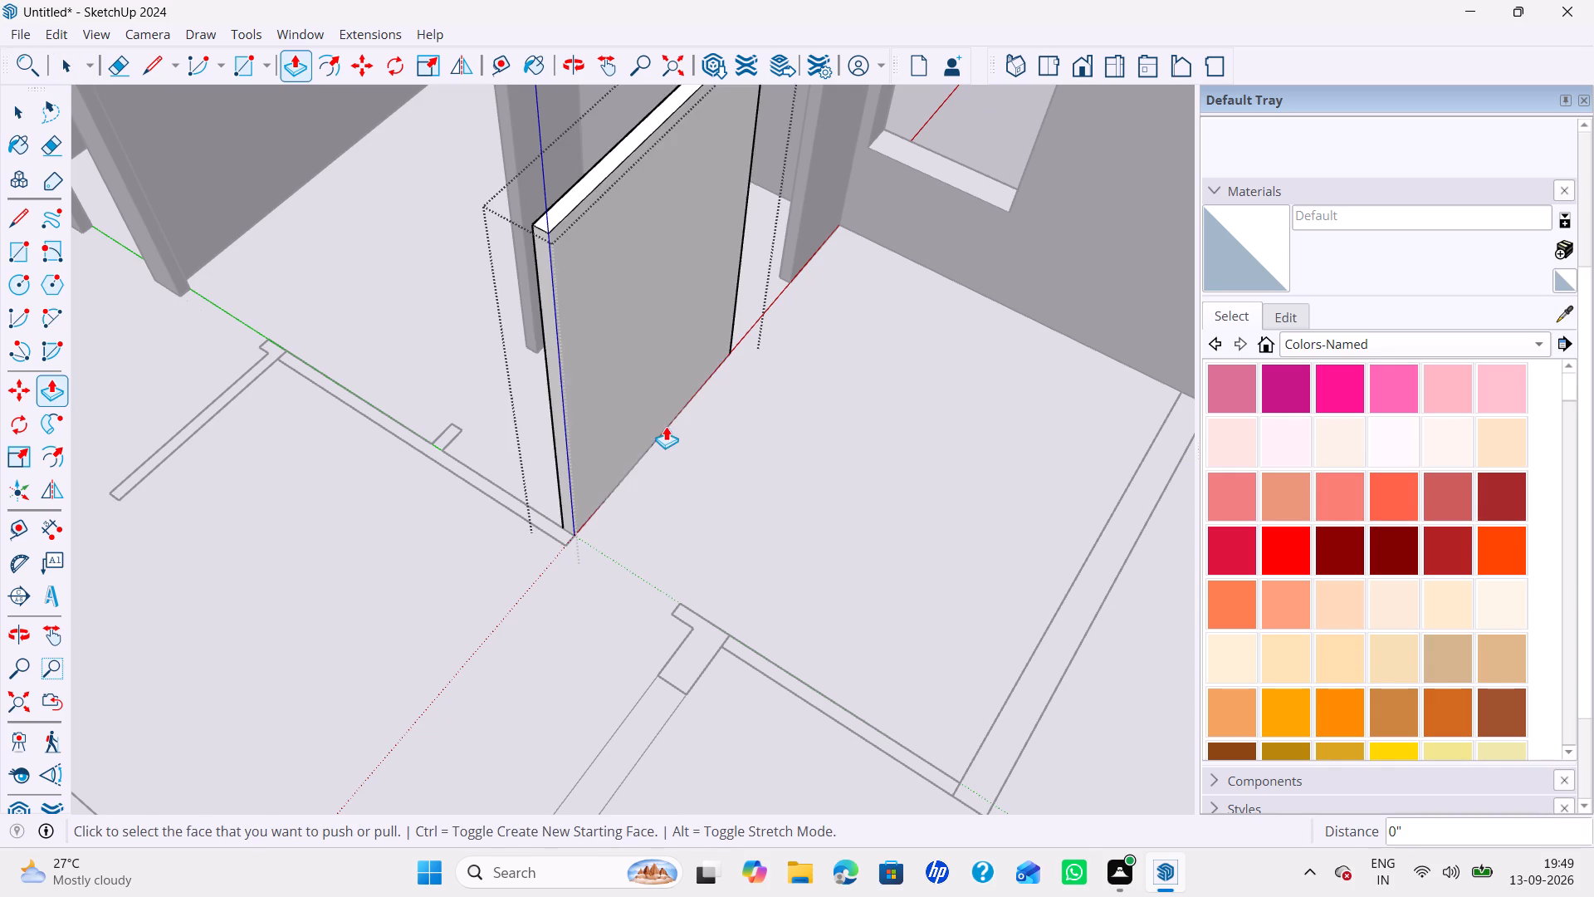
scroll(668, 424, "down", 8)
key("space")
Open the adjoining partition group with the small stub and extrude it up 10'.
scroll(583, 452, "up", 4)
left_click(566, 446)
scroll(566, 446, "up", 4)
double_click(566, 446)
key("p")
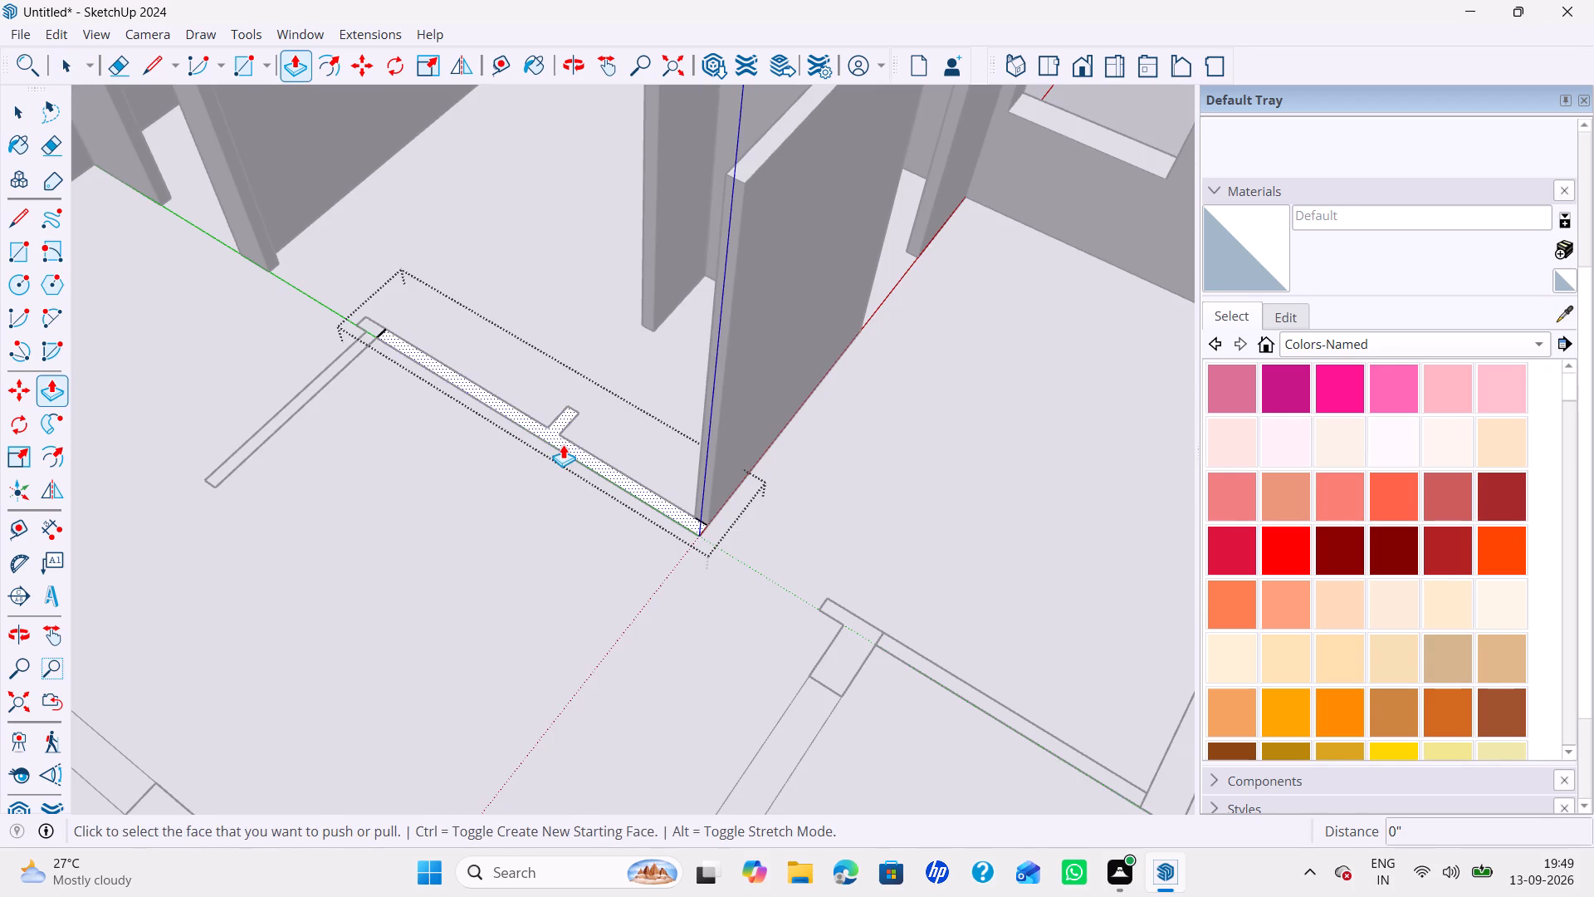
double_click(563, 444)
key("space")
Open the partition group at the far end of the stubbed partition and extrude it up 10'.
scroll(350, 358, "up", 1)
double_click(350, 358)
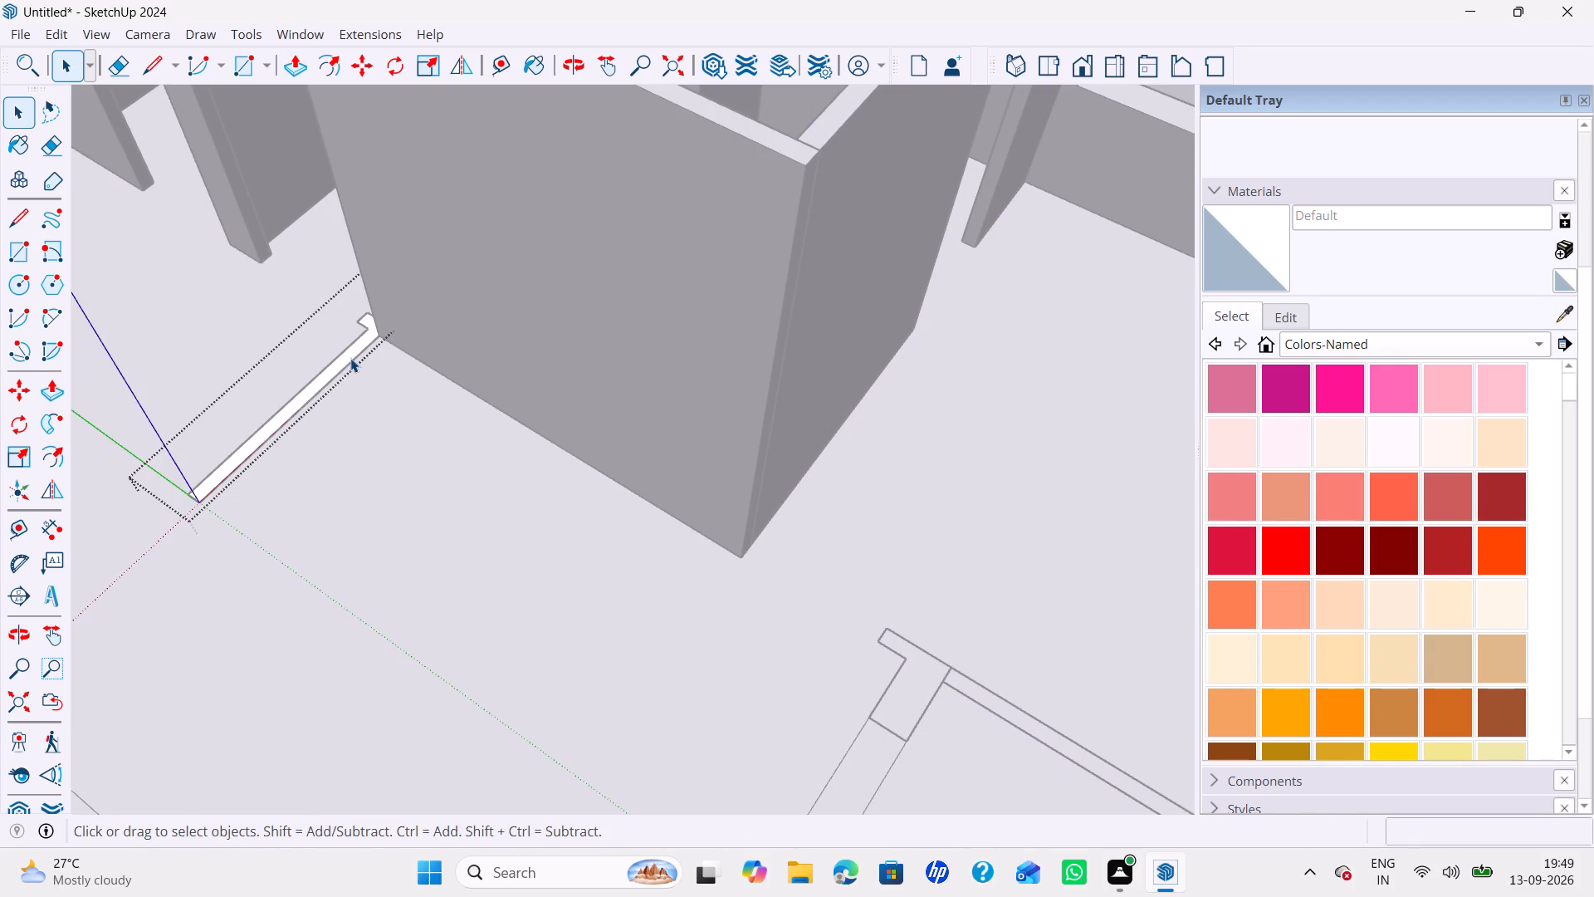
key("p")
double_click(333, 375)
key("space")
Open the thick outer side wall group extending from the raised windowed wall's end and extrude it up 10'.
scroll(437, 412, "down", 4)
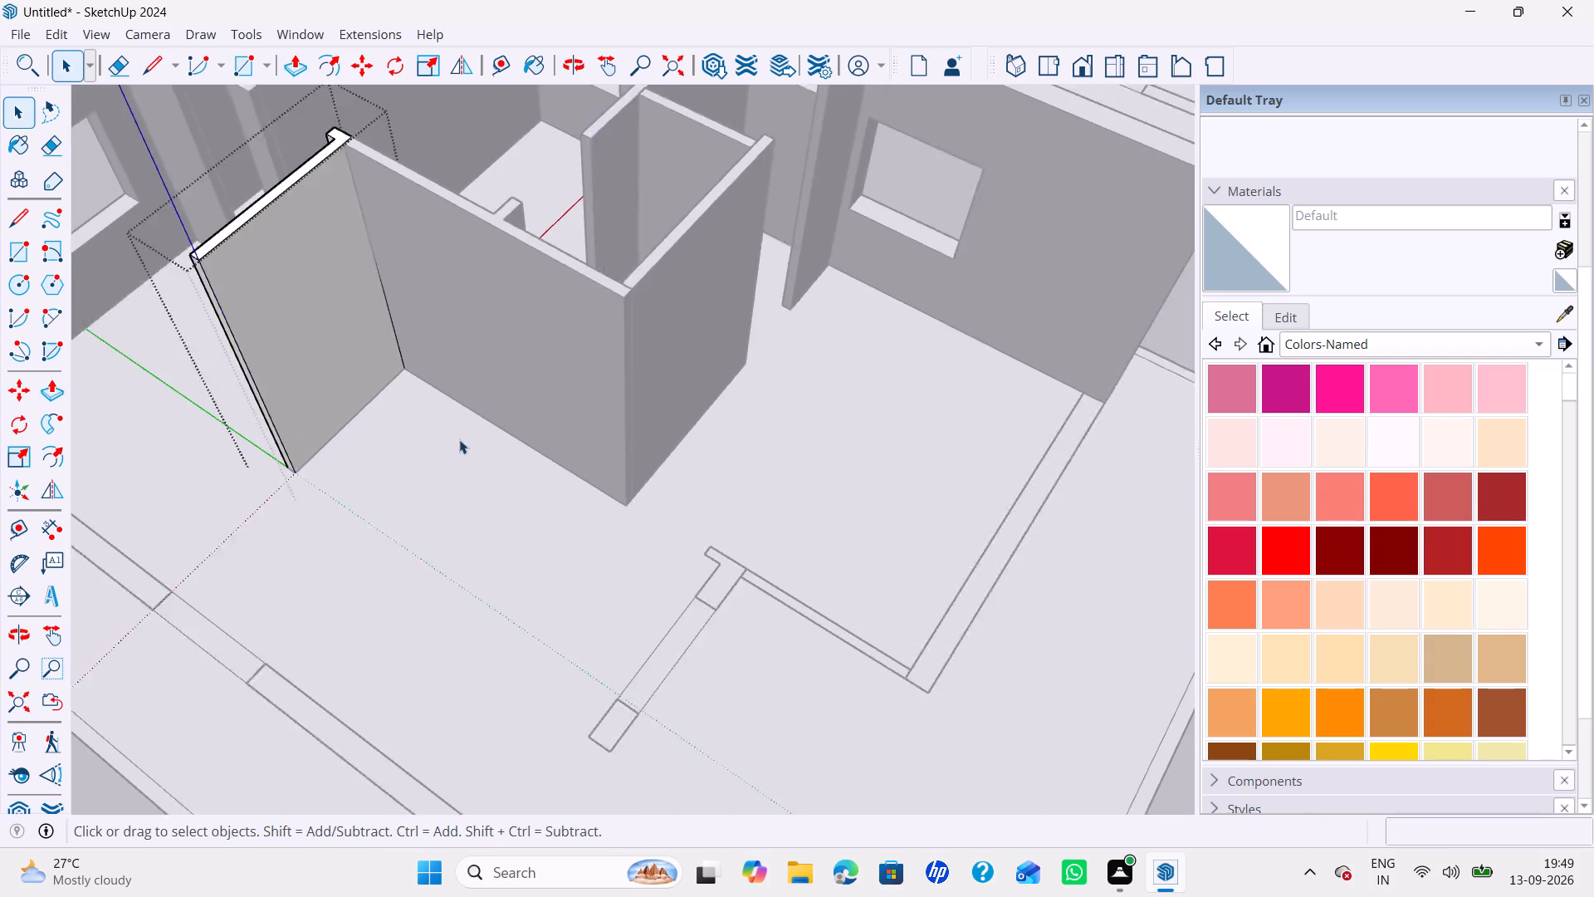
scroll(459, 439, "down", 2)
scroll(614, 483, "down", 5)
left_click(665, 553)
double_click(817, 532)
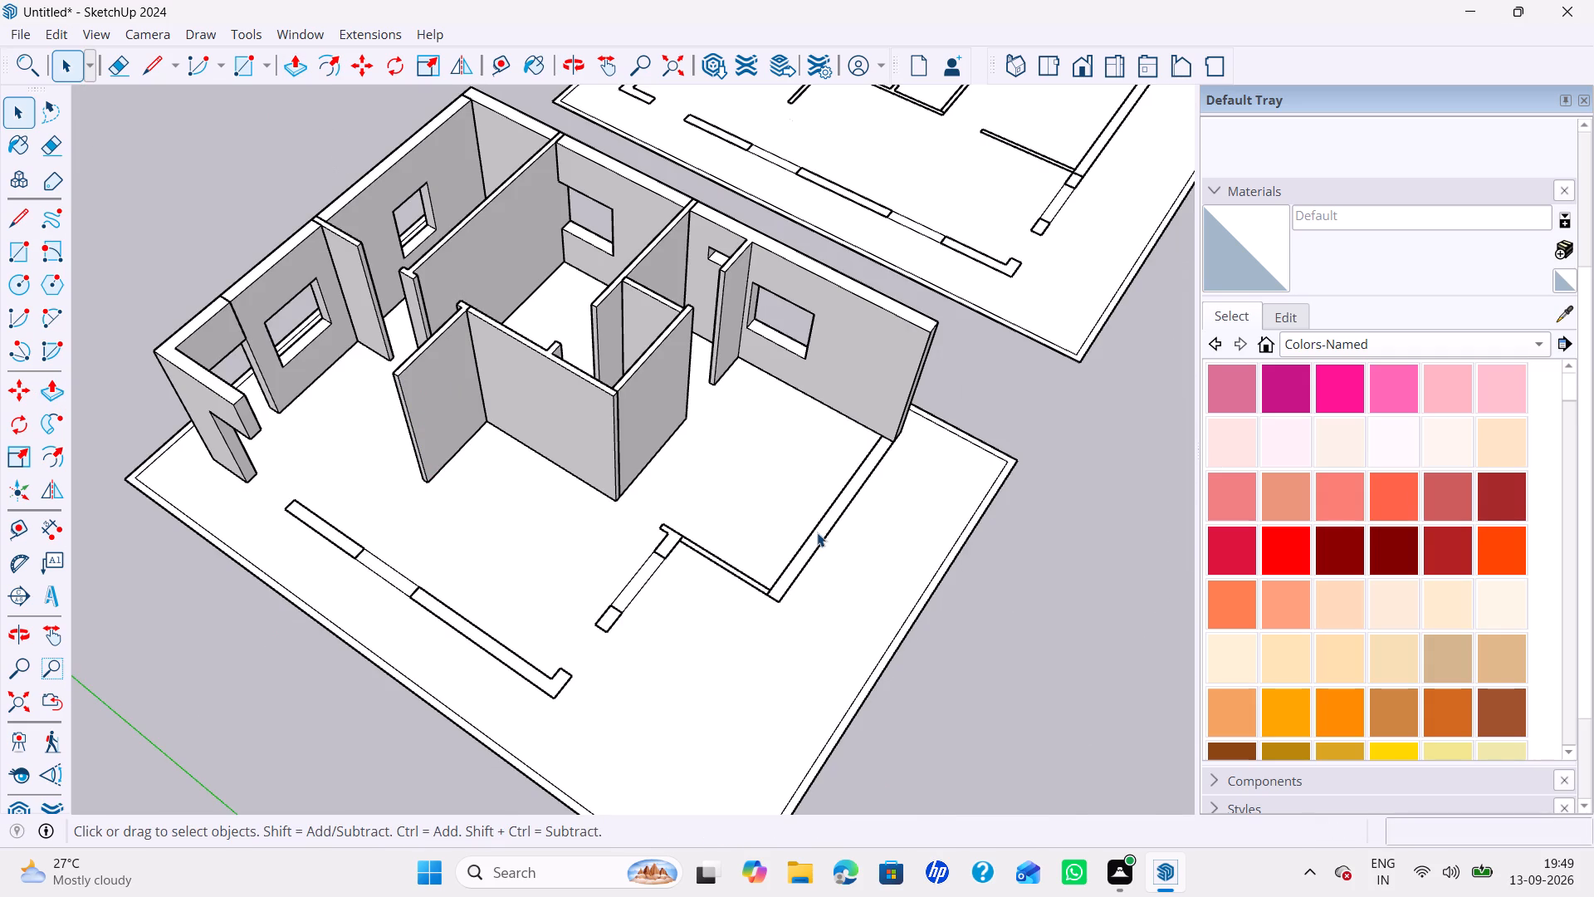
key("p")
key("space")
double_click(830, 521)
key("p")
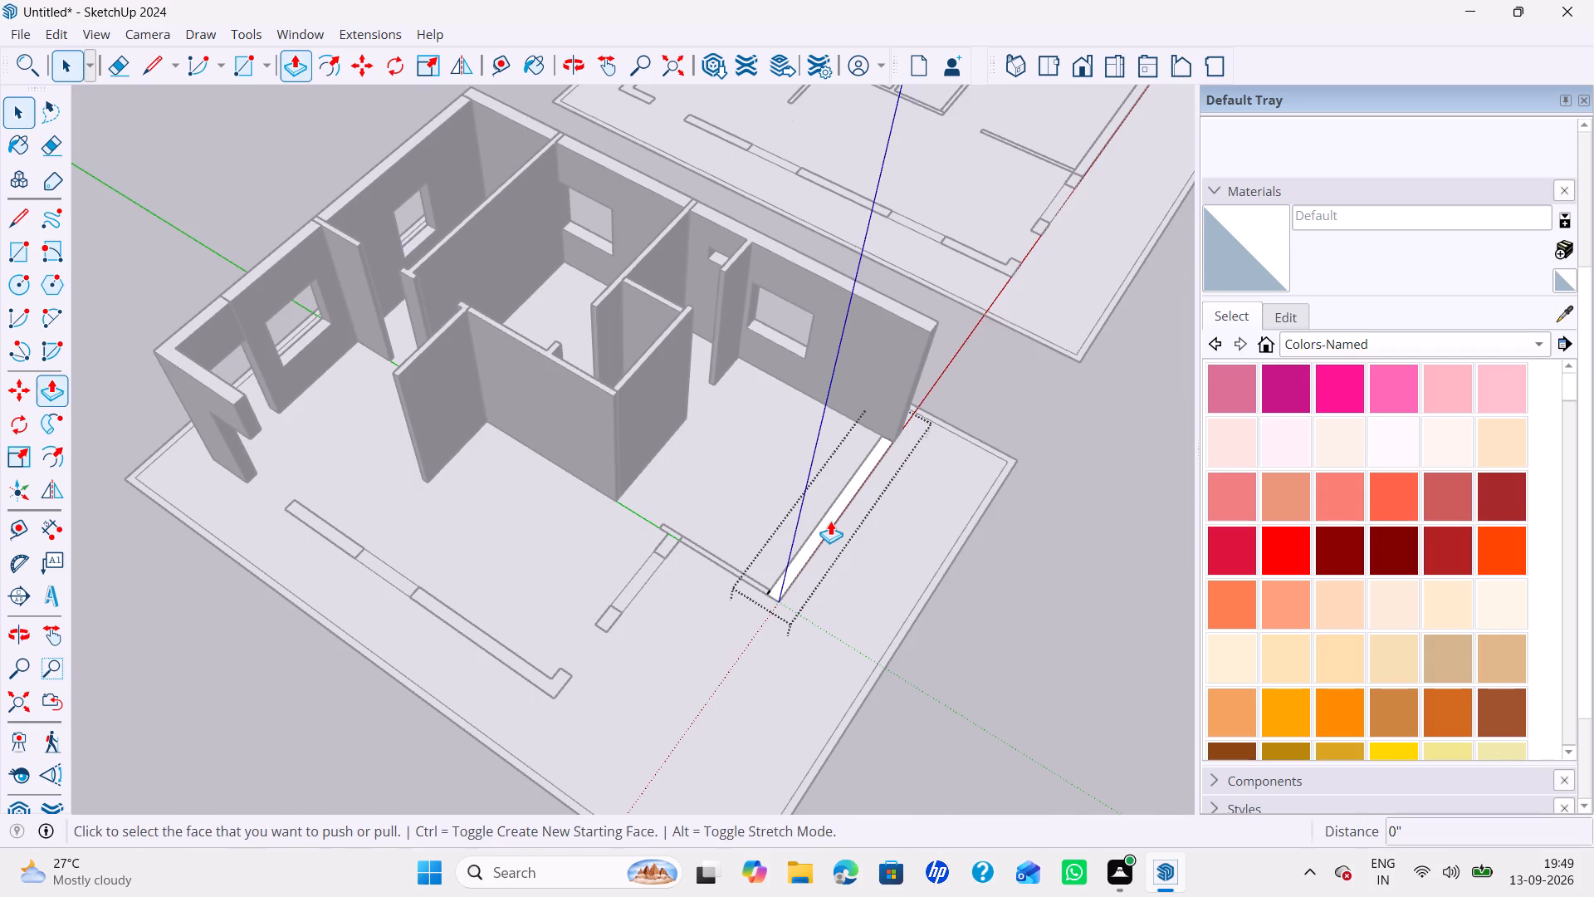
double_click(830, 515)
key("space")
Open the thin wall group running from the outer side wall's corner and extrude it up 10'.
left_click(677, 541)
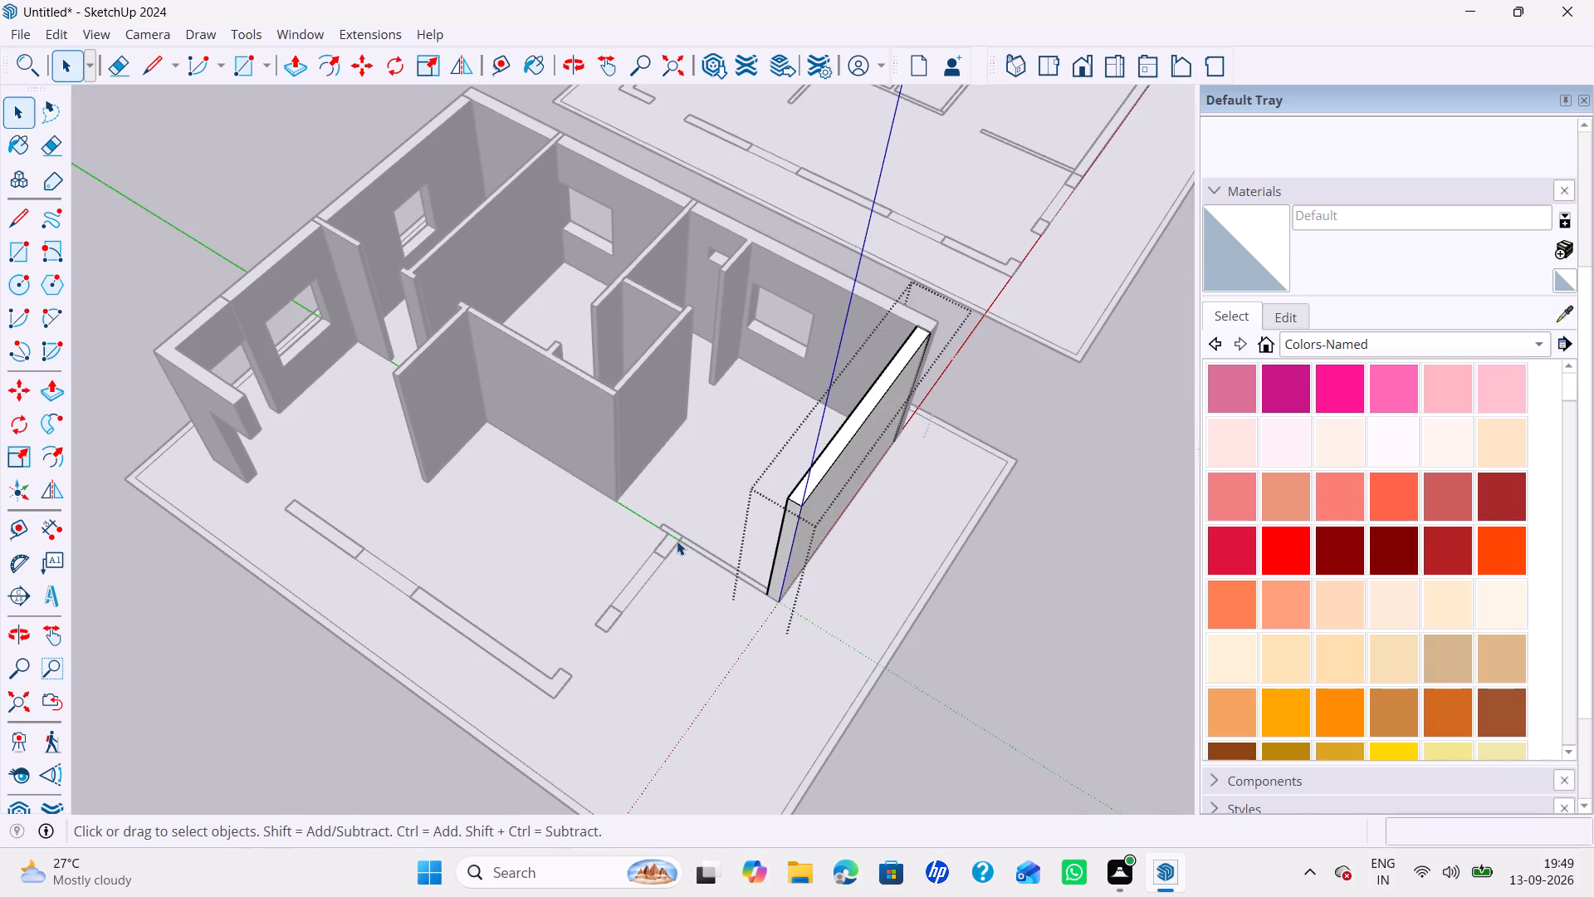
scroll(677, 541, "up", 5)
double_click(702, 548)
key("p")
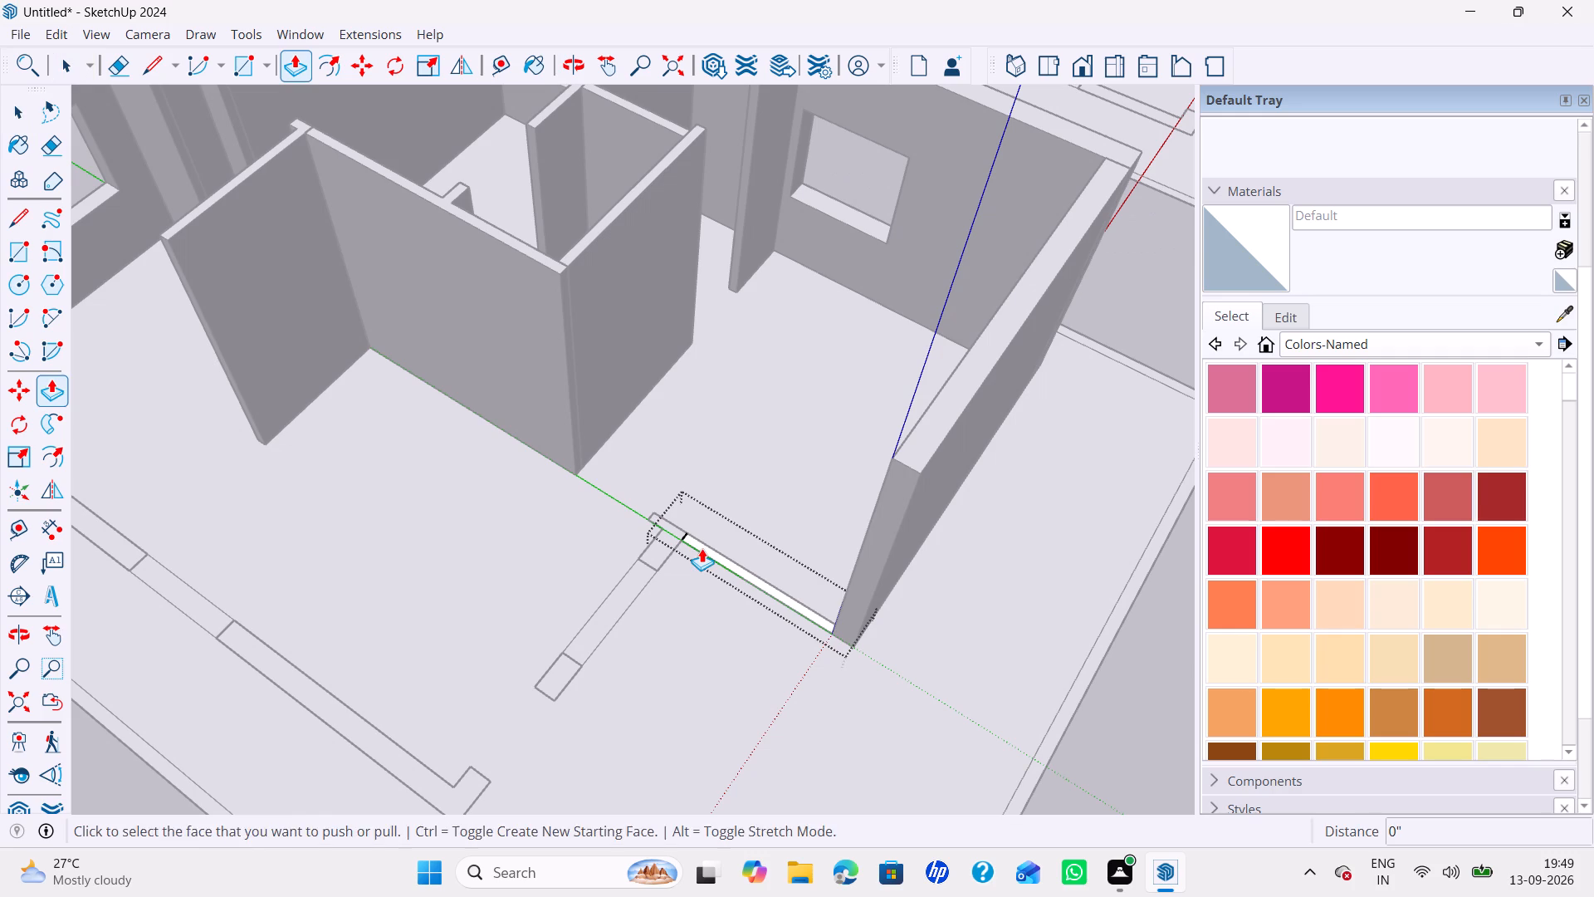
double_click(702, 548)
key("space")
Open the adjoining wall group with the window gap and extrude both its corner piece and end segment up 10'.
double_click(667, 548)
left_click(666, 548)
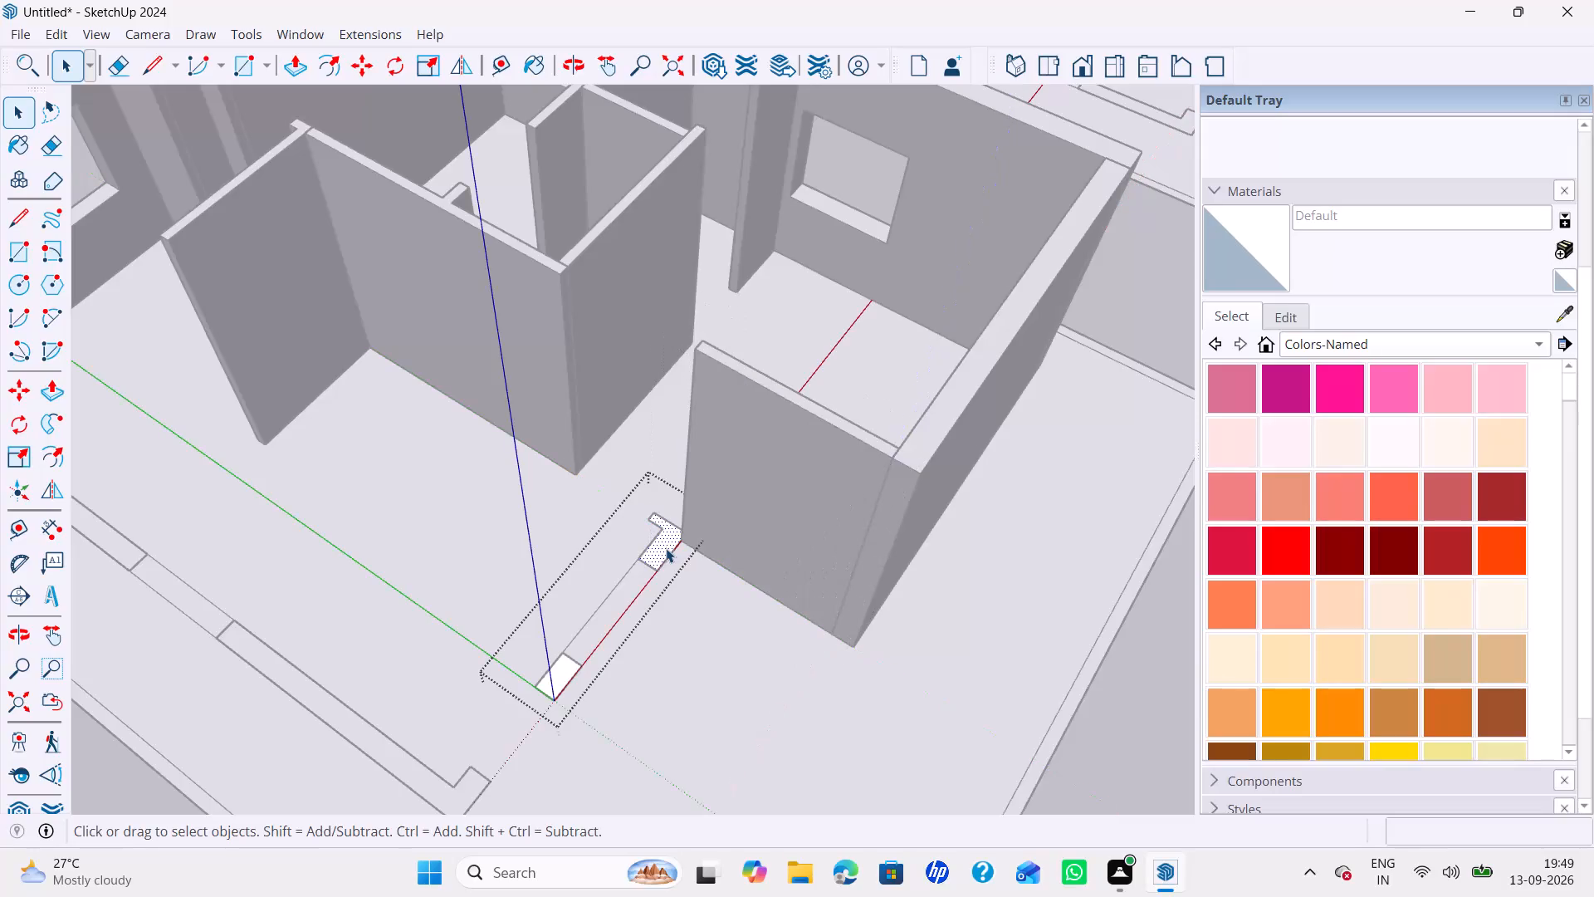
key("p")
double_click(666, 548)
key("space")
left_click(627, 596)
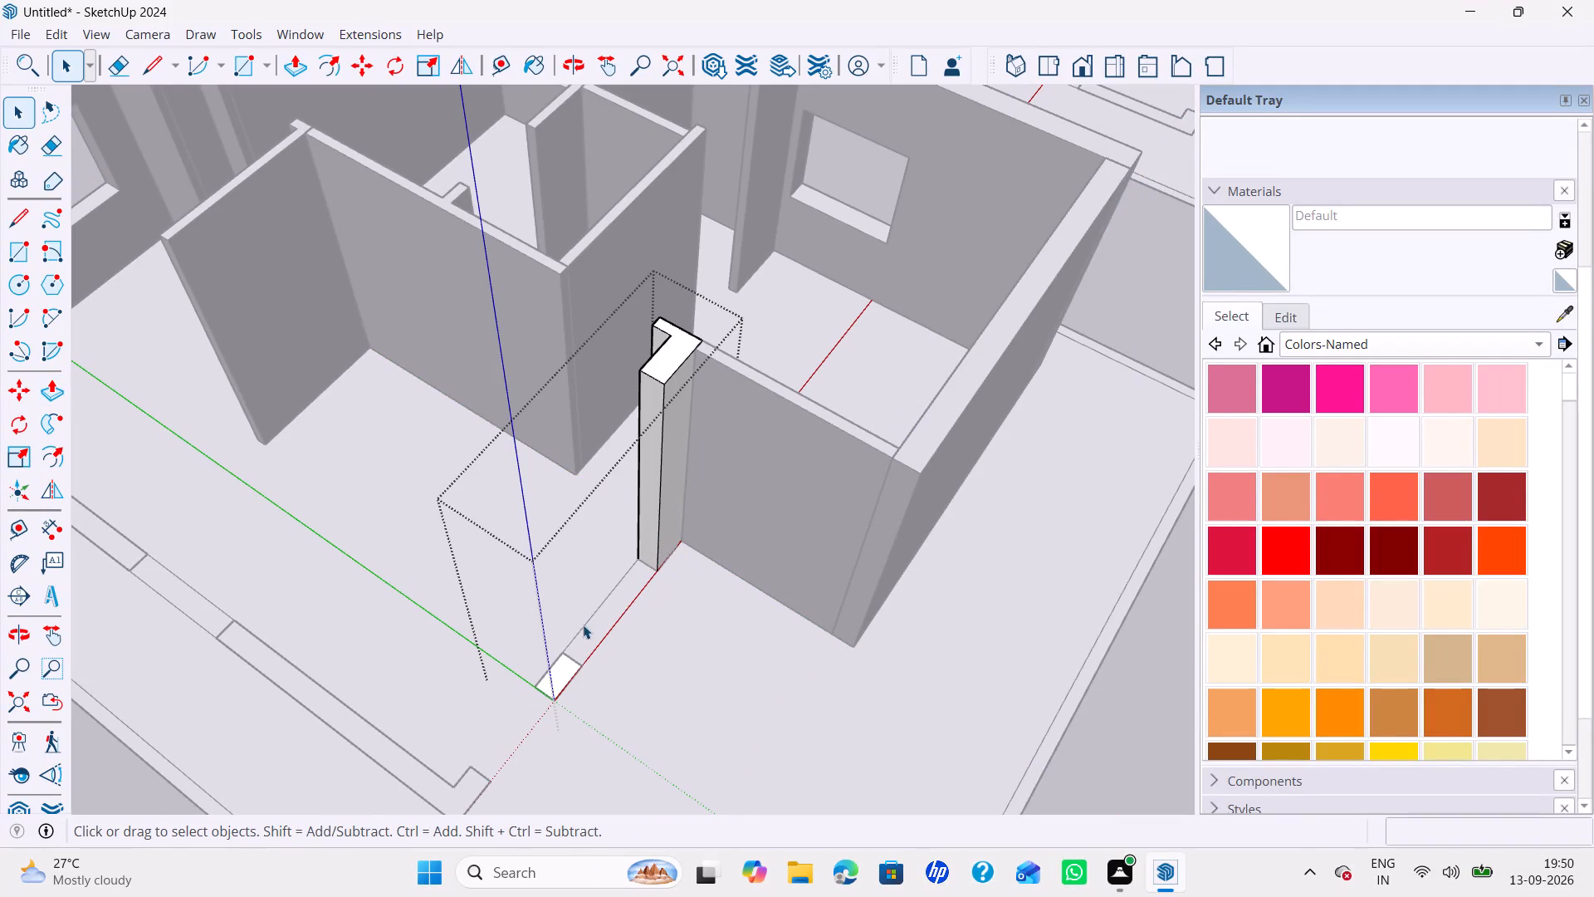
double_click(571, 669)
key("p")
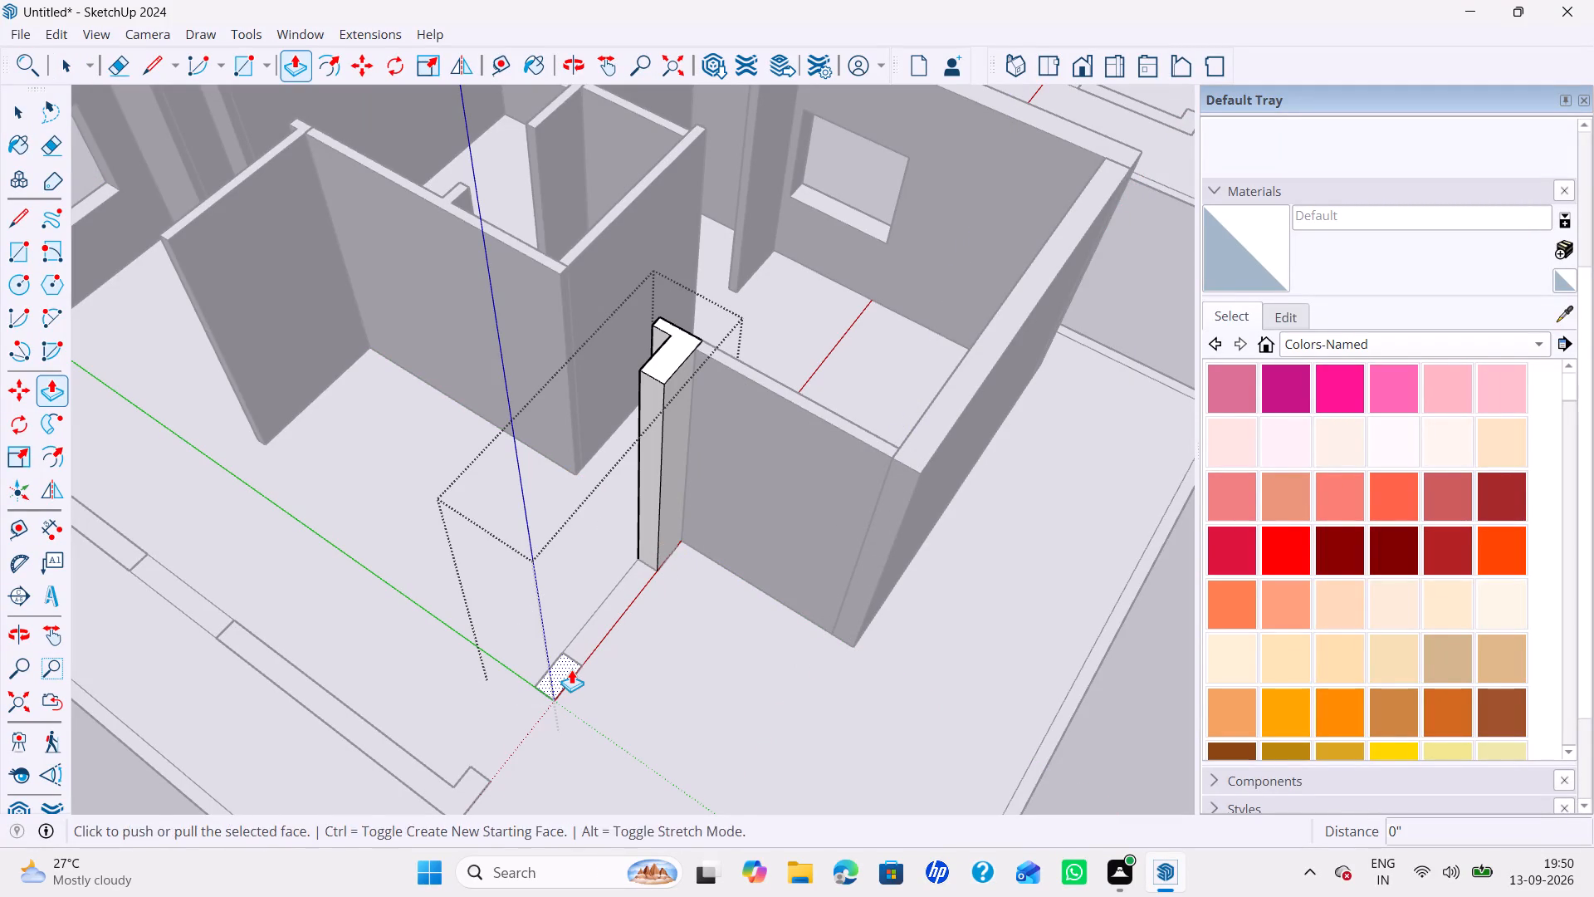
double_click(571, 669)
key("space")
Copy the corner piece's top end edge 3' down its gap-side face, and copy that edge another 4' down.
left_click(660, 385)
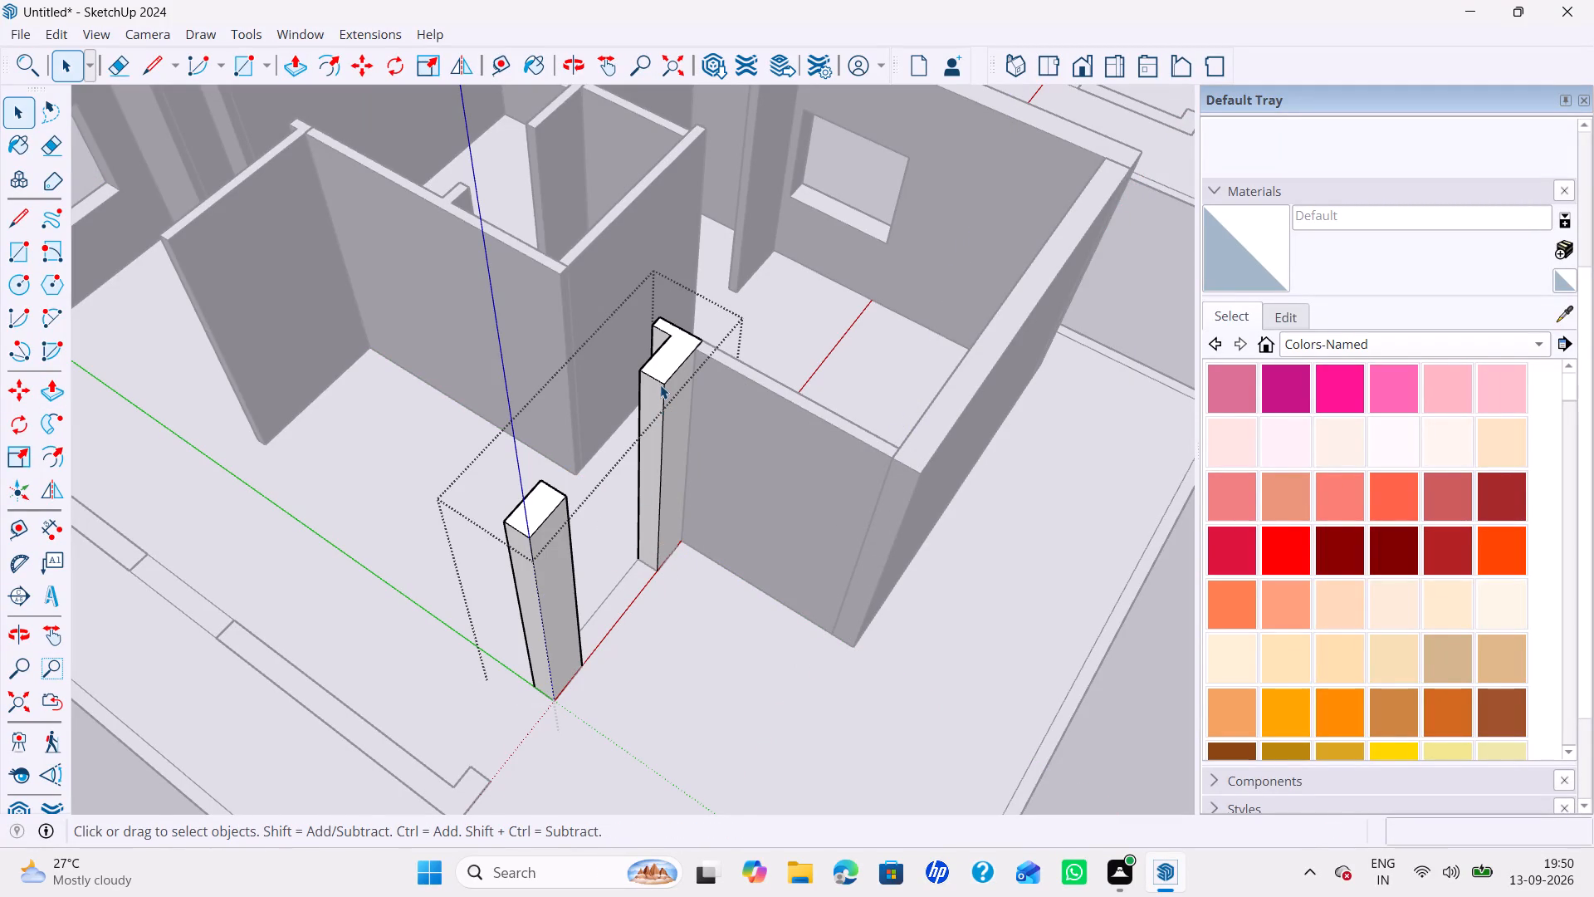
key("m")
left_click(666, 384, "ctrl")
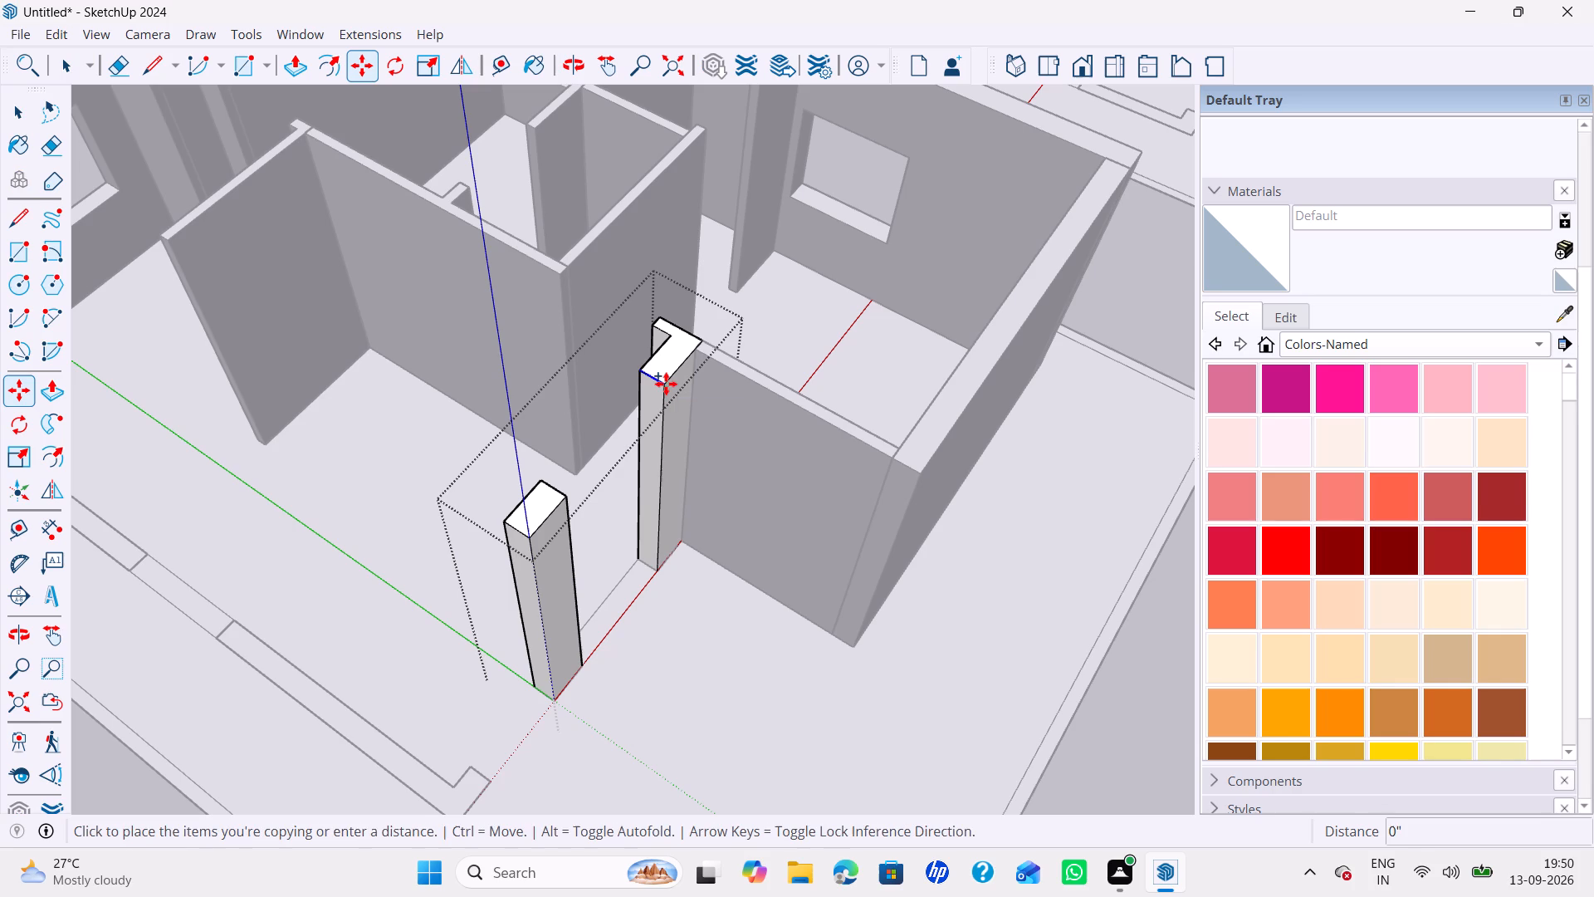
key("Up")
left_click(666, 408)
key("3")
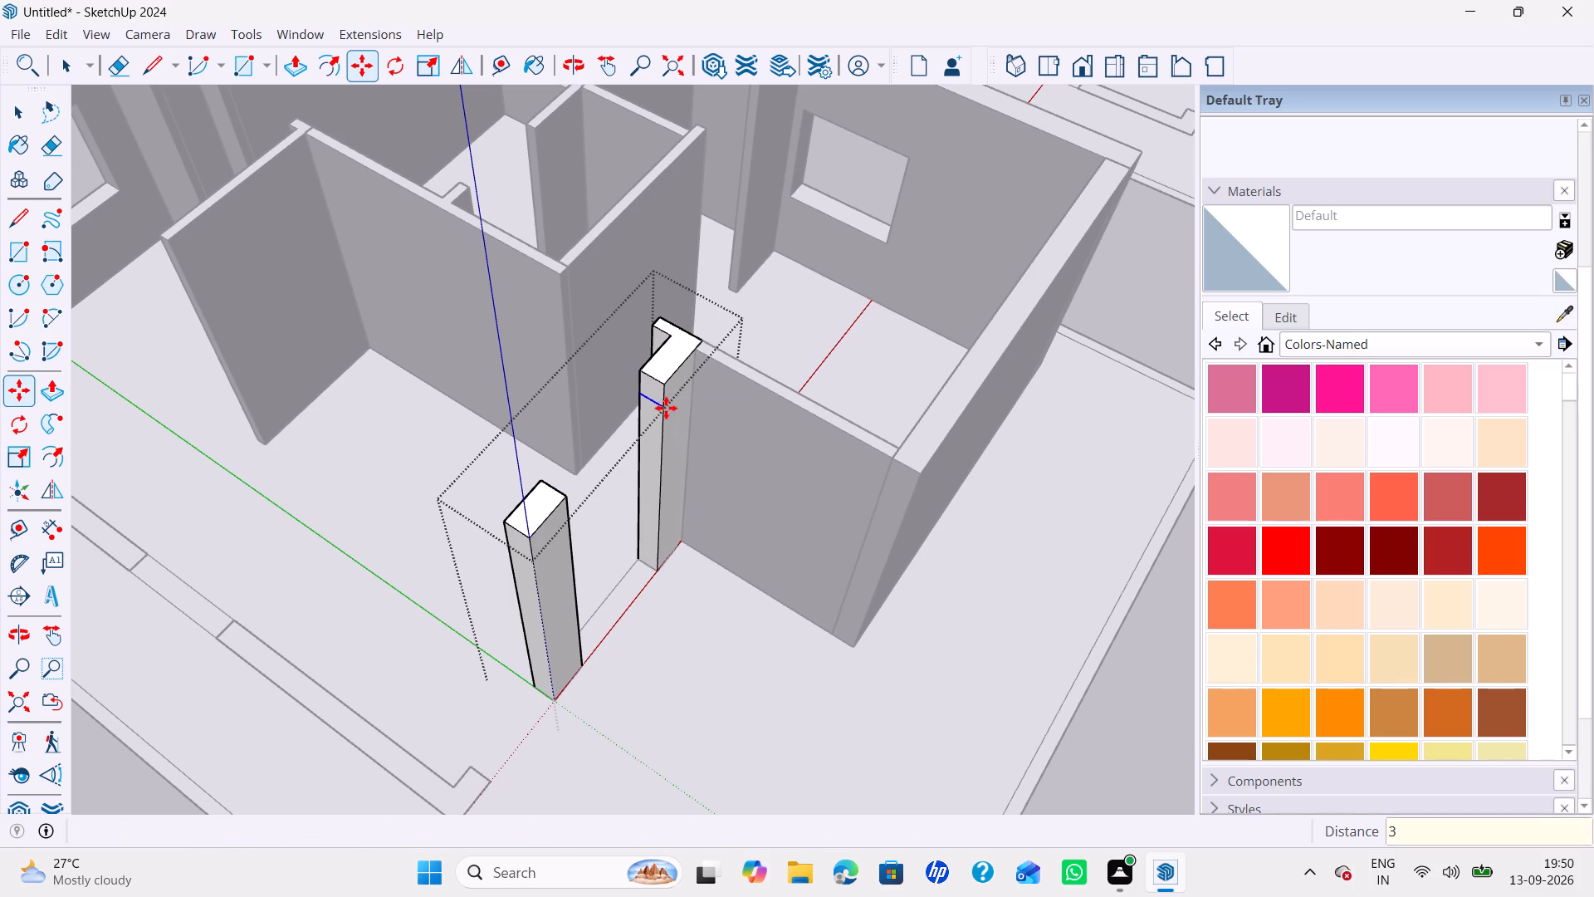
key("apostrophe")
key("Return")
left_click(659, 451)
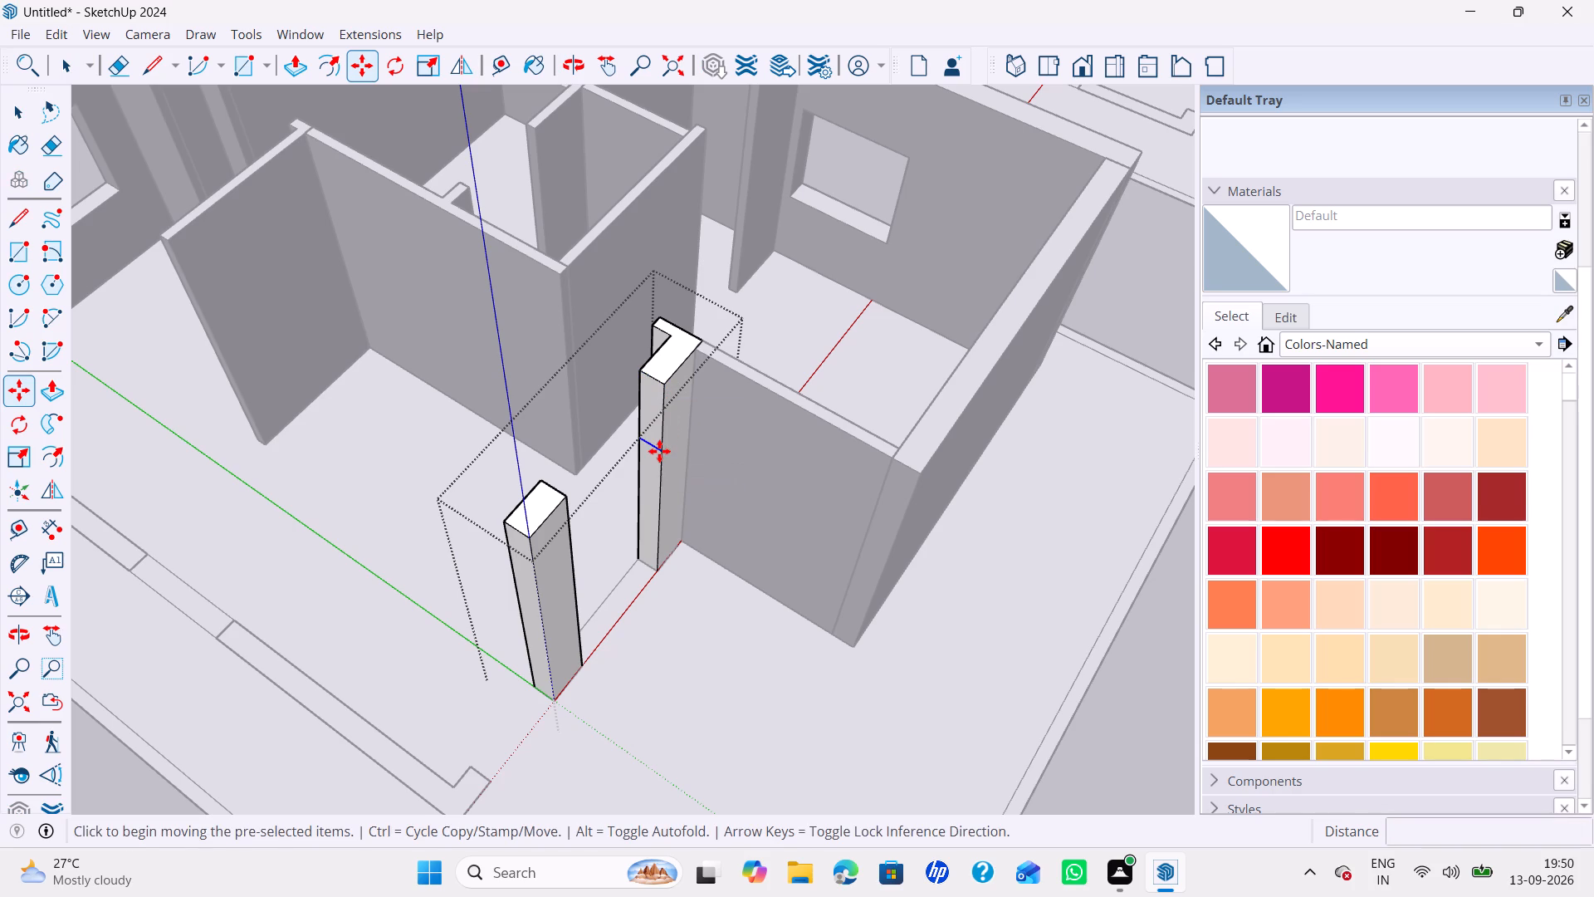
key("Up")
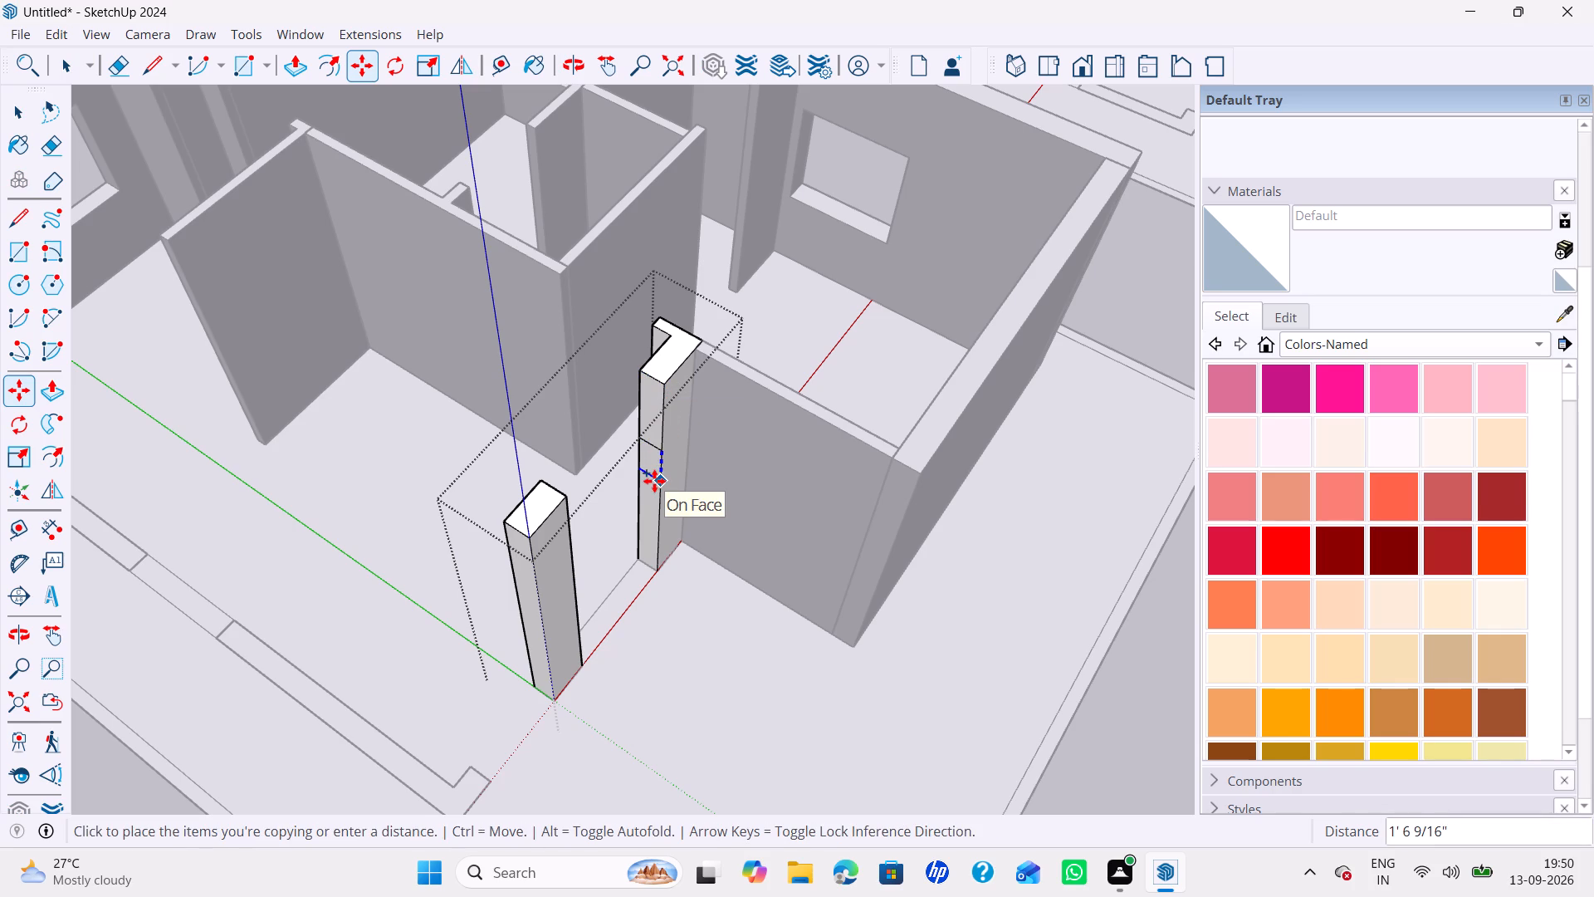
type("4'")
key("Return")
key("space")
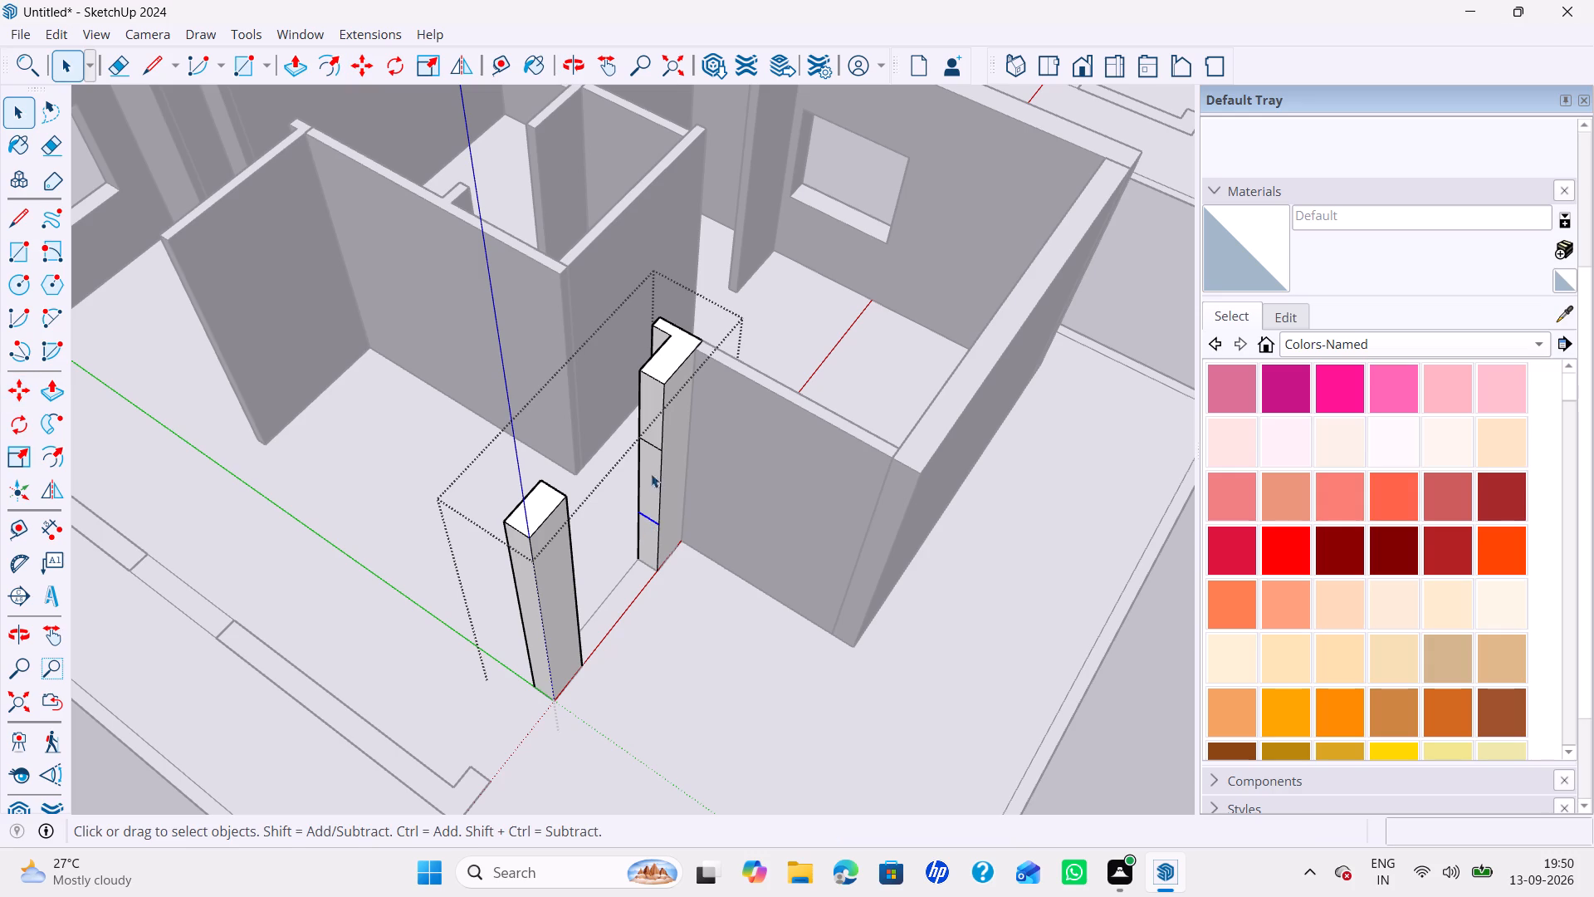
Extrude the top and bottom parts of the divided end face 4' to the opposite segment, leaving a window opening.
key("p")
left_click(657, 424)
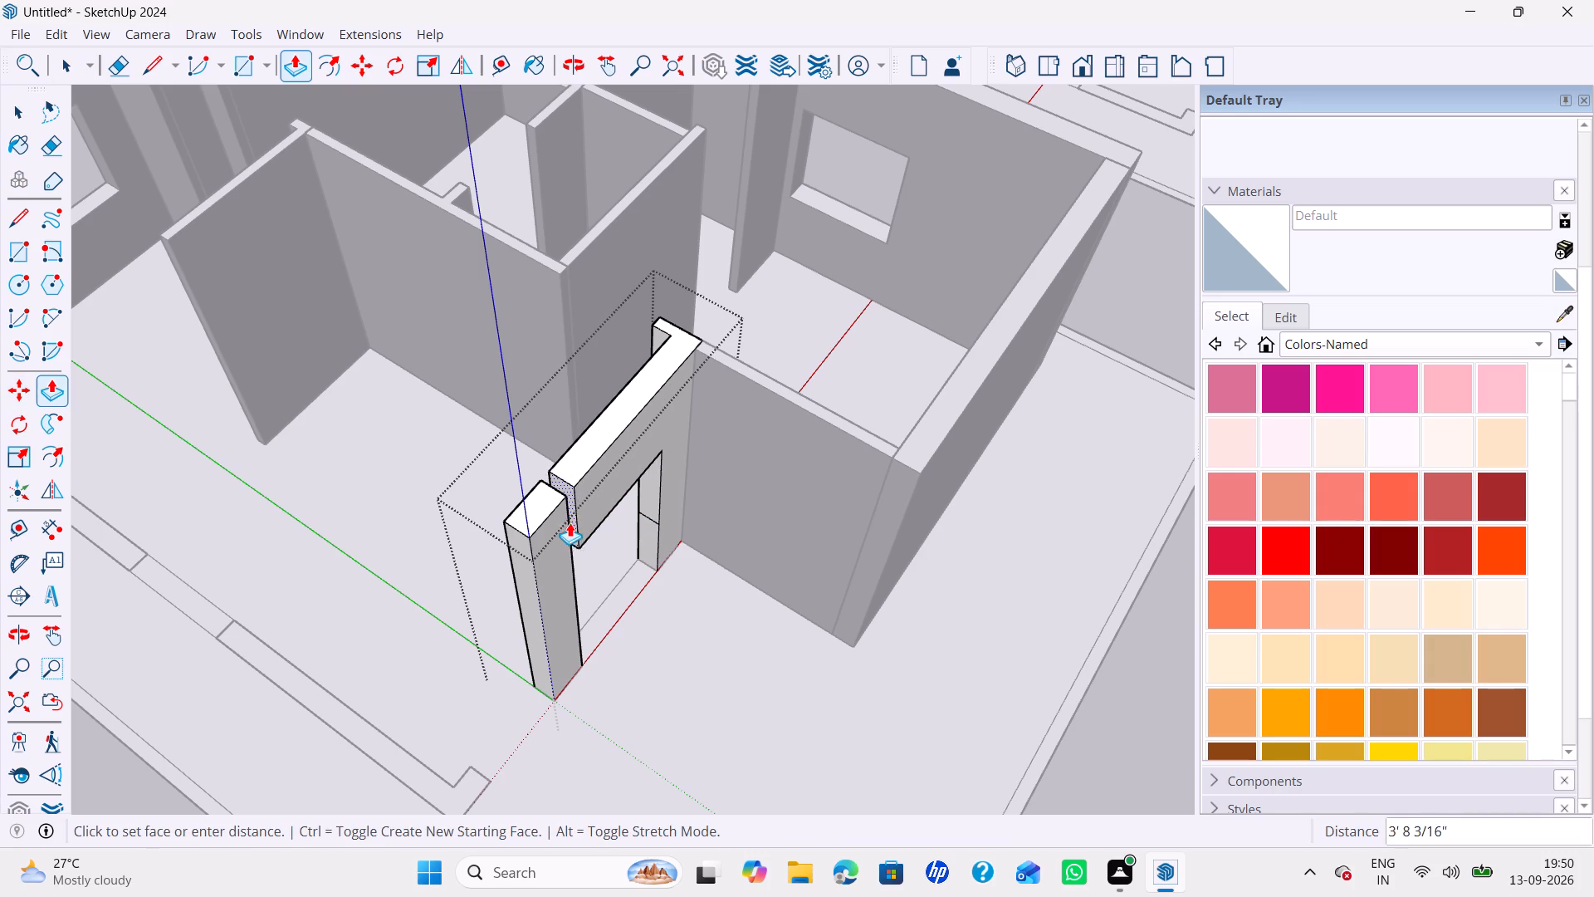
scroll(570, 527, "down", 4)
middle_click_drag(570, 531, 501, 532)
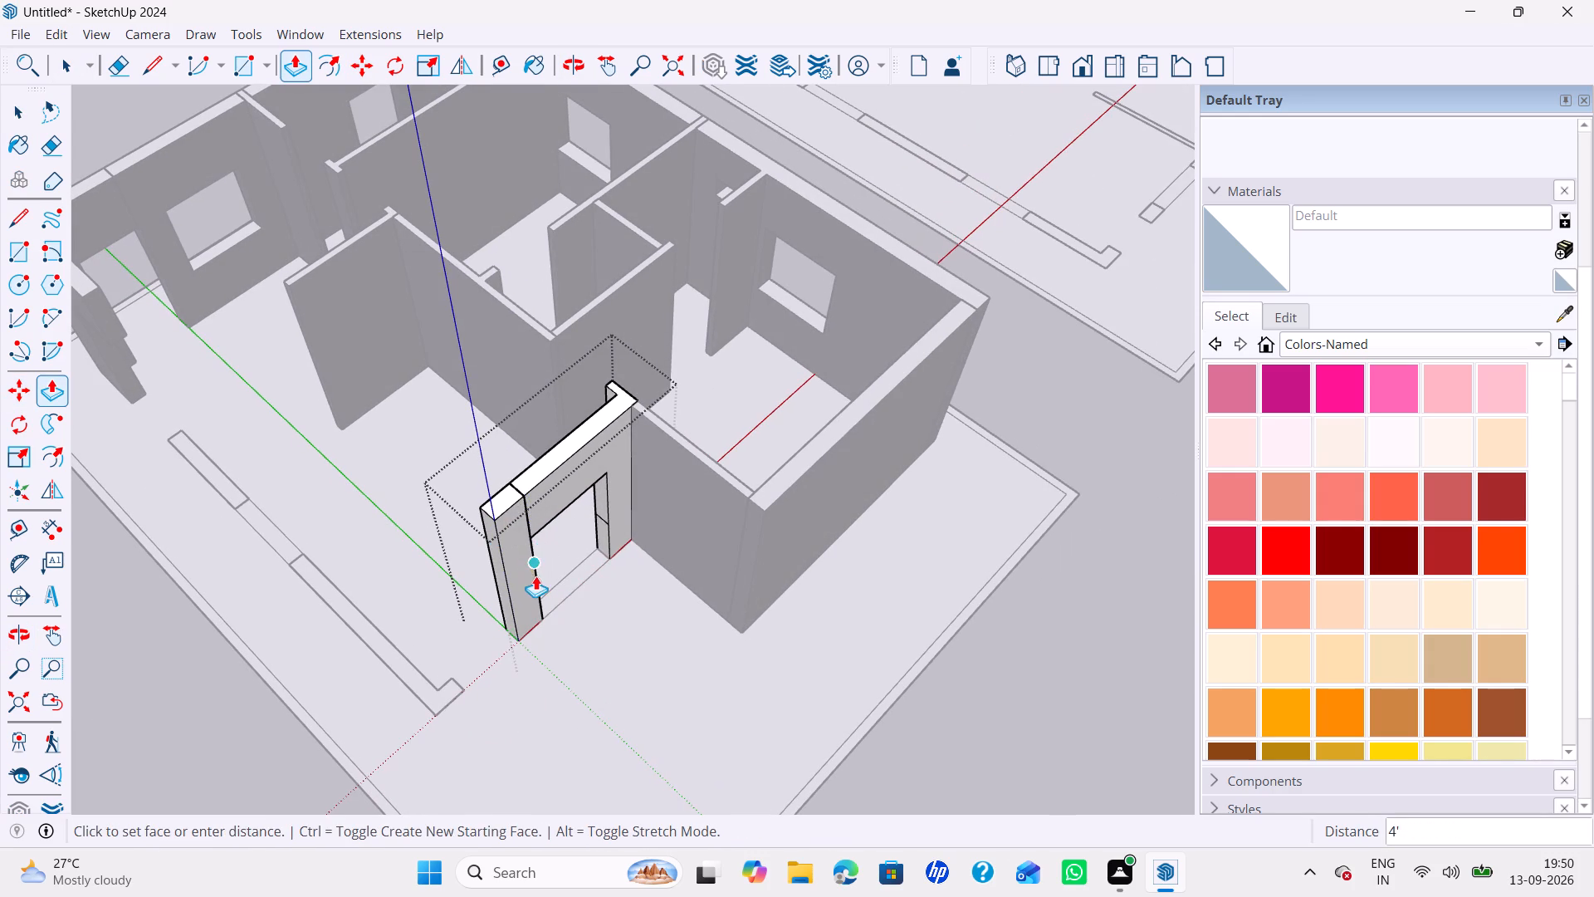
left_click(535, 576)
double_click(601, 536)
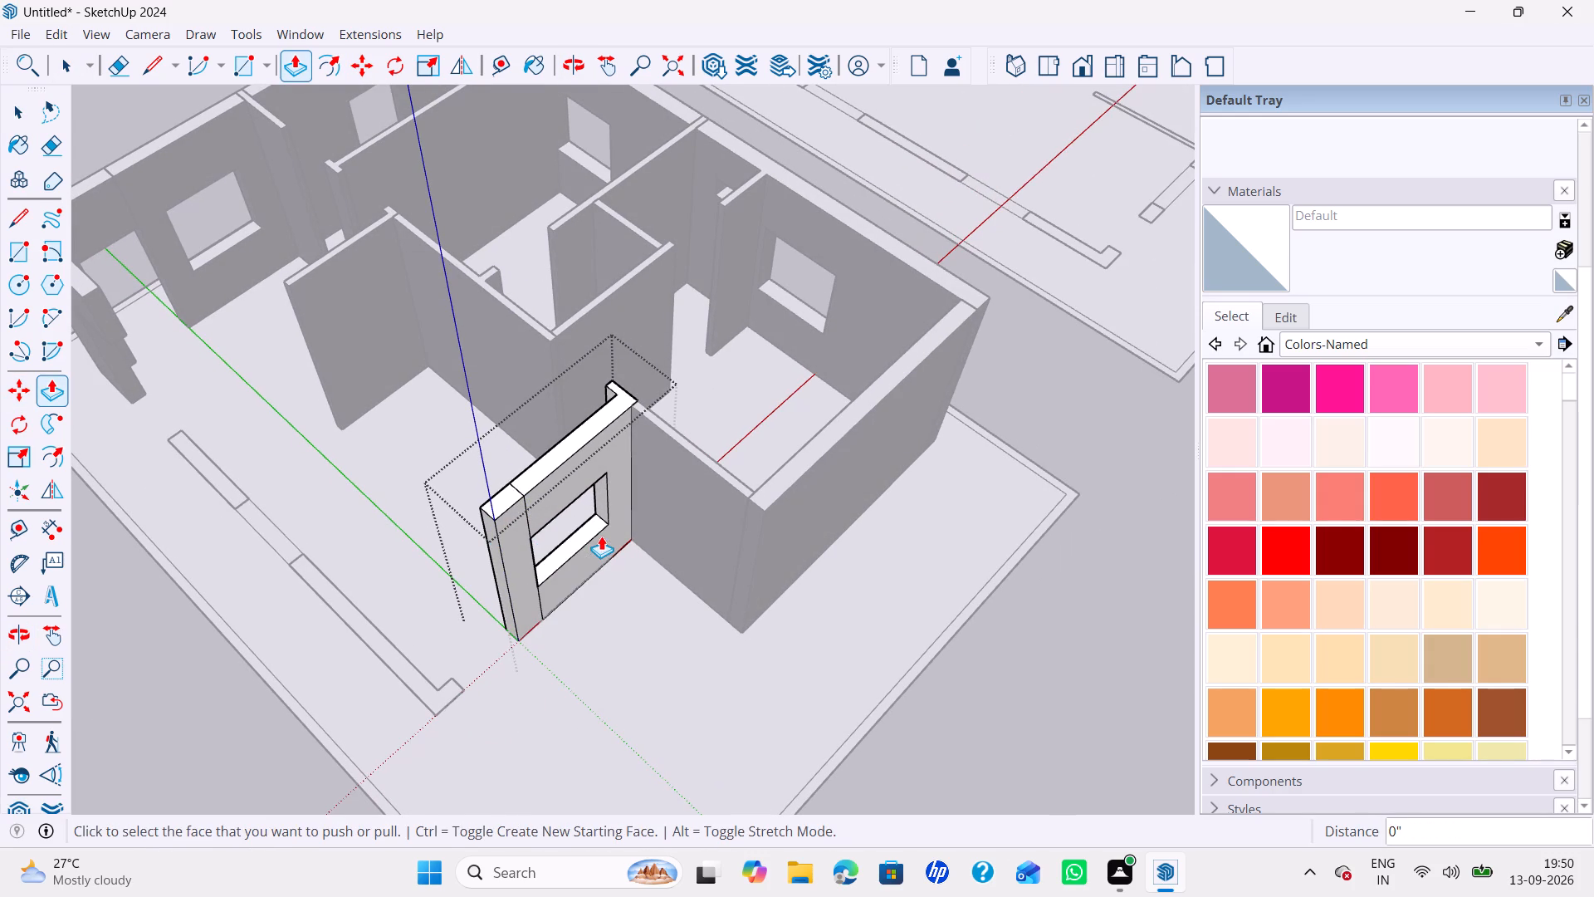
Erase the seam lines around the new window on the wall's top, outer face and inner face.
key("e")
left_click(531, 502)
left_click(538, 596)
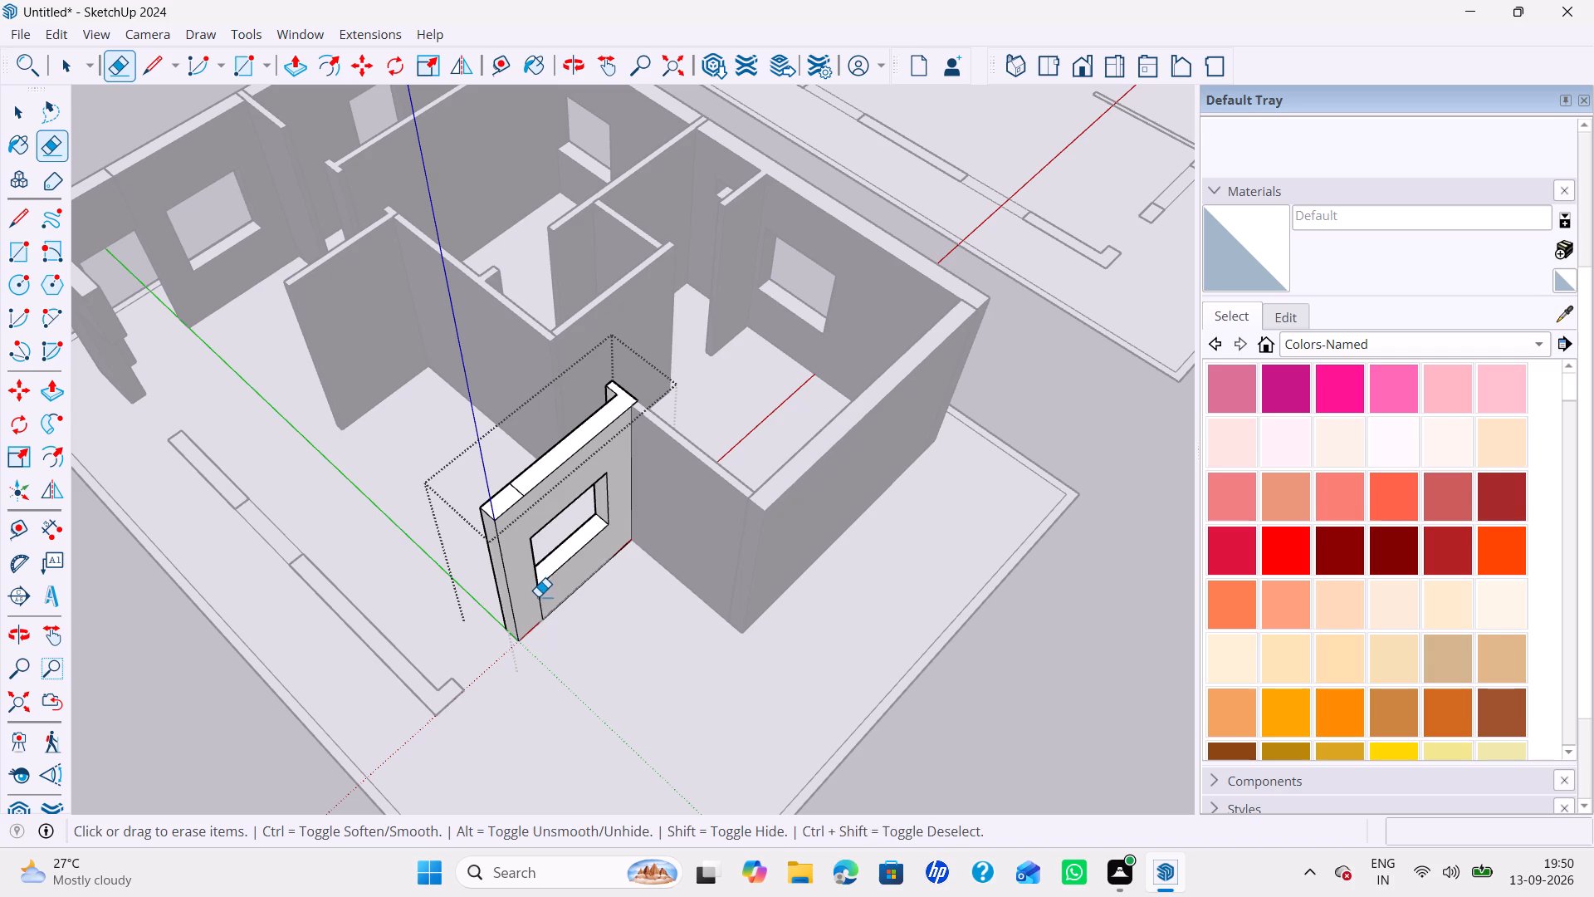
left_click(519, 488)
middle_click_drag(496, 504, 1062, 481)
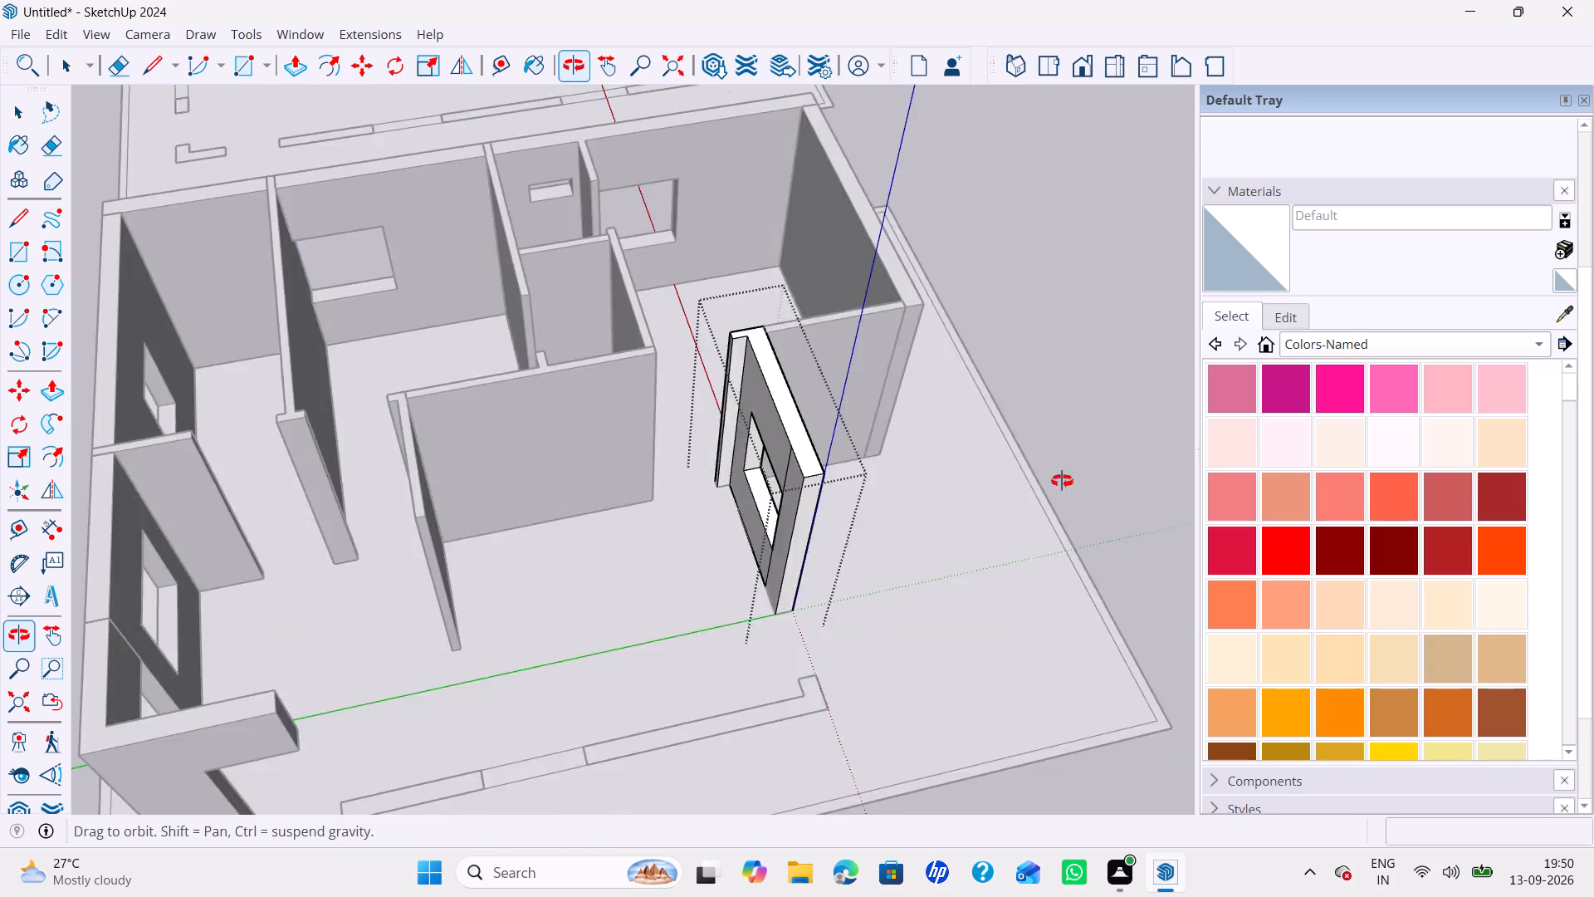
middle_click_drag(1062, 481, 1188, 449)
left_click(863, 388)
left_click(836, 483)
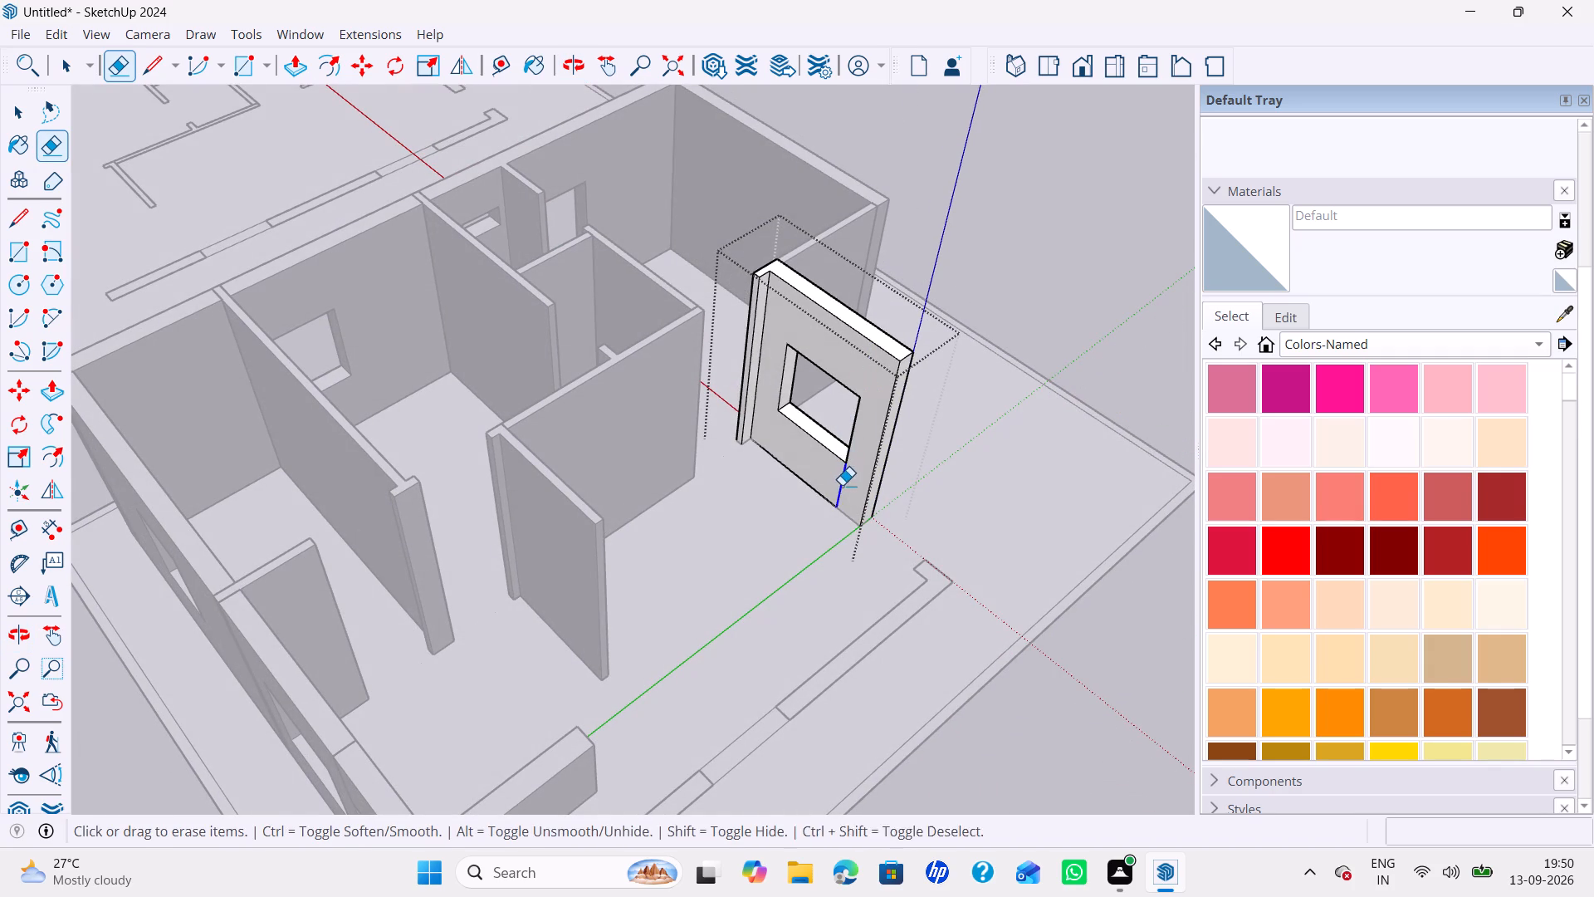
key("space")
Open the remaining front wall group, extrude both its segments up 10', and close the group.
double_click(900, 612)
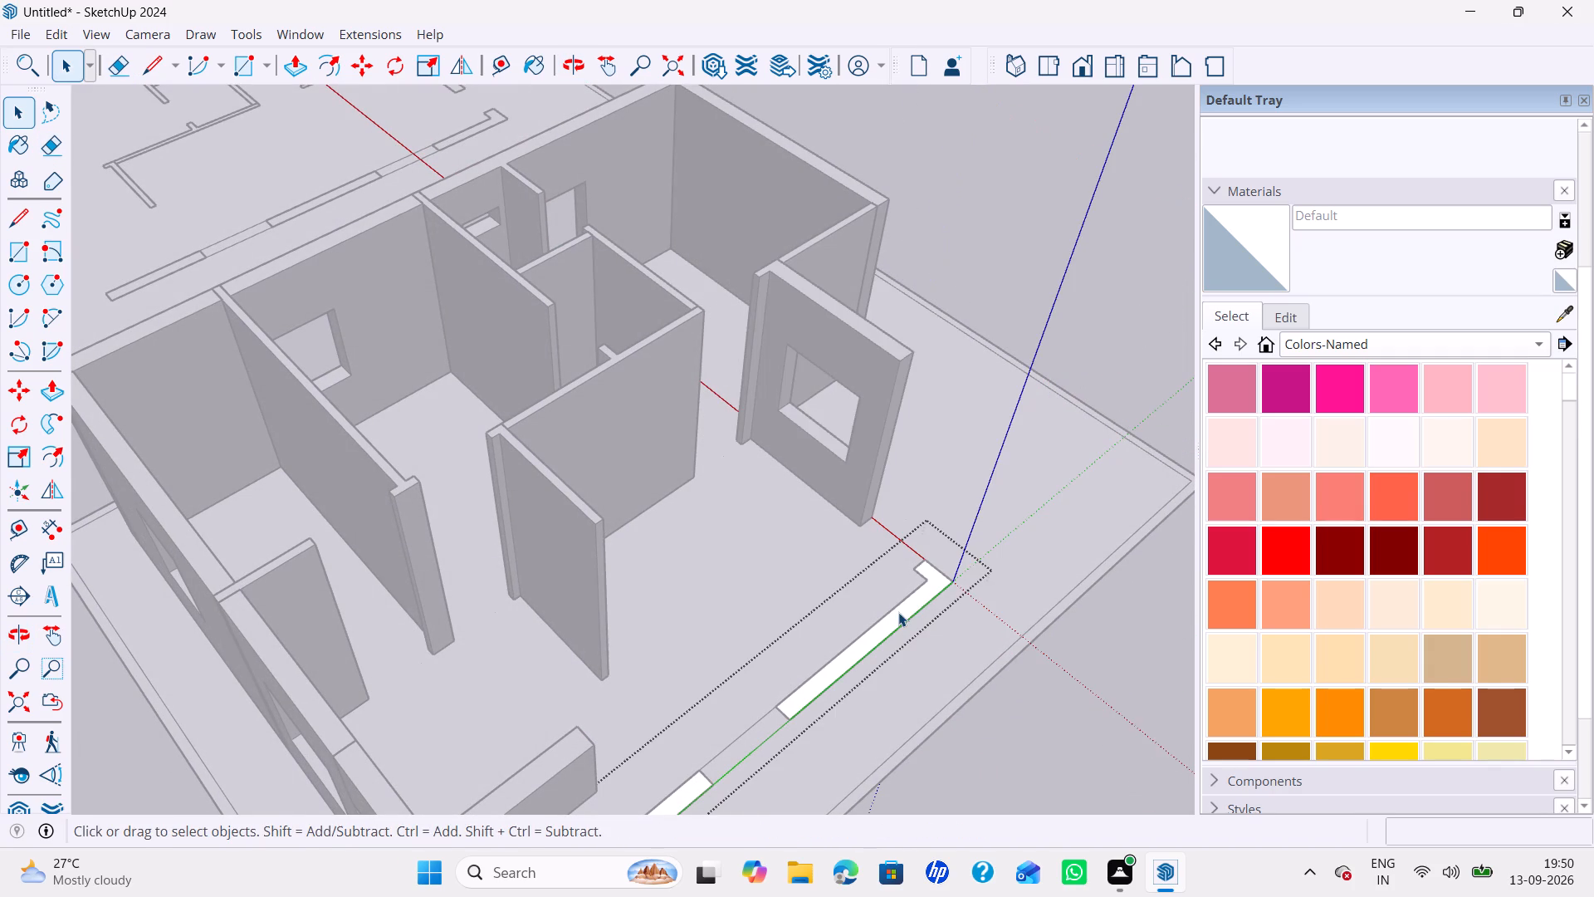
key("p")
left_click(914, 605)
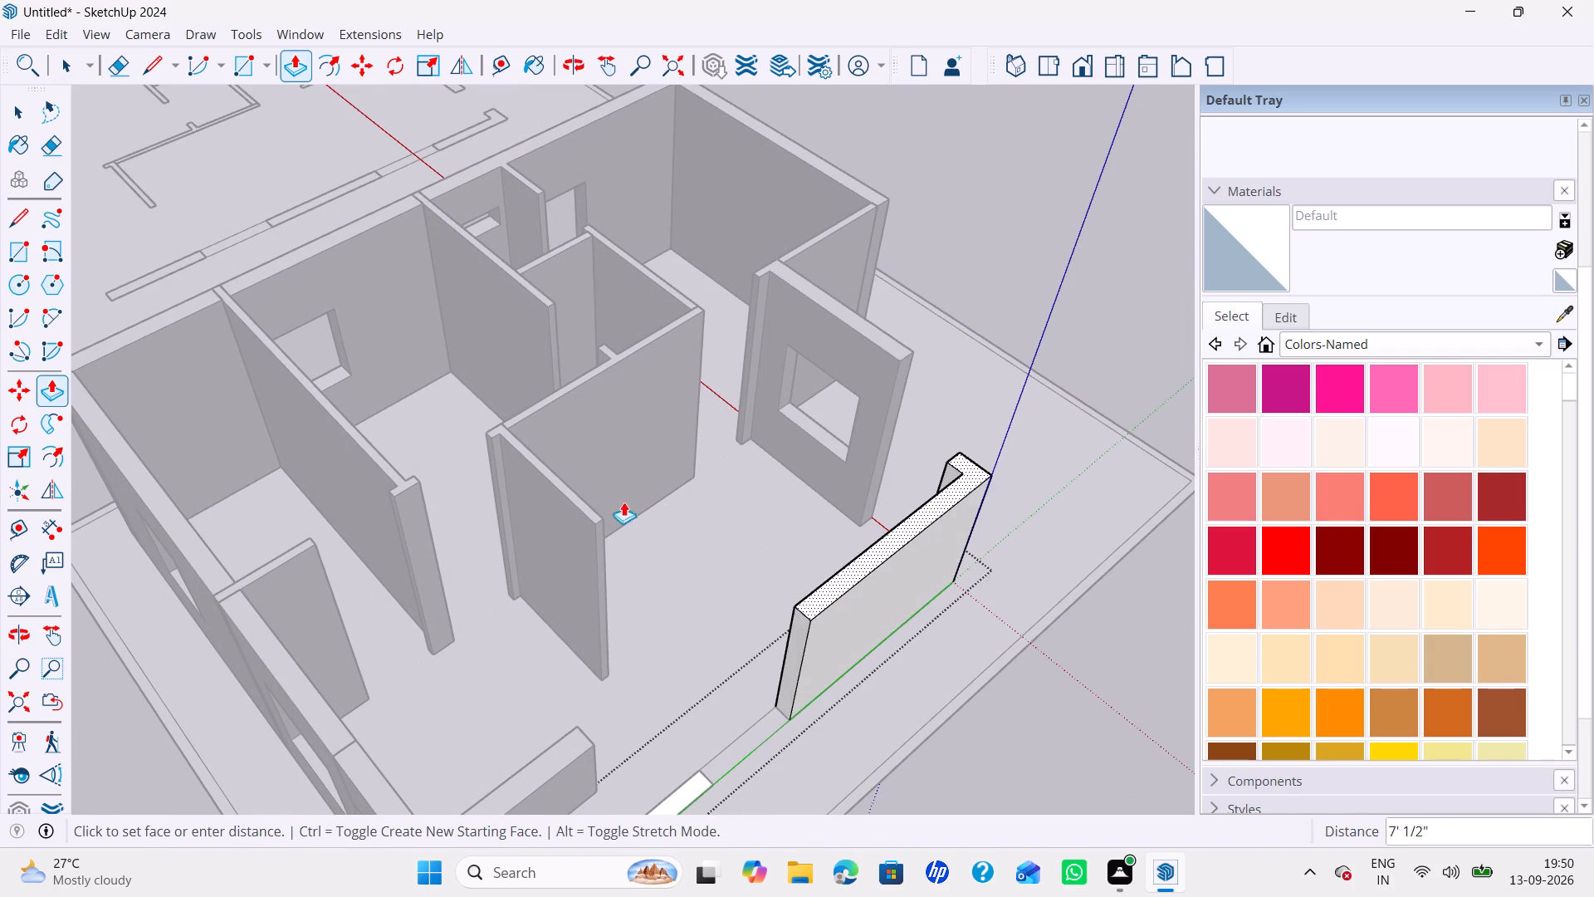
left_click(597, 522)
scroll(681, 688, "down", 3)
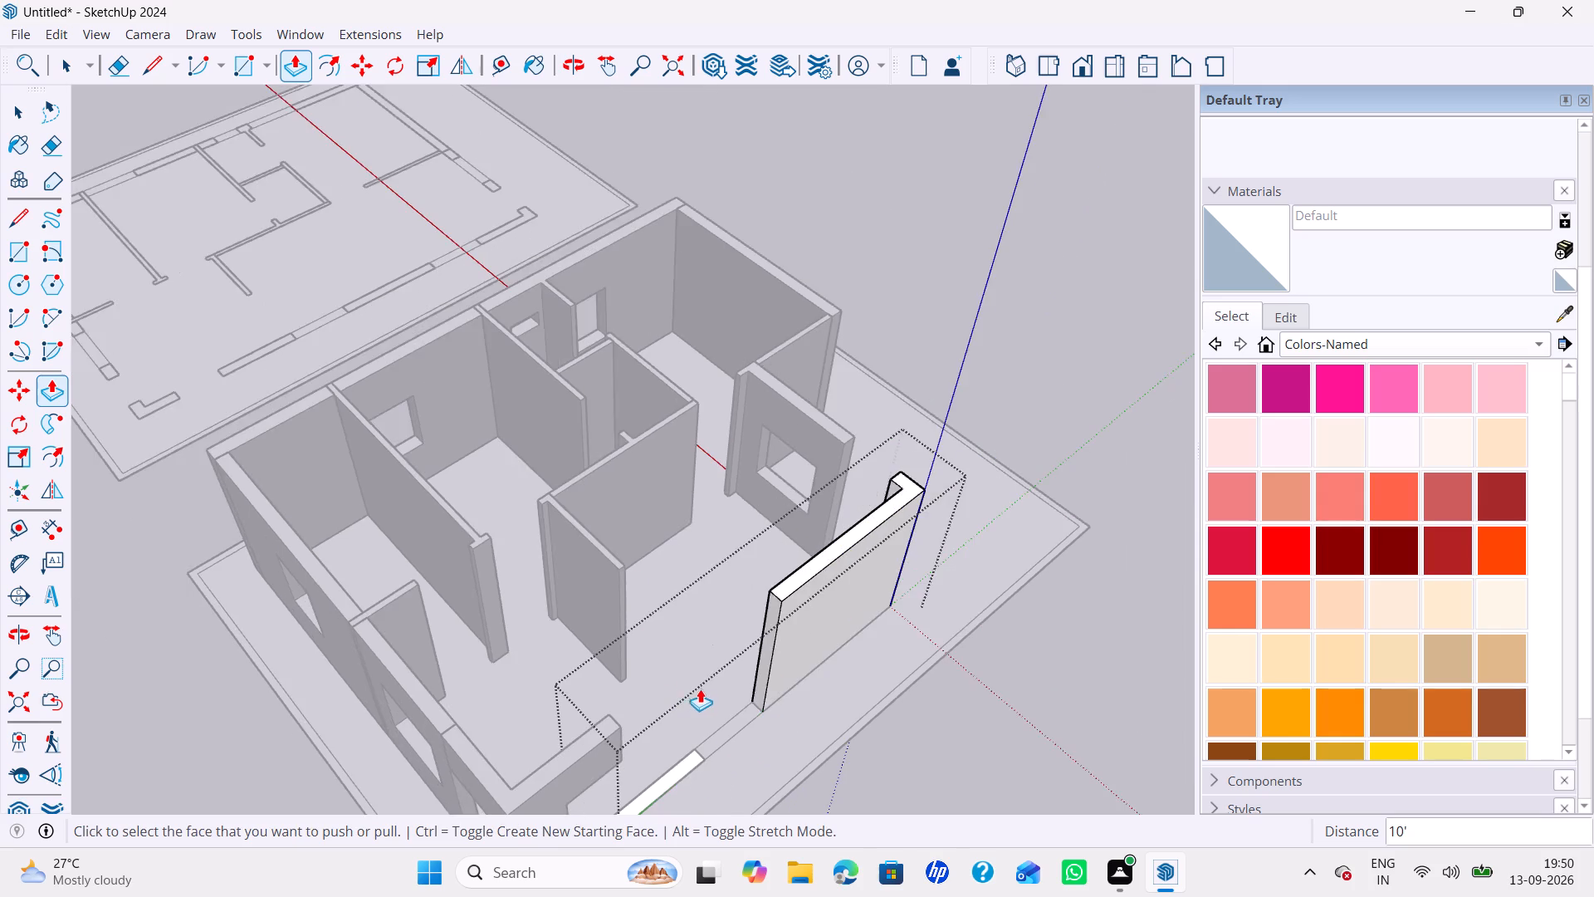
scroll(702, 684, "down", 4)
middle_click_drag(702, 684, 708, 492)
double_click(687, 548)
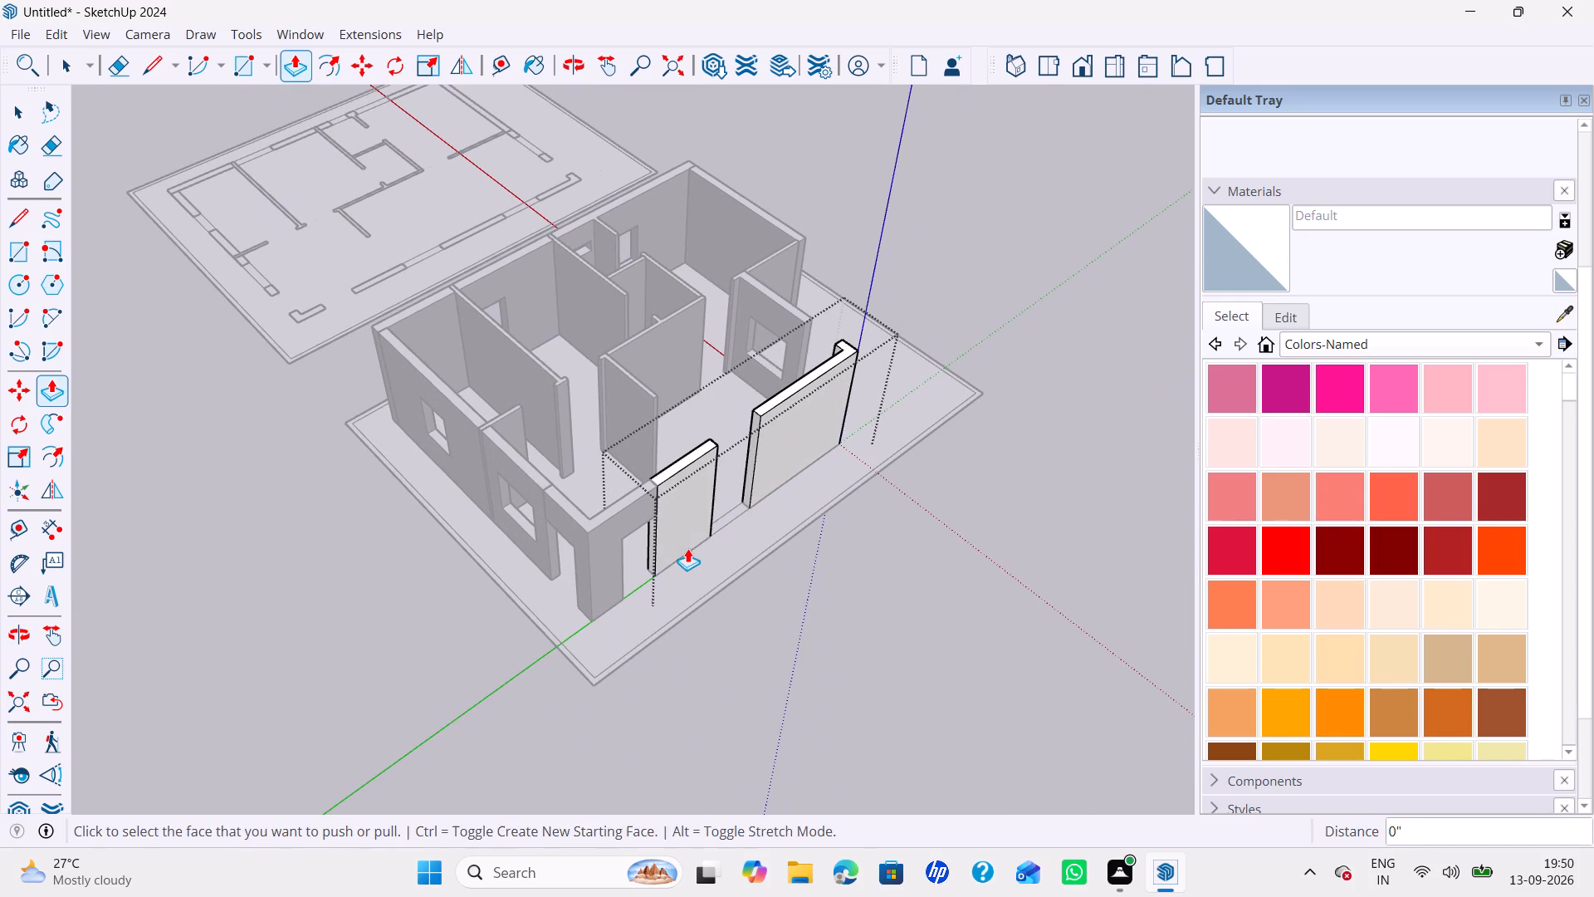
key("space")
left_click(810, 598)
Inspect the raised walls from several sides alongside the flat floor plan.
middle_click_drag(845, 478, 562, 501)
scroll(845, 478, "up", 1)
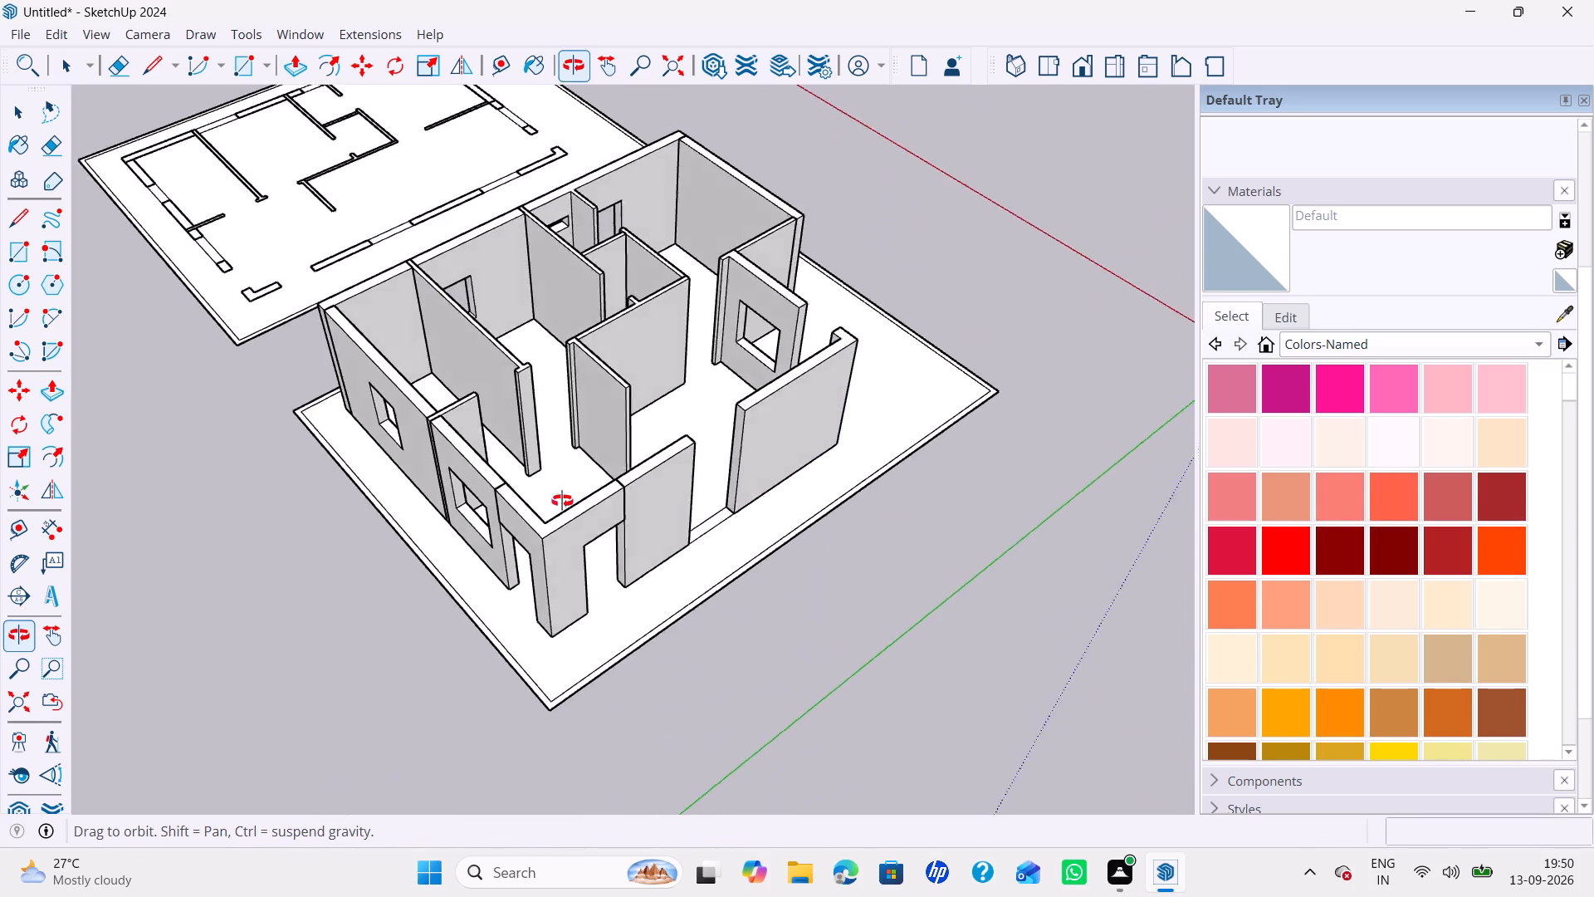
middle_click_drag(562, 501, 416, 500)
scroll(521, 459, "down", 5)
middle_click_drag(521, 459, 584, 565)
middle_click_drag(614, 575, 311, 579)
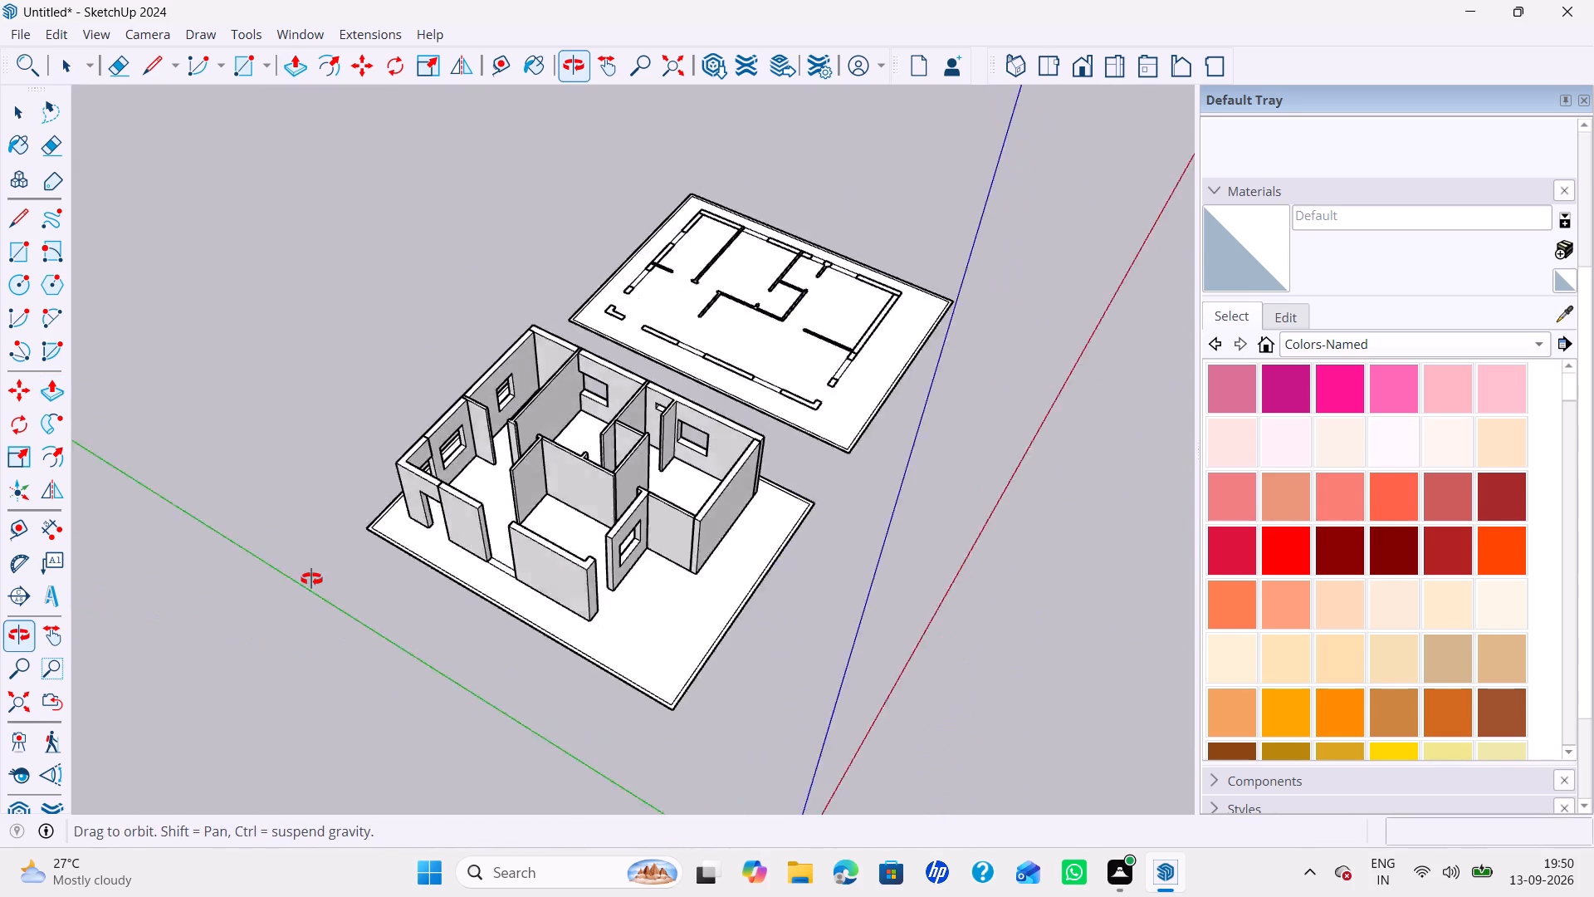
middle_click_drag(311, 579, 92, 544)
middle_click_drag(748, 542, 591, 599)
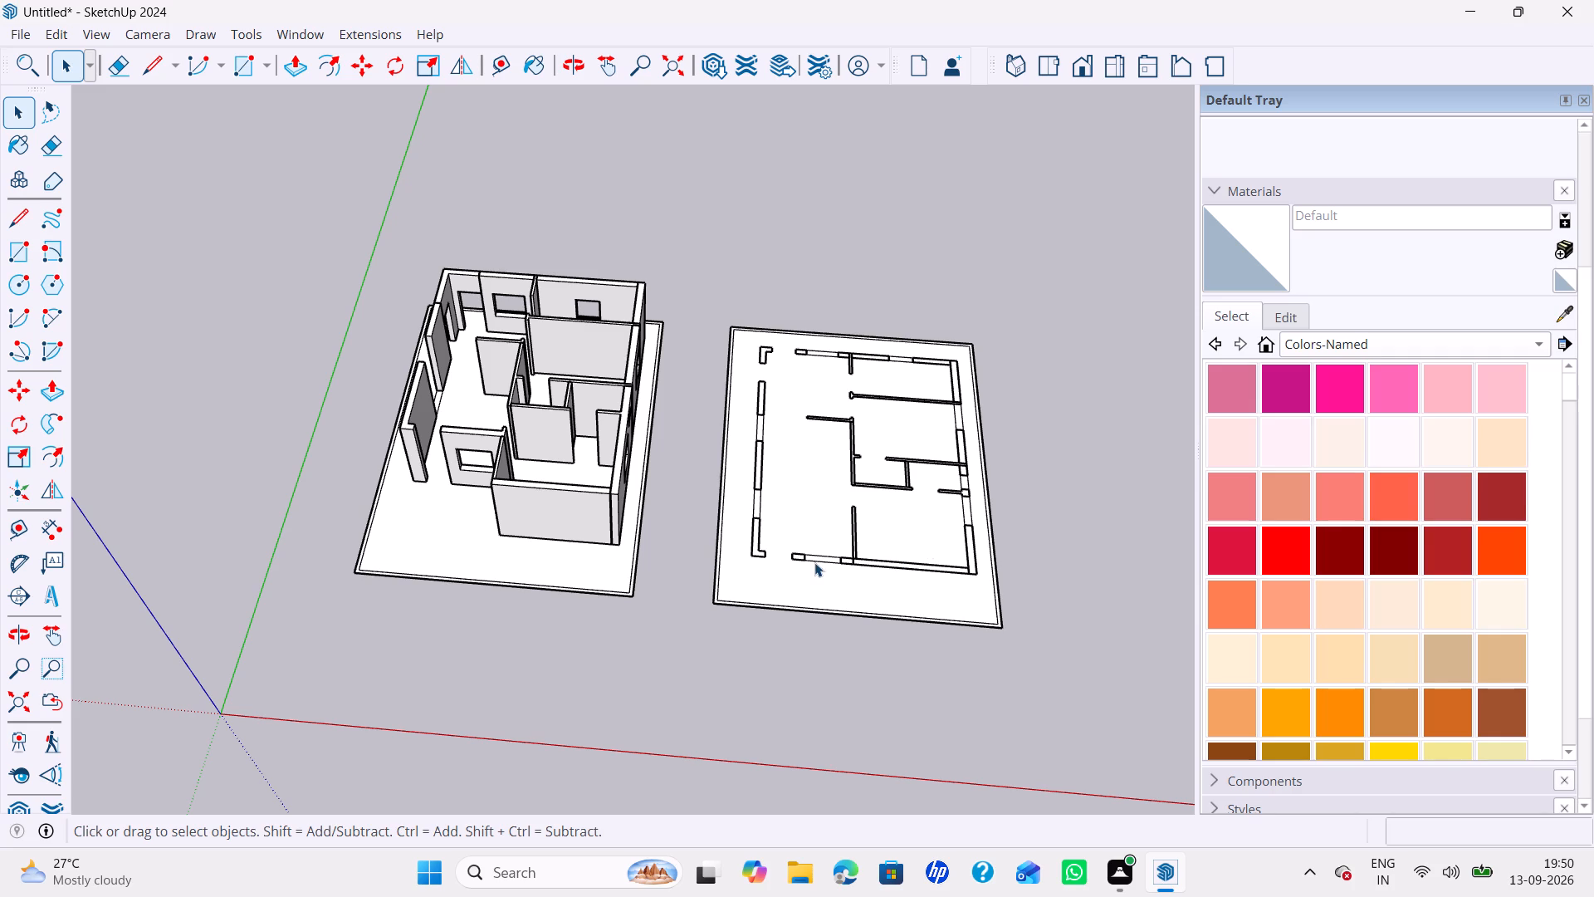
Open the L-shaped corner wall group on the flat plan and extrude it up 10'.
double_click(815, 568)
scroll(824, 548, "up", 3)
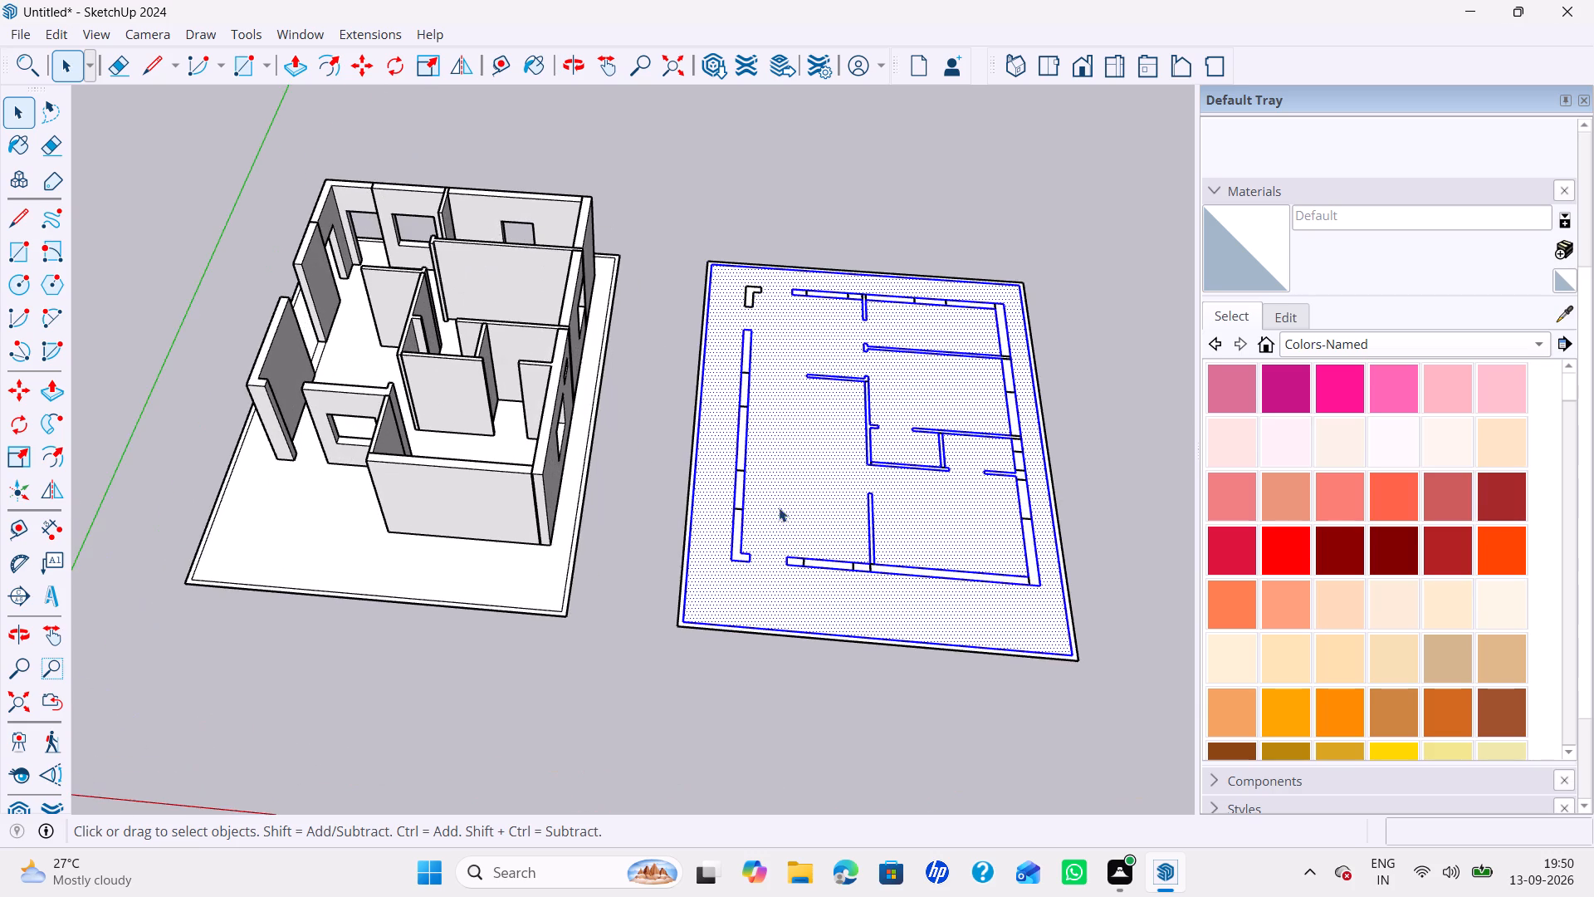
scroll(779, 507, "up", 1)
middle_click_drag(779, 507, 799, 614)
scroll(736, 242, "up", 7)
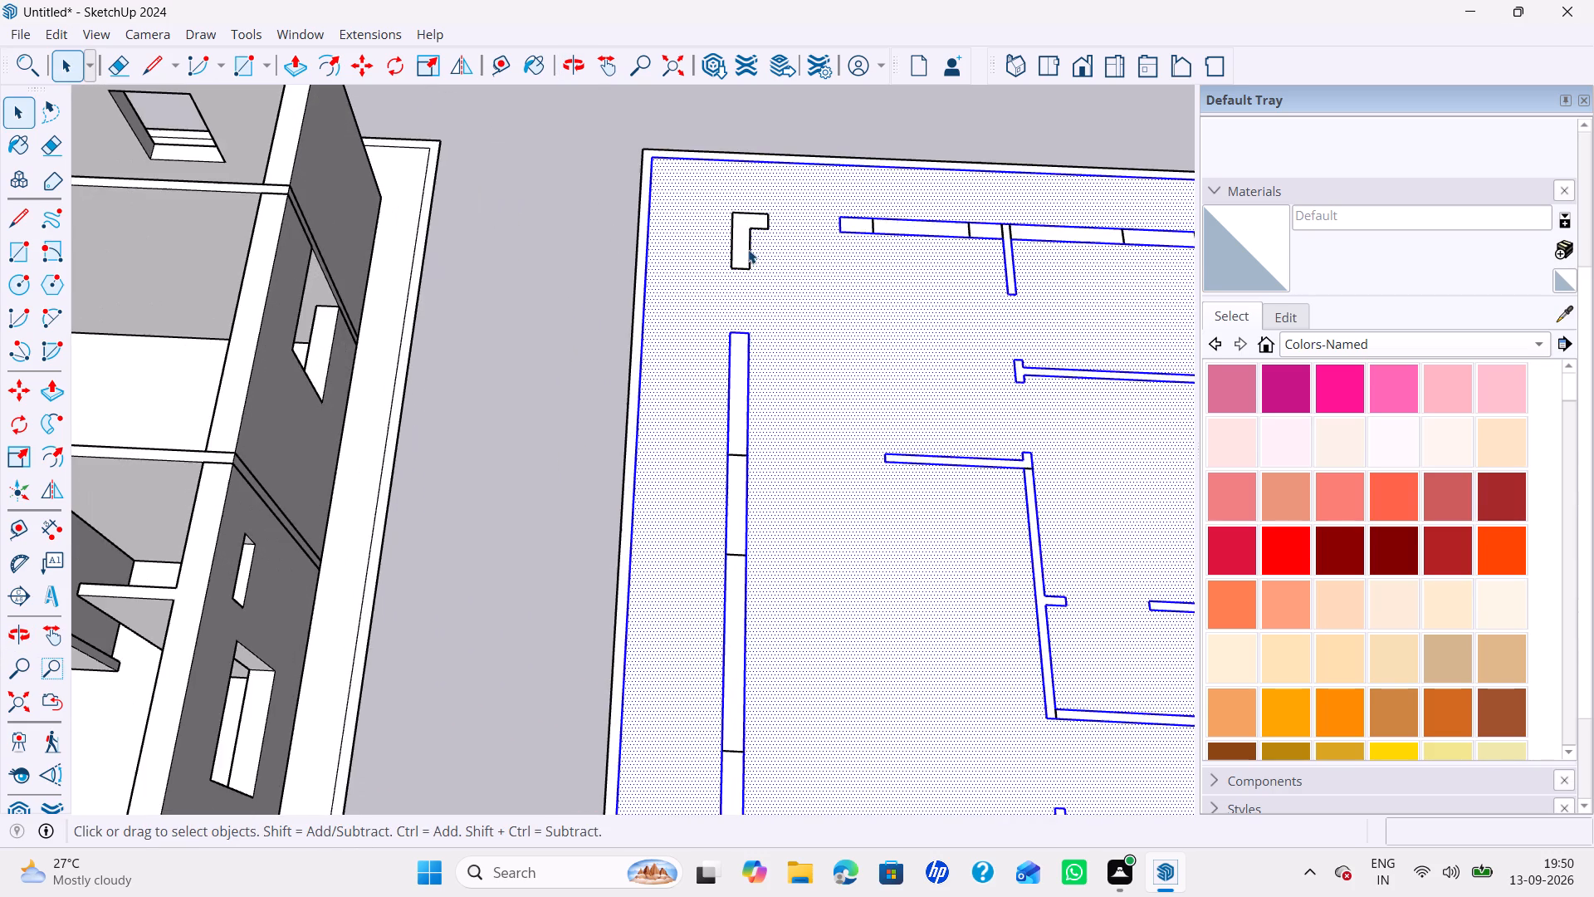
double_click(745, 243)
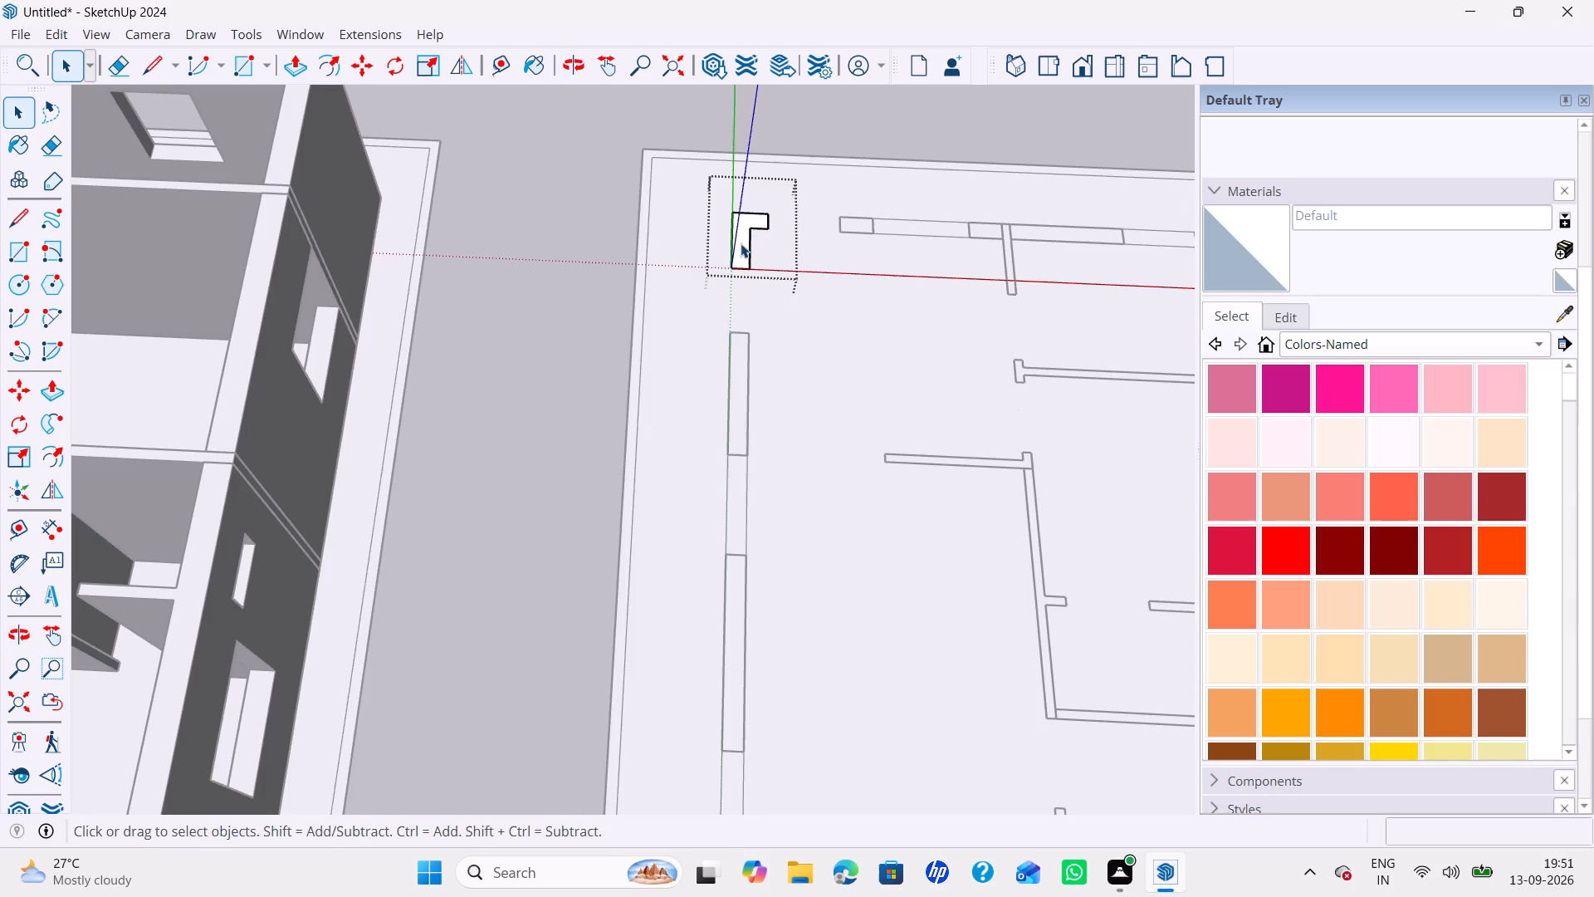
key("p")
left_click(734, 254)
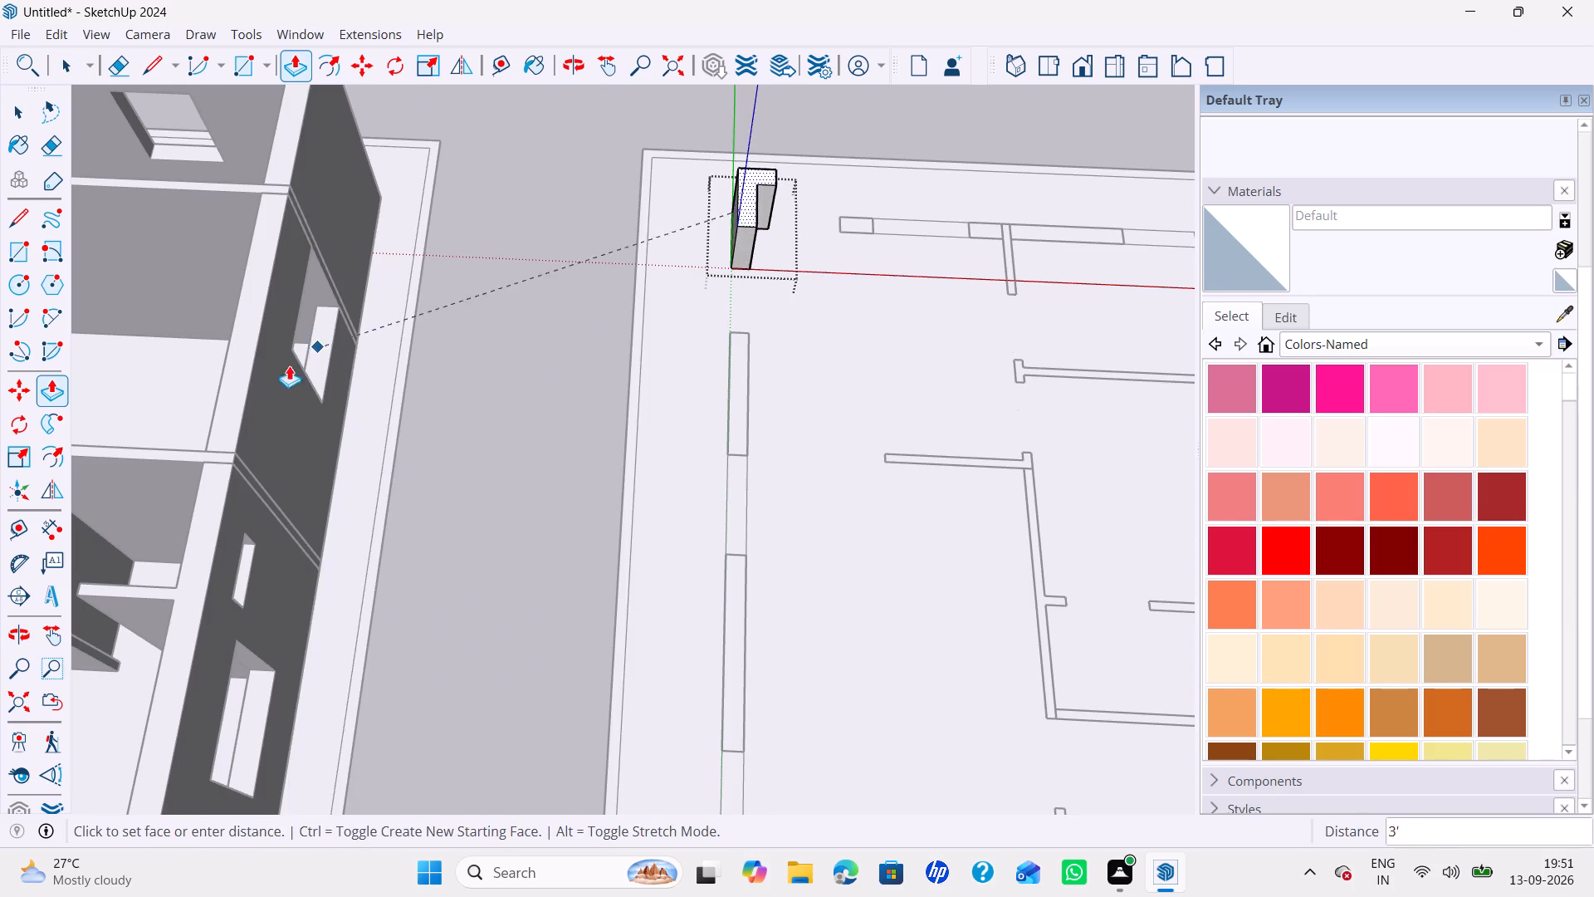
left_click(252, 399)
Open the two-segment wall group beside the raised corner and extrude both segments up 10'.
scroll(572, 340, "down", 6)
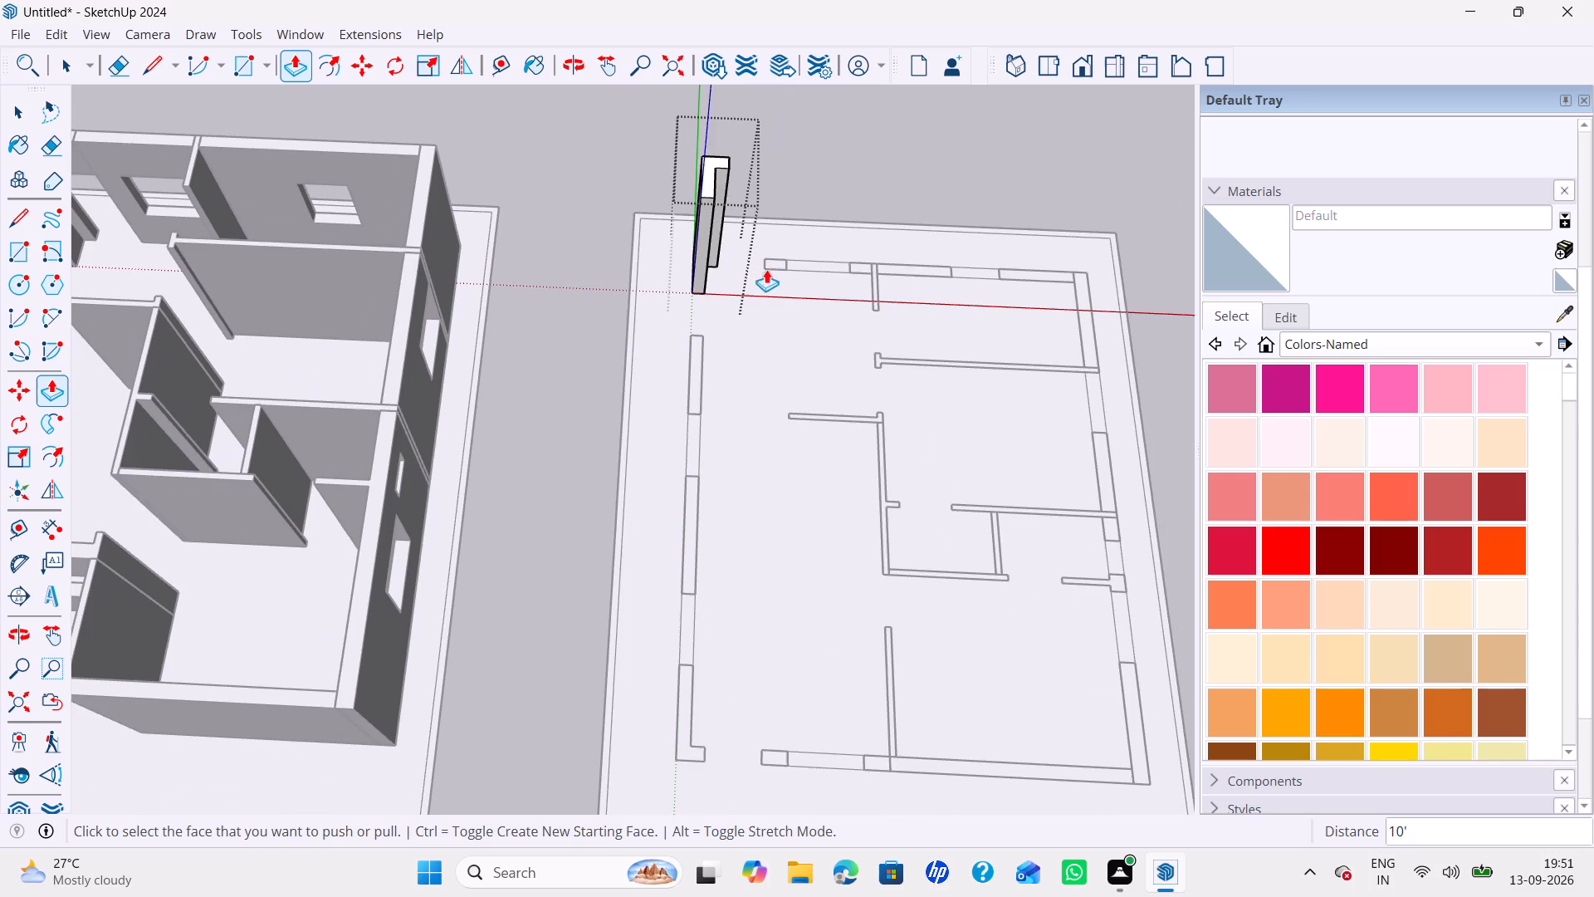
key("n")
scroll(775, 262, "up", 4)
scroll(859, 326, "down", 2)
key("n")
middle_click_drag(853, 328, 531, 334)
key("space")
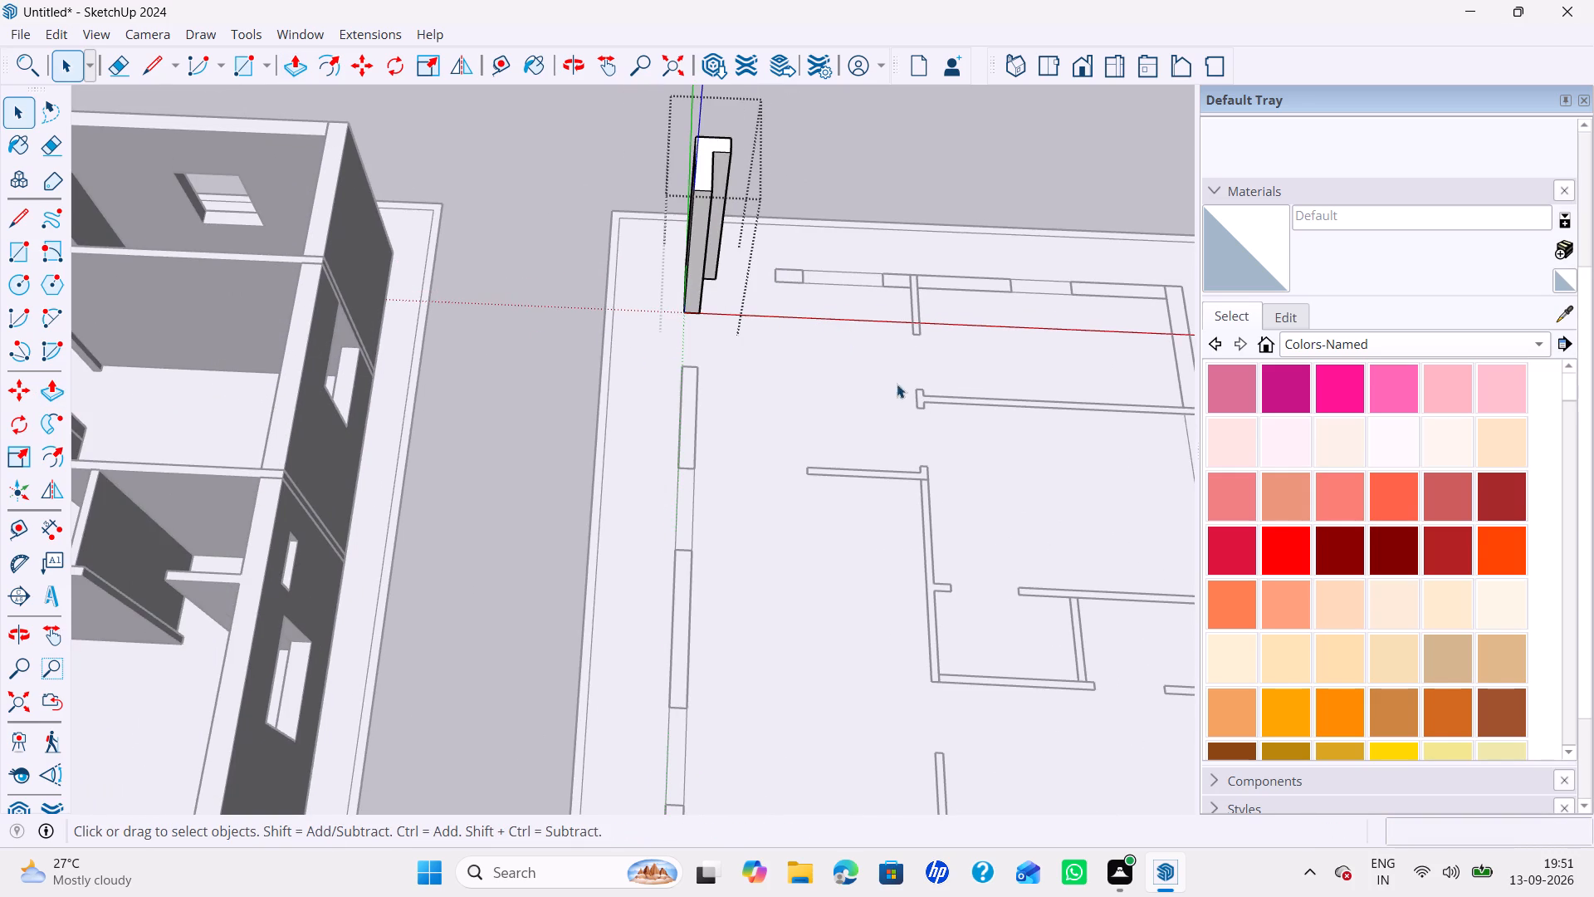
scroll(949, 380, "down", 4)
middle_click_drag(946, 380, 650, 312)
middle_click_drag(938, 371, 854, 351, "shift")
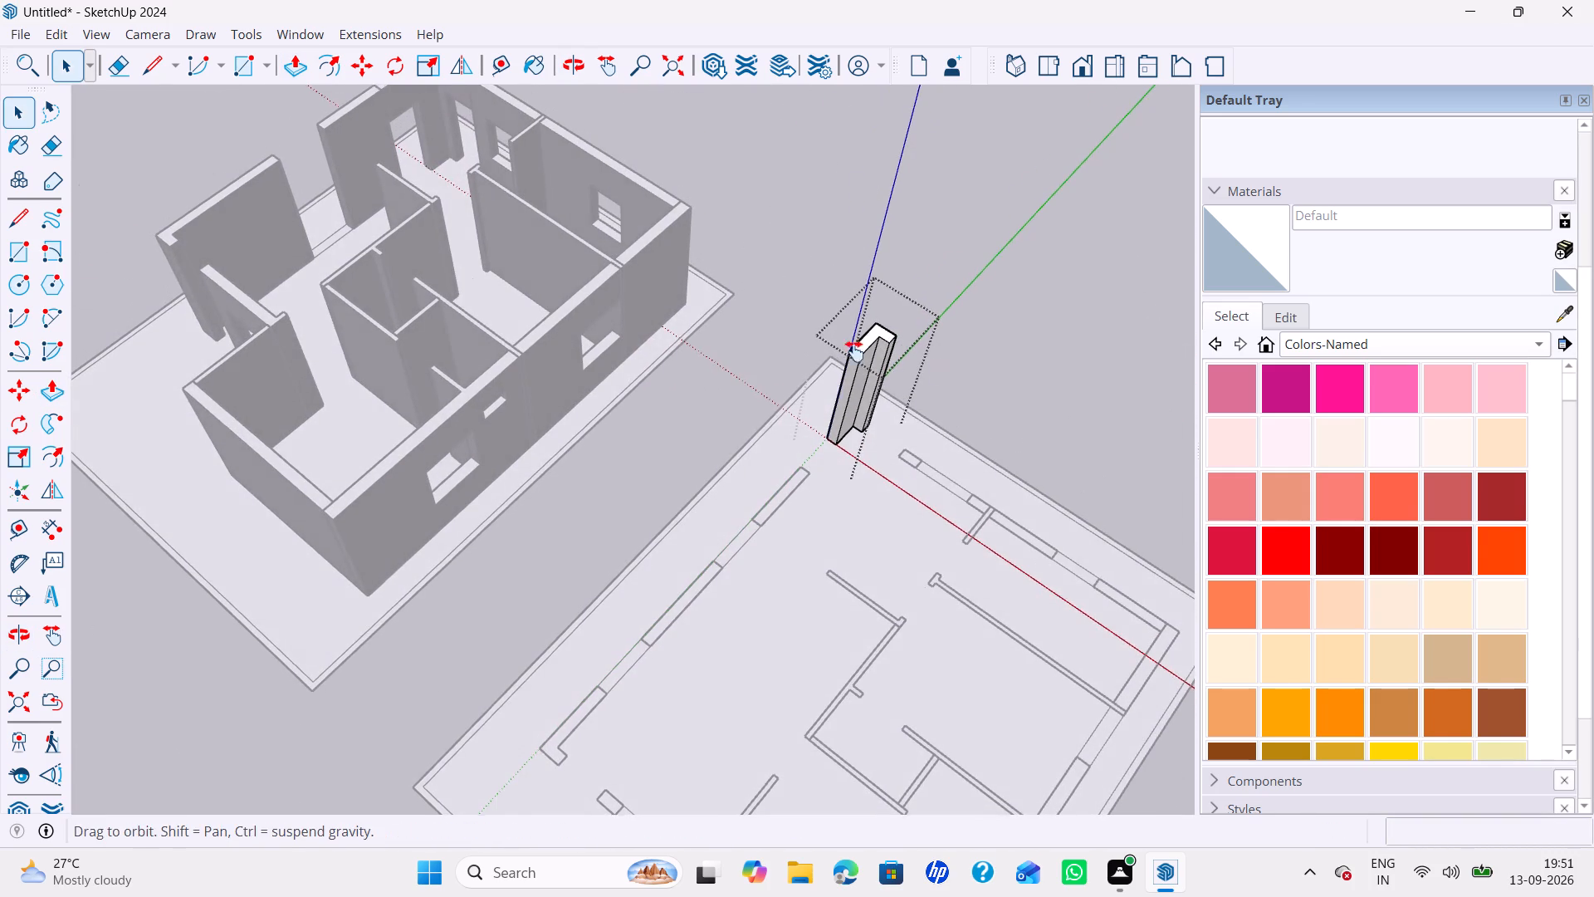
middle_click_drag(854, 351, 646, 350, "shift")
scroll(681, 458, "up", 4)
double_click(570, 424)
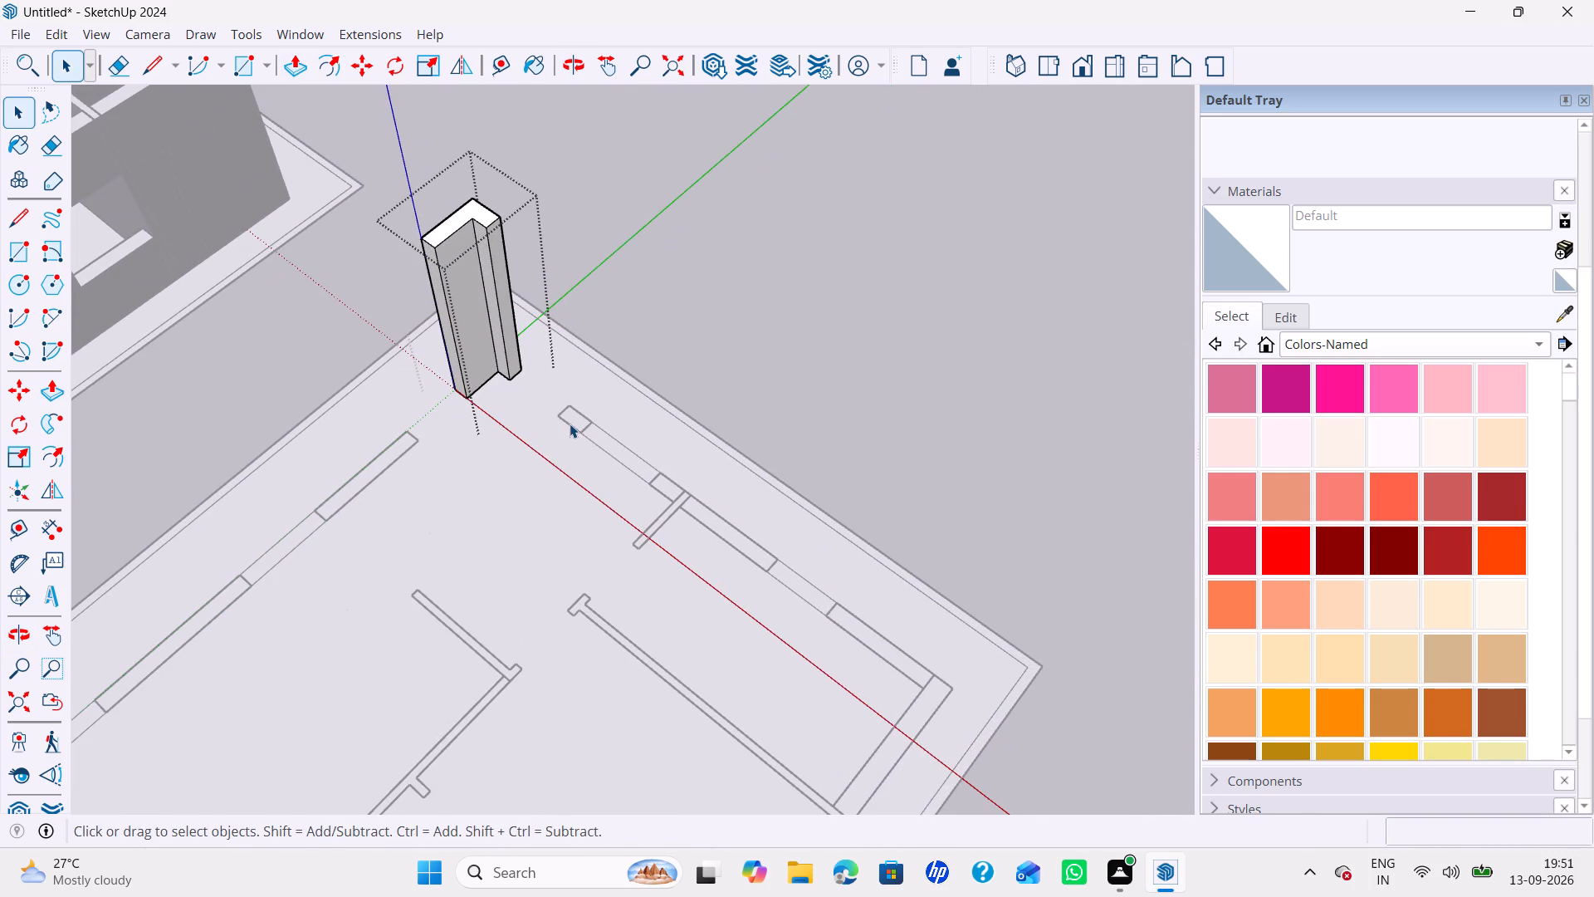
double_click(573, 423)
scroll(577, 413, "up", 5)
double_click(579, 419)
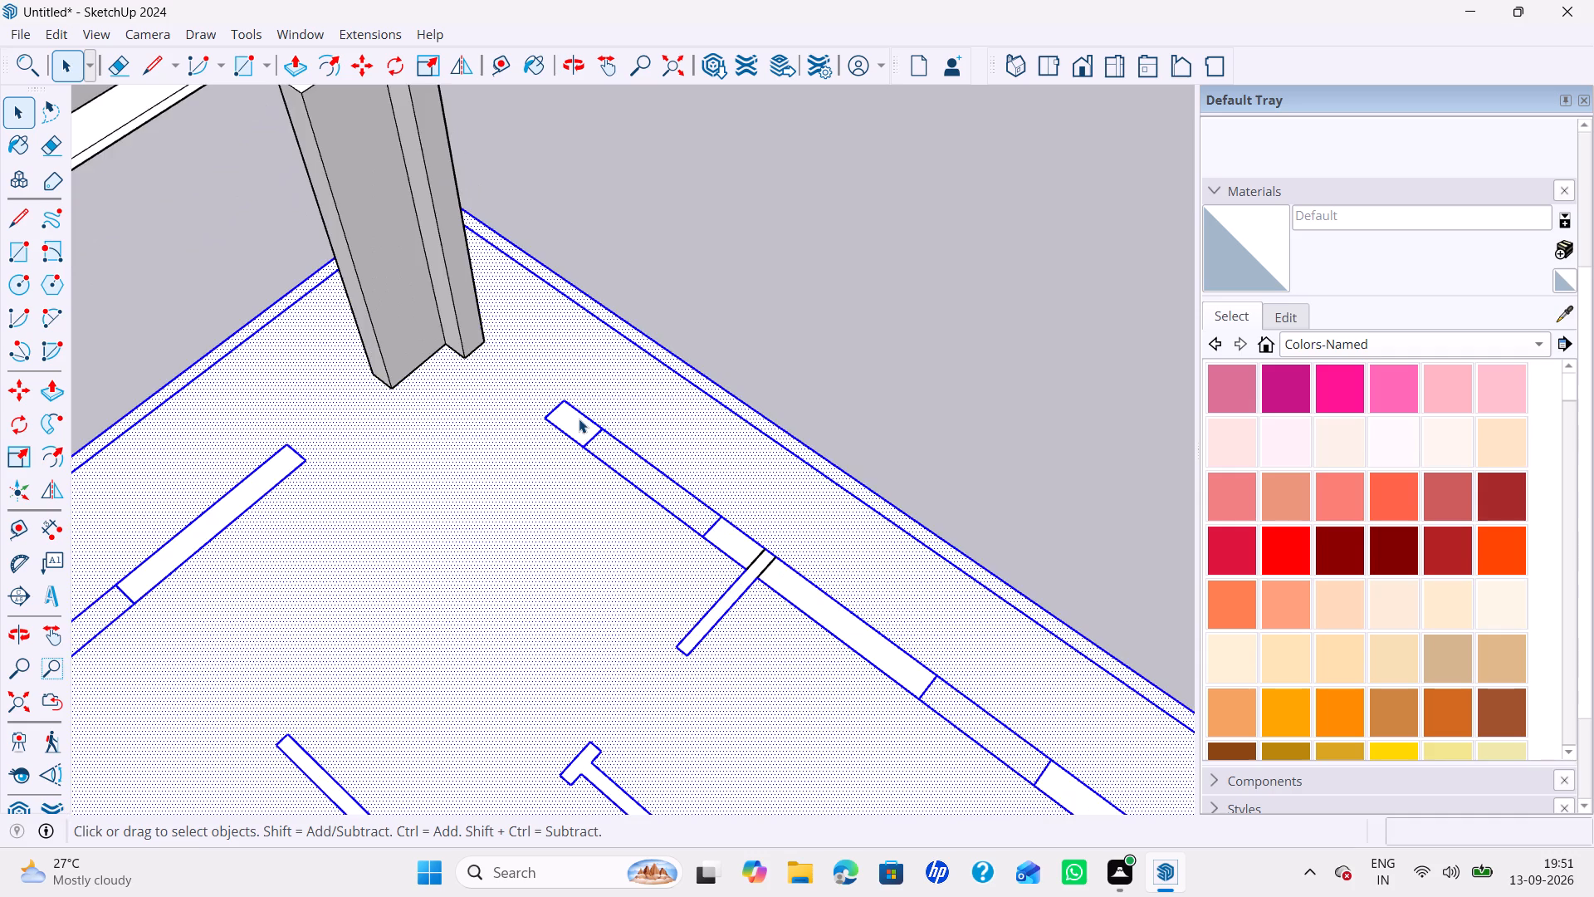
key("p")
double_click(565, 427)
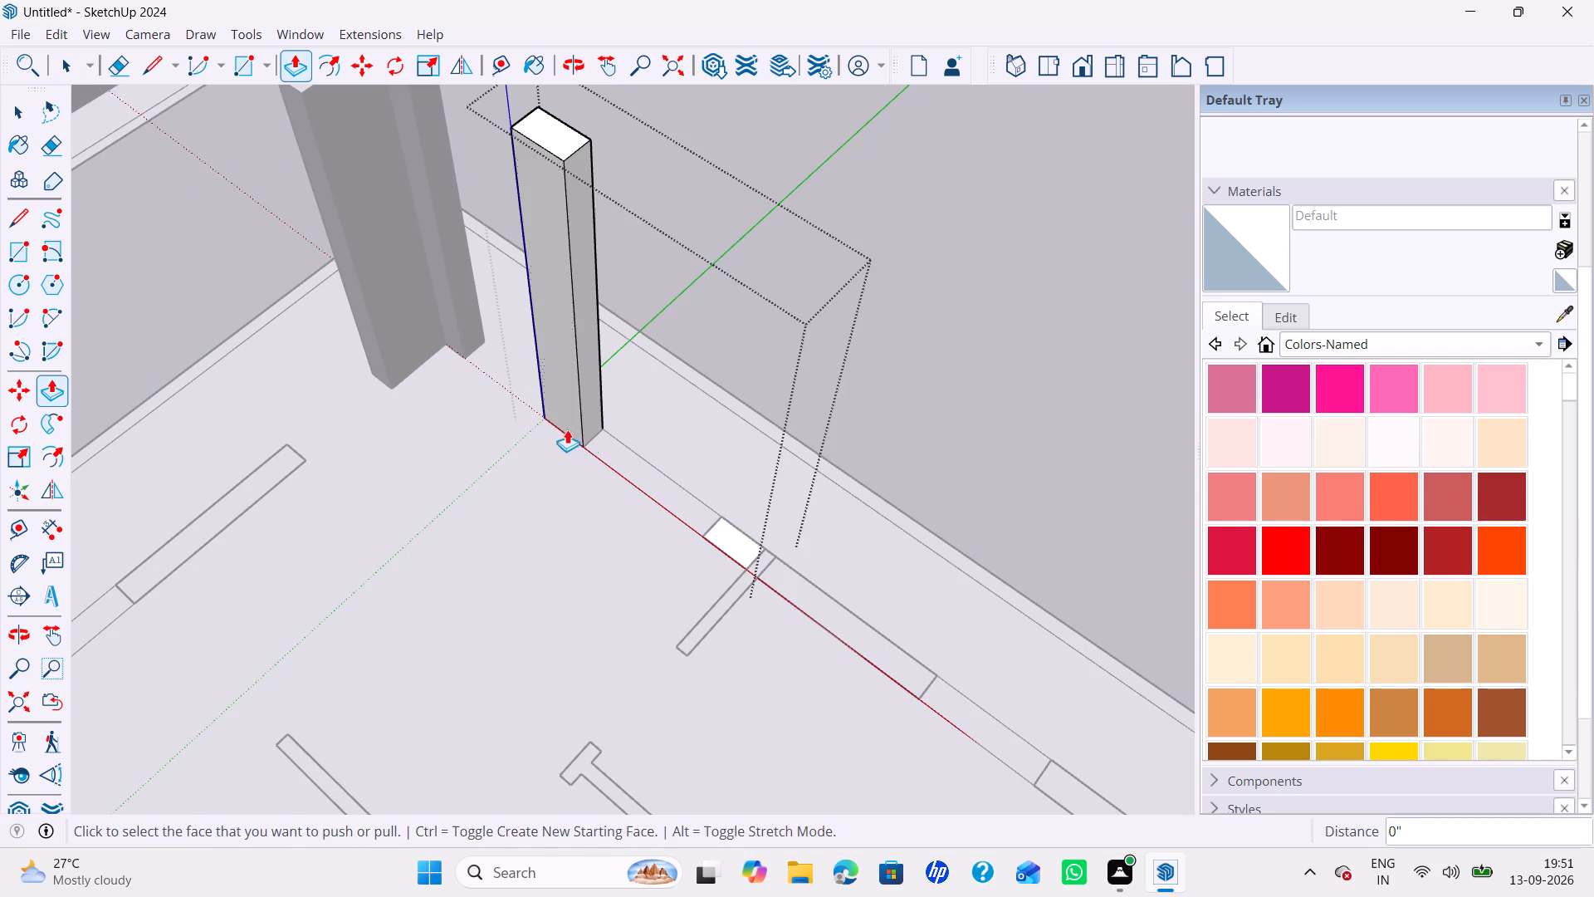
double_click(734, 532)
key("space")
Open the short partition wall group adjoining that outer wall and extrude it up 10'.
double_click(736, 588)
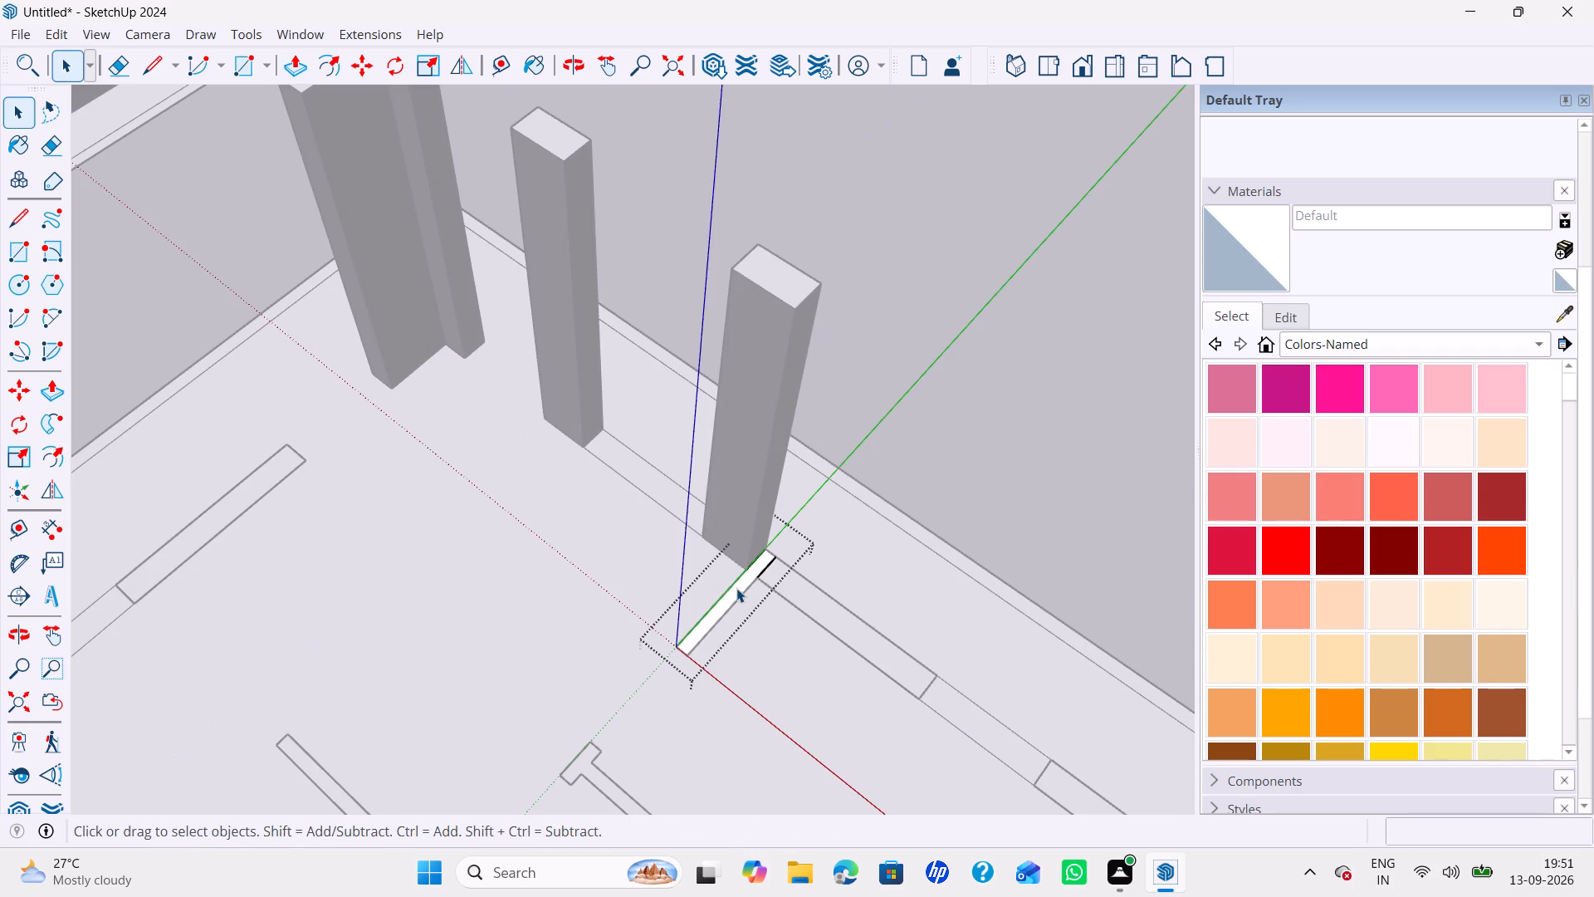
key("p")
double_click(735, 594)
key("space")
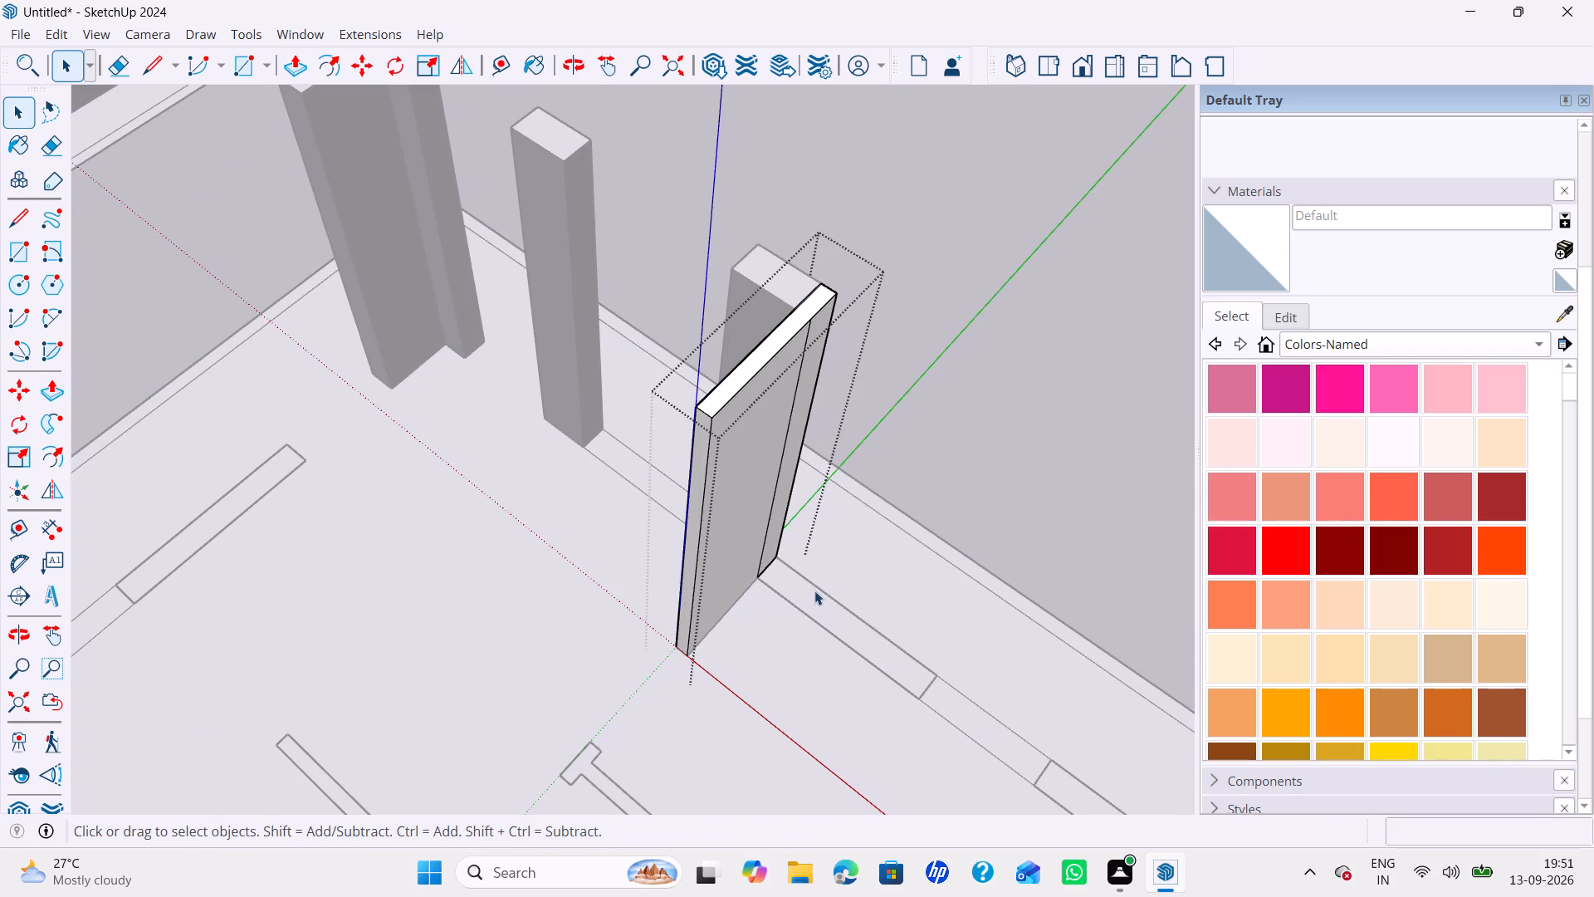
key("e")
left_click(780, 495)
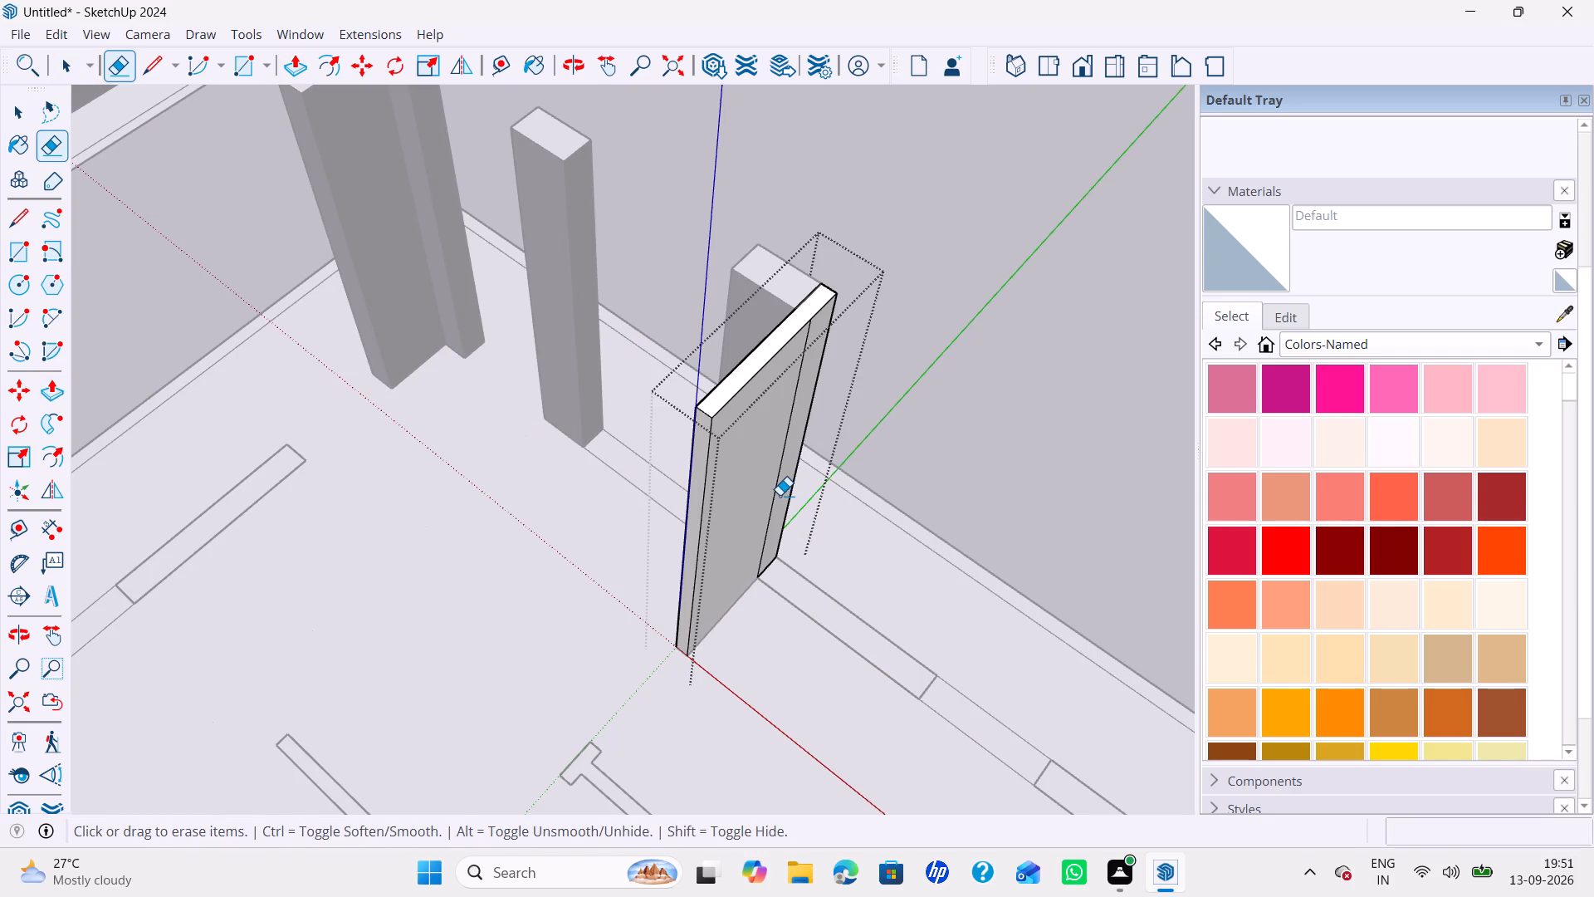
middle_click_drag(739, 521, 817, 491)
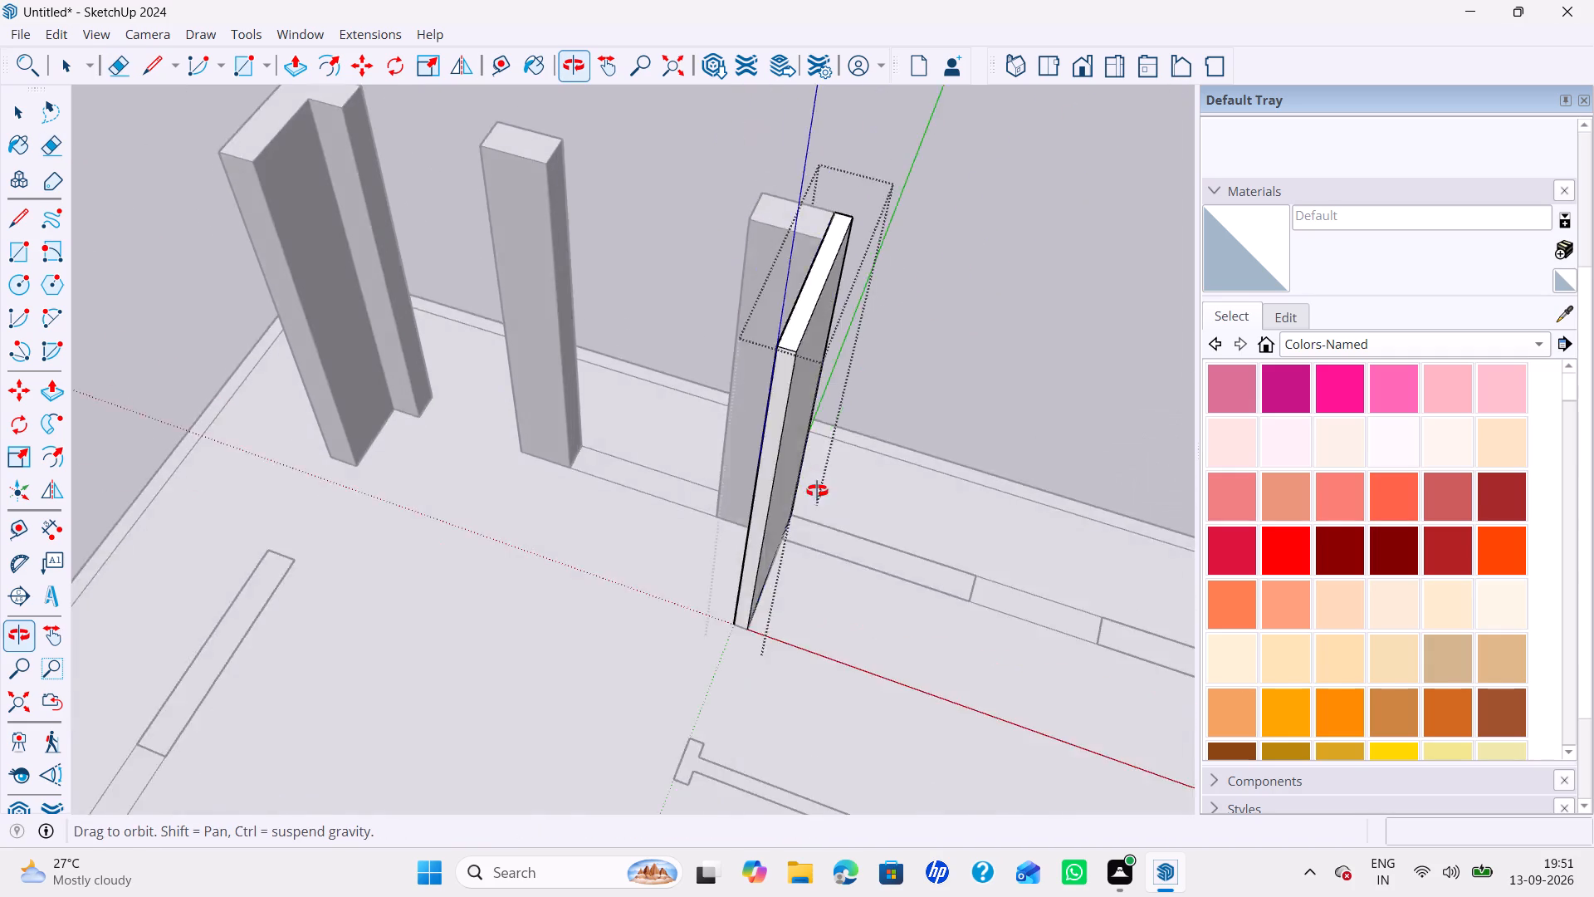
middle_click_drag(817, 491, 785, 487)
Open the outer wall group beyond the short partition and extrude both its segments up 10'.
key("space")
double_click(864, 600)
scroll(863, 602, "down", 2)
middle_click_drag(860, 604, 788, 542)
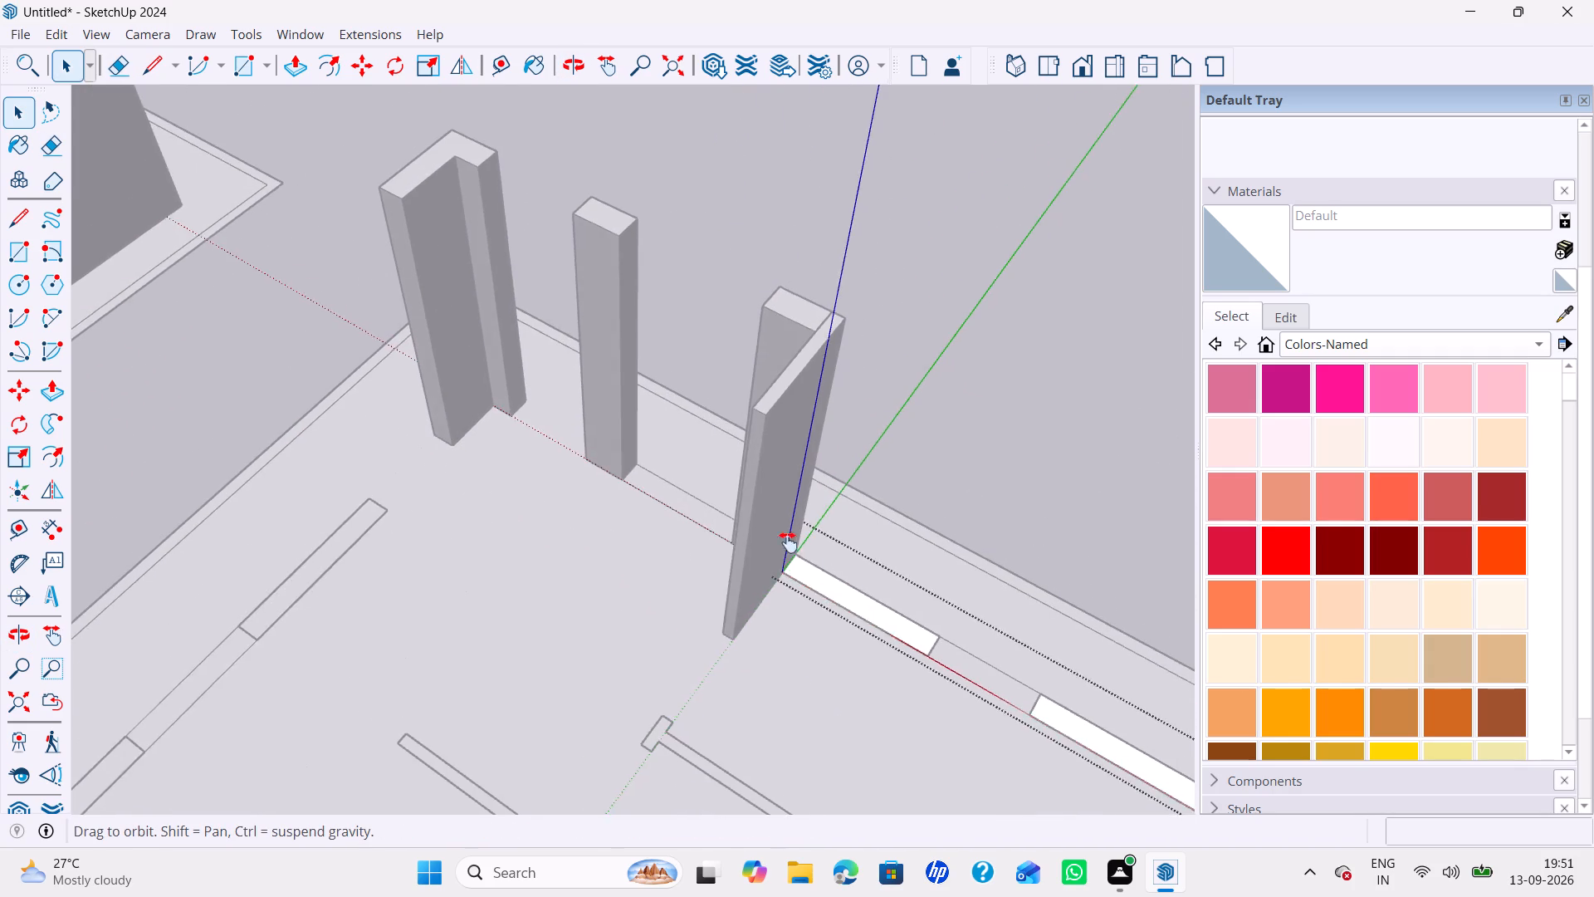
middle_click_drag(788, 542, 539, 385)
middle_click_drag(589, 455, 631, 485)
key("p")
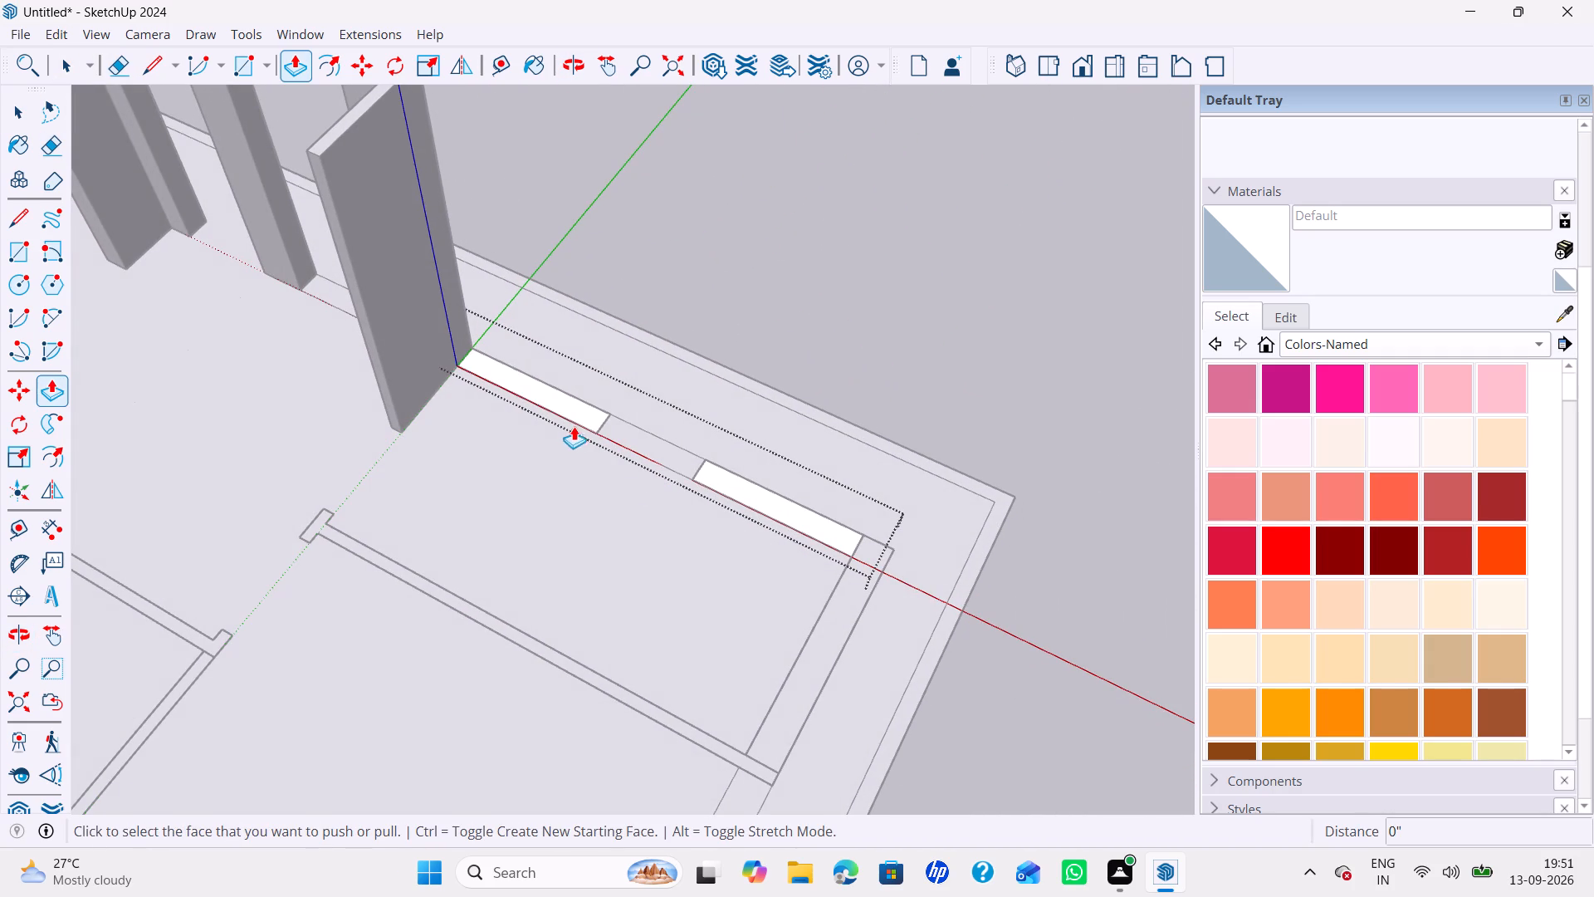
double_click(584, 421)
double_click(729, 479)
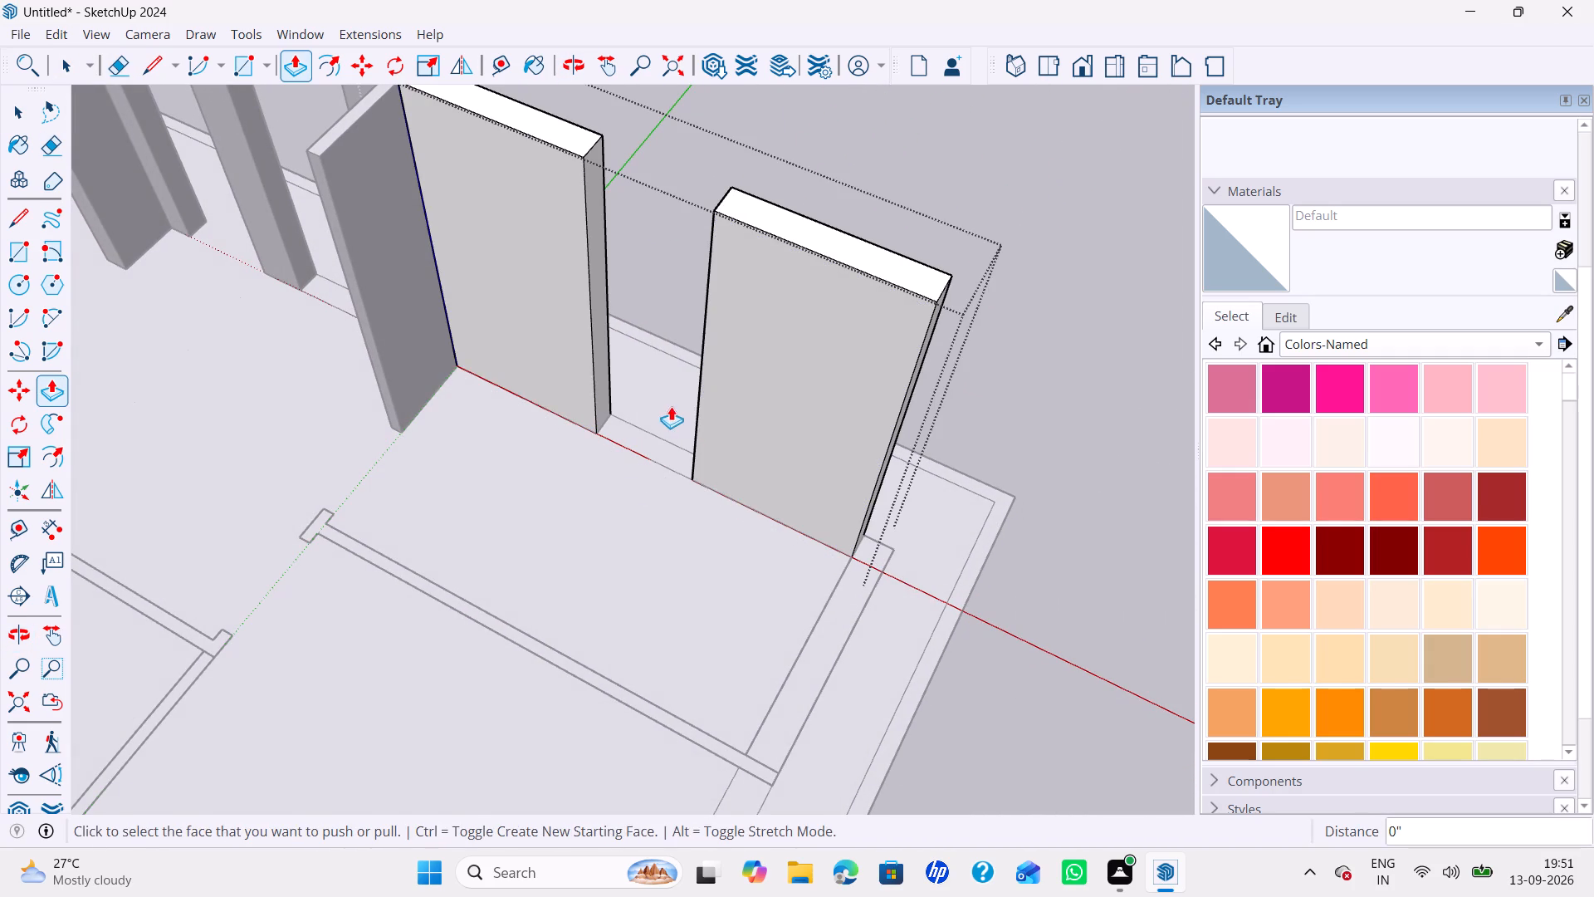
key("space")
Divide the first segment's end face at the gap by copying its top edge 3' down, and that copy another 4' down.
scroll(609, 428, "down", 4)
middle_click_drag(682, 421, 697, 519, "shift")
scroll(649, 375, "up", 4)
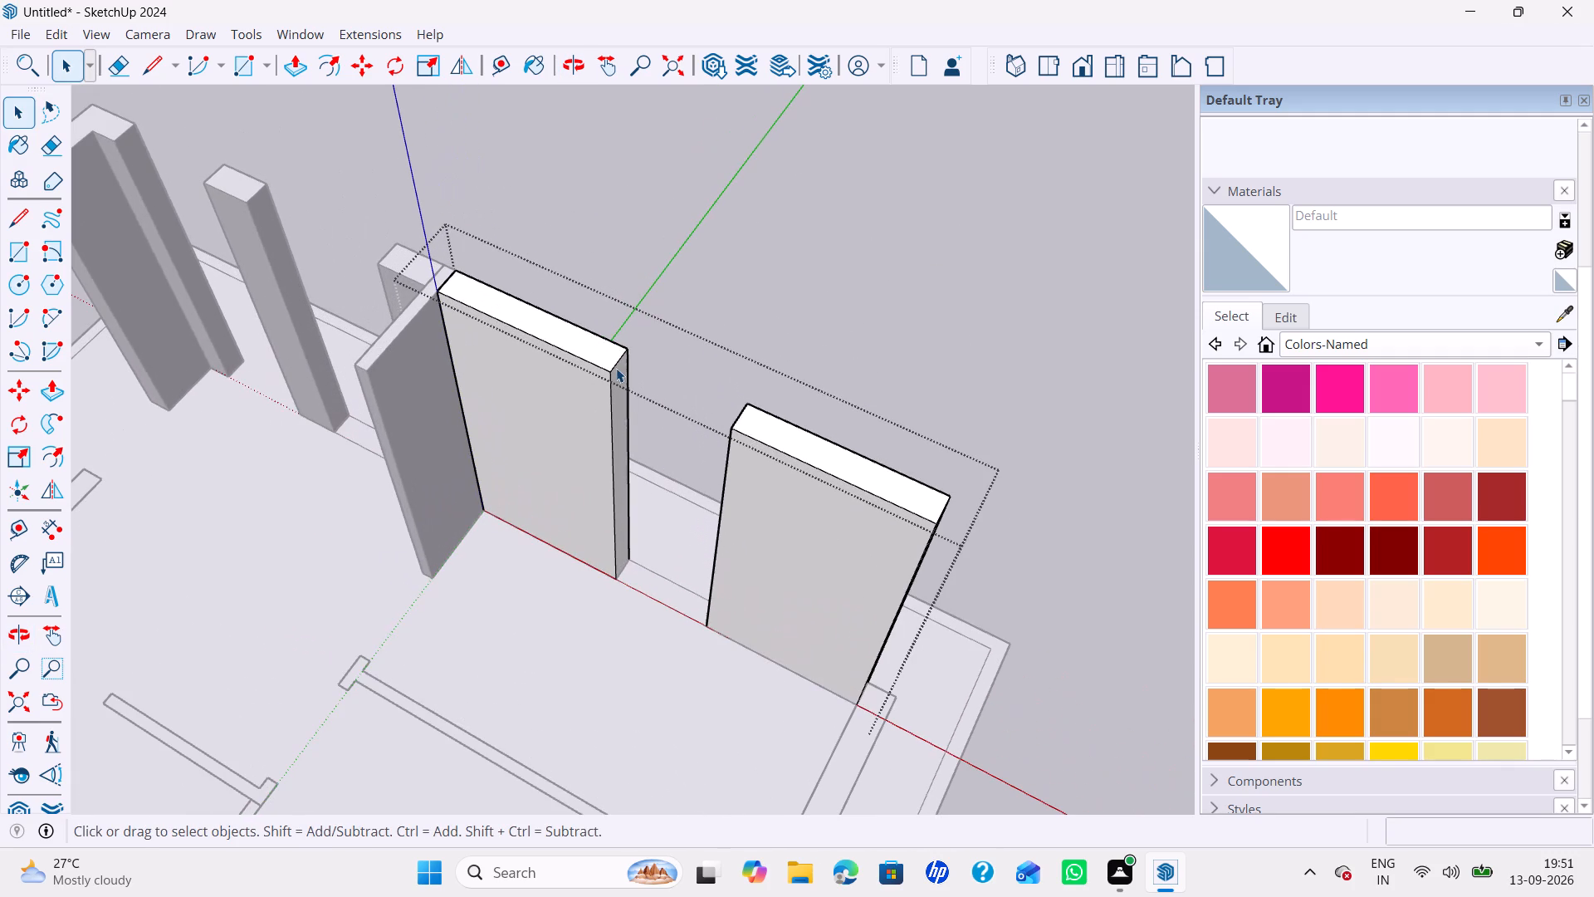
left_click(616, 368)
key("m")
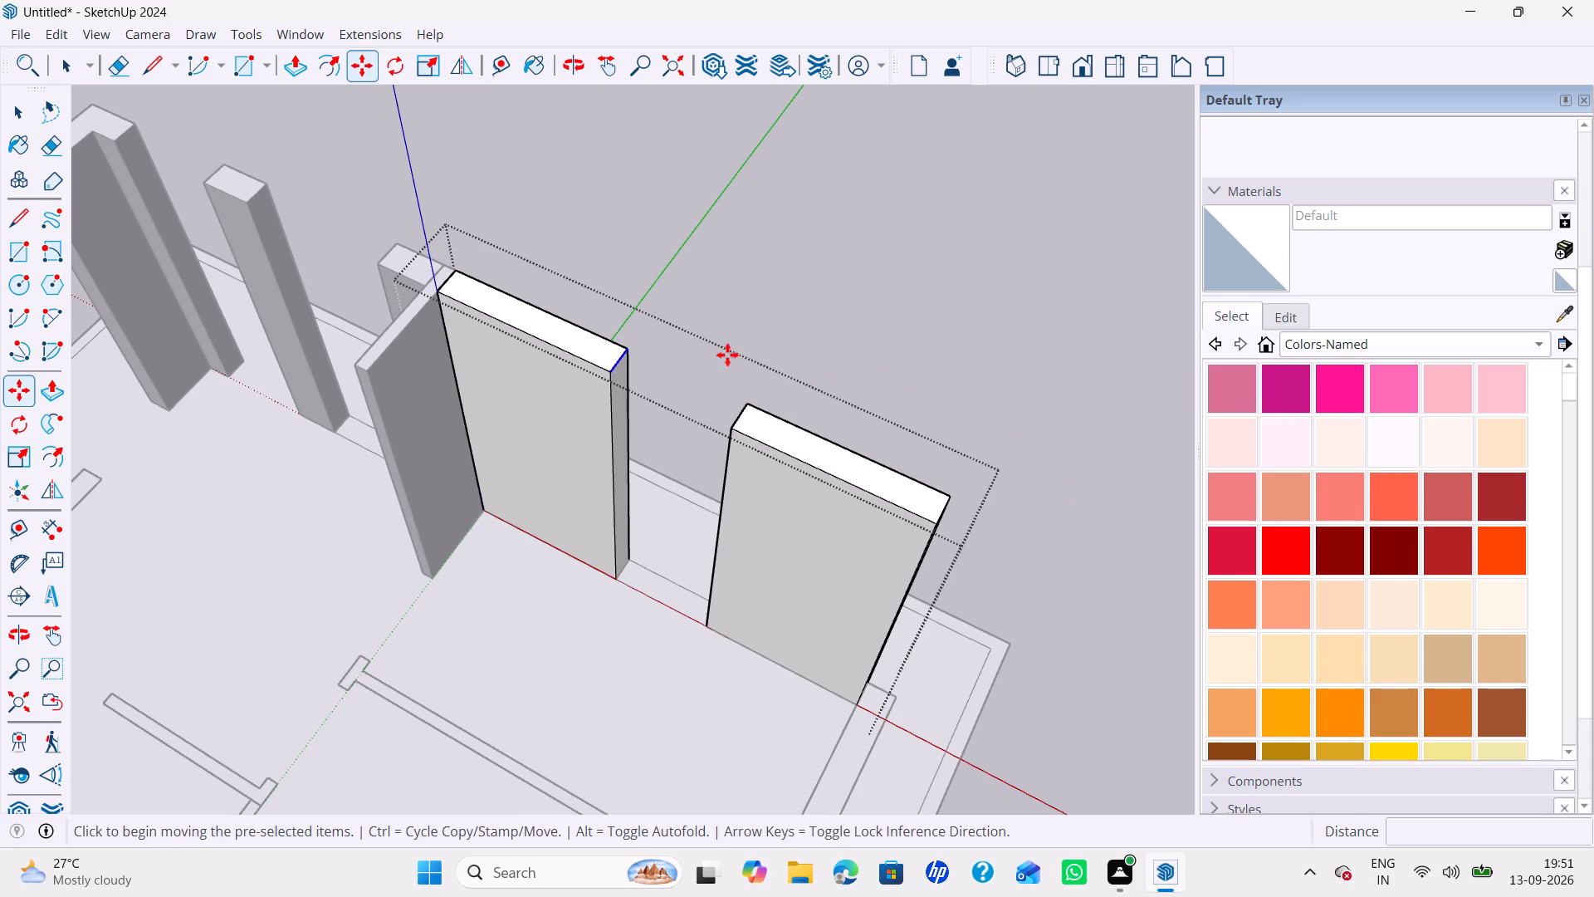
left_click(628, 350)
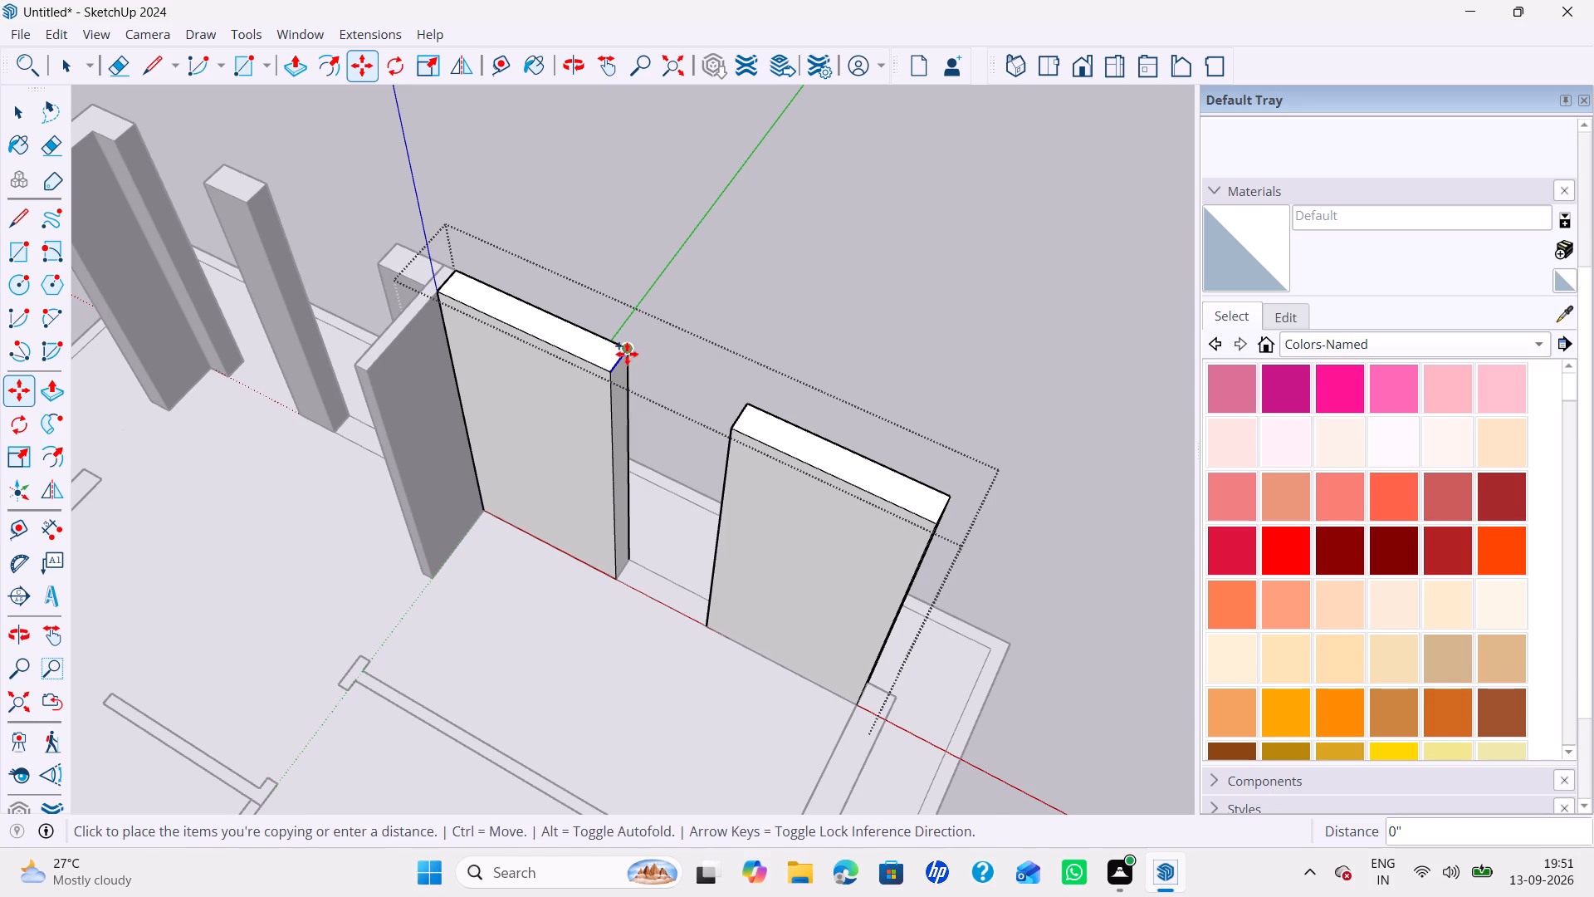
key("Up")
type("3'")
key("Return")
left_click(627, 433)
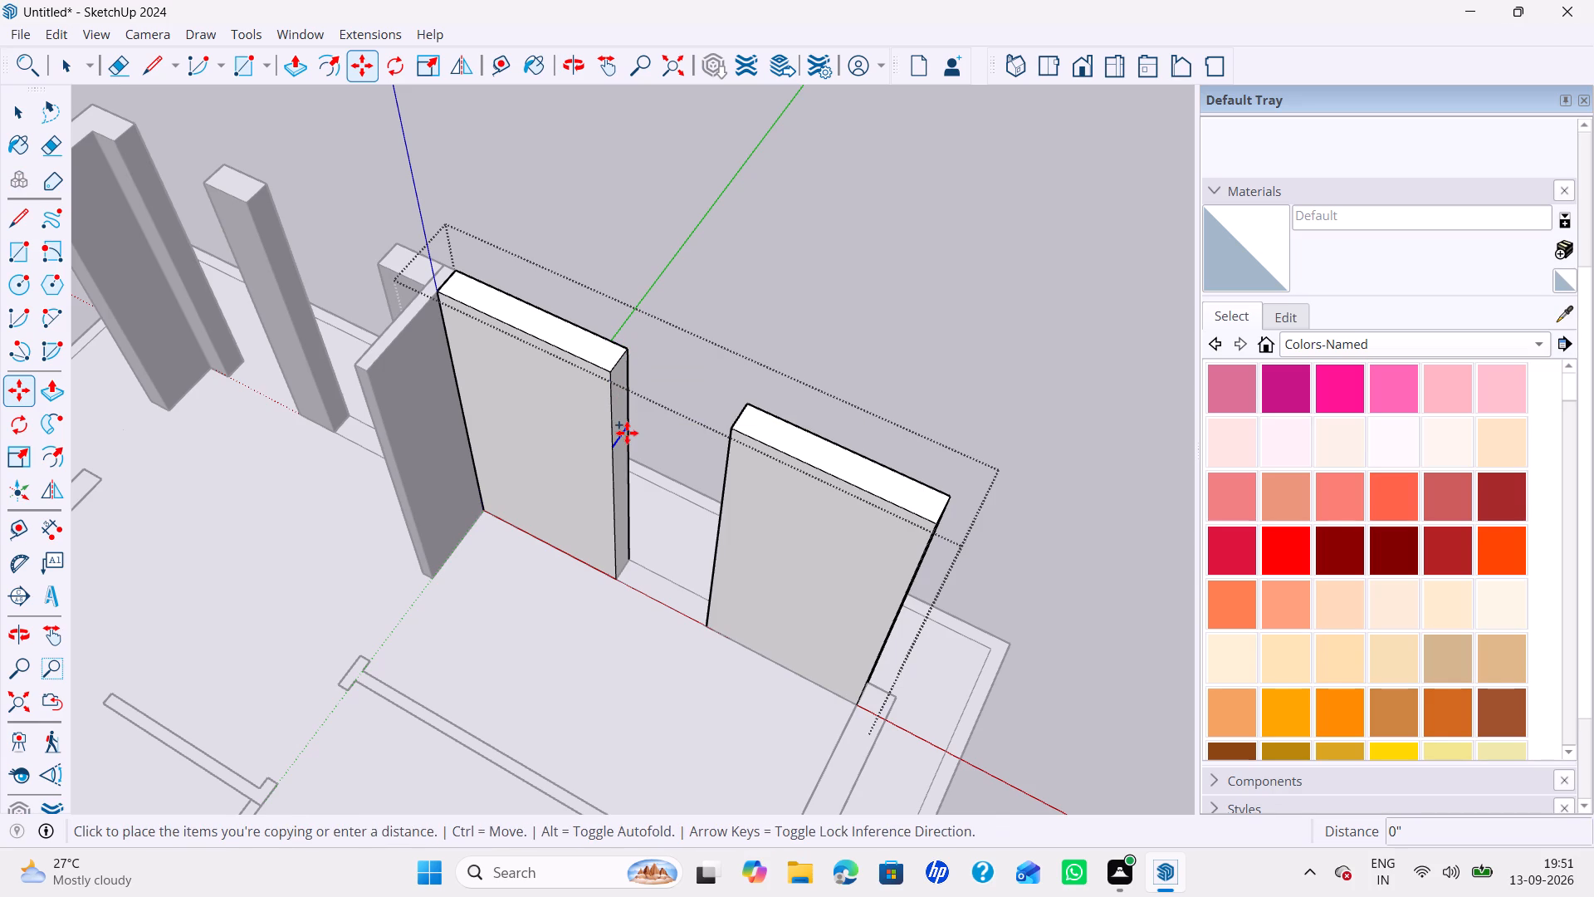
key("Up")
type("4'")
key("Return")
Extrude the top and bottom parts of the divided end face to the opposite segment, leaving a window opening.
key("p")
left_click(619, 415)
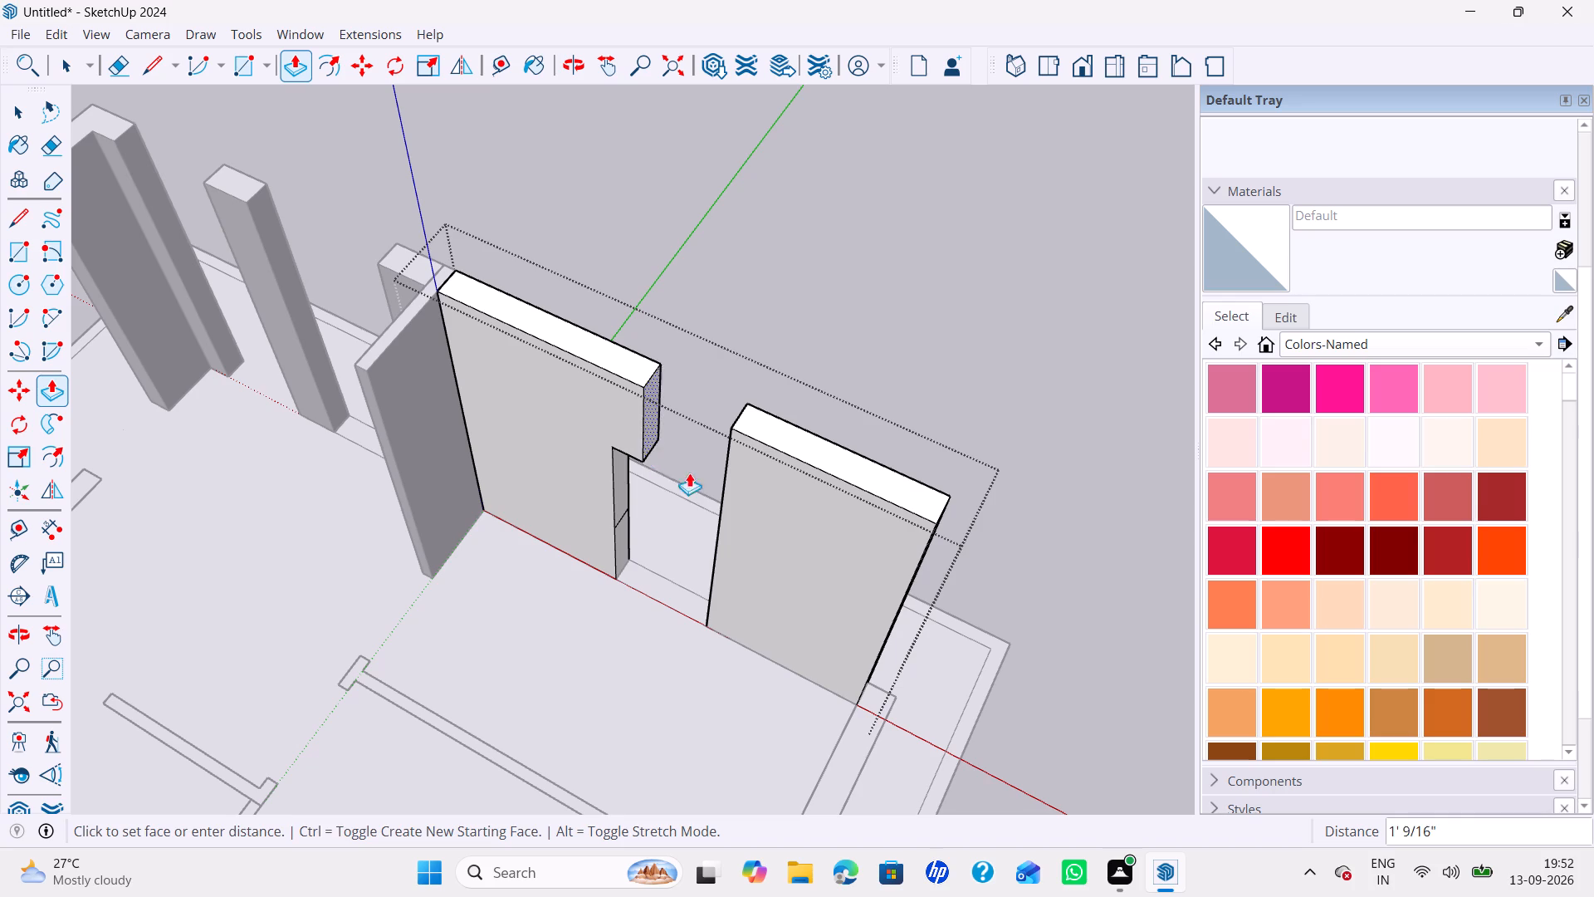
left_click(716, 546)
double_click(628, 535)
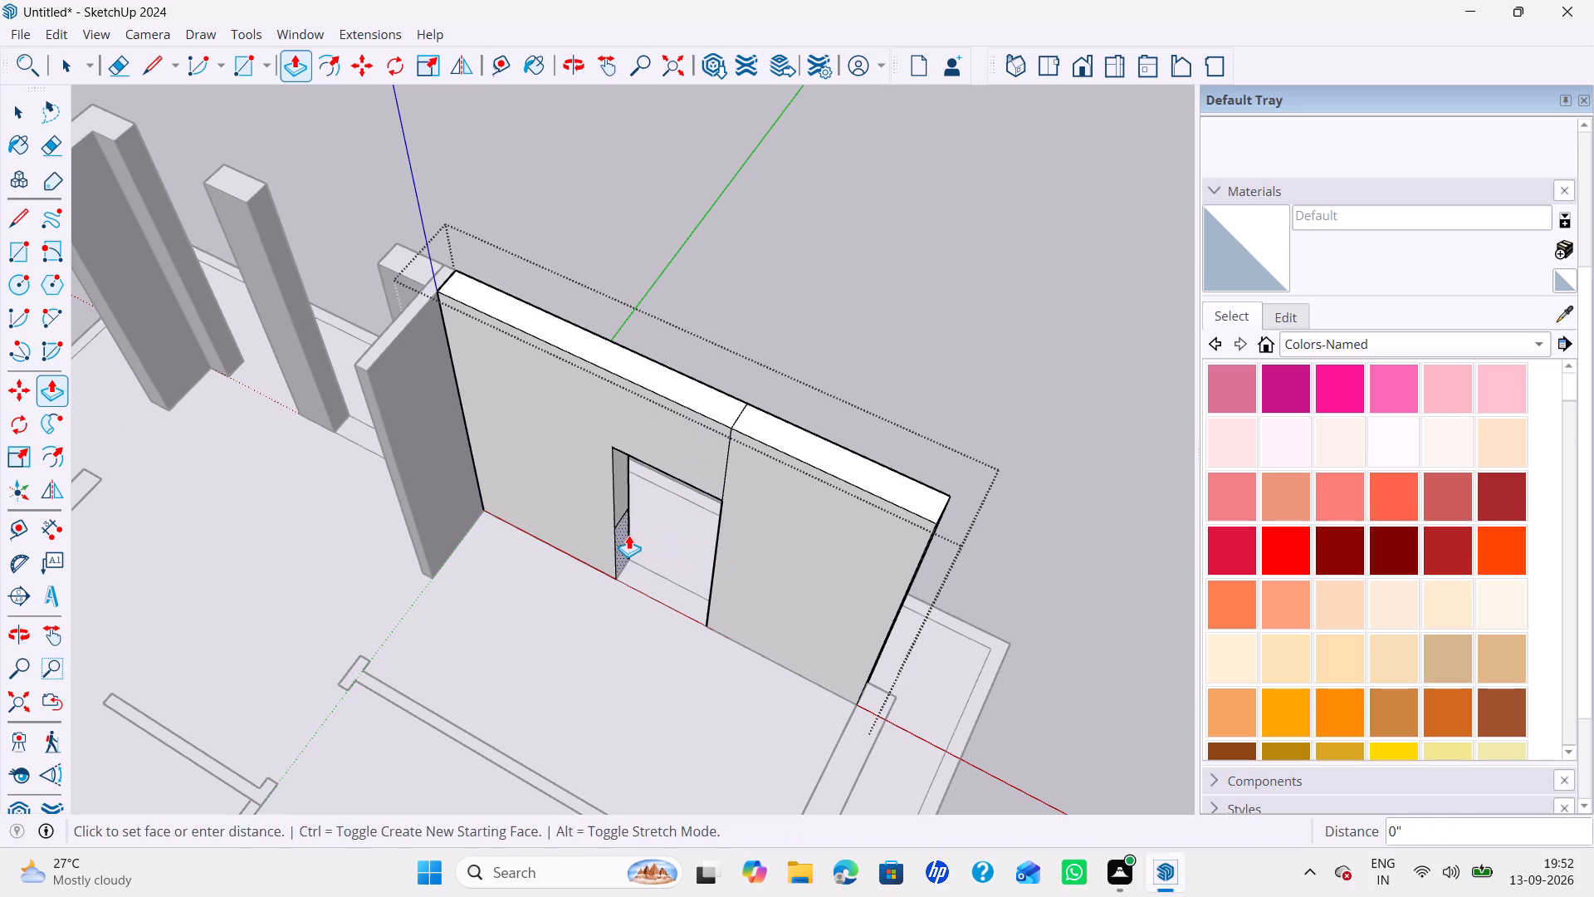
Erase the seam lines around the new window on the wall's top, inner face and outer face.
key("e")
left_click(726, 484)
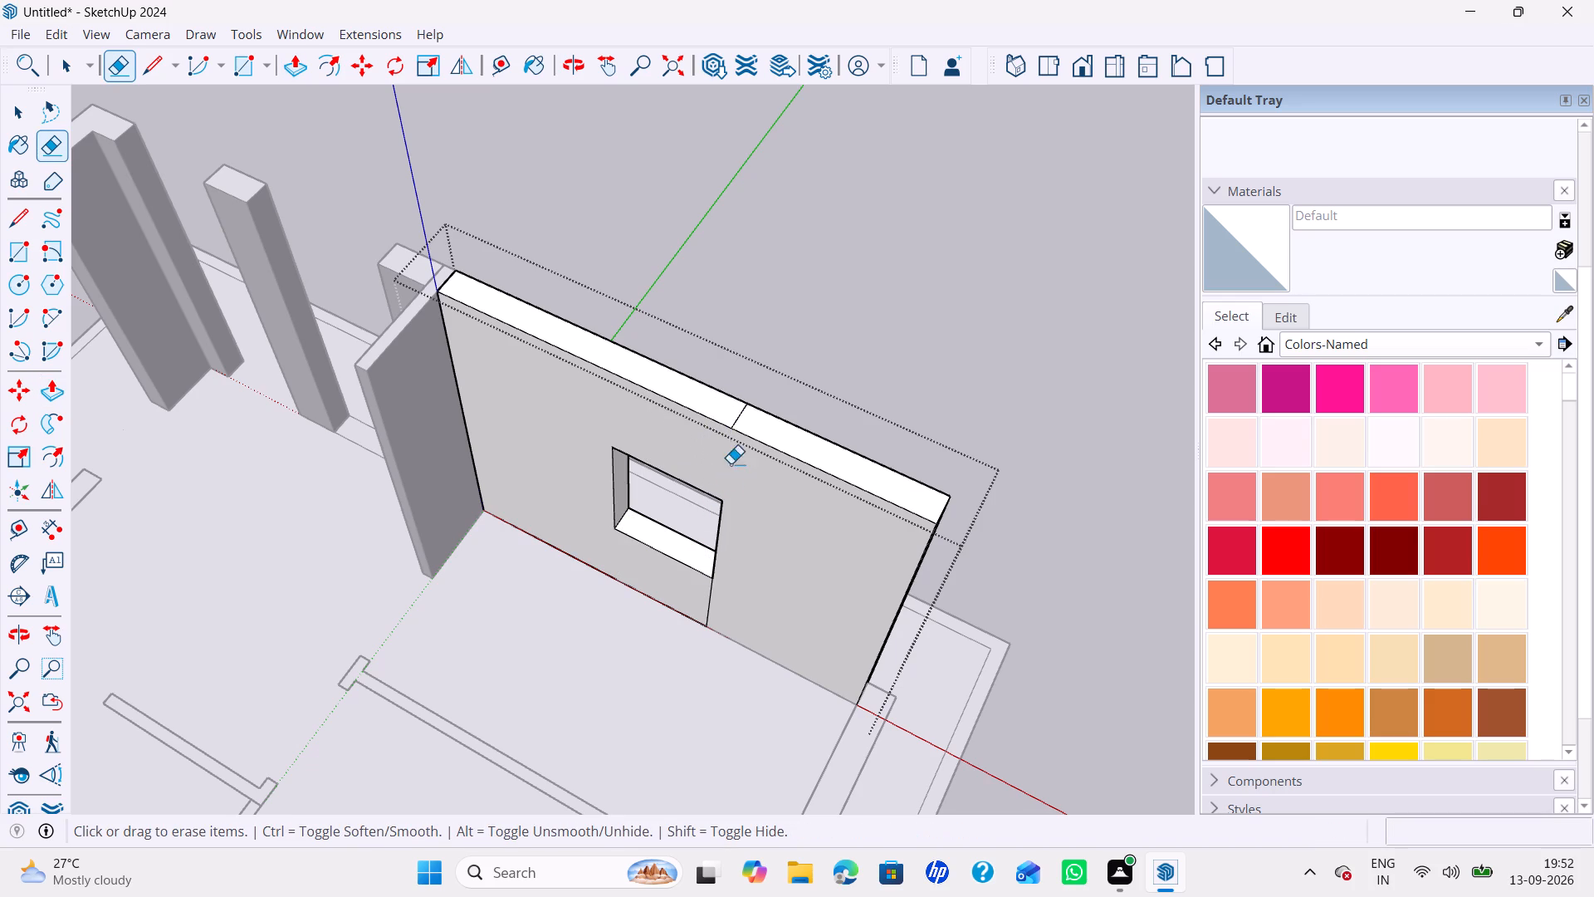
left_click(736, 419)
left_click(702, 596)
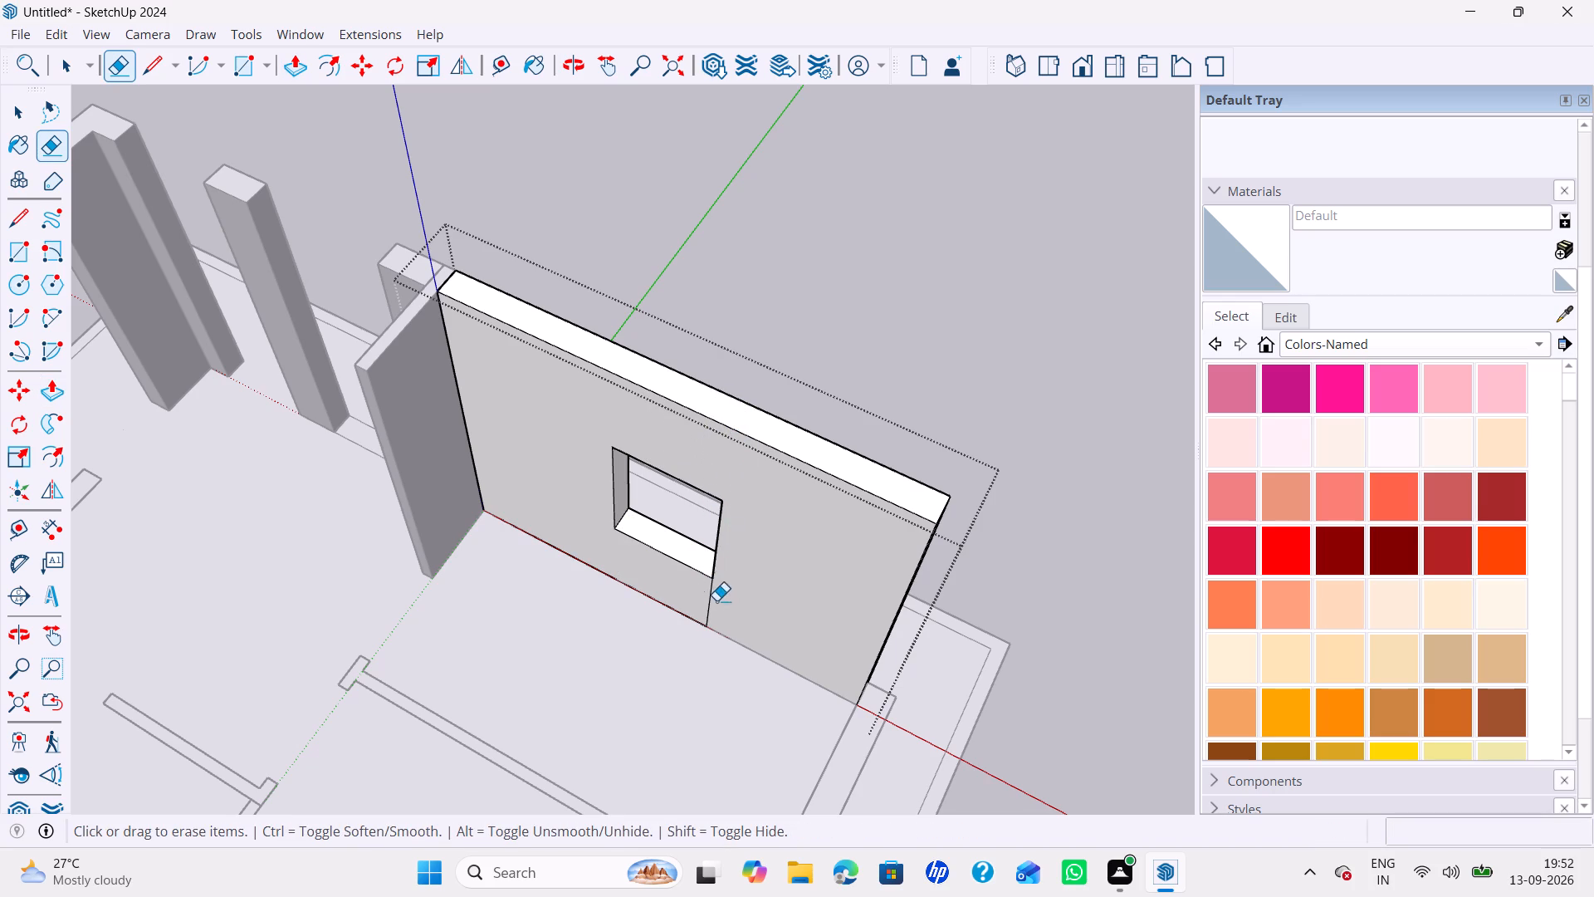
left_click(720, 601)
left_click_drag(731, 584, 707, 588)
scroll(892, 544, "down", 3)
middle_click_drag(866, 551, 164, 448)
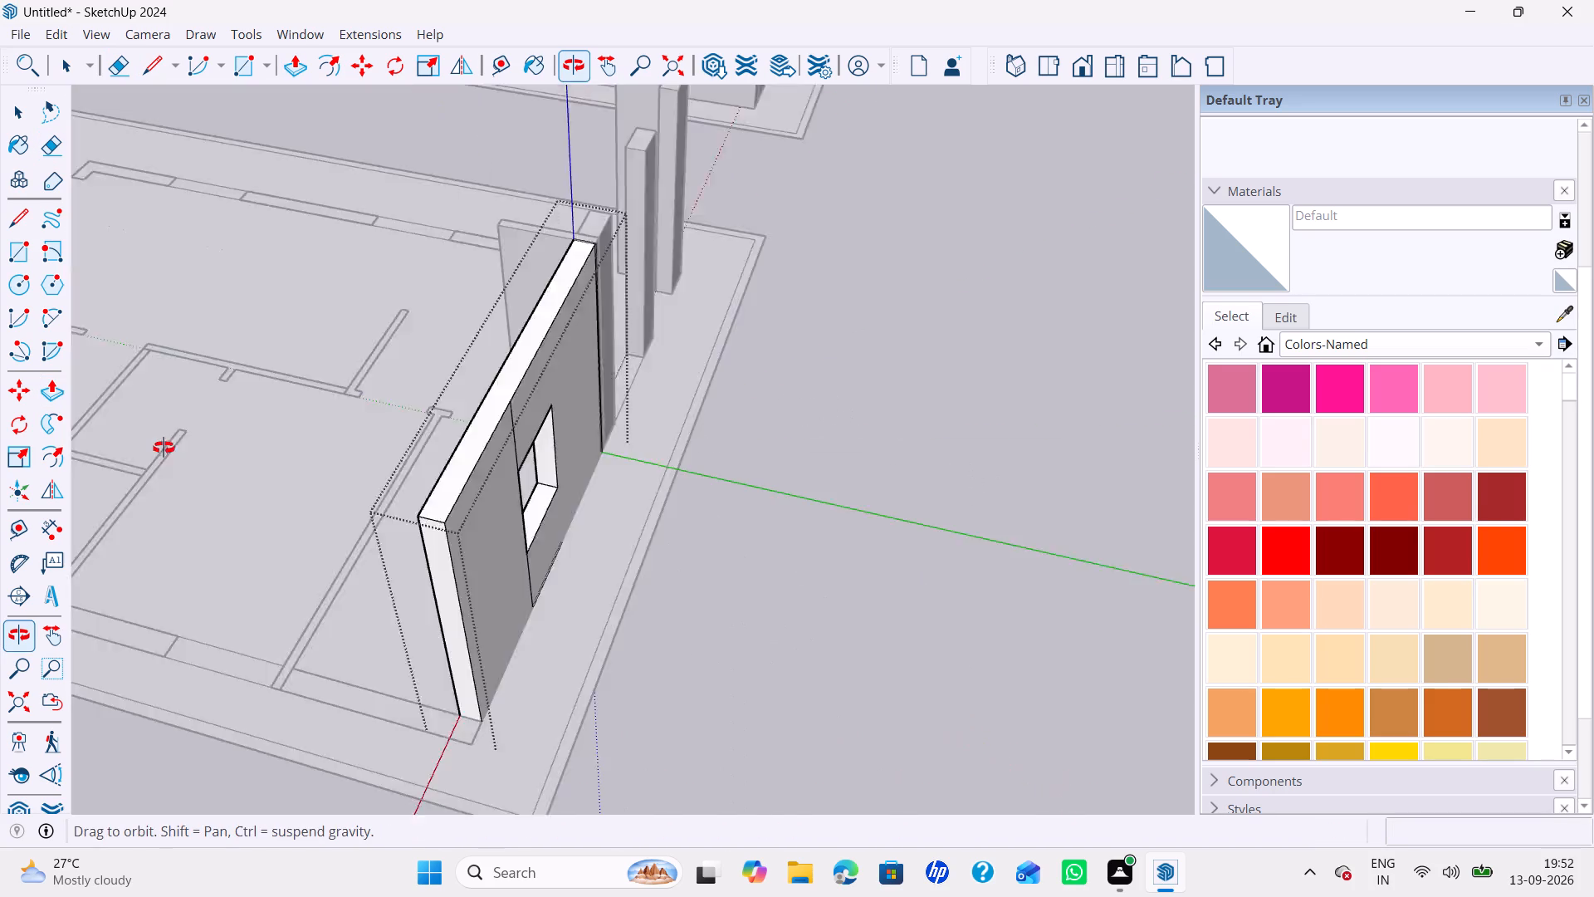
middle_click_drag(164, 448, 138, 416)
left_click_drag(482, 404, 491, 383)
left_click_drag(495, 525, 501, 530)
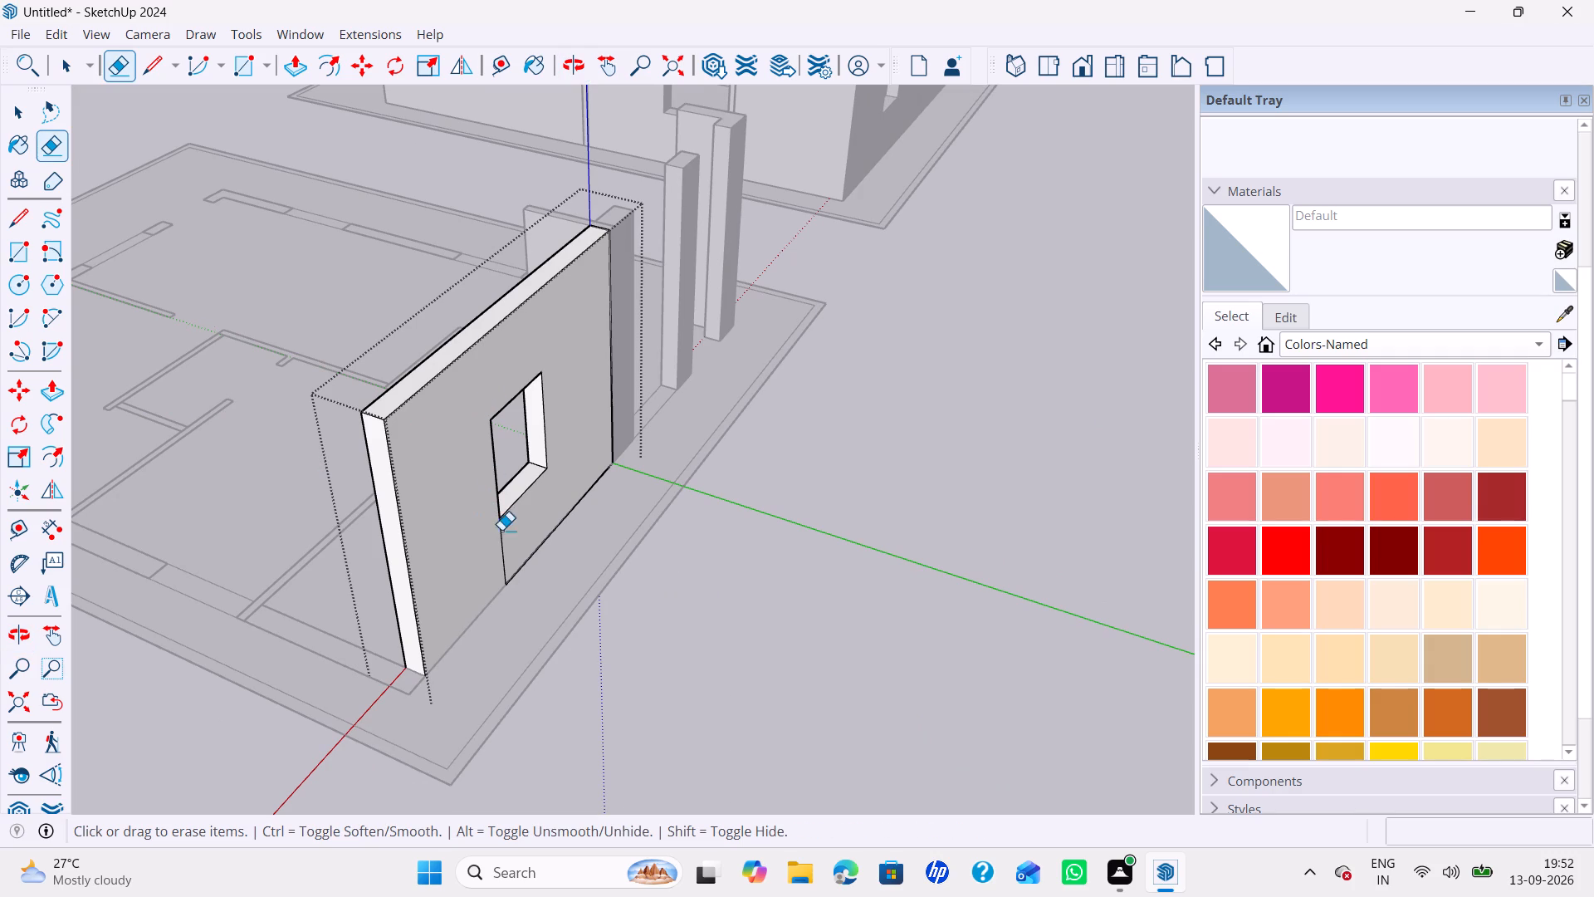
left_click_drag(501, 530, 504, 532)
key("space")
Open the raised L-shaped corner group and copy the top edge of its end face 3' down.
middle_click_drag(360, 471, 1007, 507)
middle_click_drag(901, 335, 760, 498, "shift")
middle_click_drag(696, 468, 777, 455)
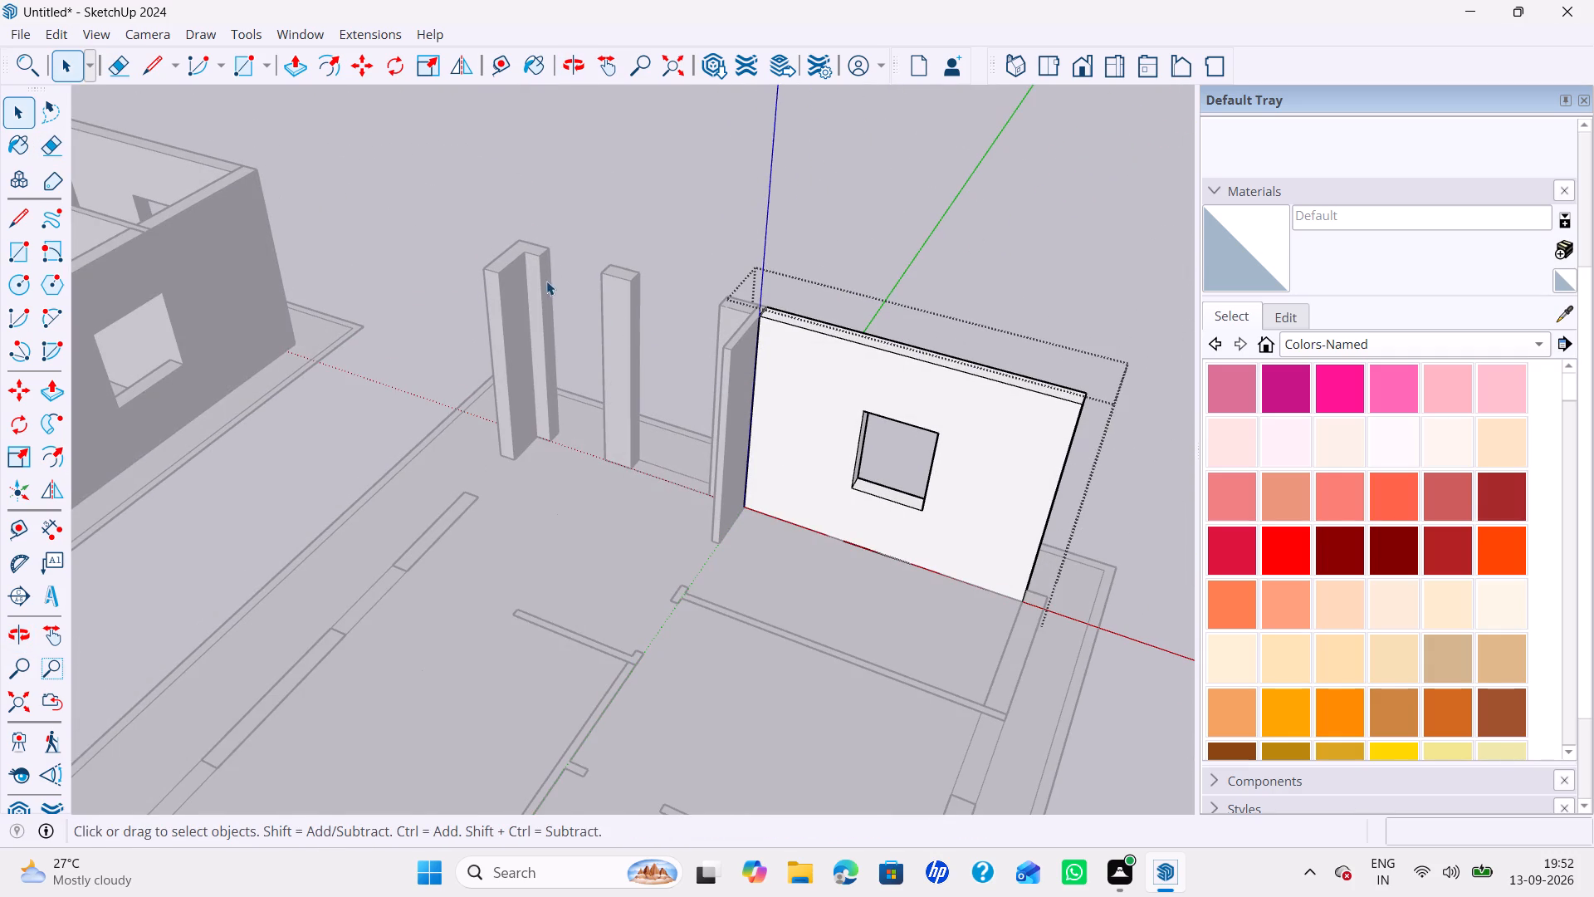
double_click(546, 281)
scroll(540, 255, "up", 6)
left_click(547, 256)
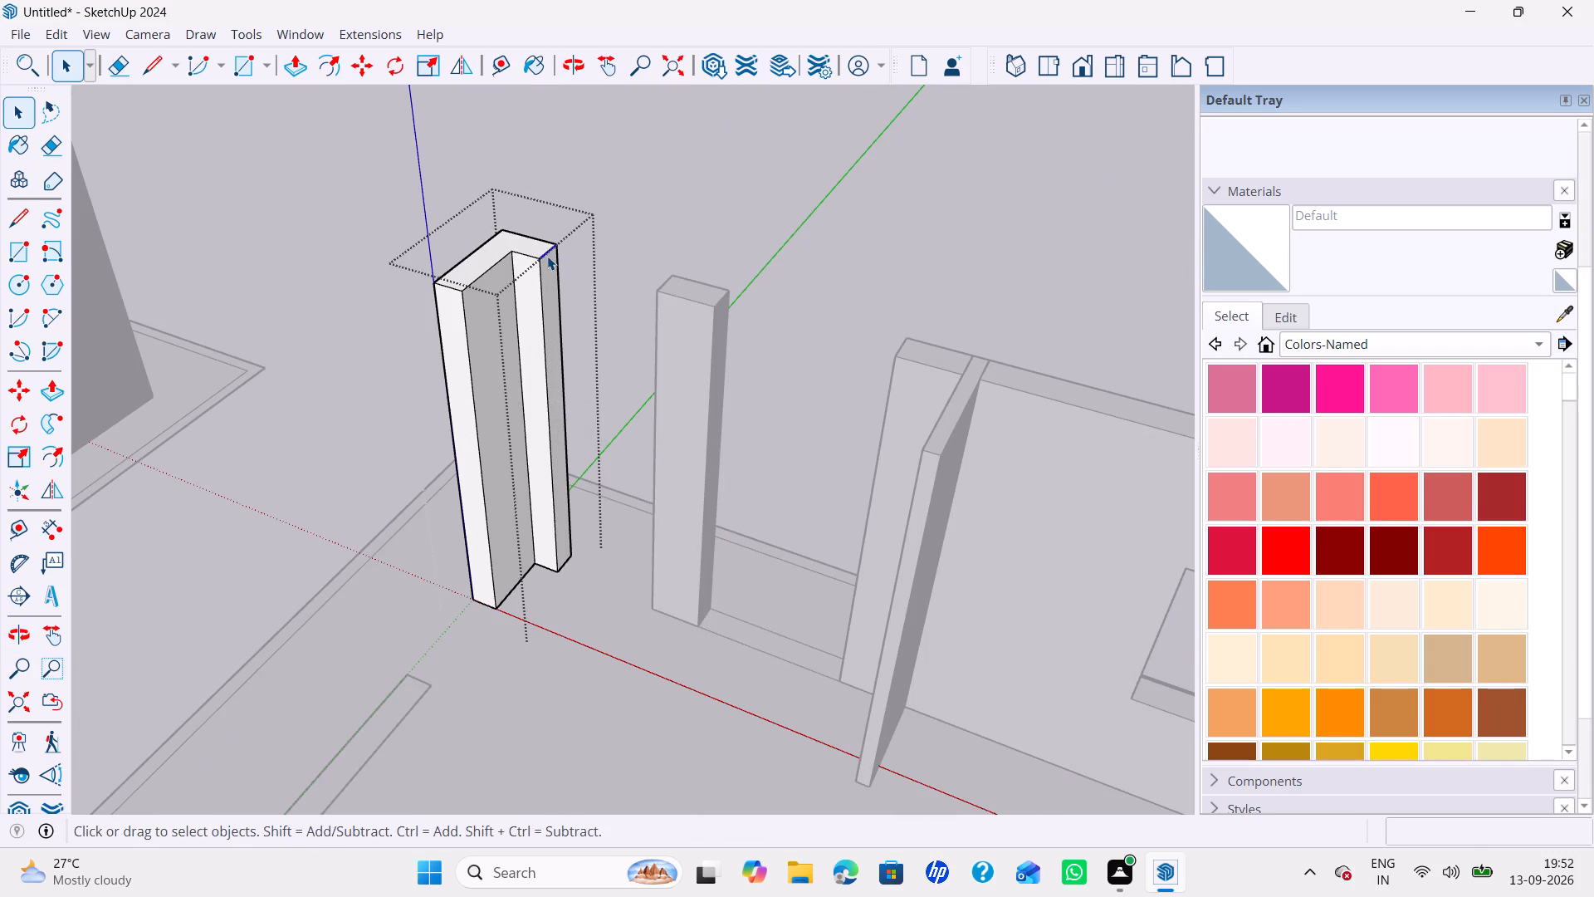
key("m")
left_click(555, 241, "ctrl")
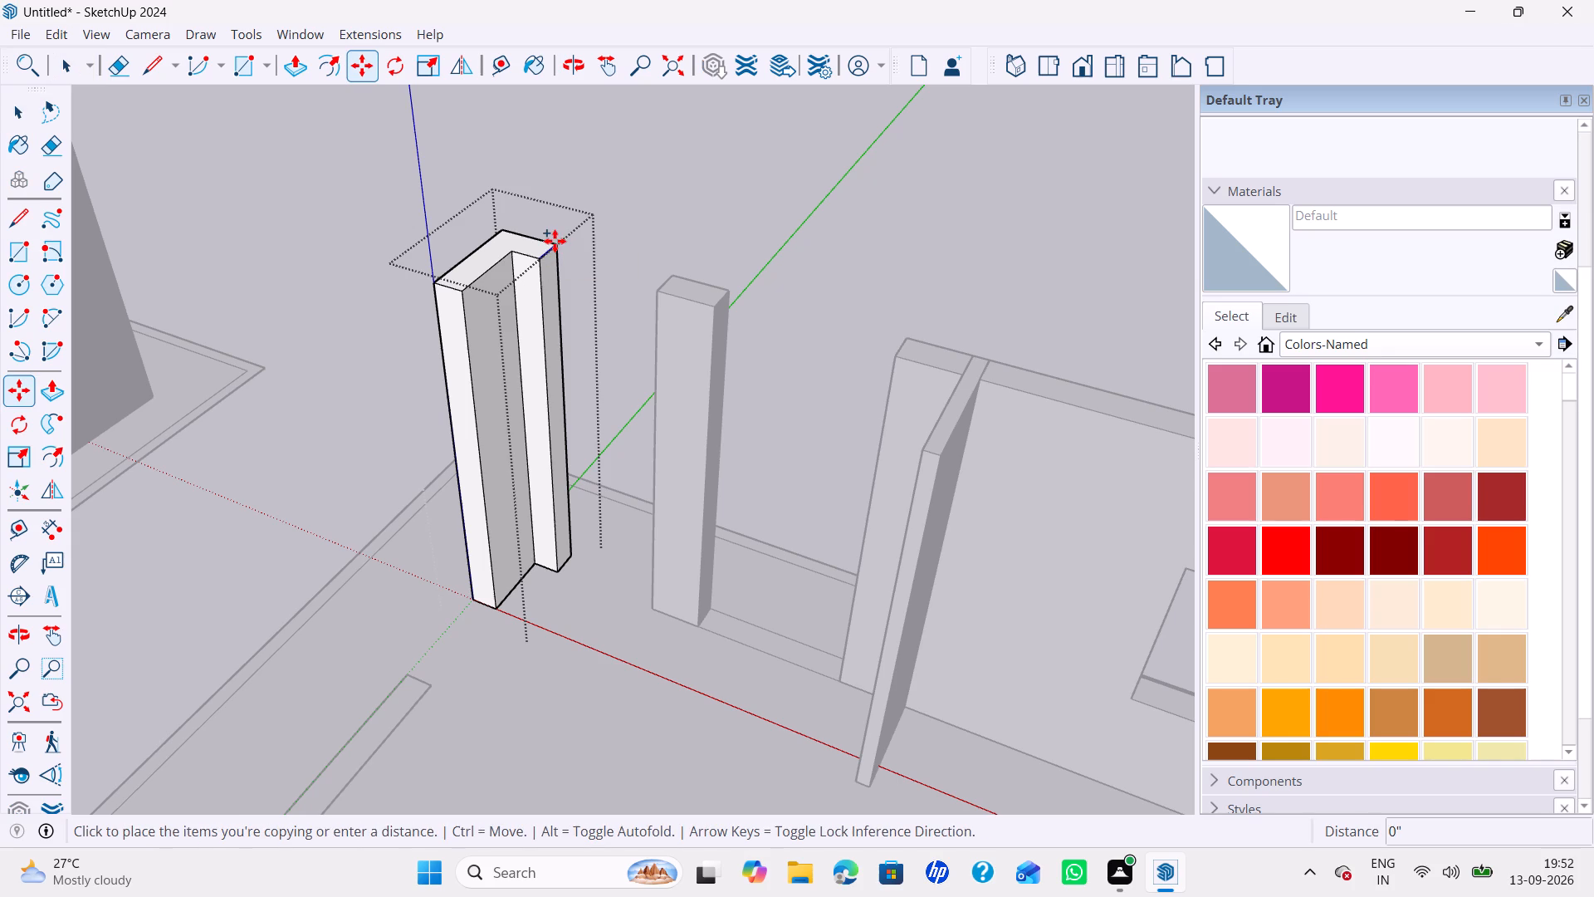
key("Up")
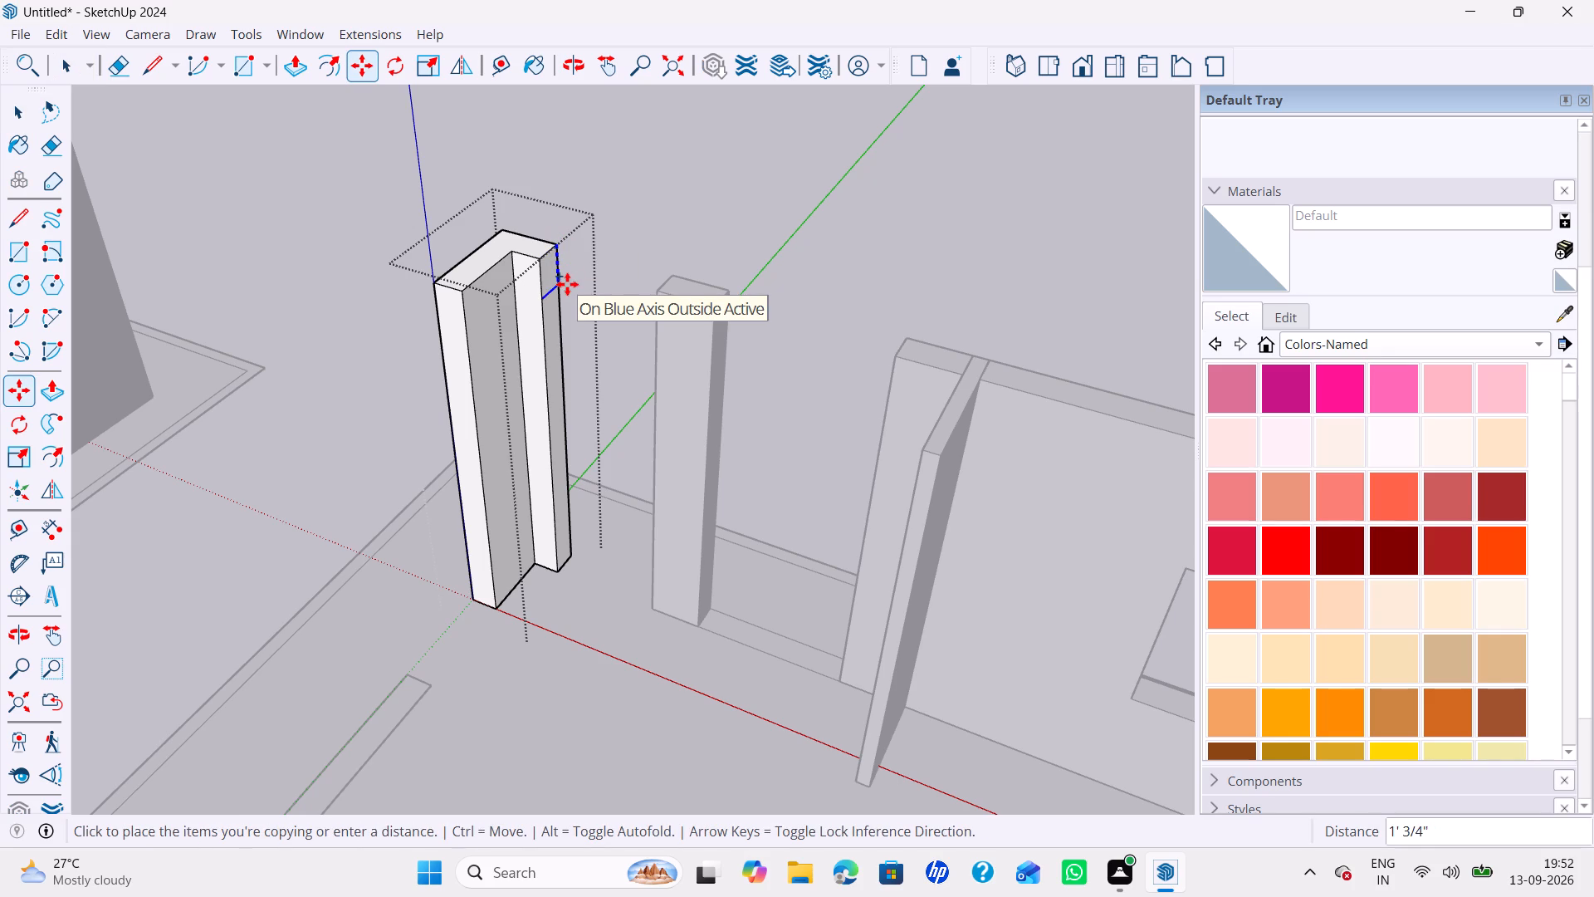
type("3'")
key("Return")
key("space")
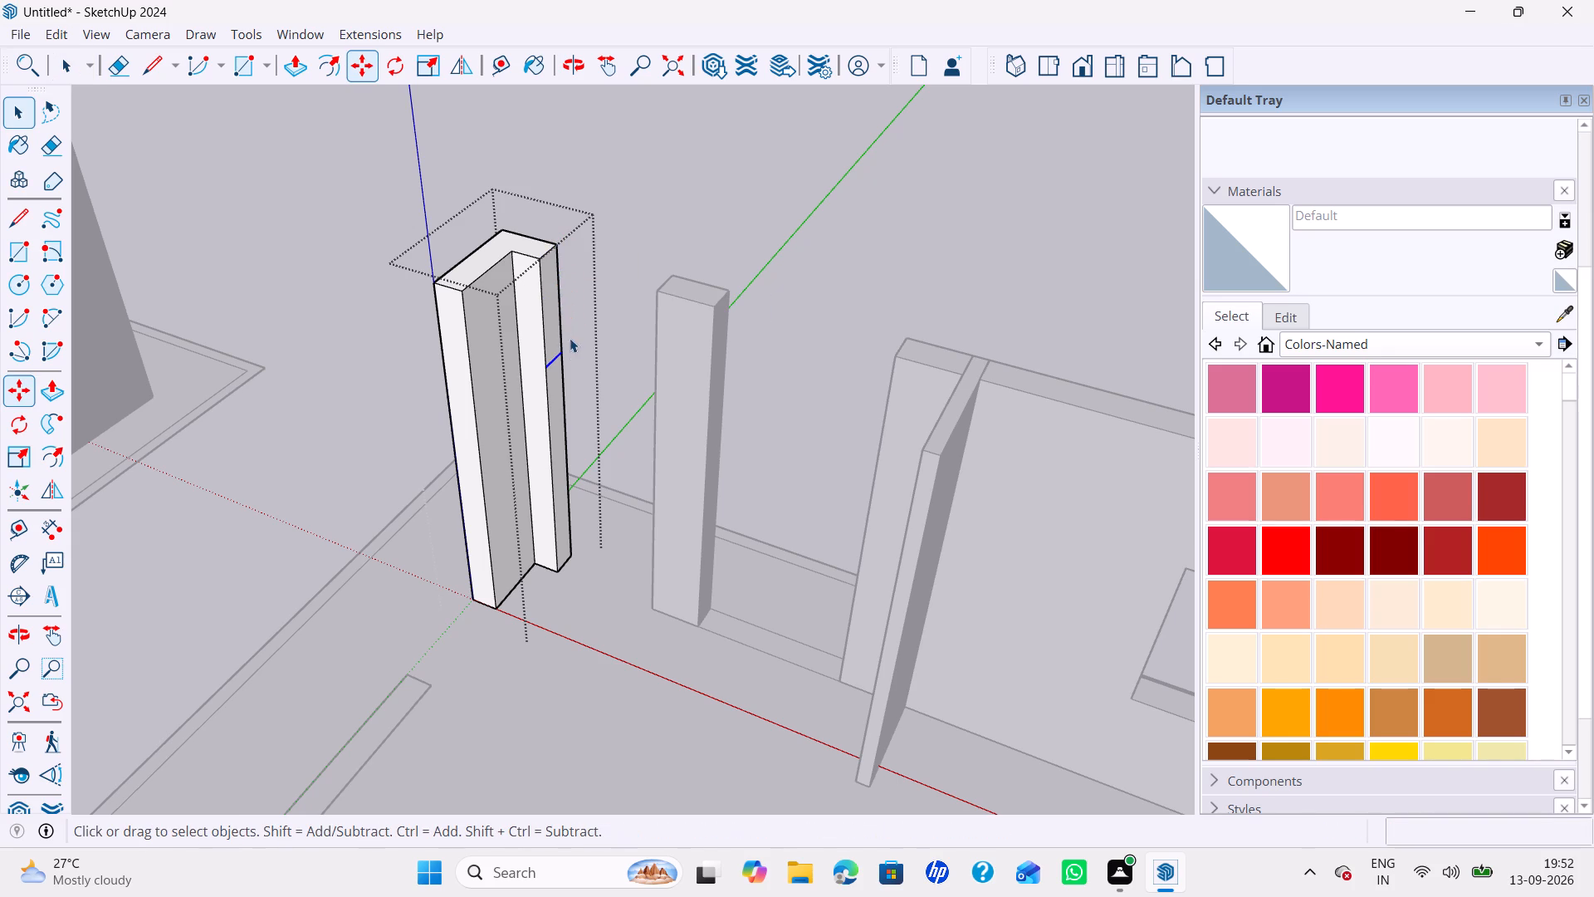
Extrude the upper part of the corner wall's end face 3' to the neighbouring segment, forming a door header.
key("p")
left_click(555, 331)
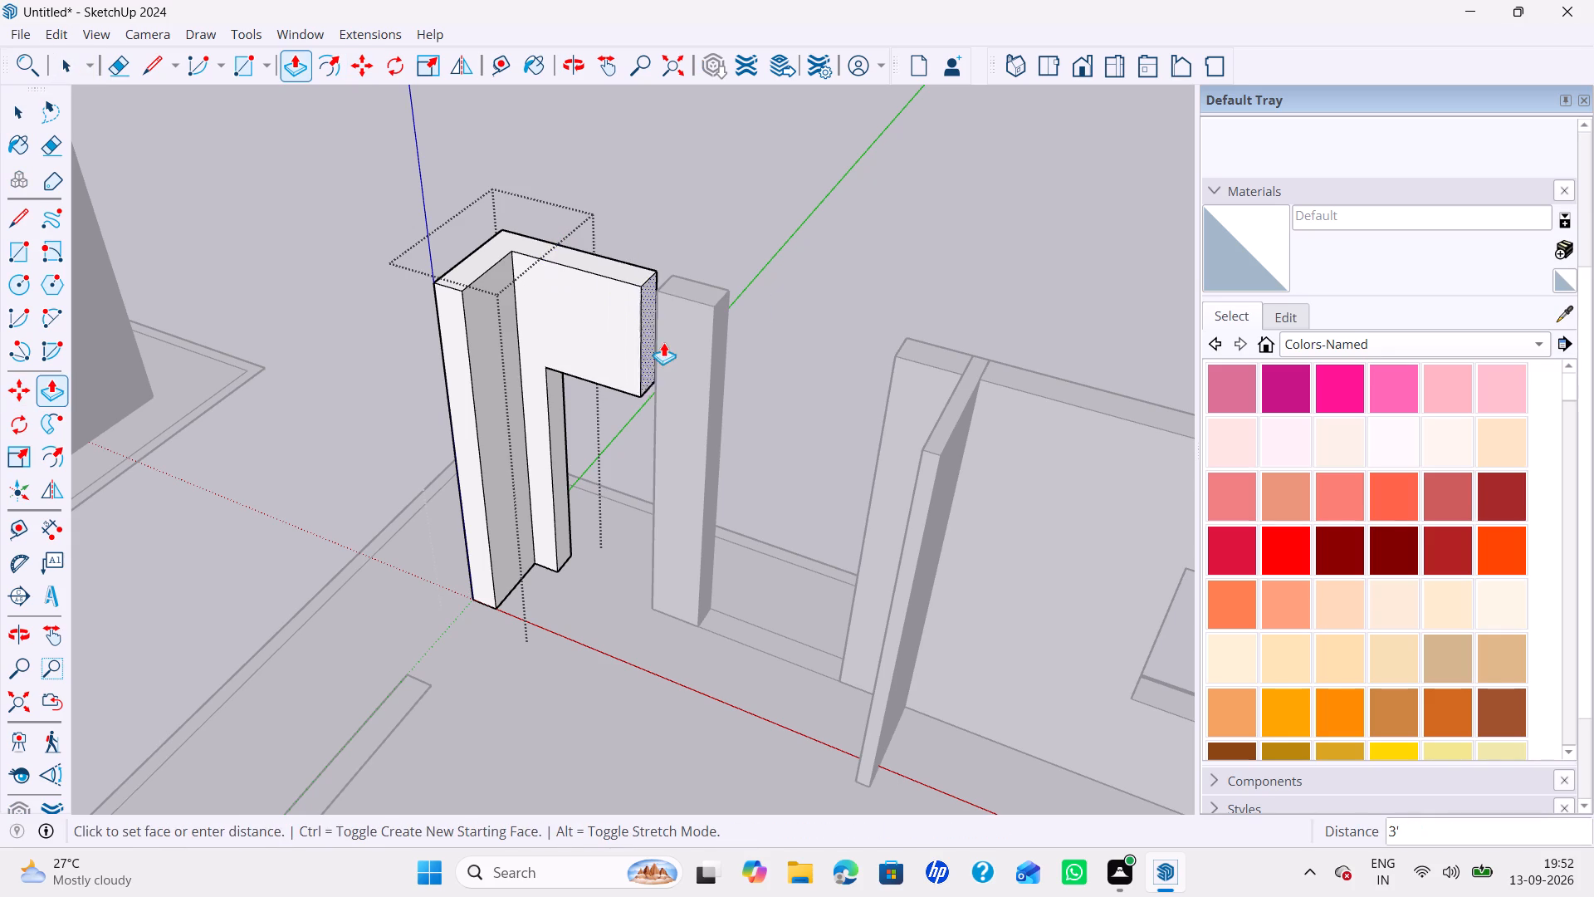
left_click(657, 340)
key("space")
Open the neighbouring two-segment wall group and copy the end face's top edge 3' down, and that copied line another 4' down.
double_click(699, 353)
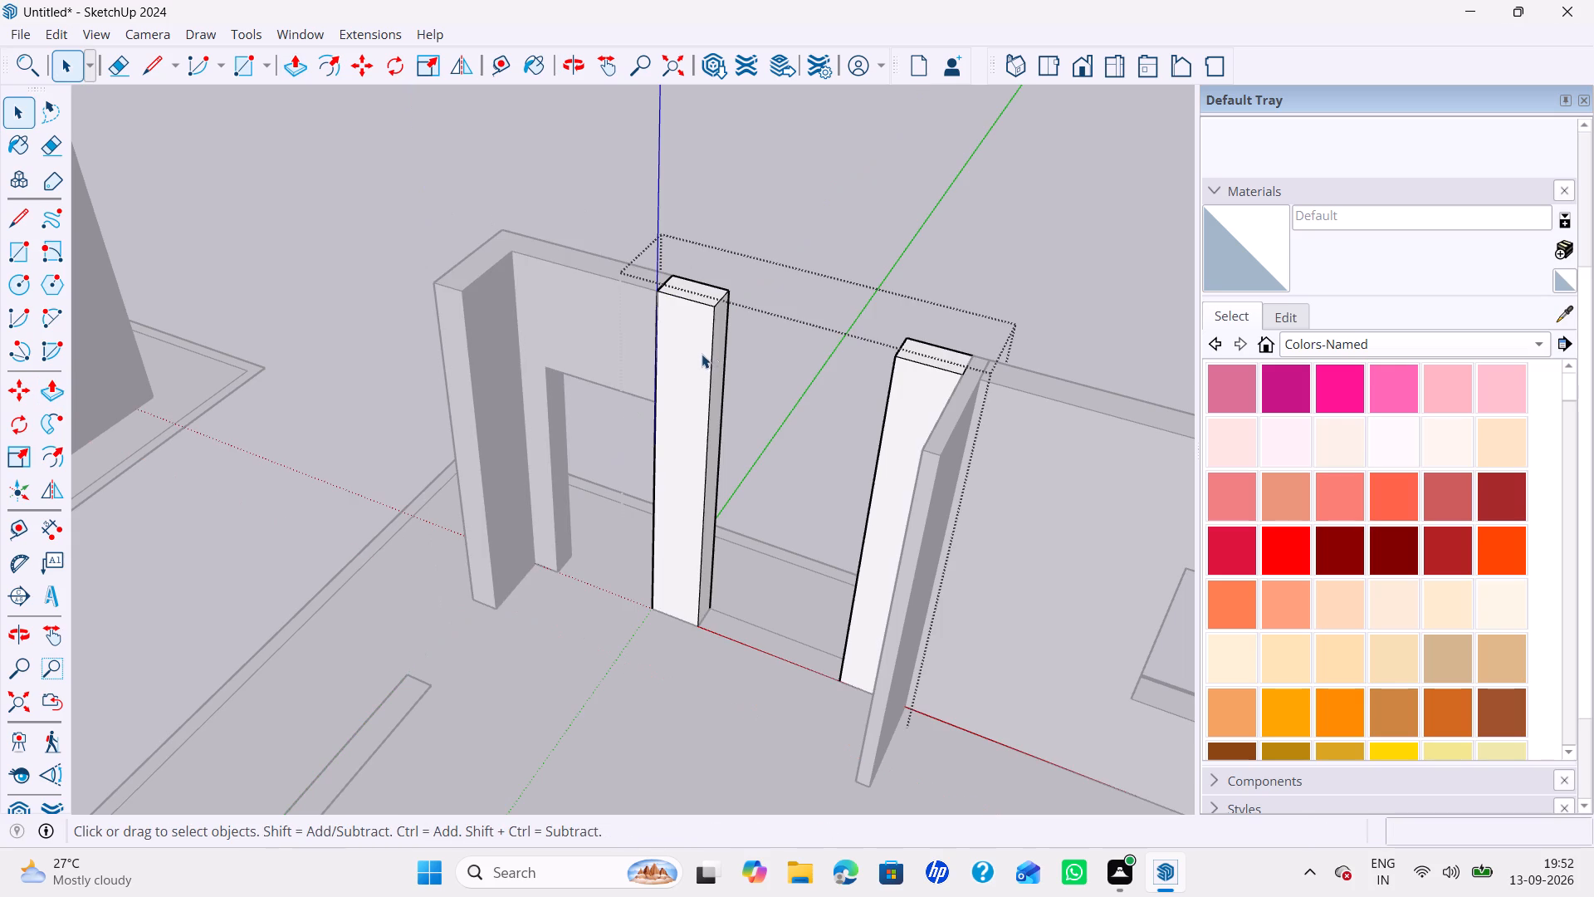
left_click(716, 306)
left_click(721, 299)
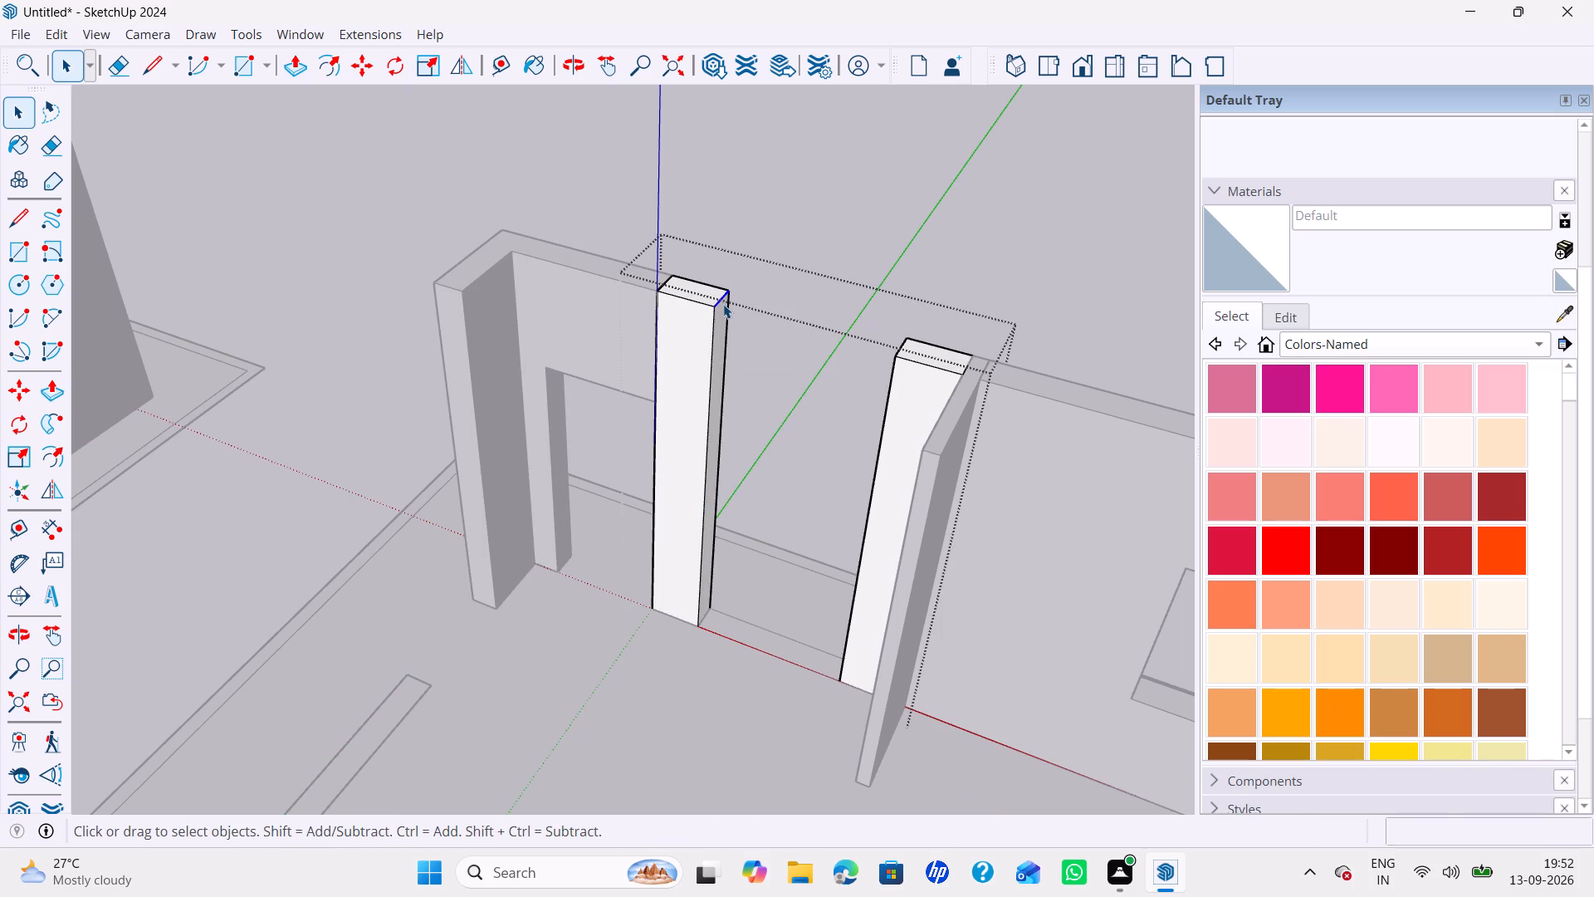
key("m")
left_click(727, 297)
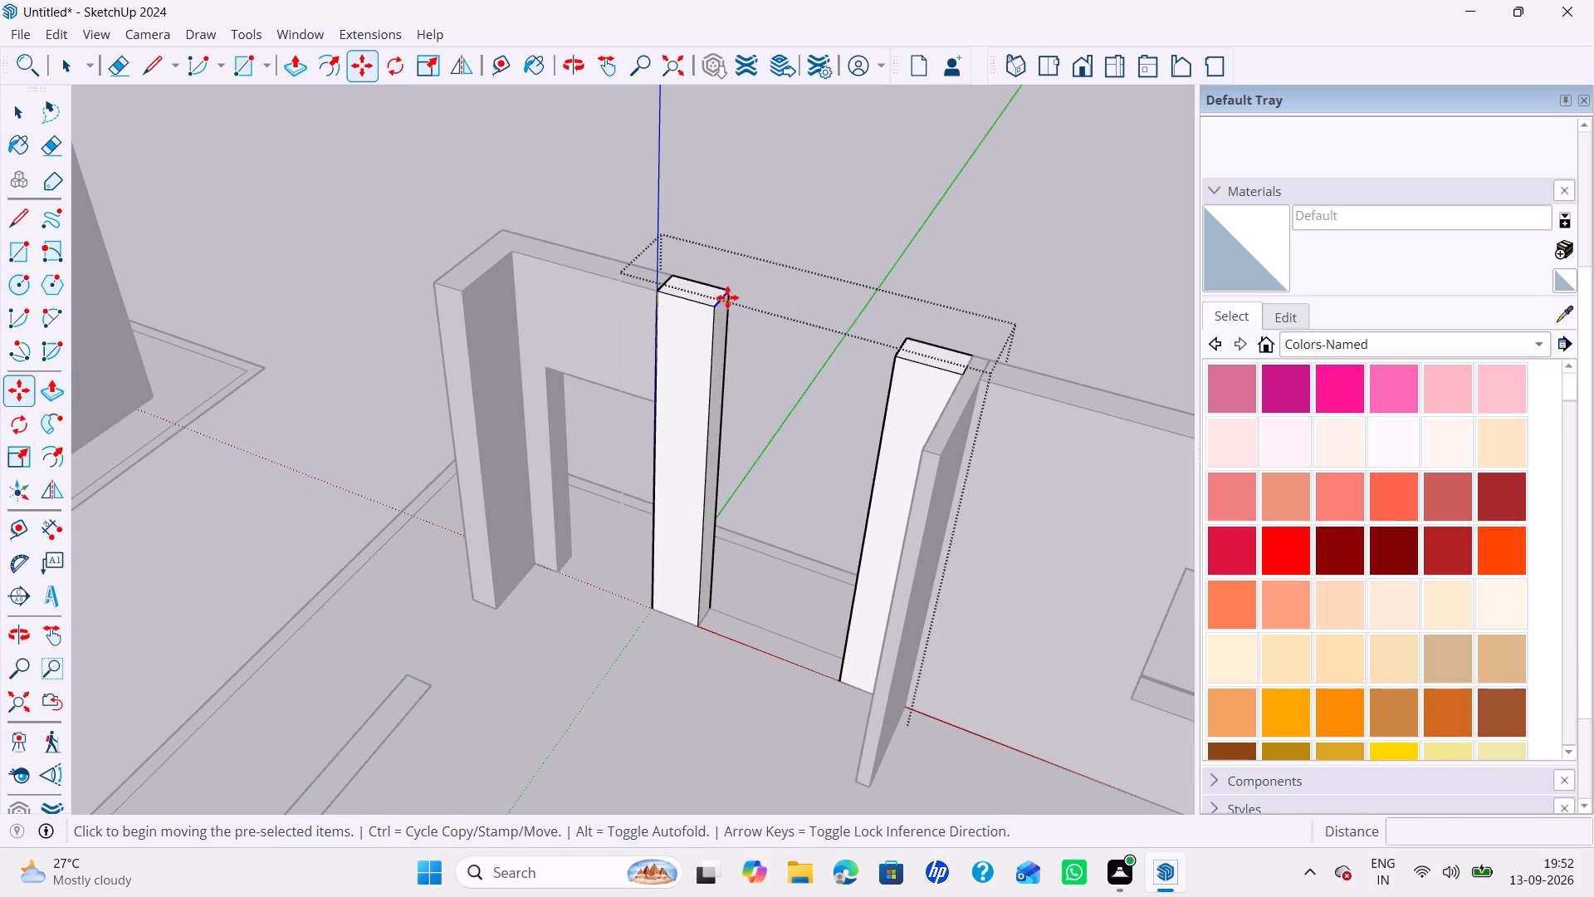
key("Up")
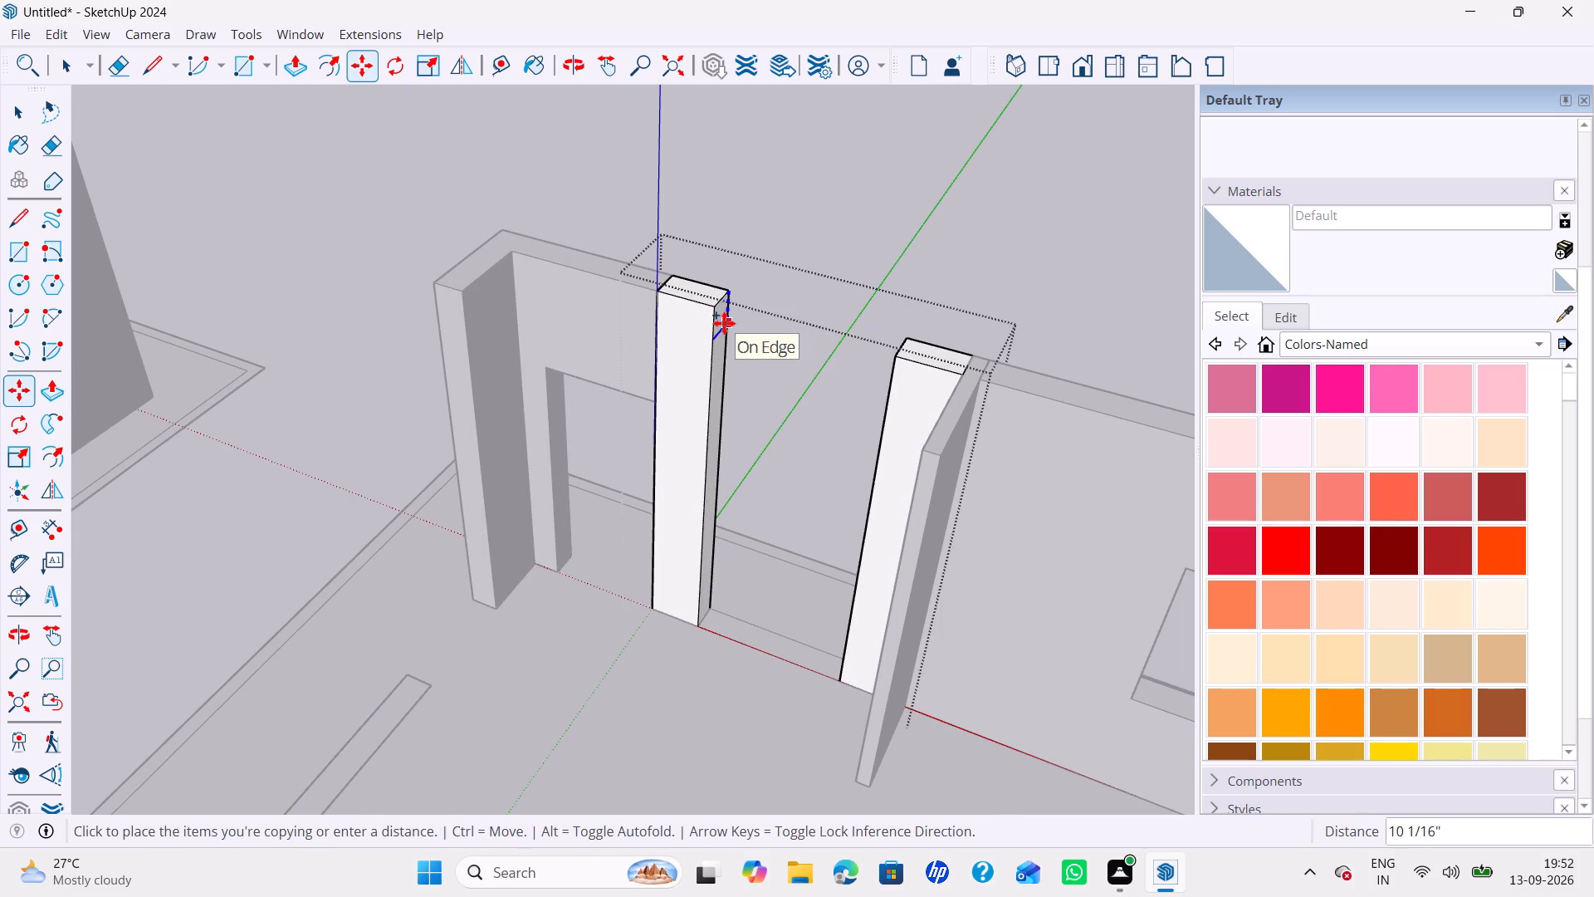
type("3'")
key("Return")
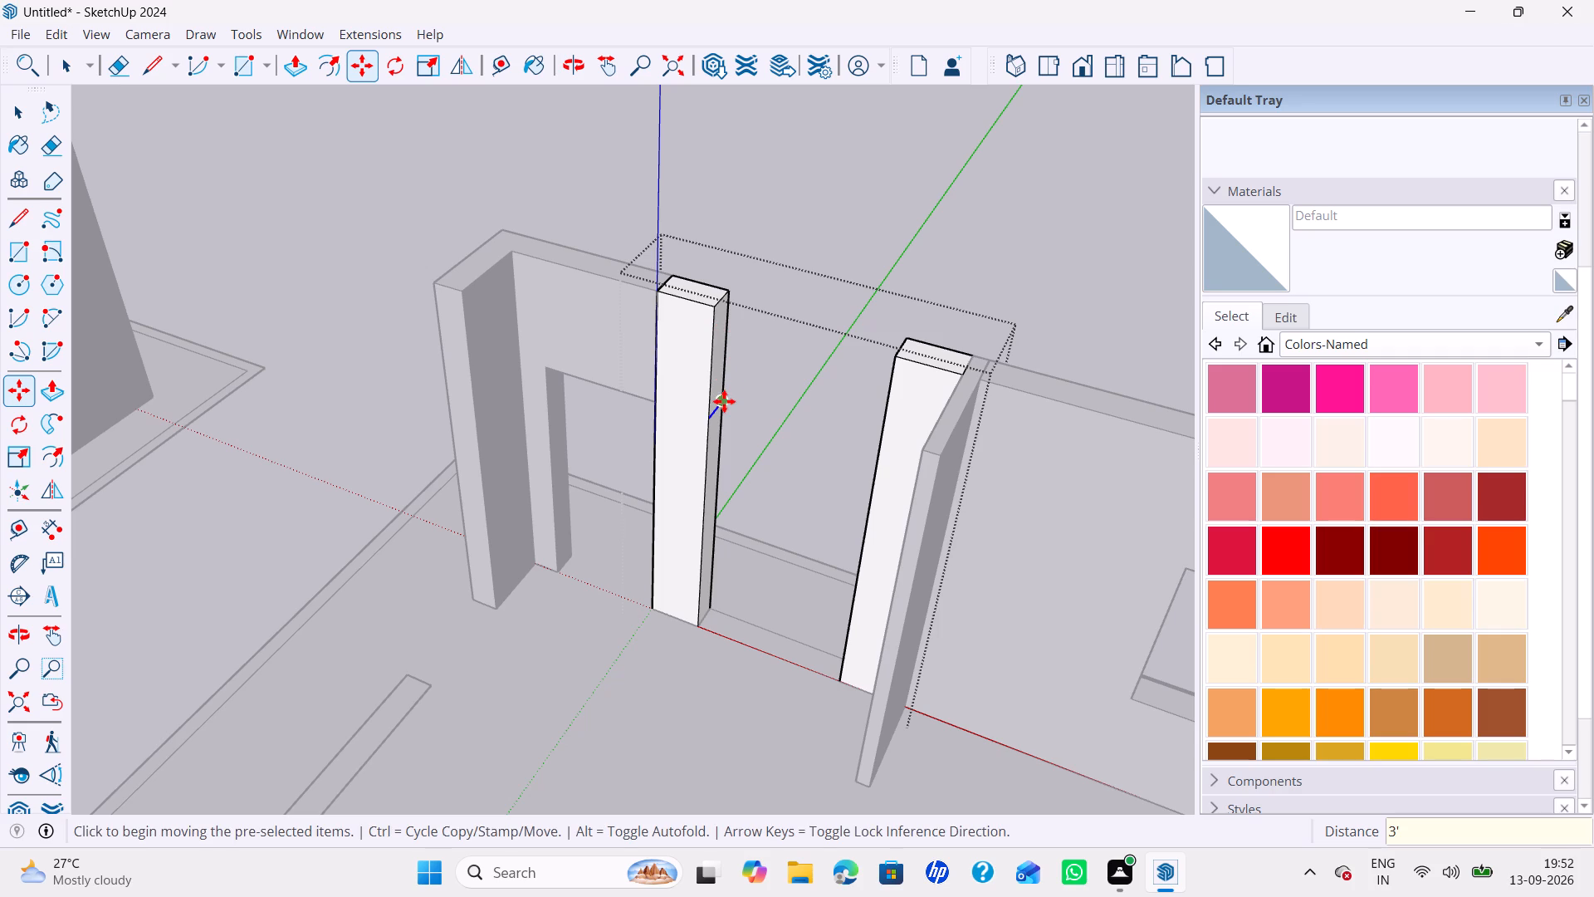
left_click(724, 401, "ctrl")
key("Up")
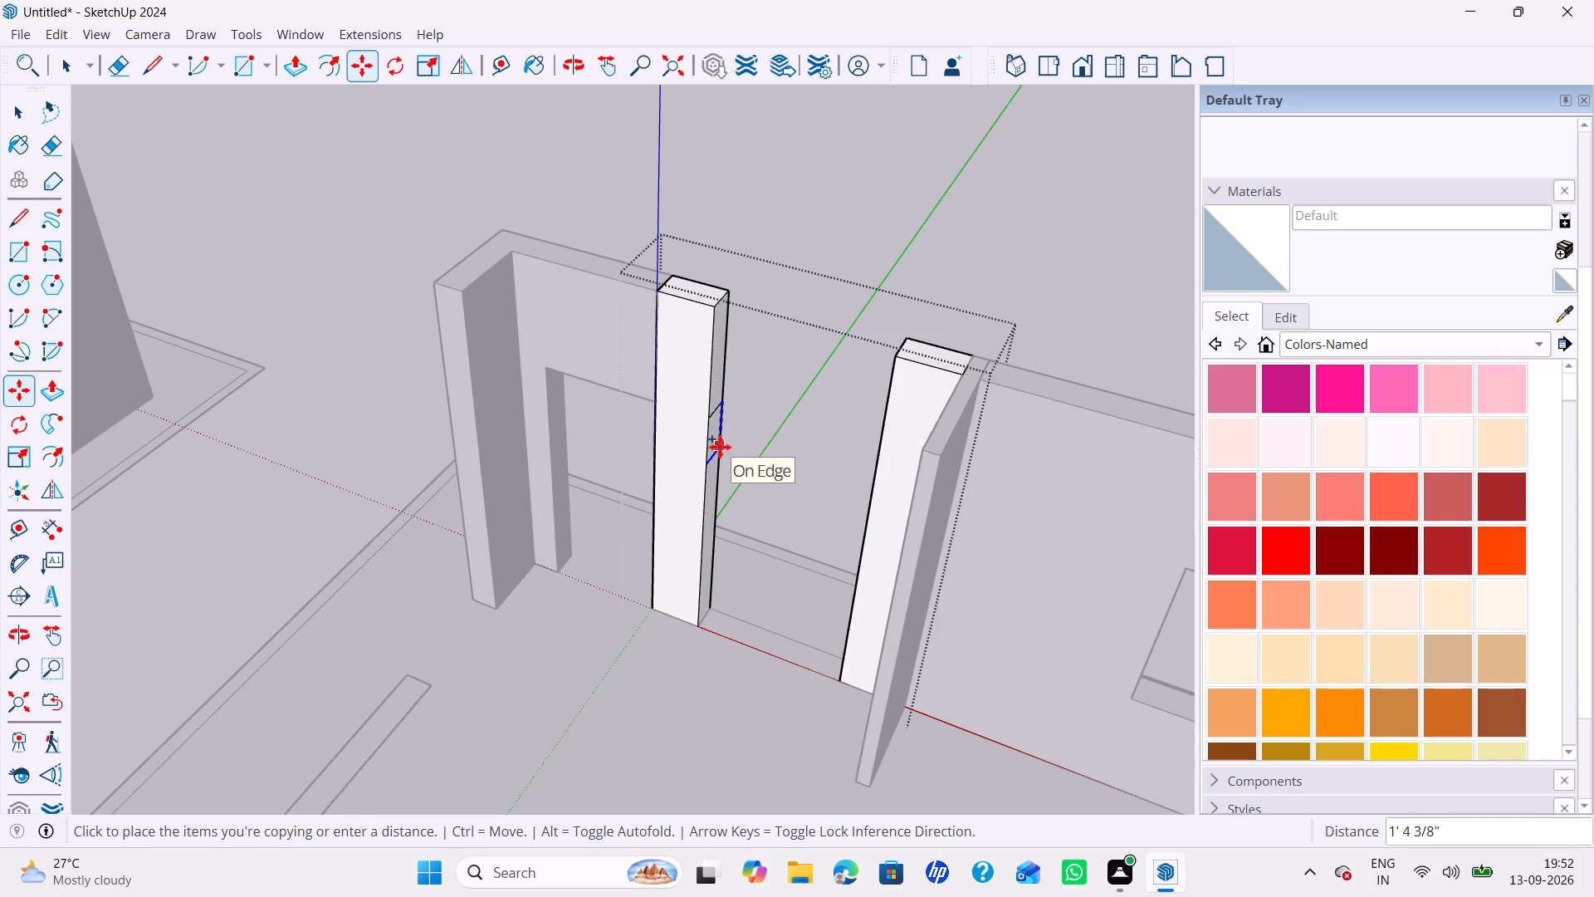
scroll(720, 447, "up", 1)
type("4'")
key("Return")
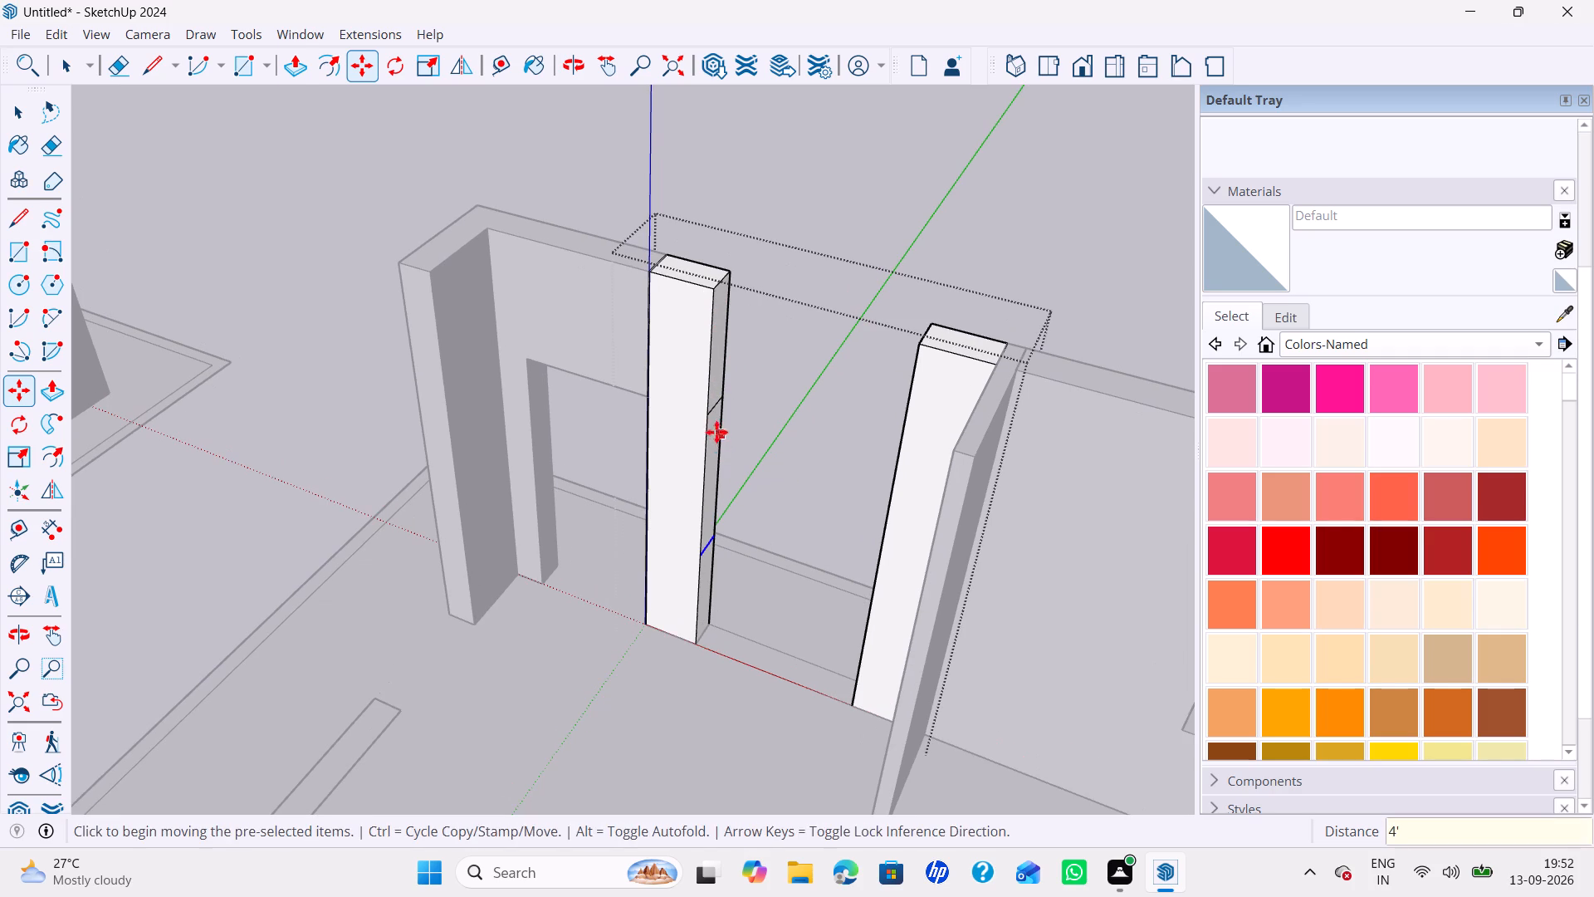
Extrude the upper and lower parts of the divided end face 4' to the opposite segment, leaving a window opening.
key("p")
left_click(721, 394)
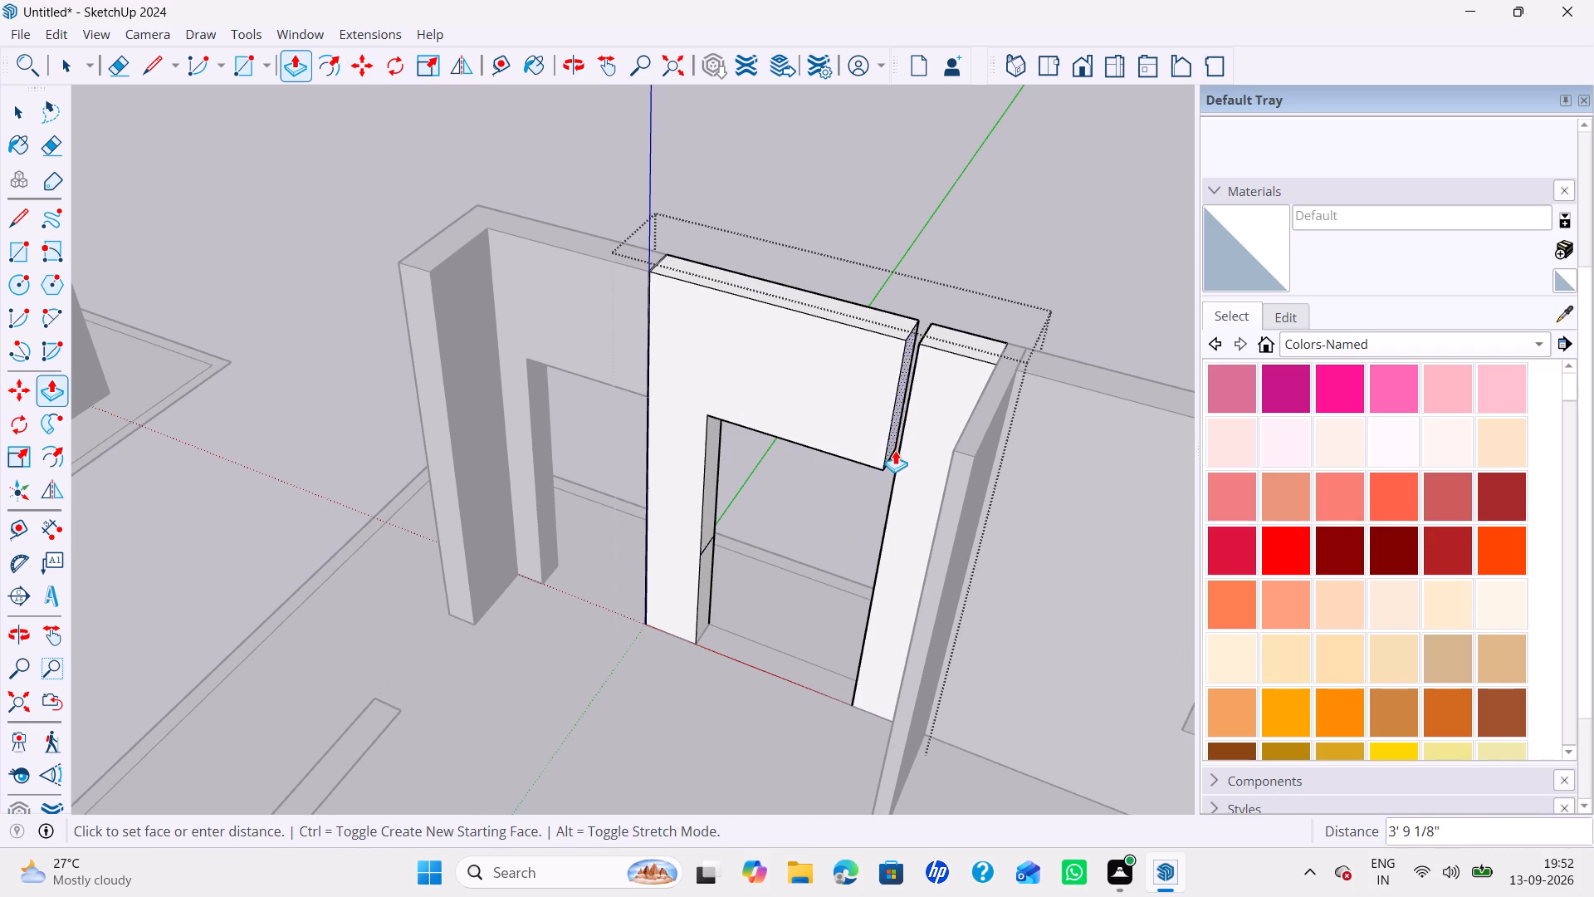
left_click(901, 468)
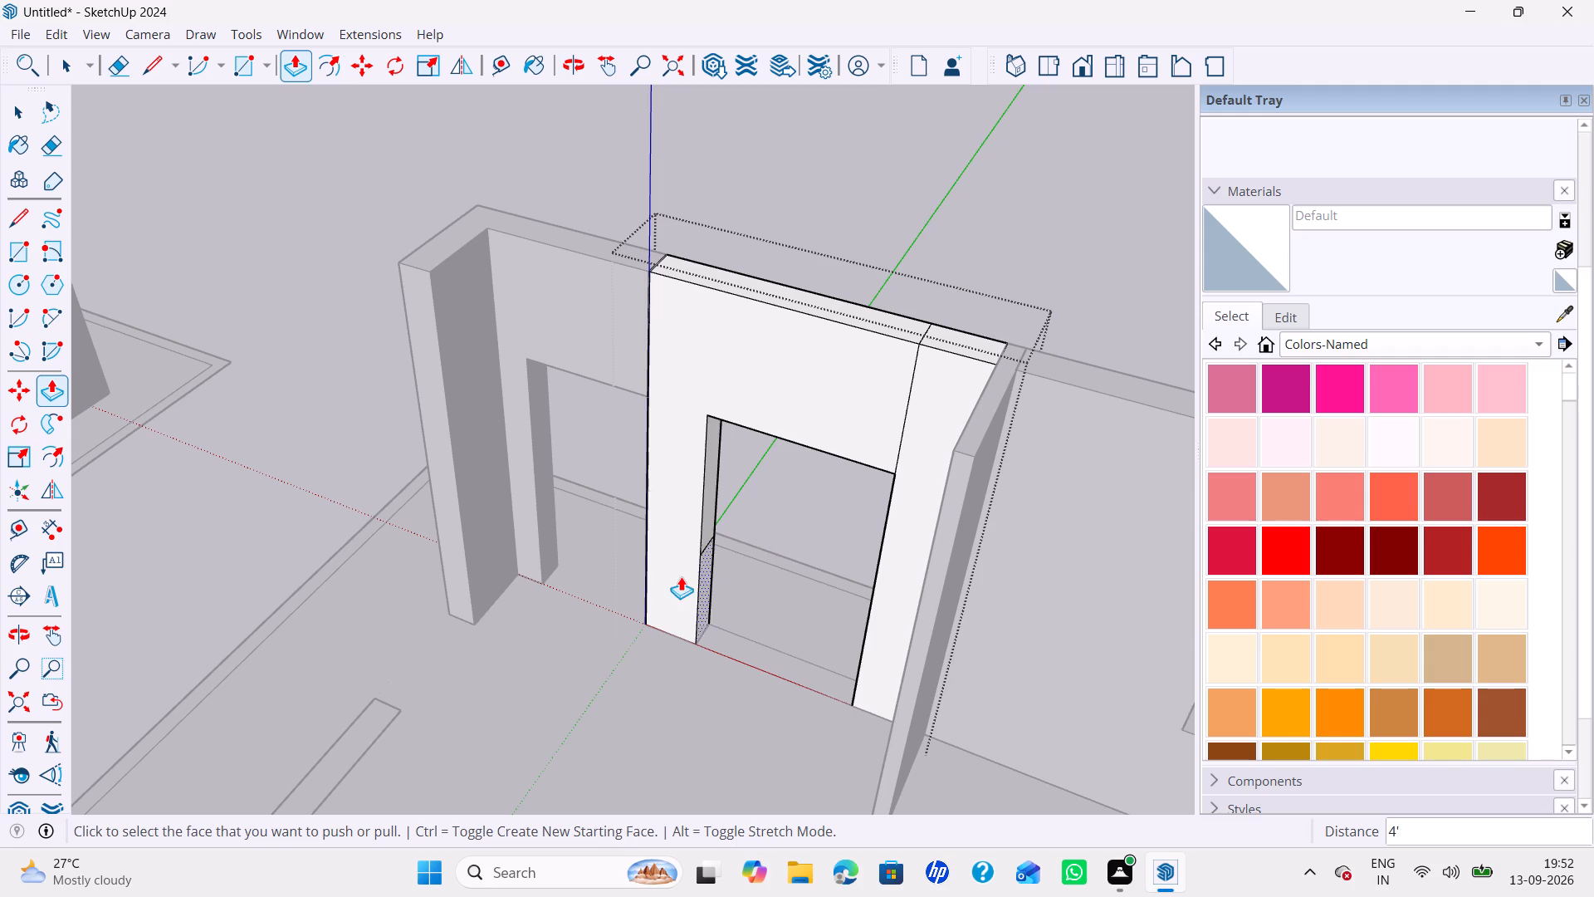
double_click(711, 585)
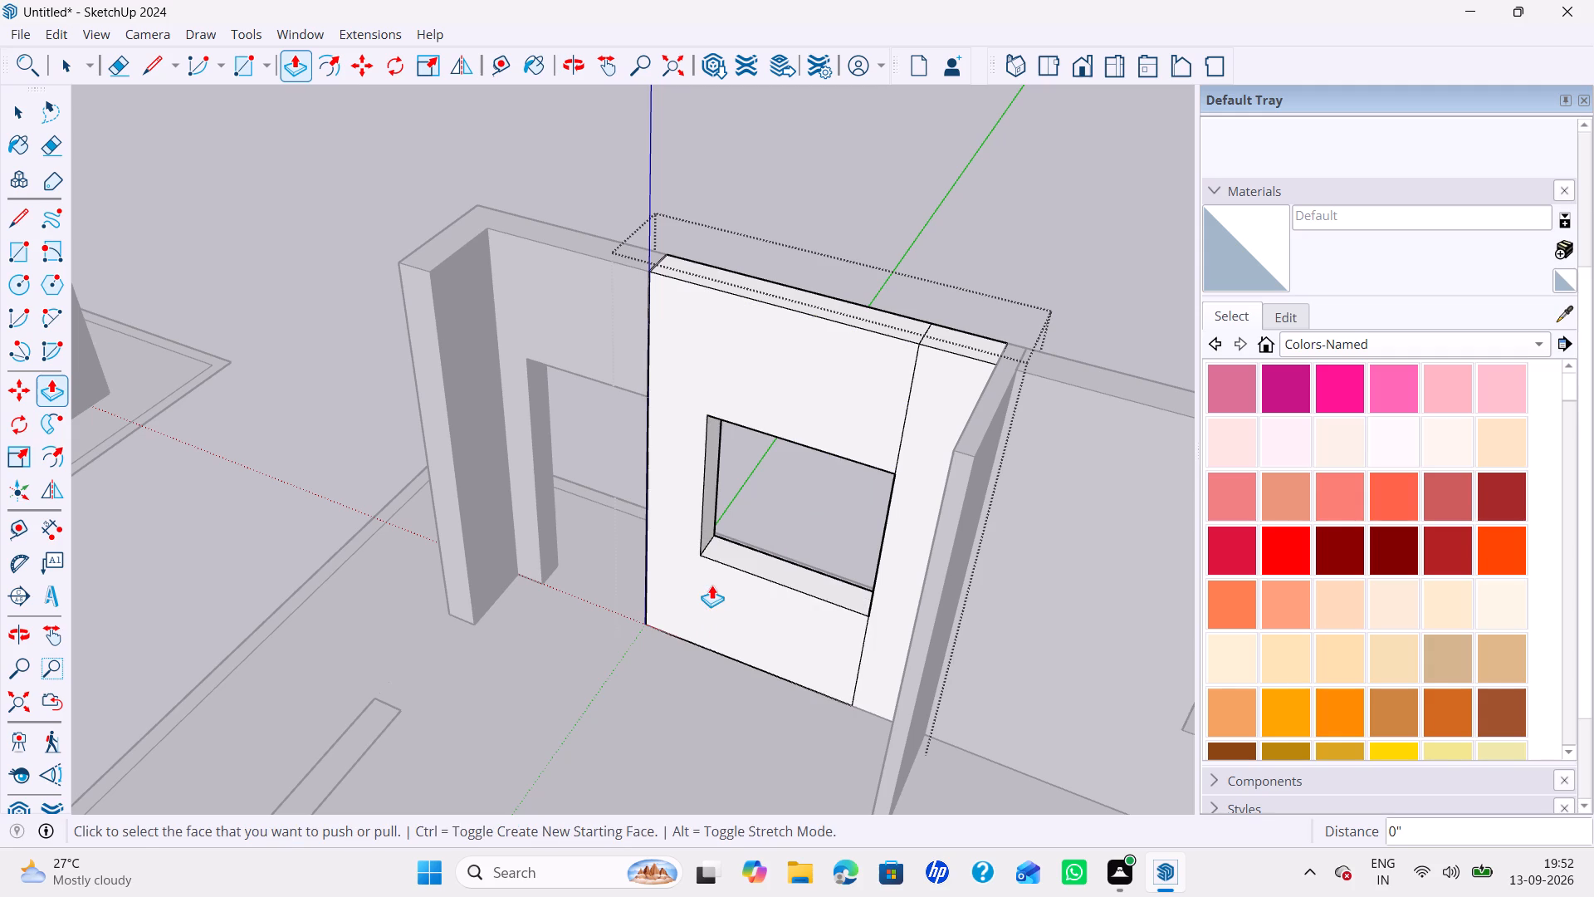
Erase the seam lines around the new window on the wall's inner face, top and outer face, and close the group.
key("e")
left_click_drag(889, 439, 918, 443)
left_click_drag(858, 637, 866, 645)
left_click(925, 330)
scroll(962, 336, "down", 3)
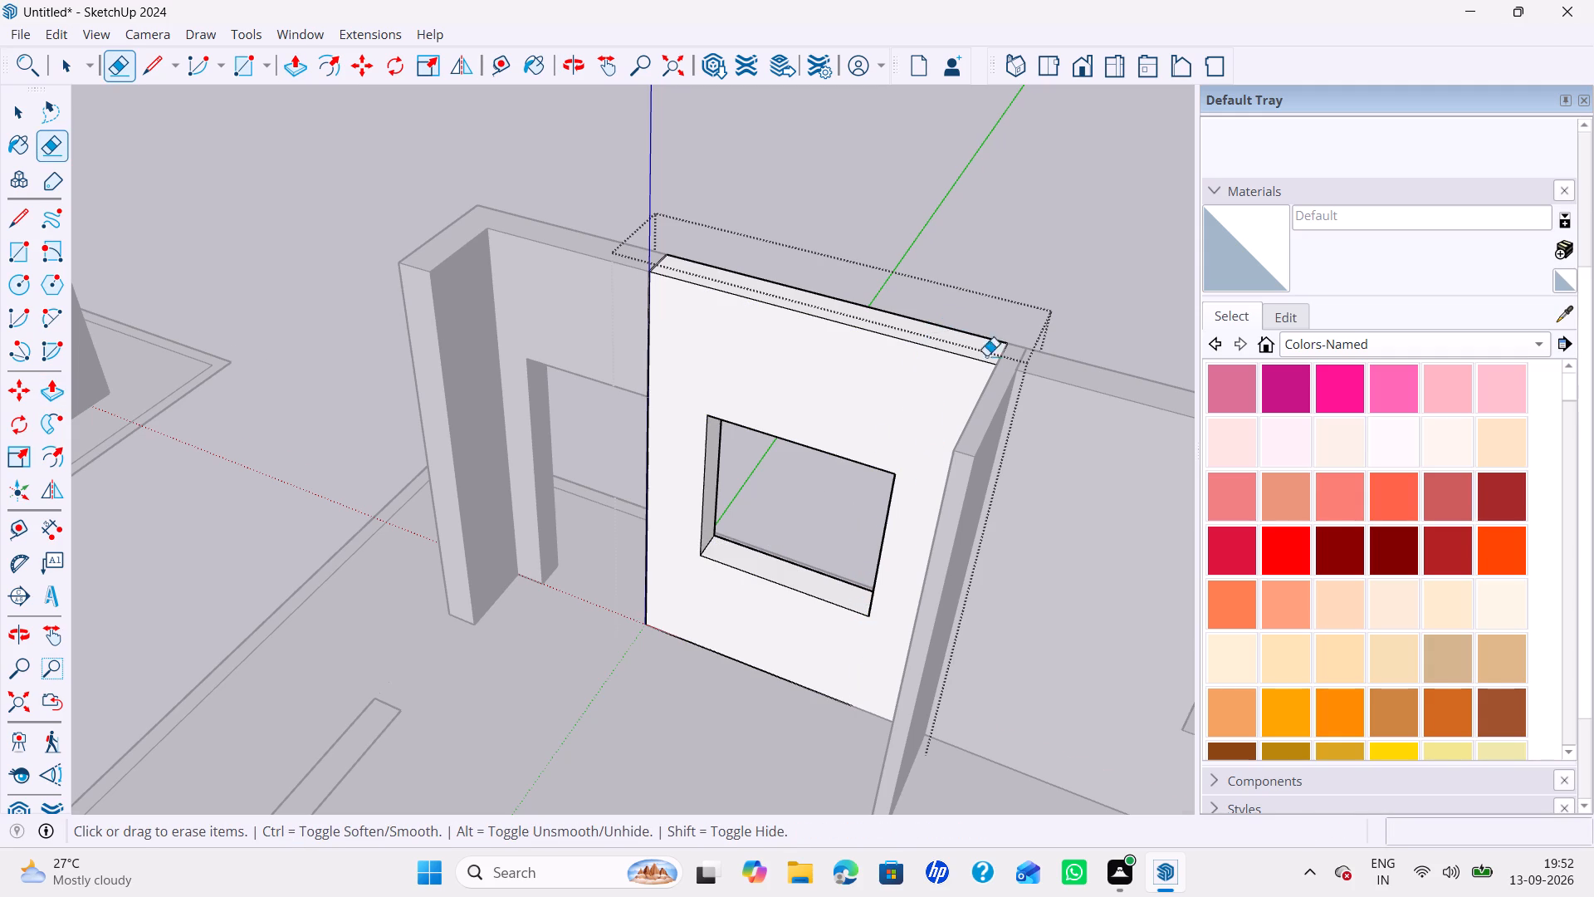
scroll(986, 355, "down", 2)
middle_click_drag(996, 361, 126, 372)
left_click(384, 422)
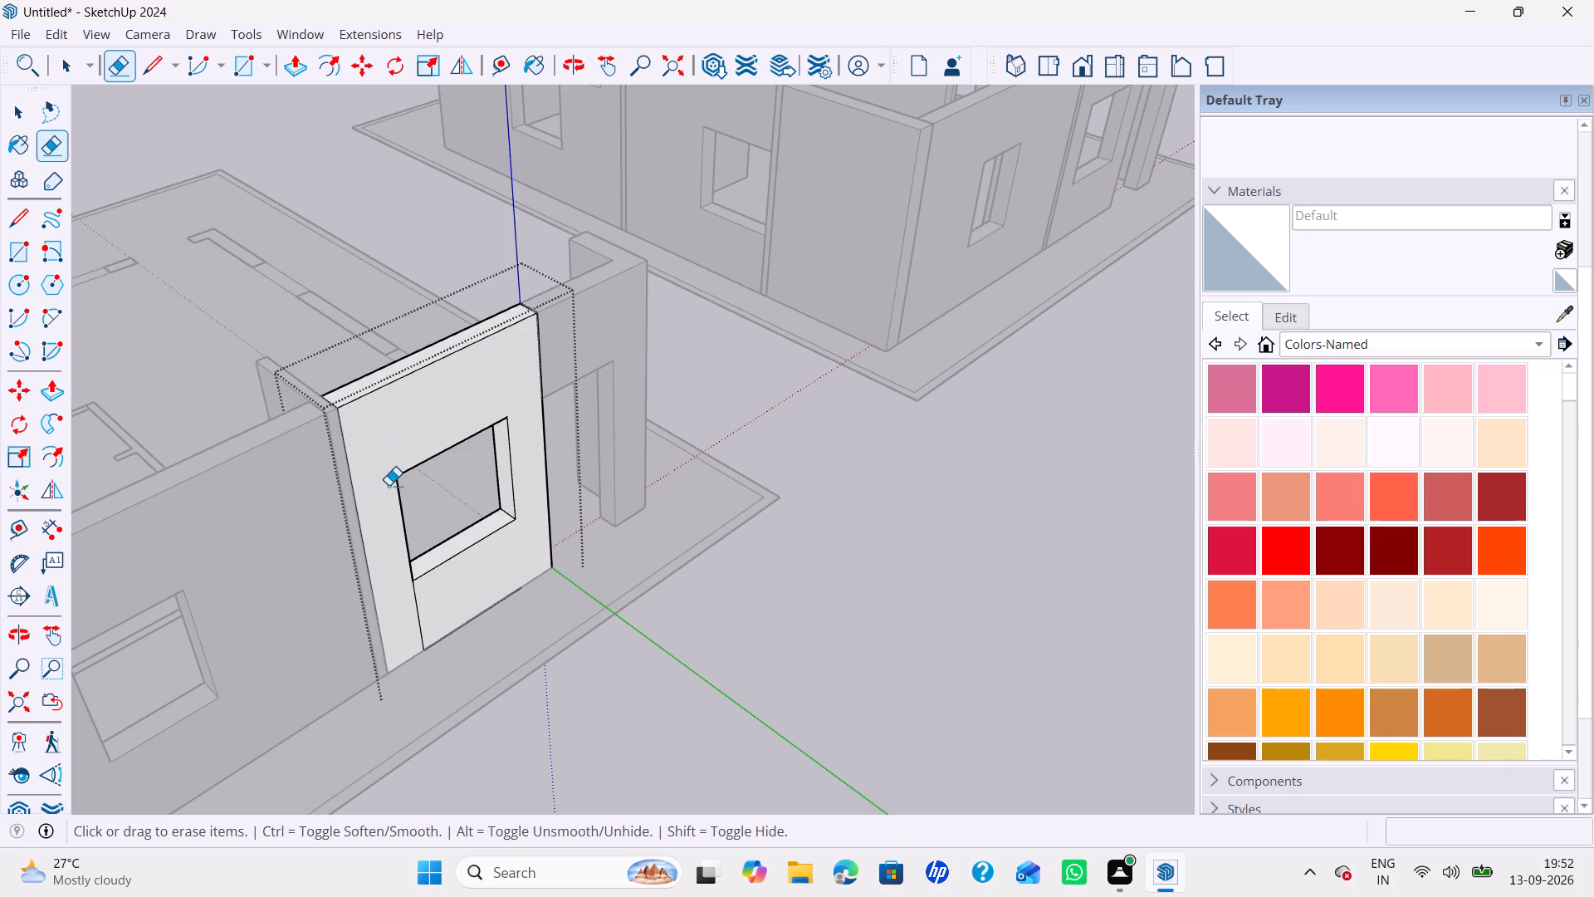
left_click(418, 606)
middle_click_drag(290, 419, 828, 466)
key("space")
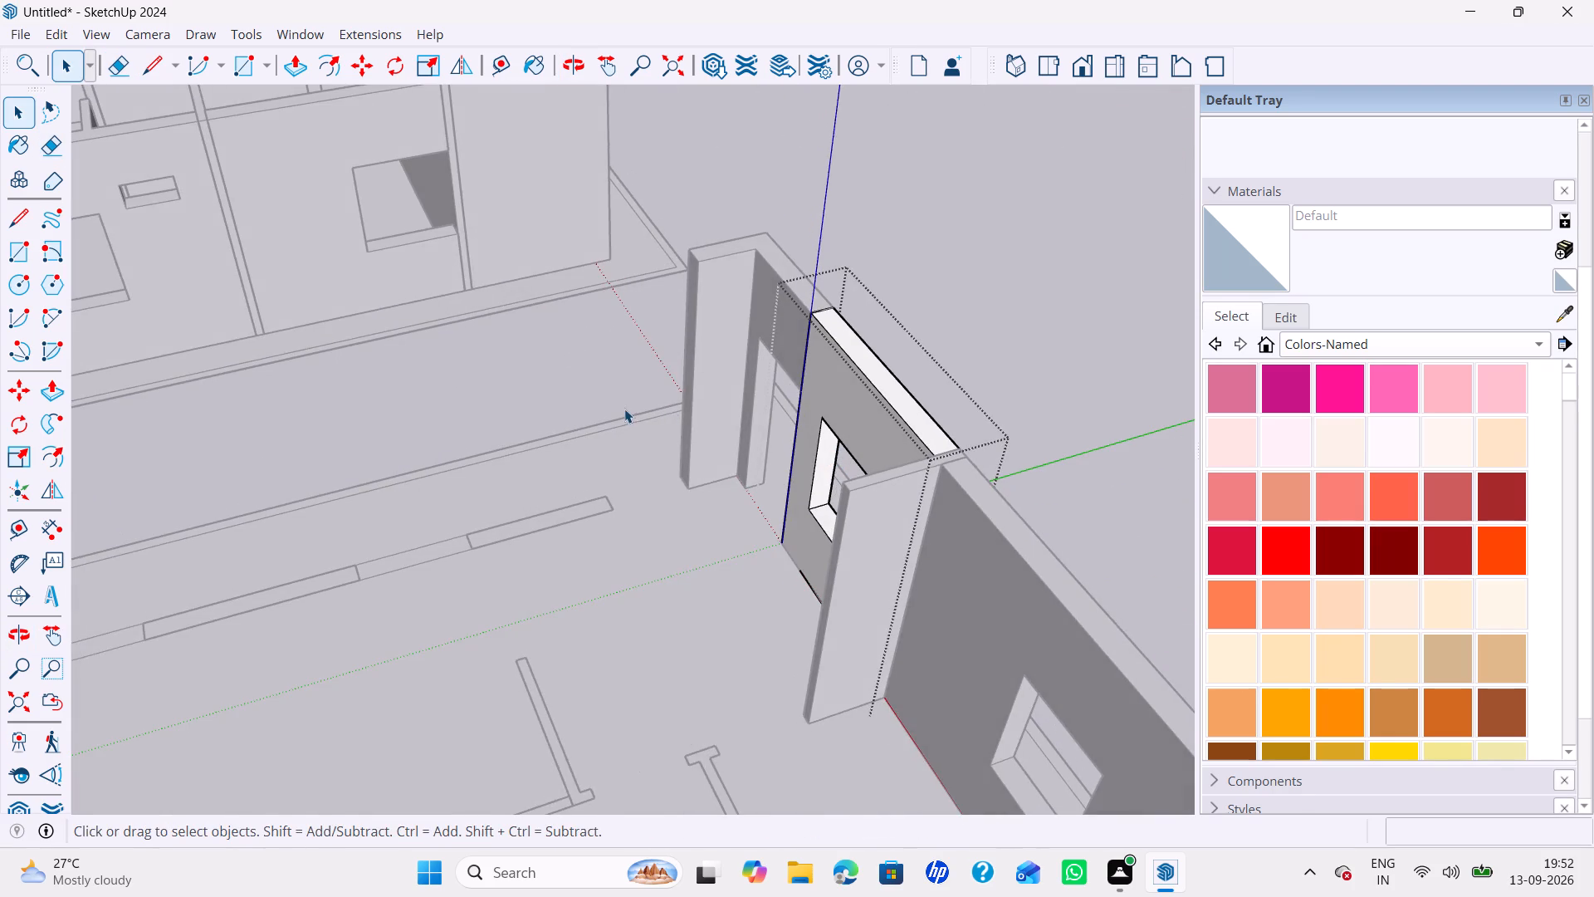
left_click(624, 409)
Open the flat long wall group and raise the segment nearest the L-shaped corner wall to 10', level with that wall's top.
double_click(540, 518)
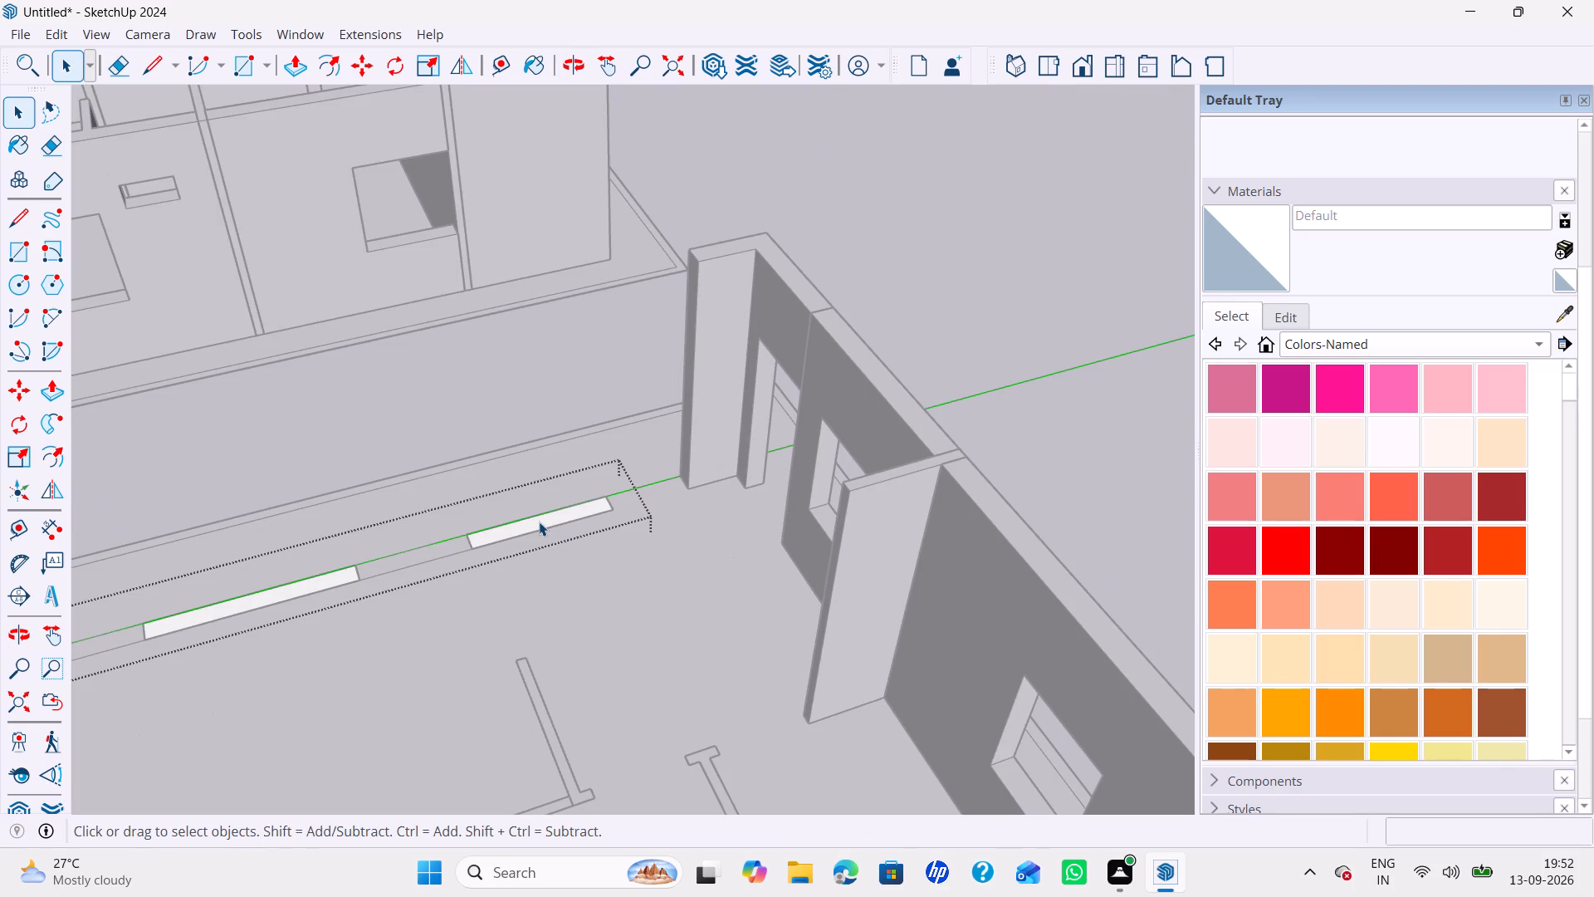
key("p")
double_click(536, 527)
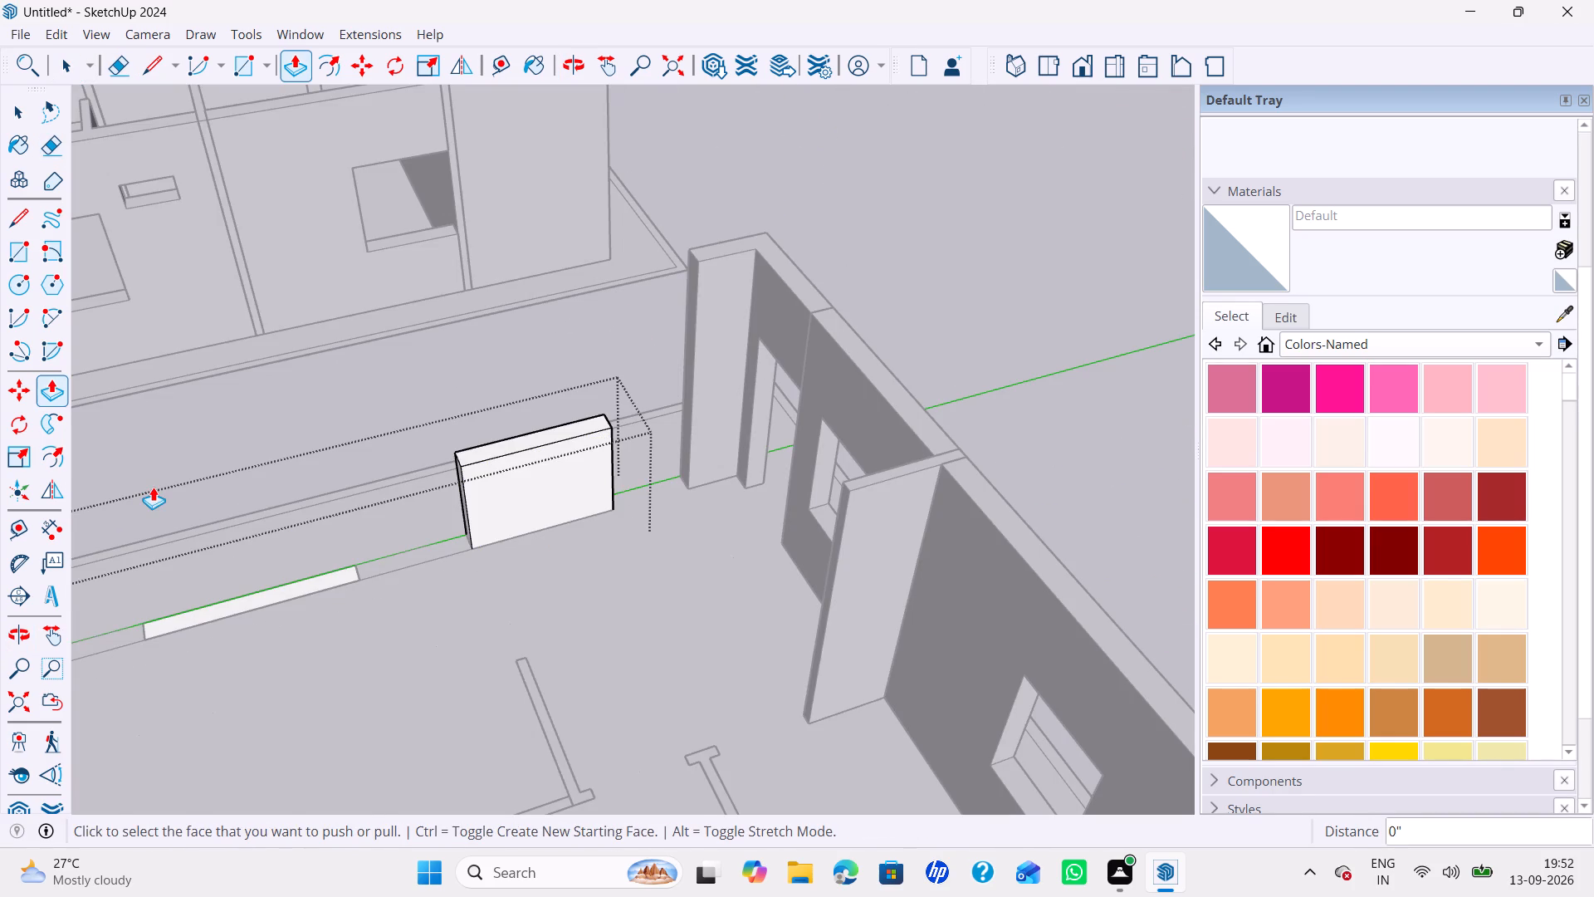
key("ctrl+z")
left_click(524, 527)
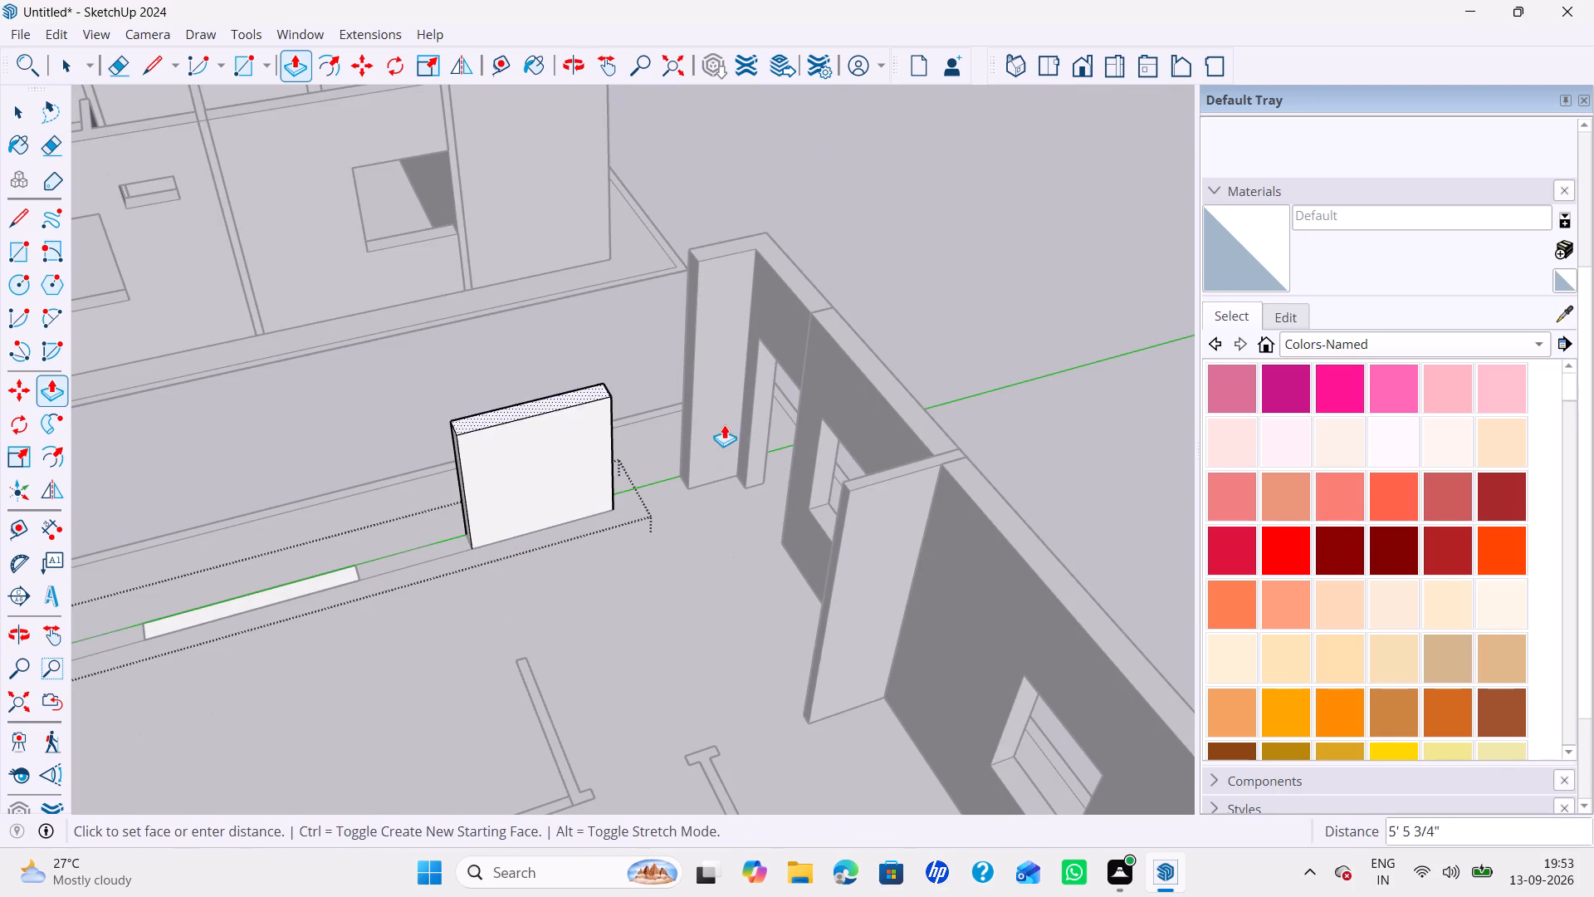
left_click(736, 257)
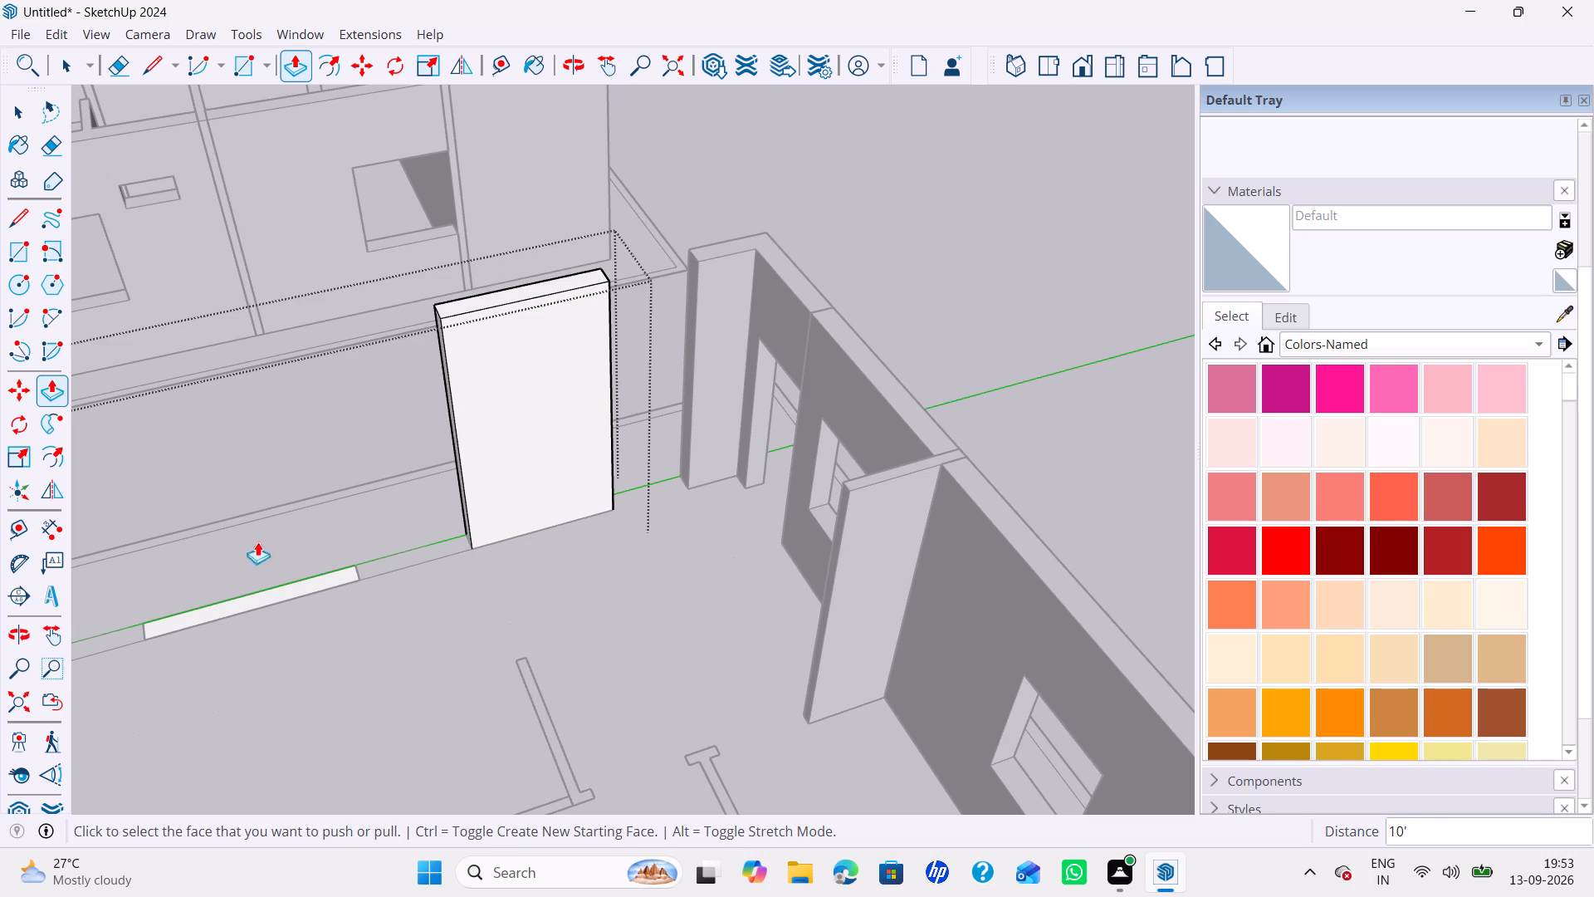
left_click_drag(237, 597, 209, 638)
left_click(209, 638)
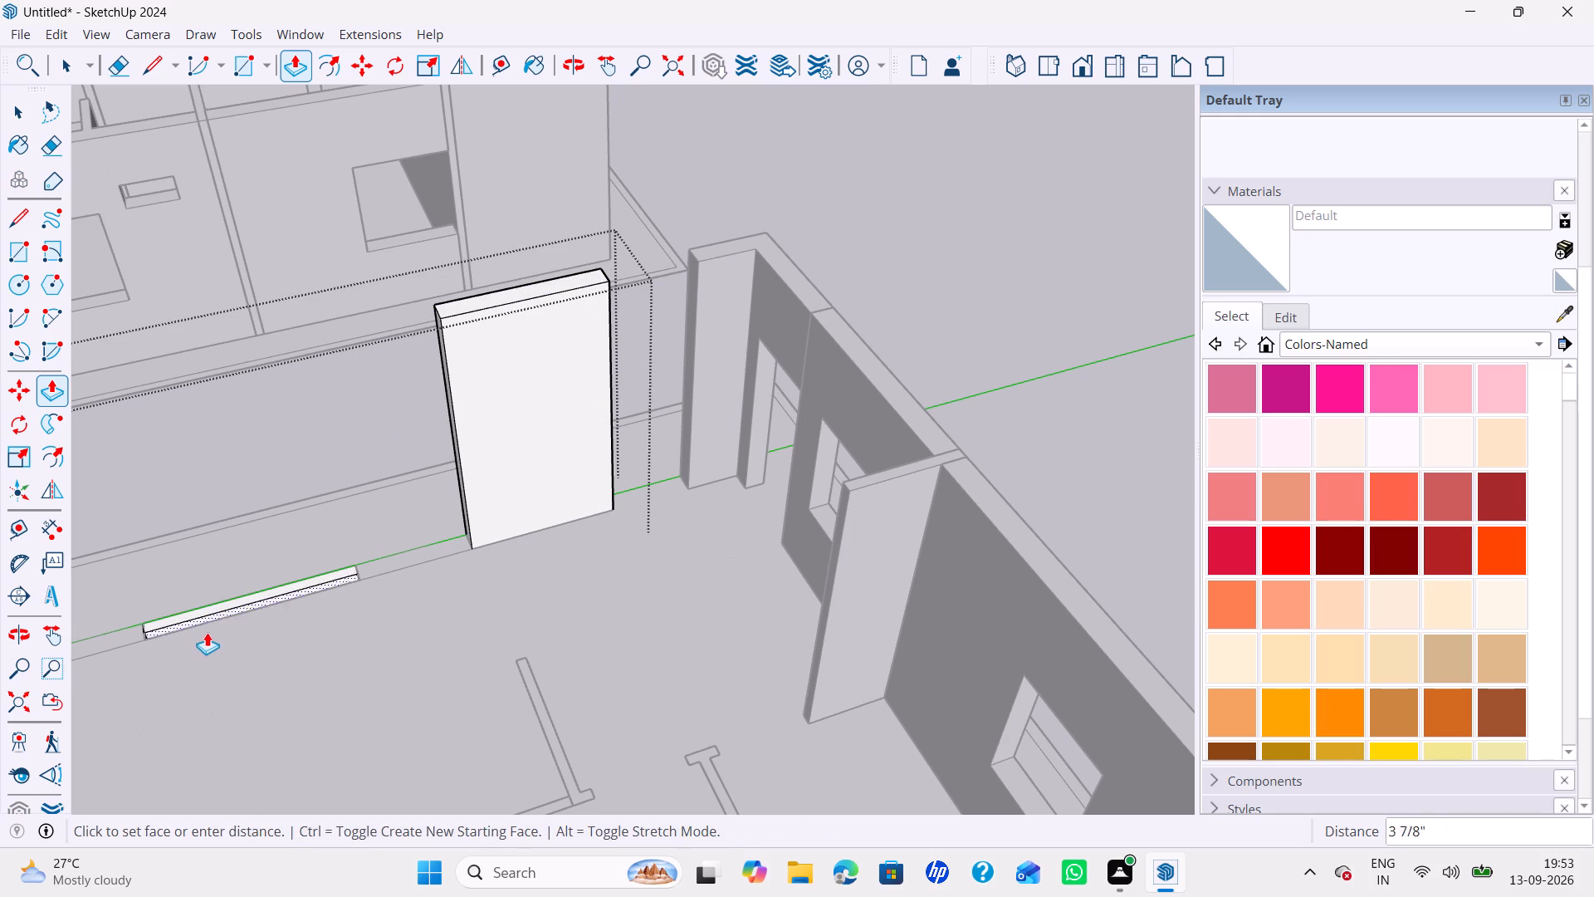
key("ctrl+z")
Raise the middle segment of the long wall to the same height as the segment beside it.
left_click(264, 603)
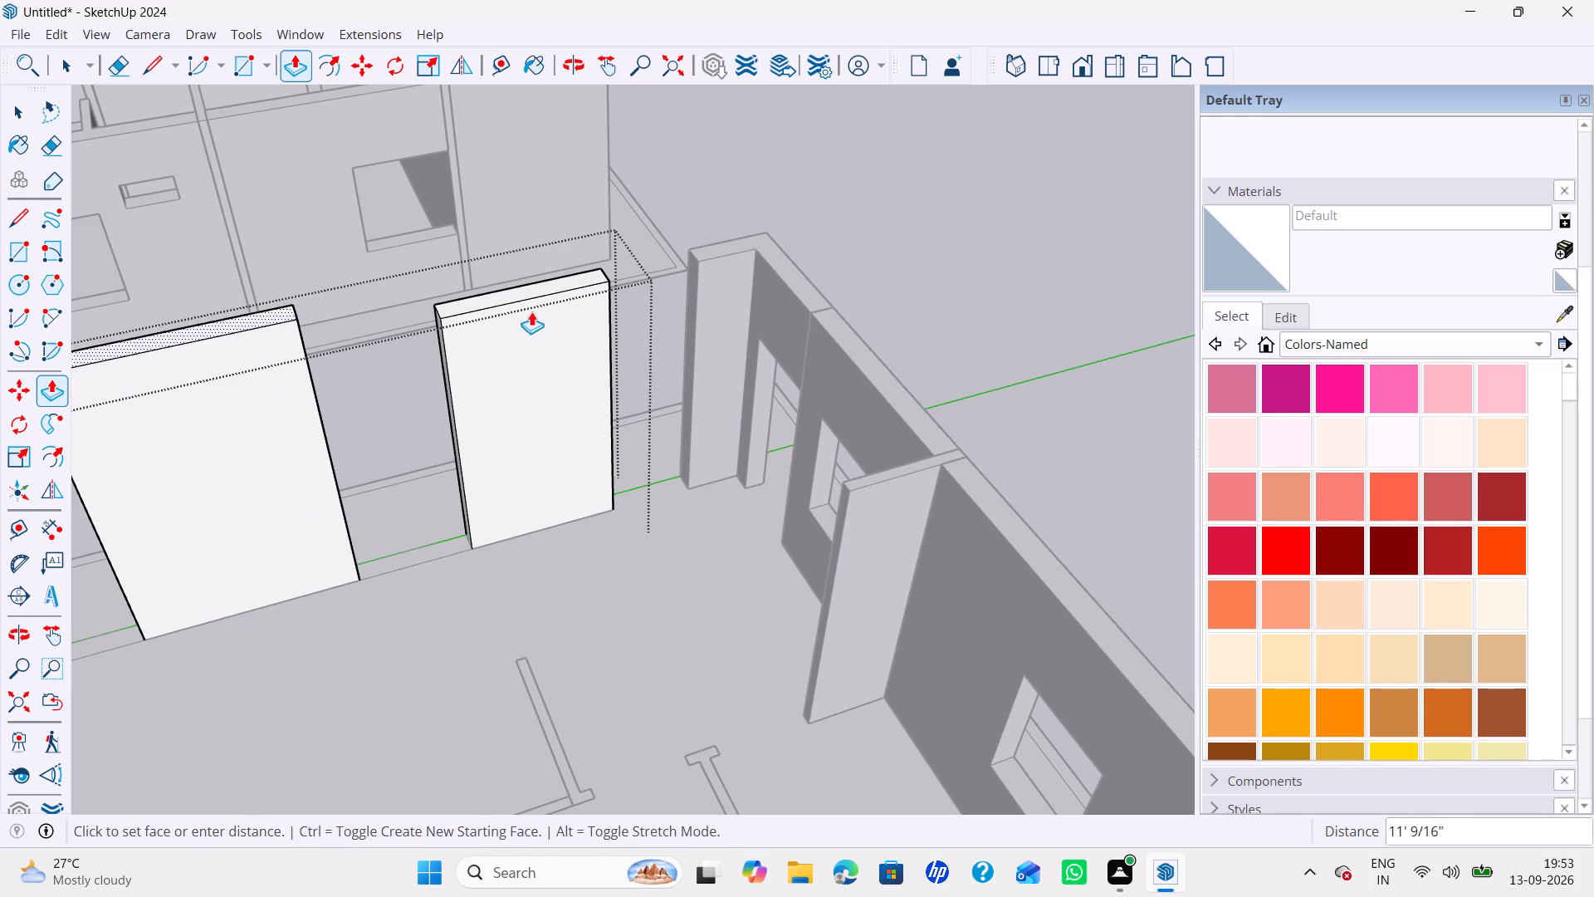
left_click(529, 303)
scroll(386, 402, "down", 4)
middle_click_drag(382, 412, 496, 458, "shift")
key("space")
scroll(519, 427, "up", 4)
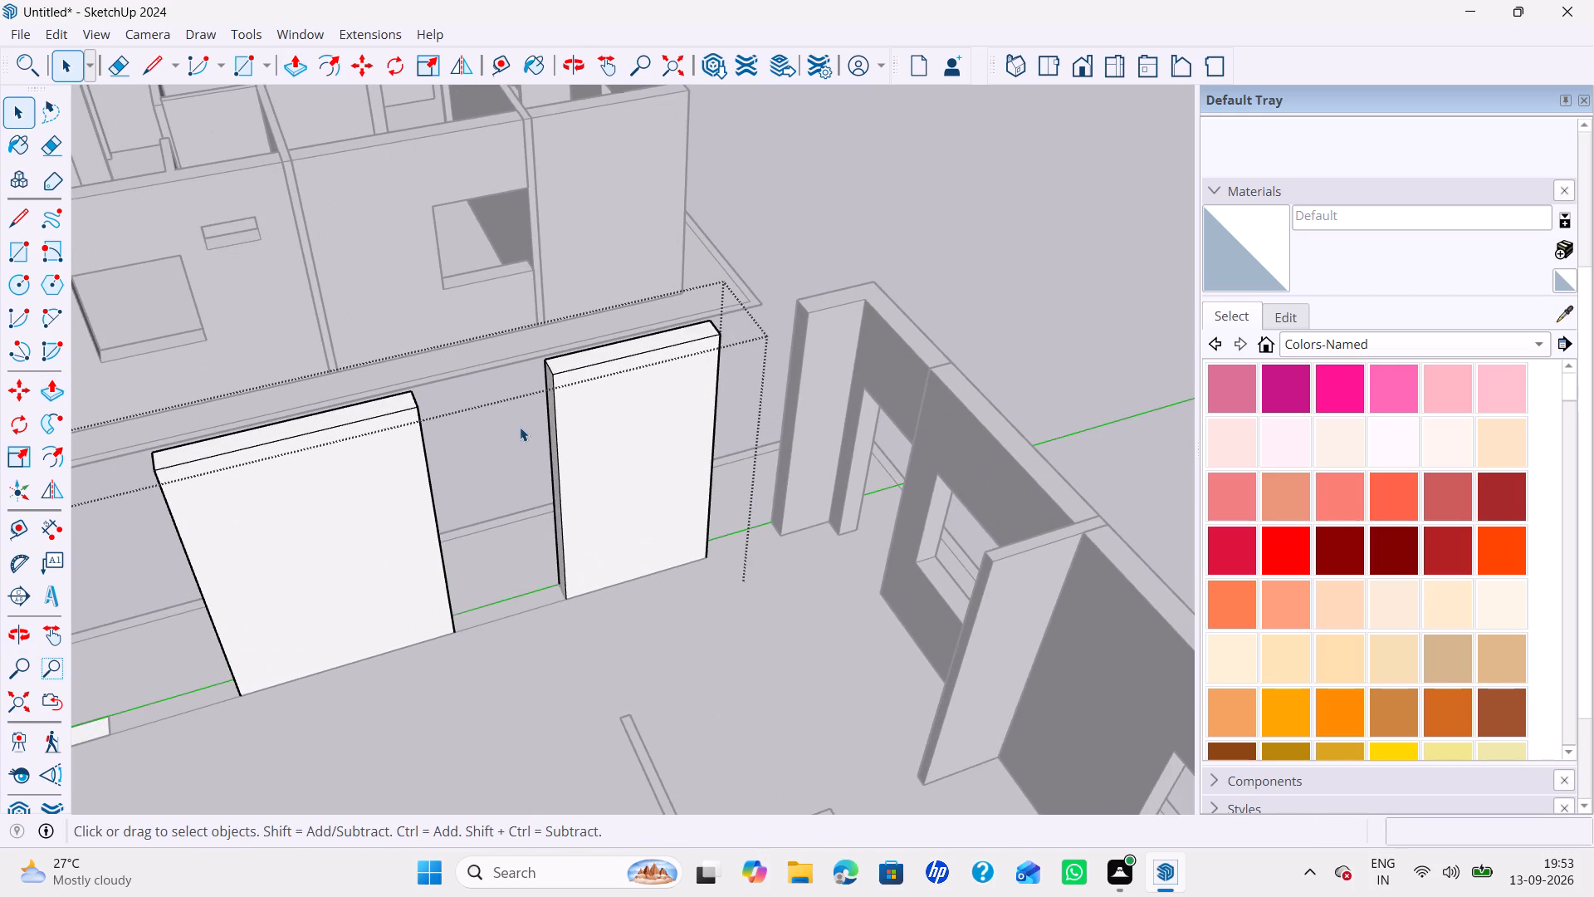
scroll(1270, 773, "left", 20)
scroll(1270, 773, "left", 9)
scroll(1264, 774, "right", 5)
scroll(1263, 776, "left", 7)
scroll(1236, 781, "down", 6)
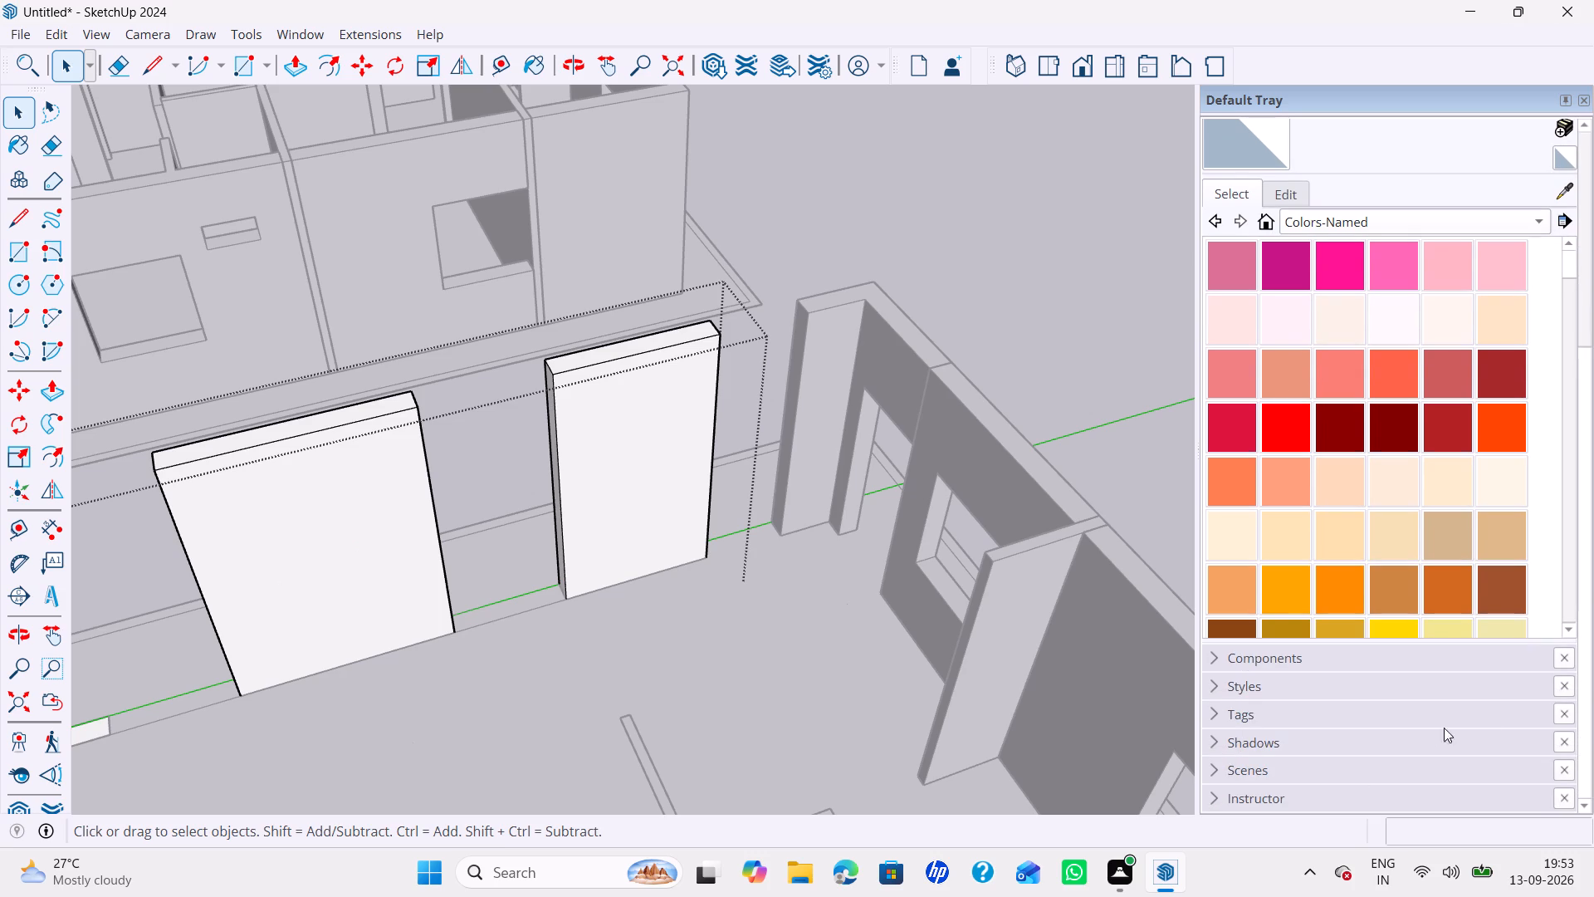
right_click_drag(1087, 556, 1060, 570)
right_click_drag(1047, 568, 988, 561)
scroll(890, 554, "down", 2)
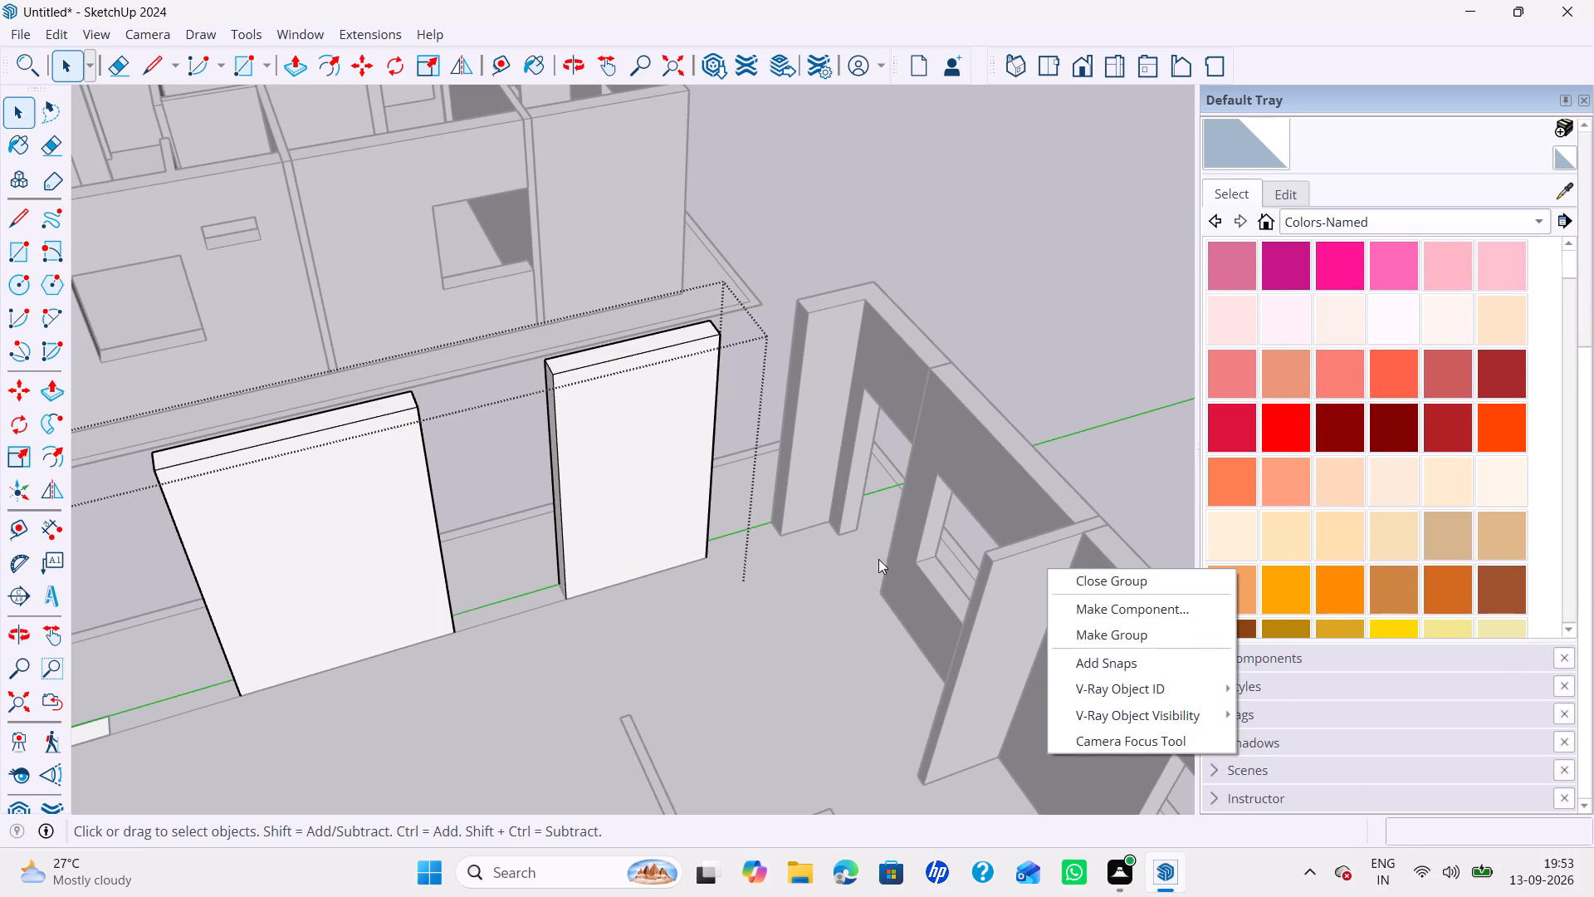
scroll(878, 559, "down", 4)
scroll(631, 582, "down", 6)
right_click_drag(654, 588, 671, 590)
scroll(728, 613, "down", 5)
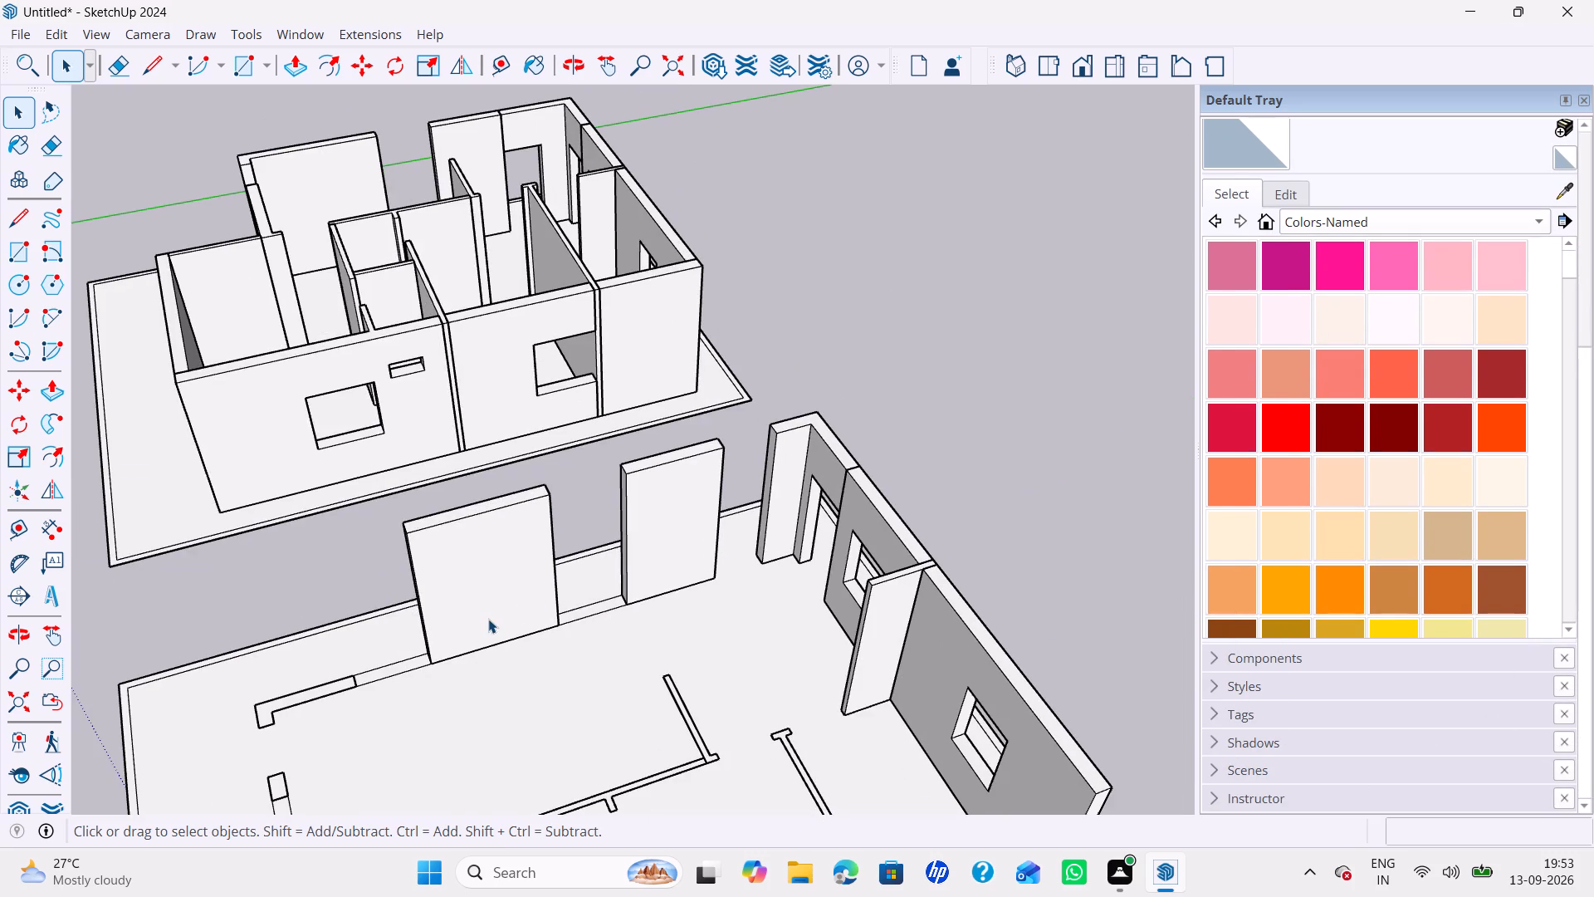
Reopen the long wall group and raise its L-shaped end segment level with the middle segment's top.
double_click(487, 620)
key("p")
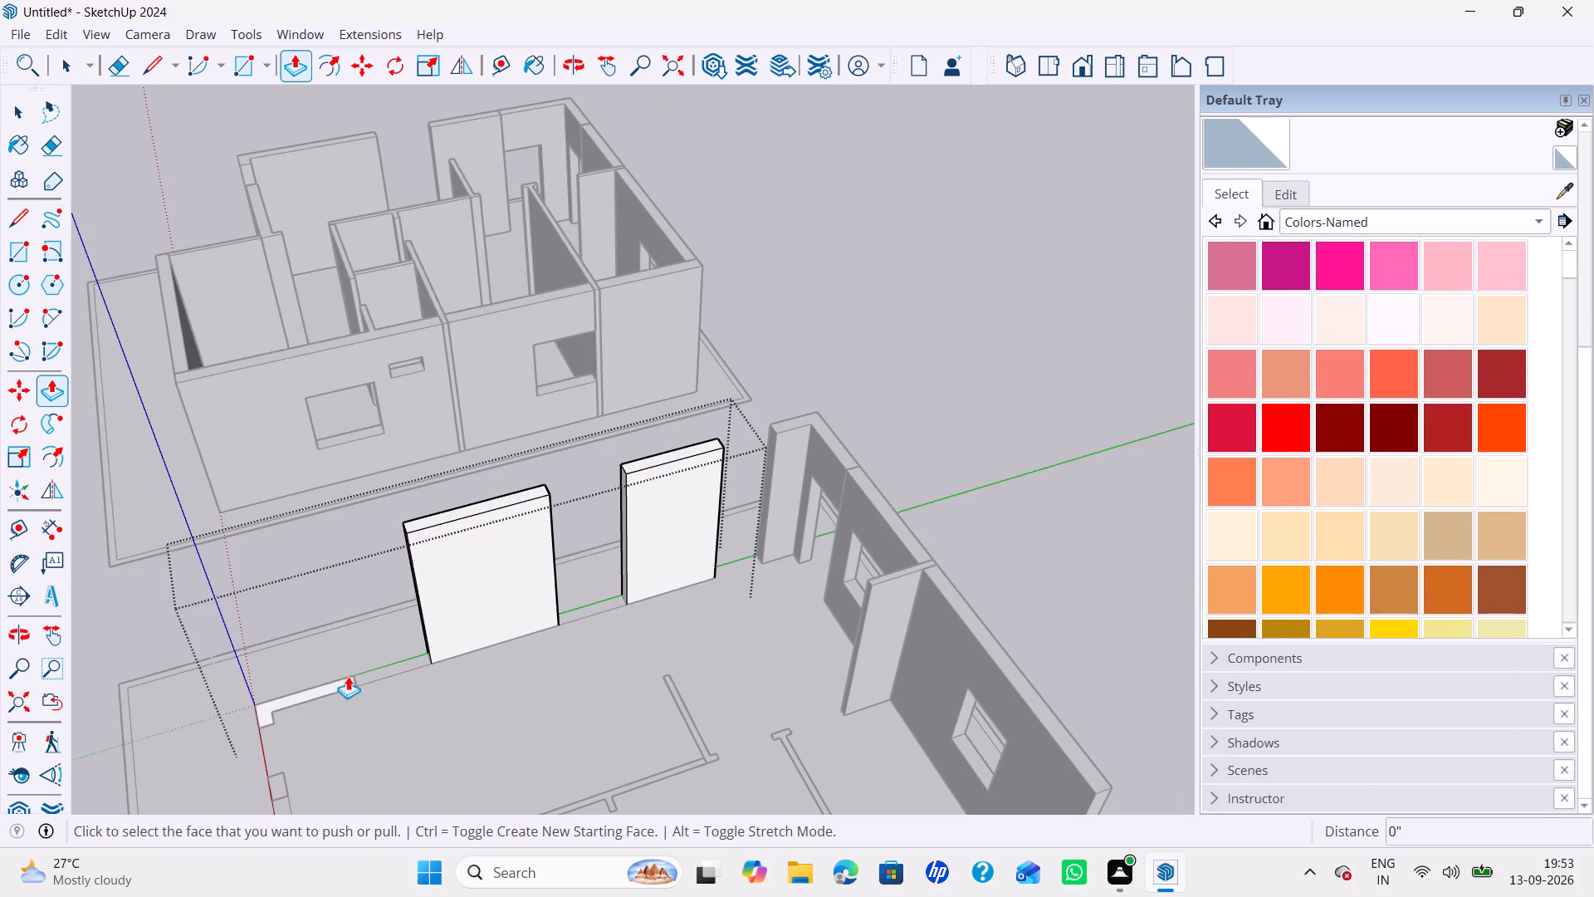
scroll(349, 673, "down", 1)
left_click(334, 690)
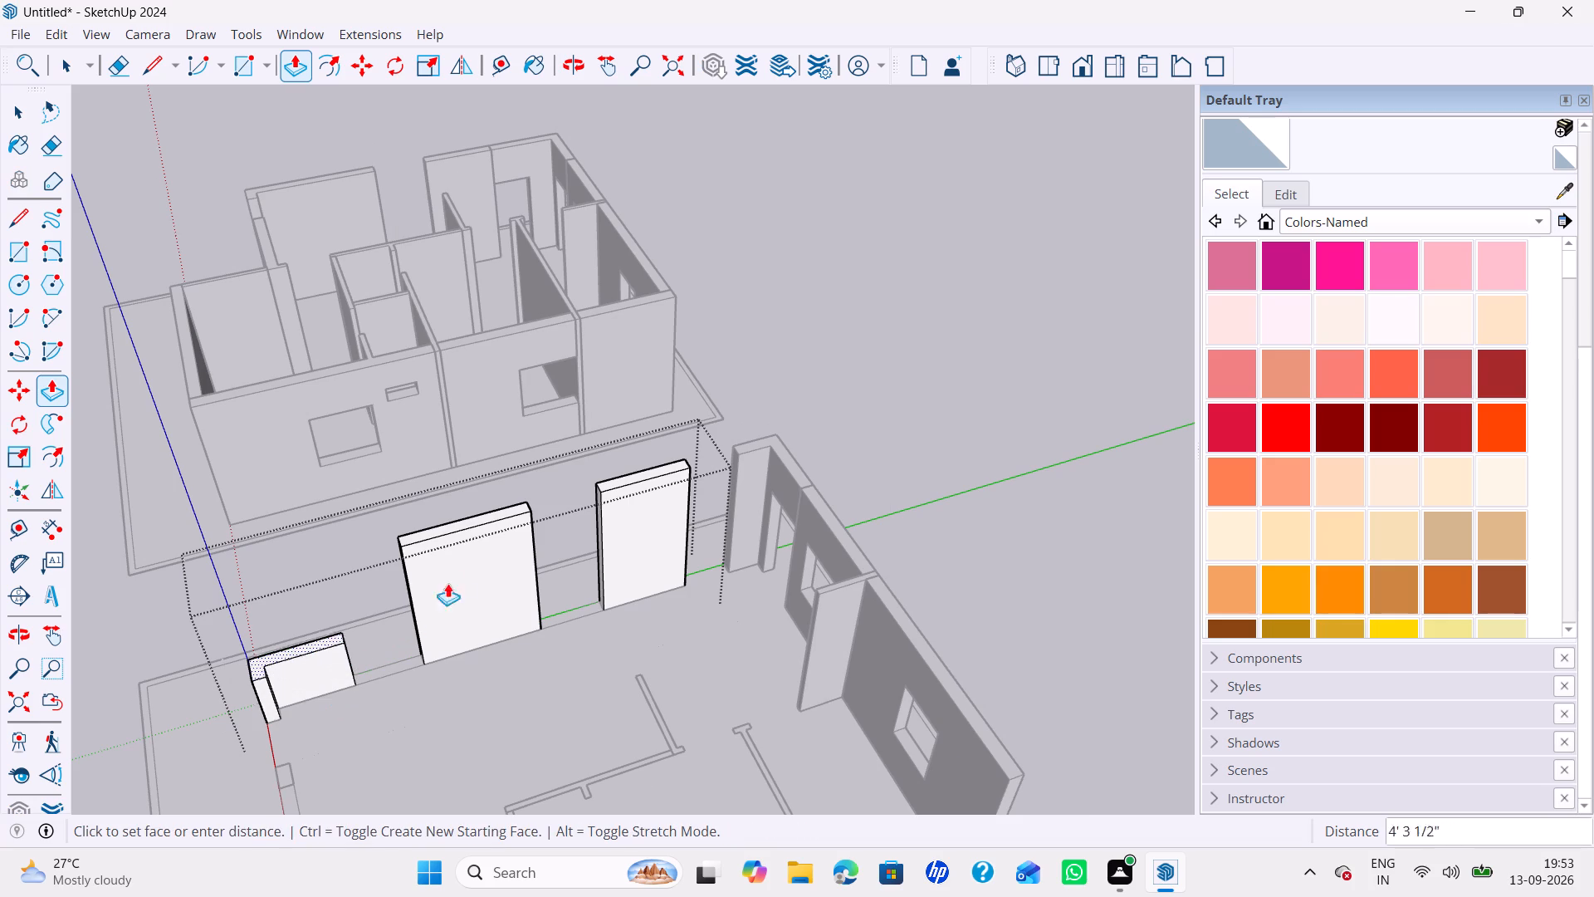
left_click(472, 527)
key("space")
Copy the top edge of the end face 3' down on the long wall segment nearest the L-shaped corner wall.
middle_click_drag(619, 526, 671, 526)
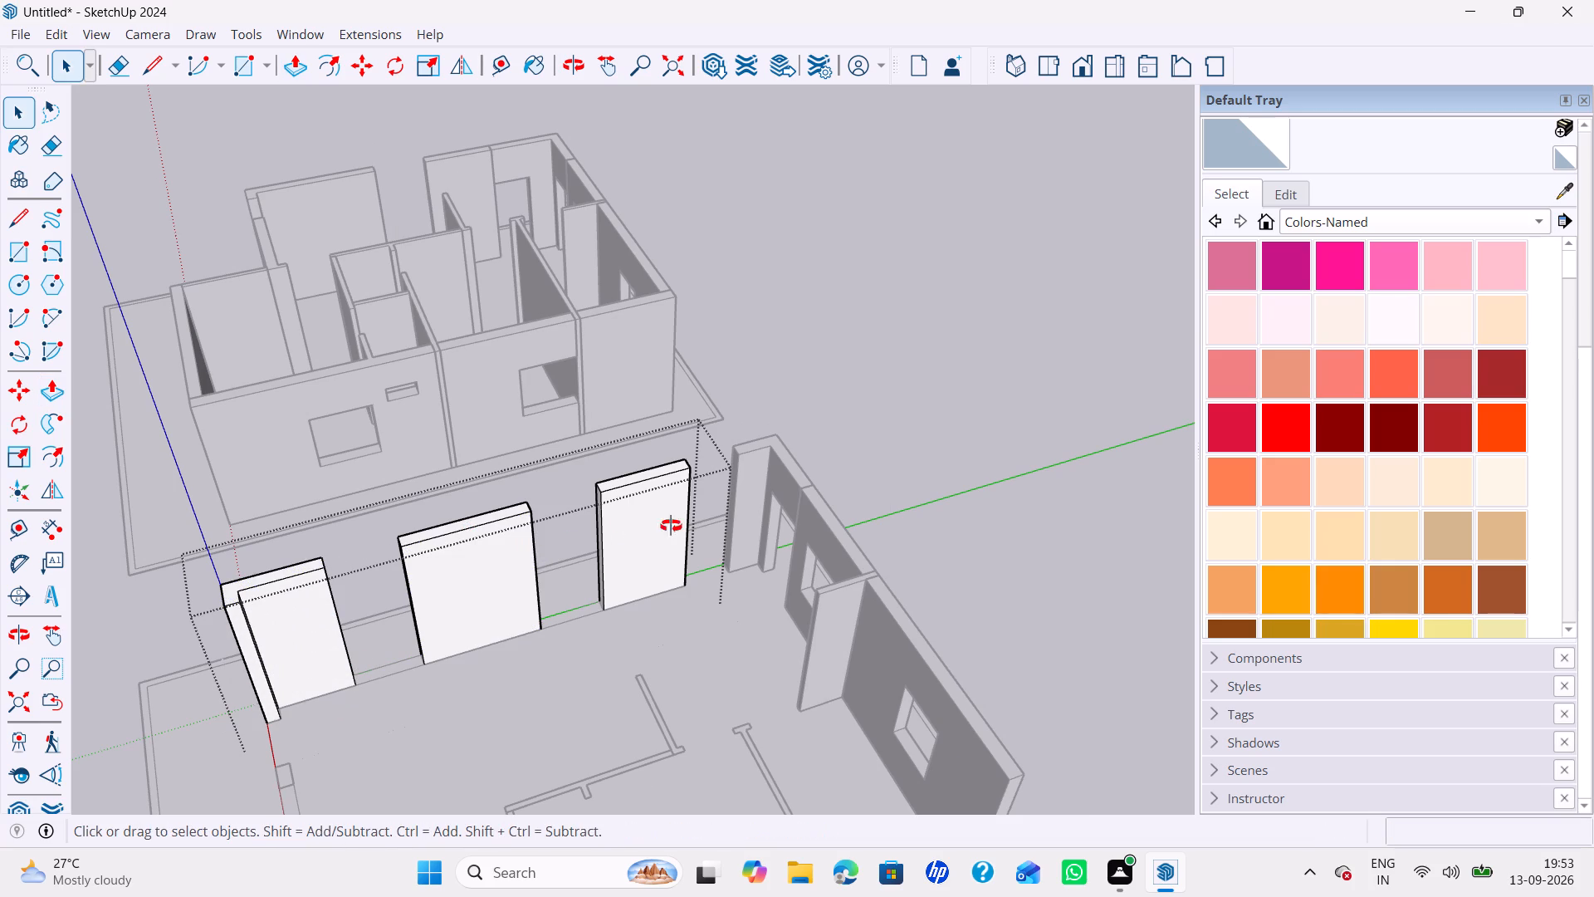
middle_click_drag(671, 526, 802, 497)
scroll(794, 475, "up", 2)
scroll(665, 450, "up", 6)
scroll(760, 475, "down", 2)
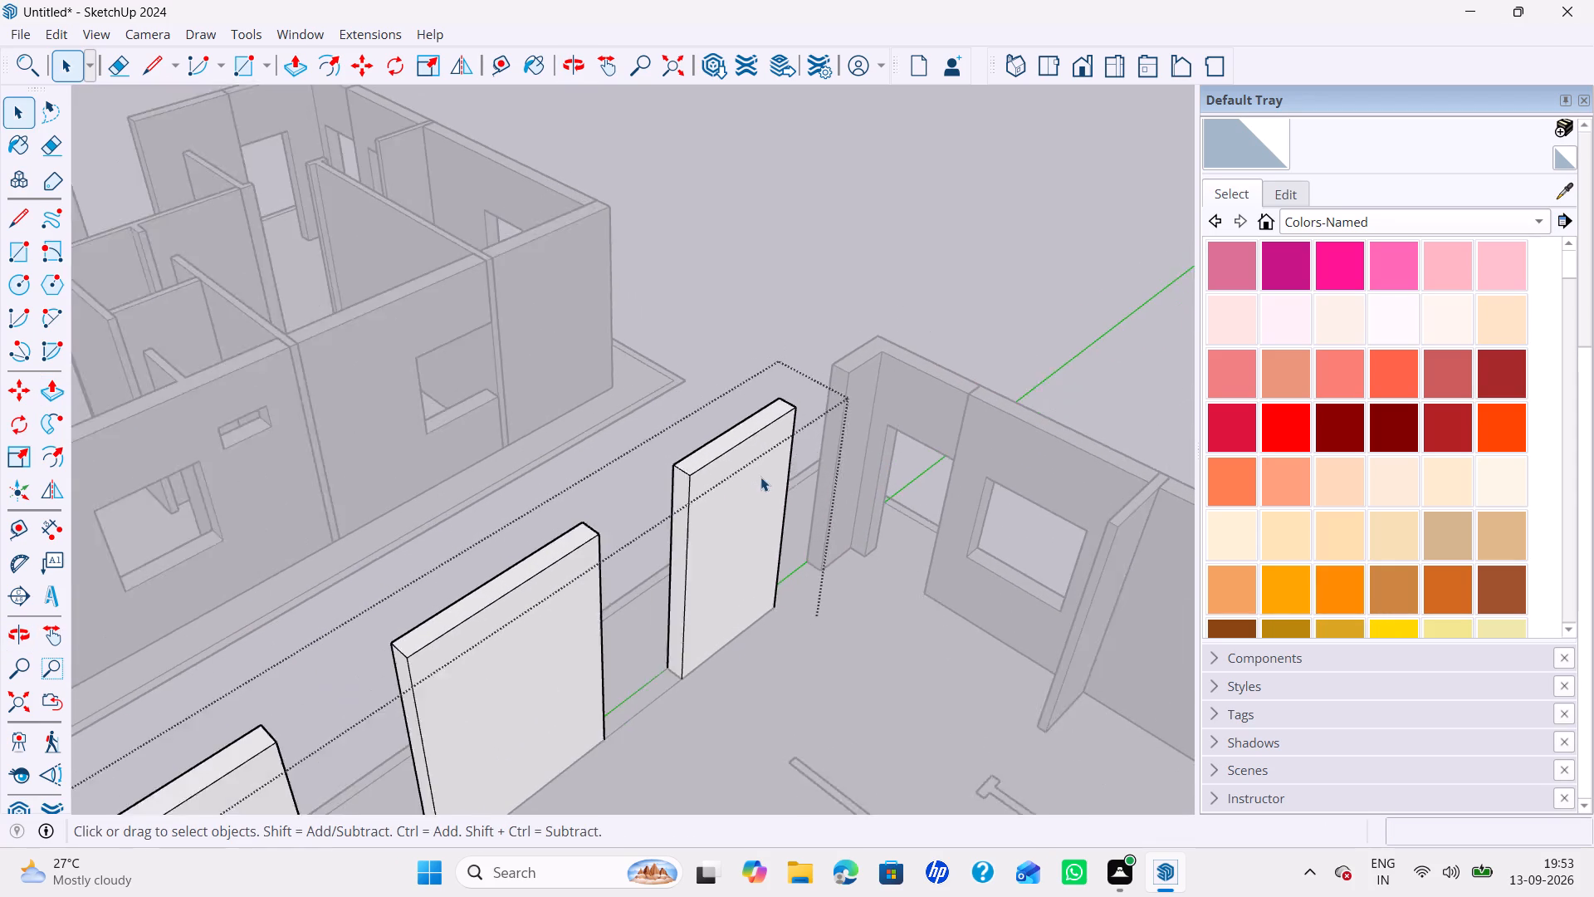
scroll(760, 477, "down", 1)
middle_click_drag(760, 477, 238, 485)
scroll(446, 469, "up", 8)
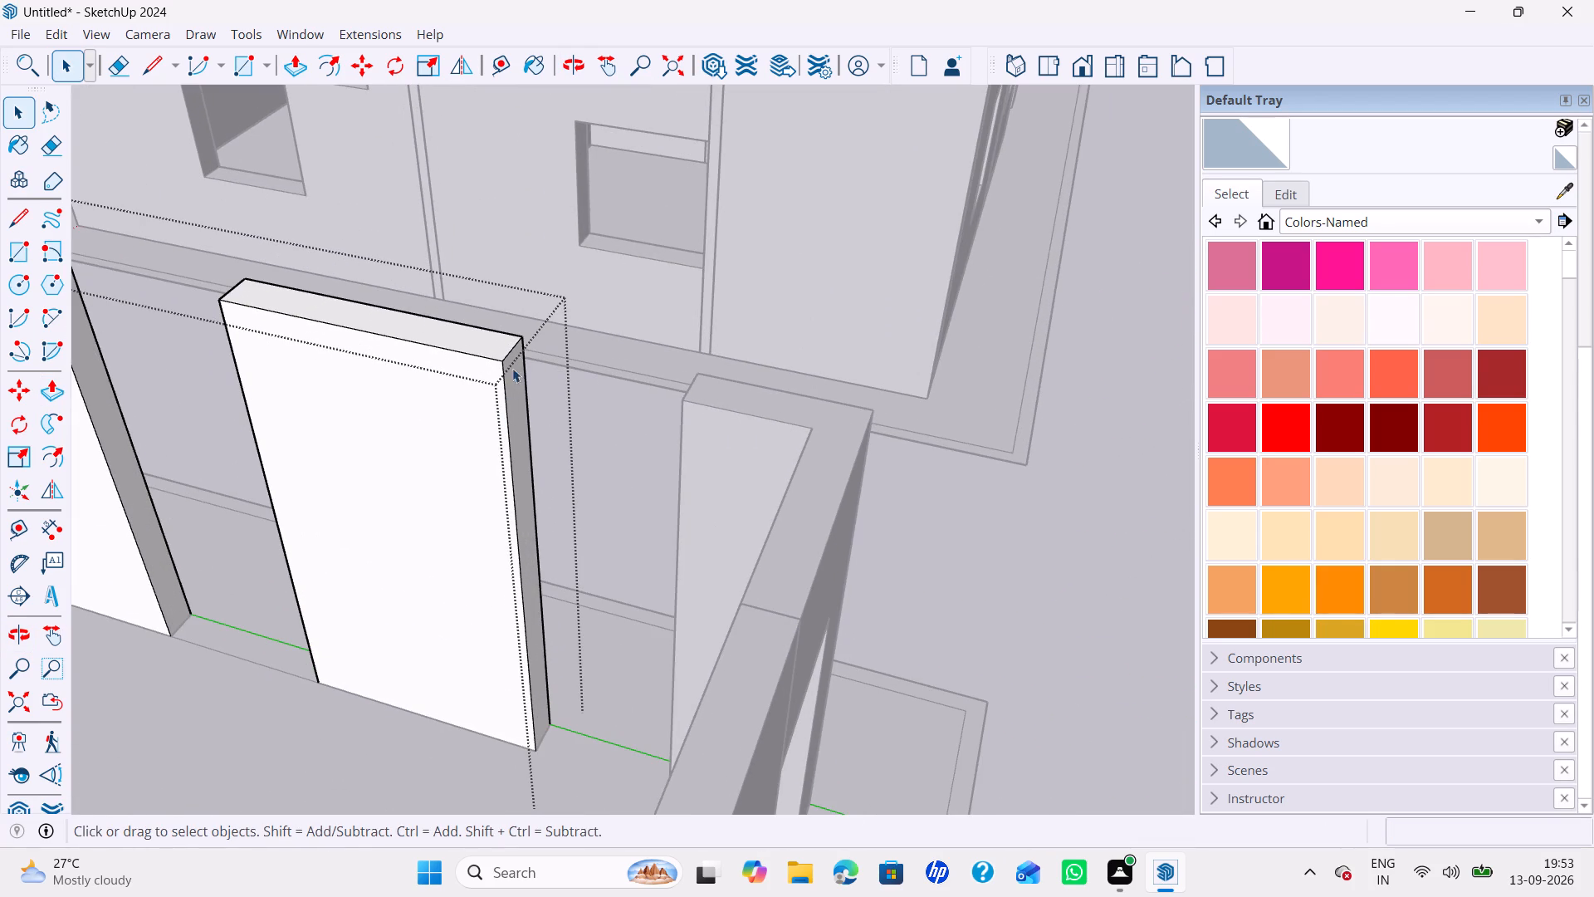
left_click(508, 351)
key("m")
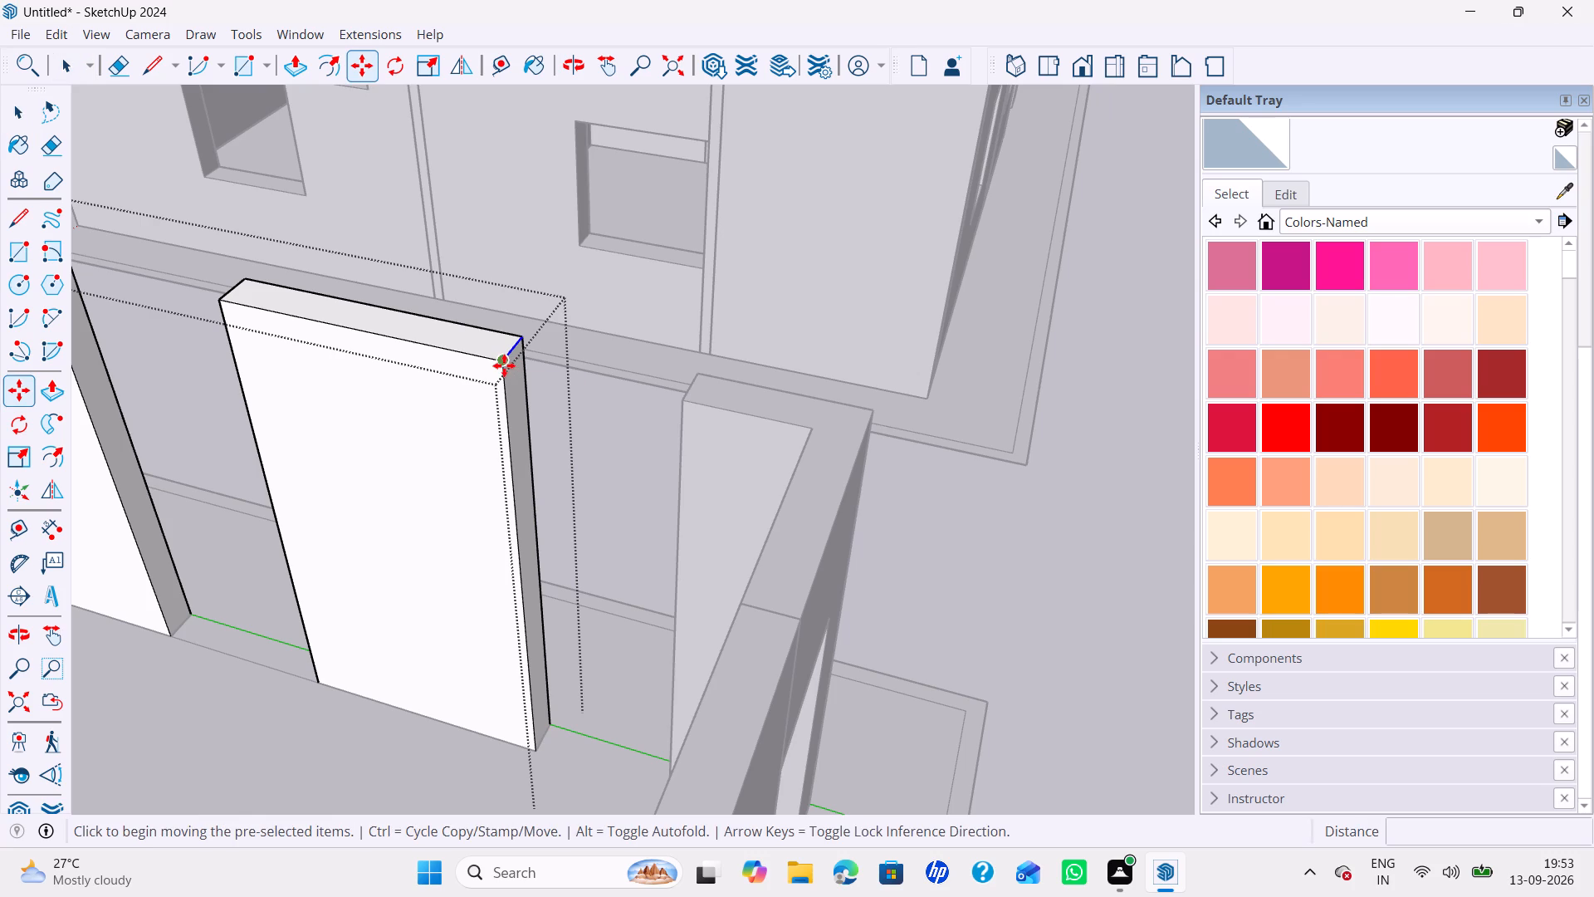
triple_click(504, 365)
key("Up")
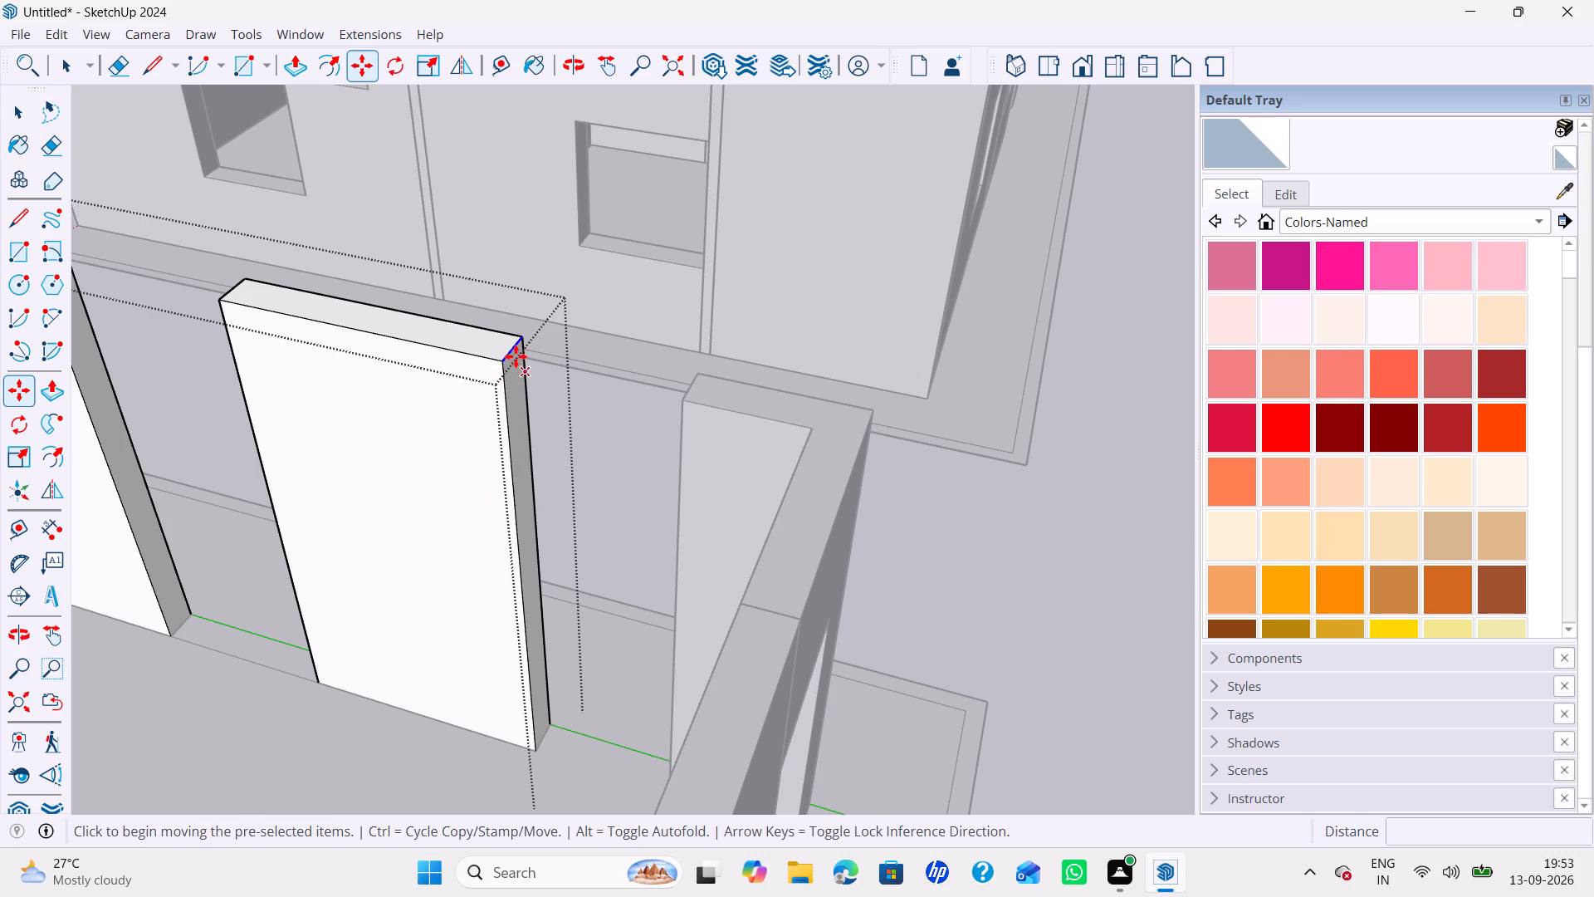
left_click(508, 360)
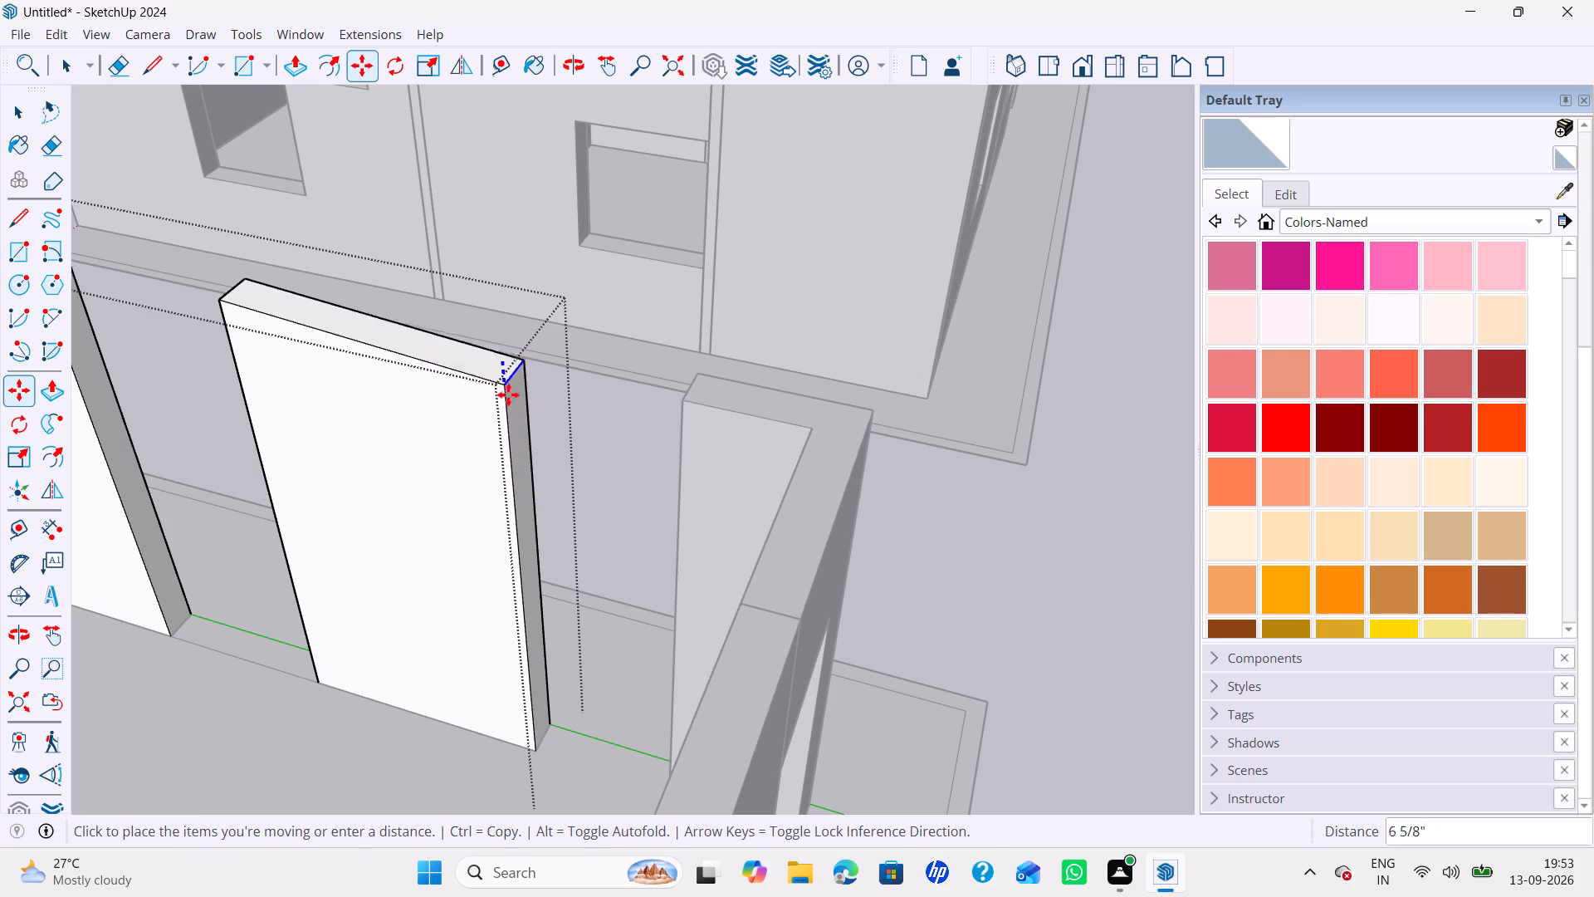
key("Up")
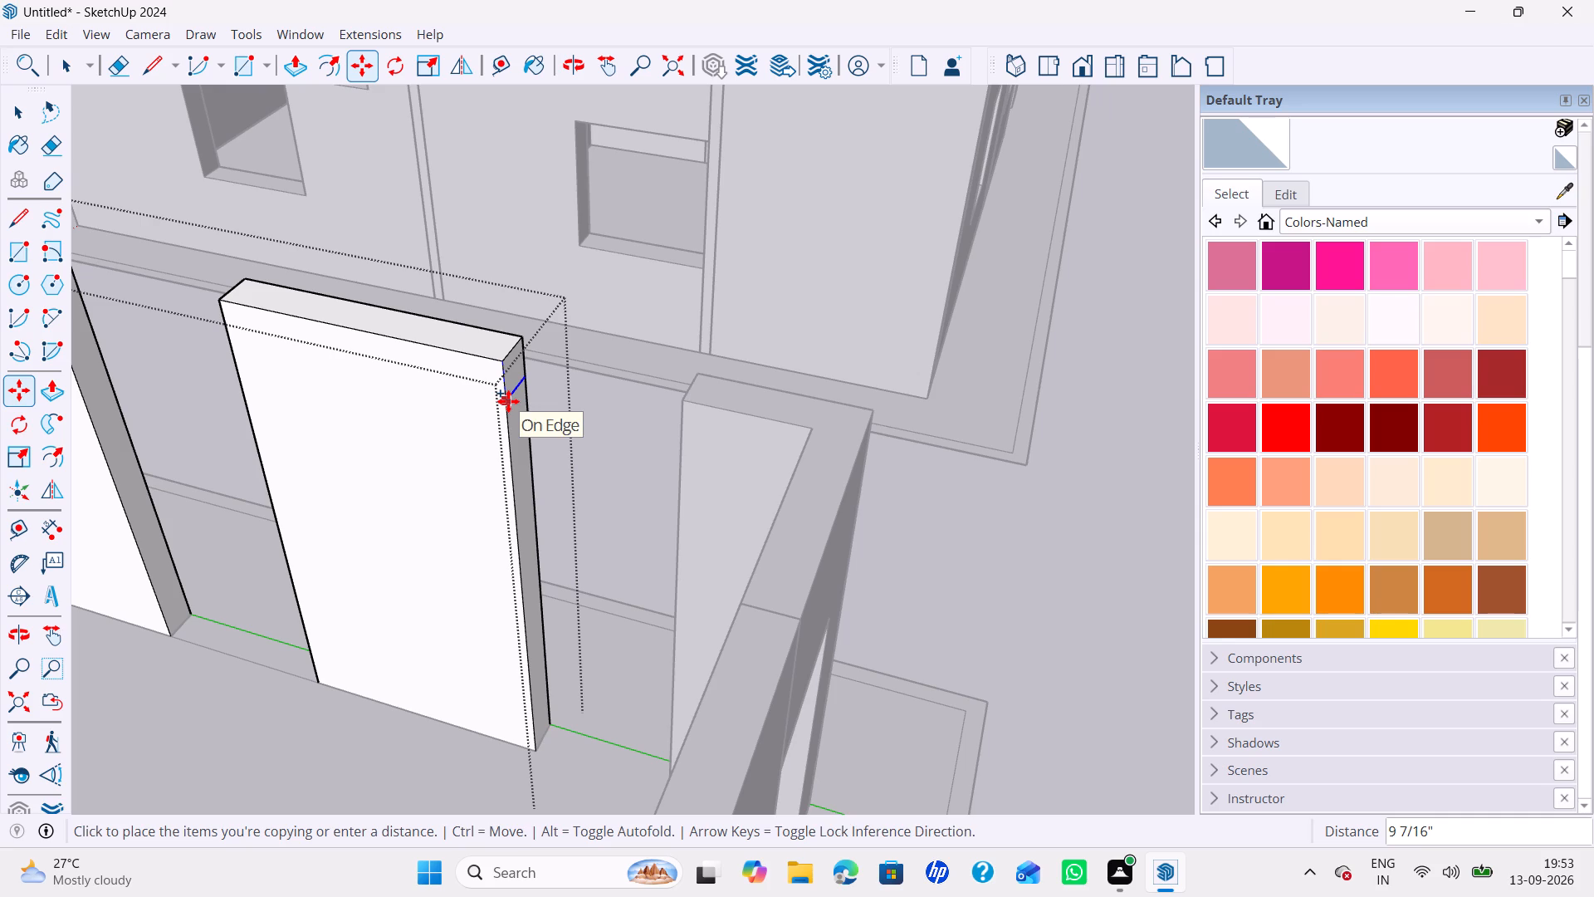
type("3'")
key("Return")
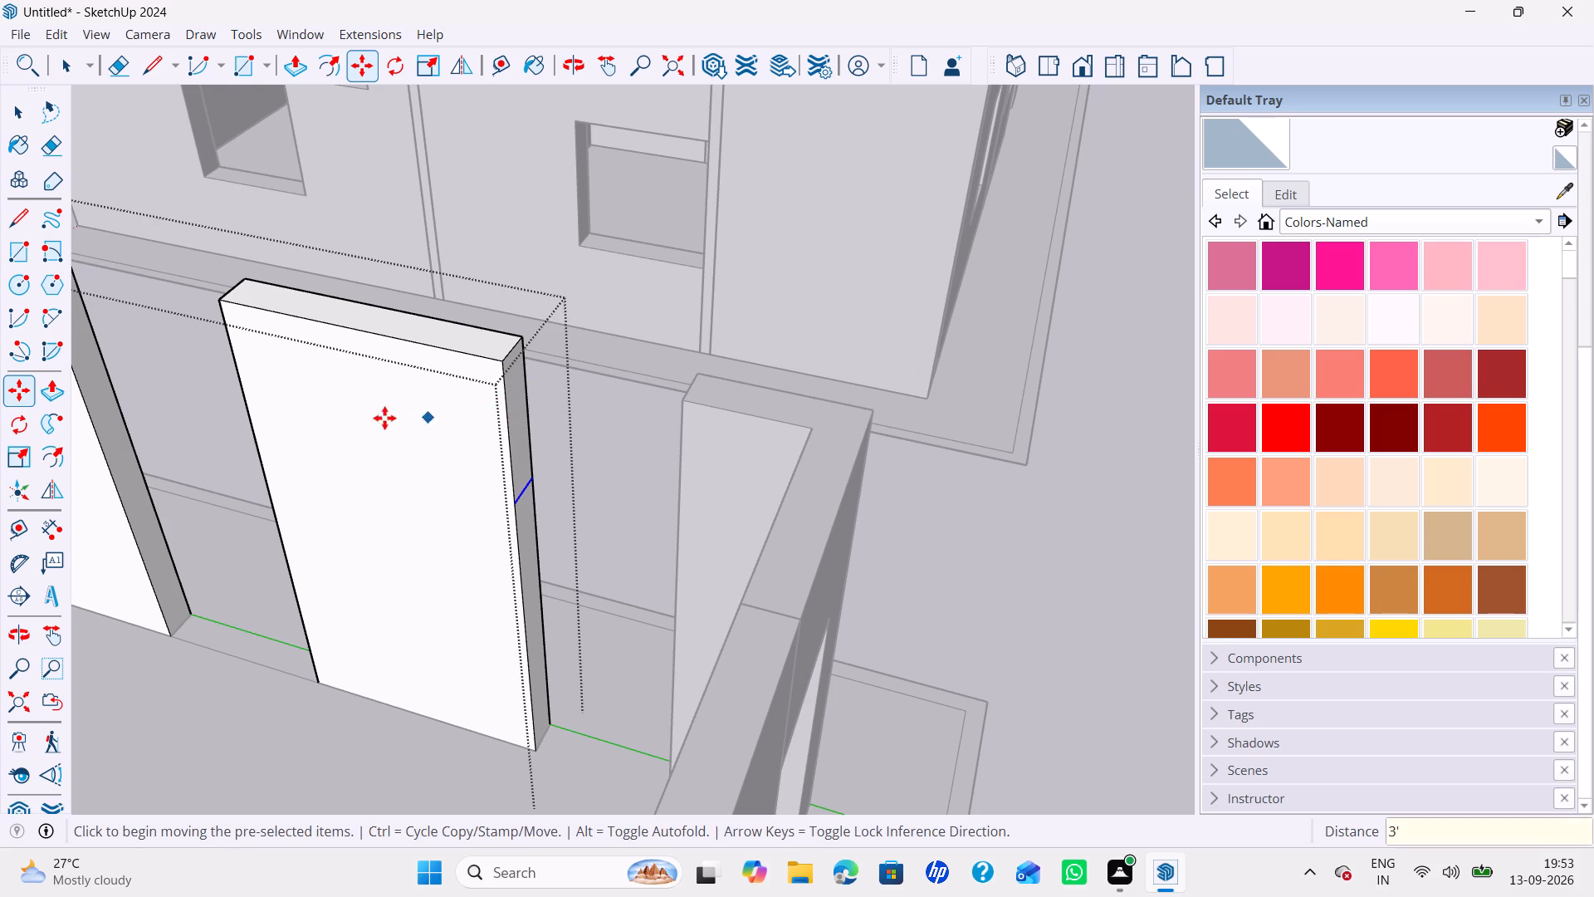
On the middle long wall segment's end face, copy the top edge 3' down and copy that edge another 4' down.
scroll(379, 418, "down", 3)
middle_click_drag(359, 429, 395, 465)
key("space")
scroll(179, 350, "up", 3)
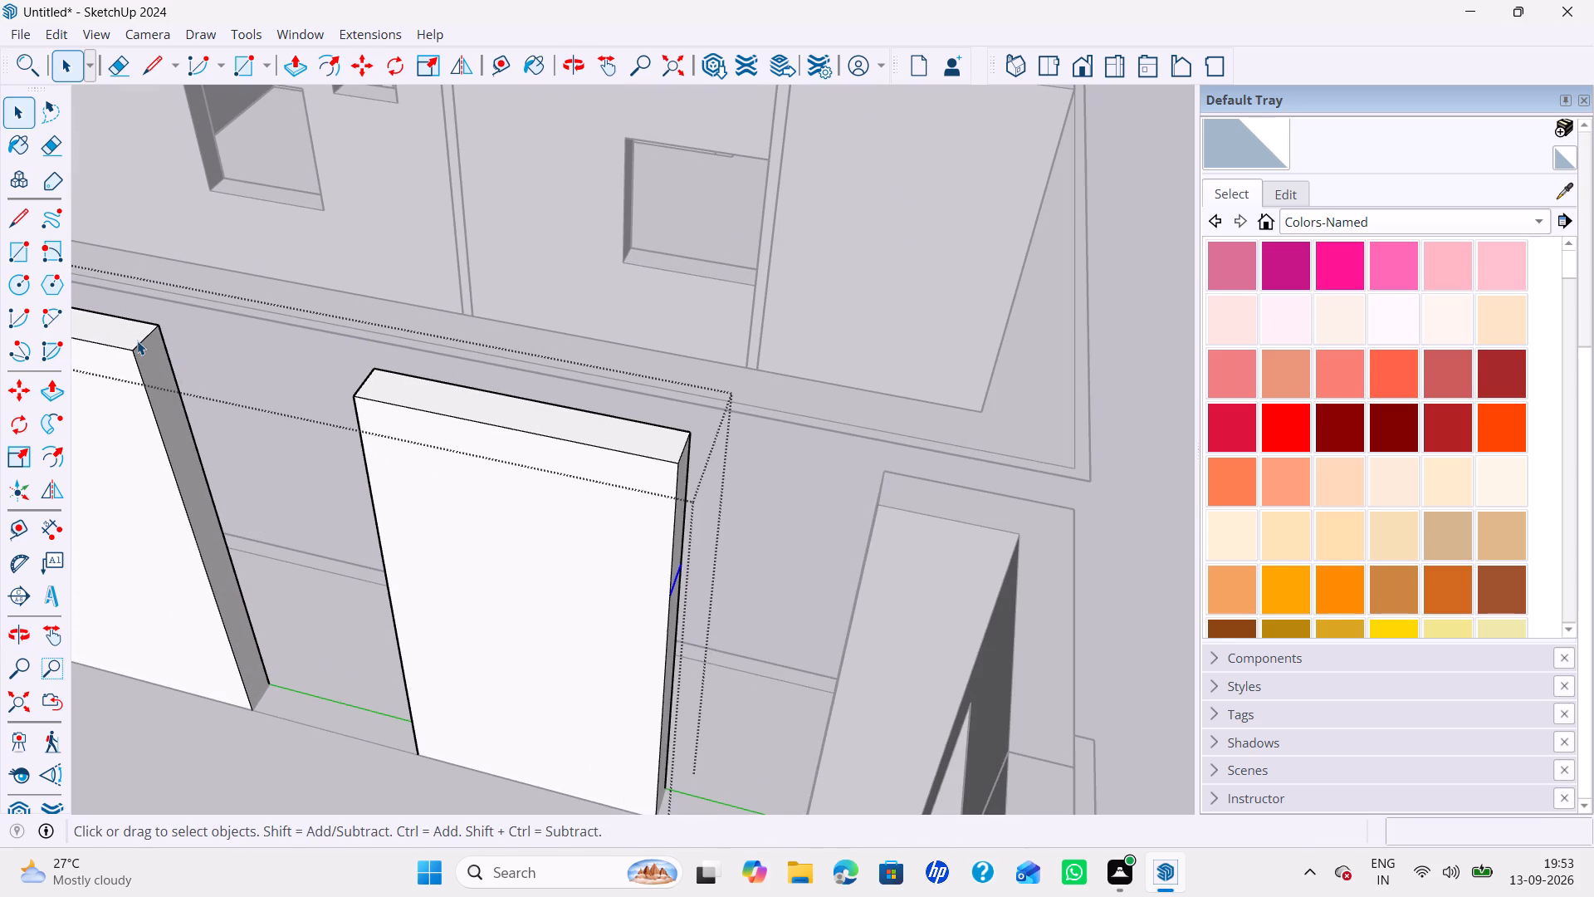
left_click(137, 341)
left_click(137, 347)
key("m")
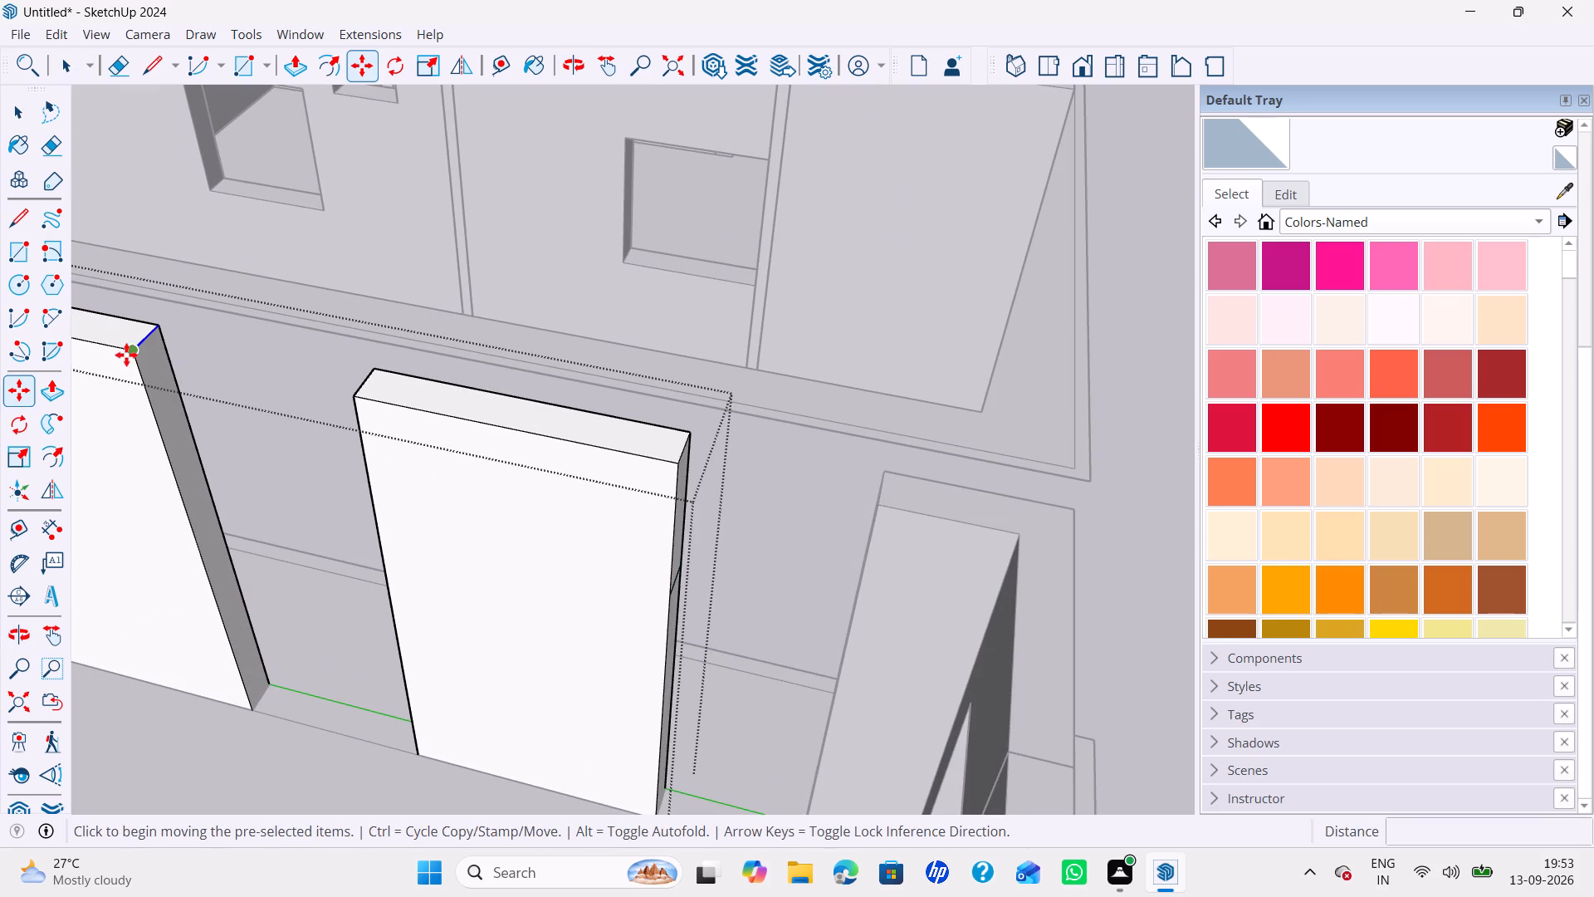
left_click(126, 355)
key("Up")
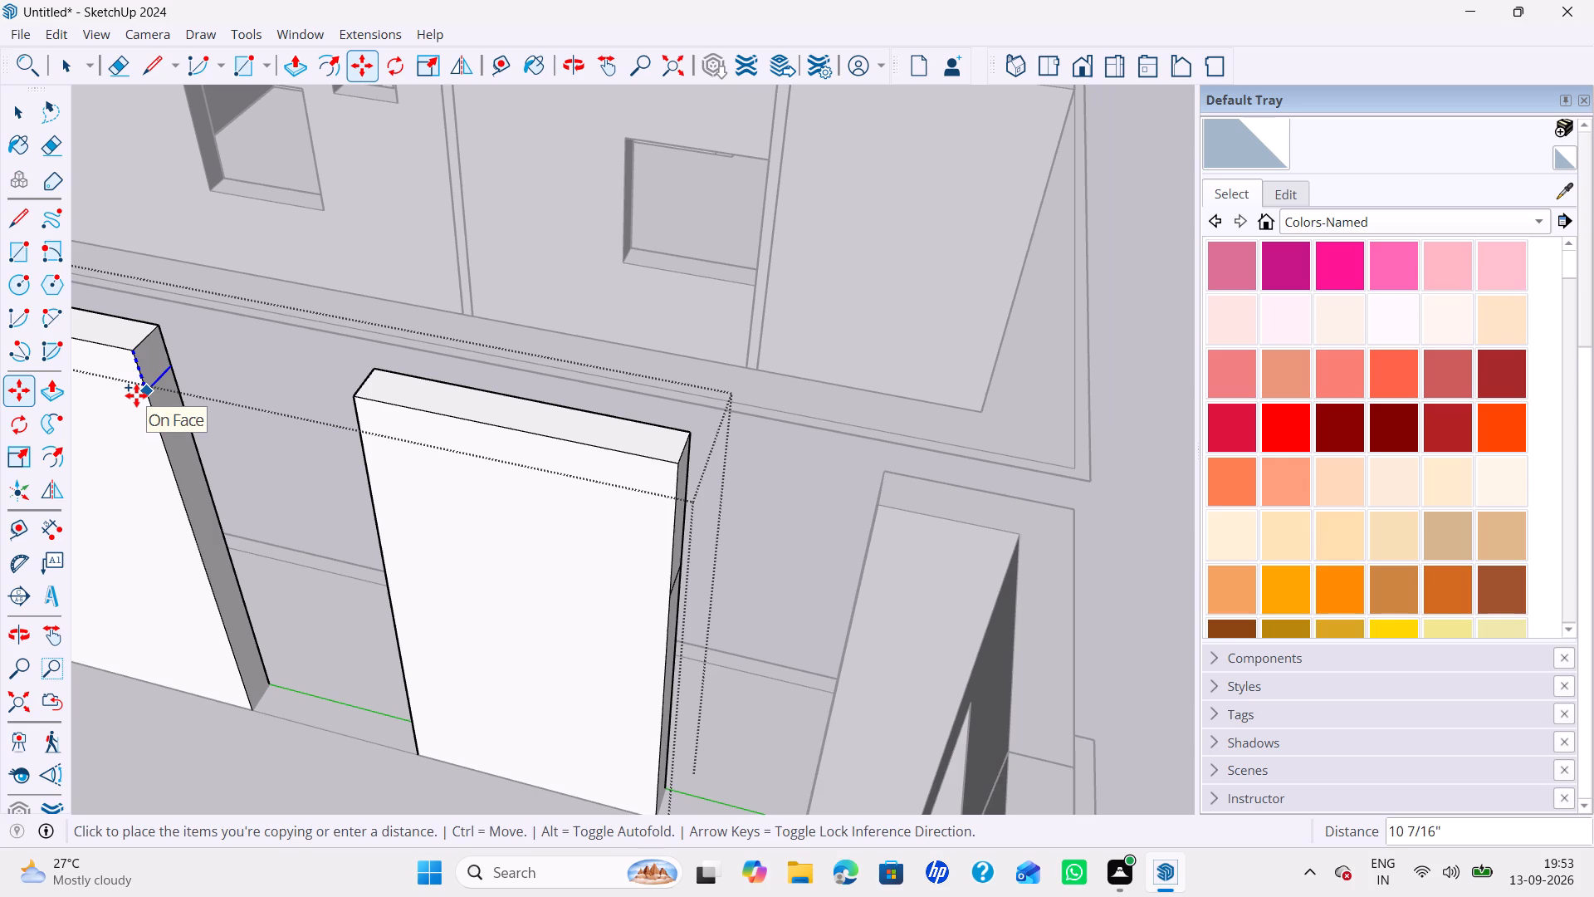
type("3'")
key("Return")
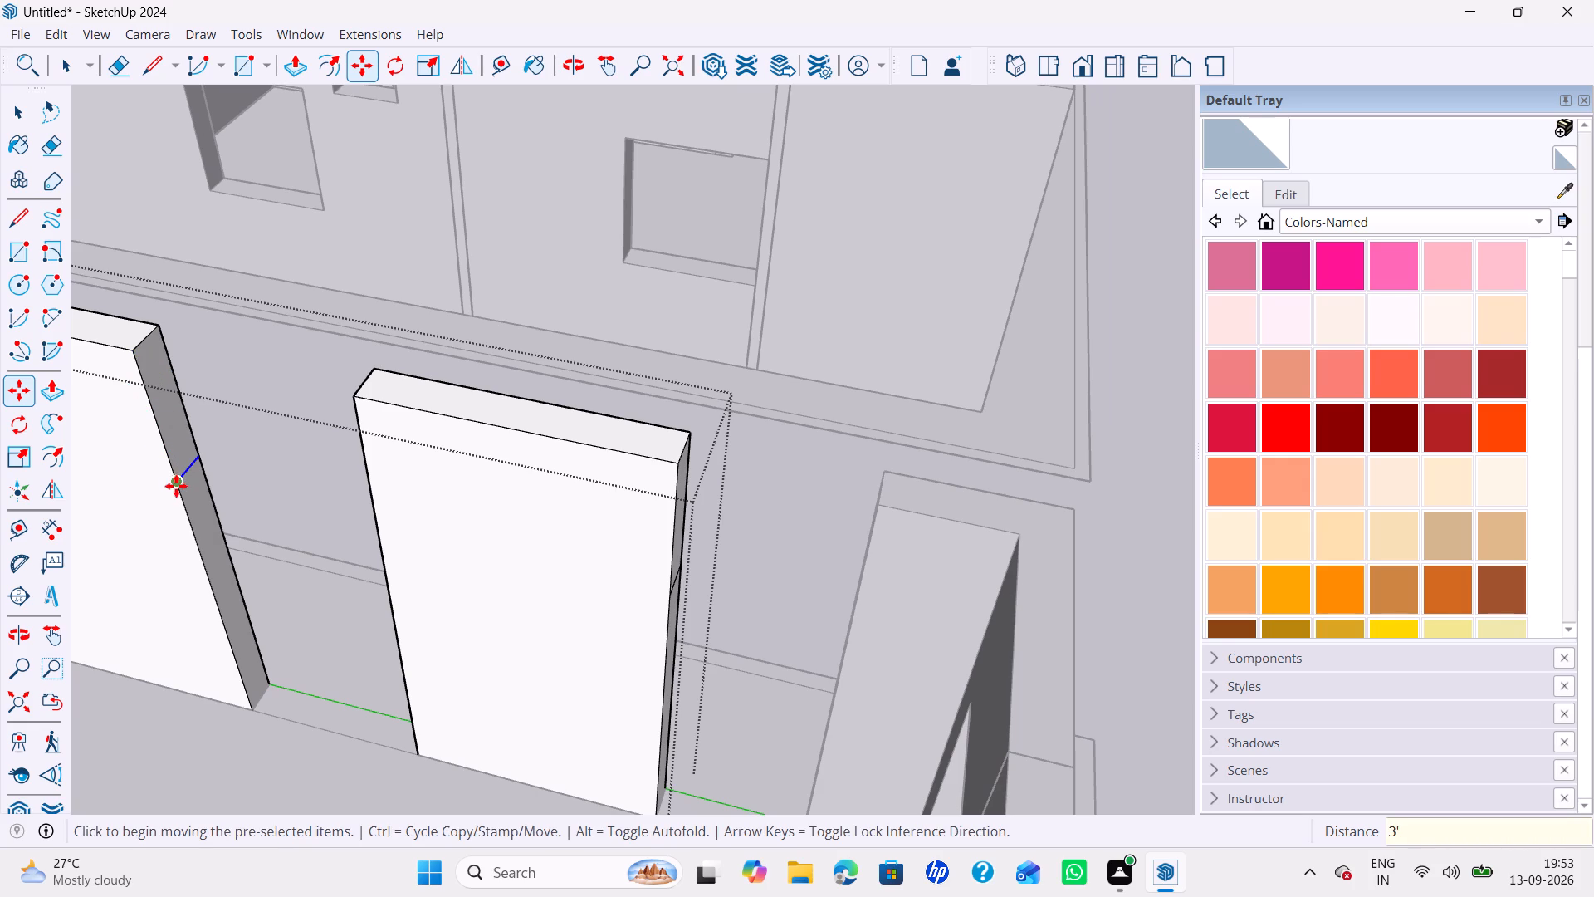
double_click(177, 486, "ctrl")
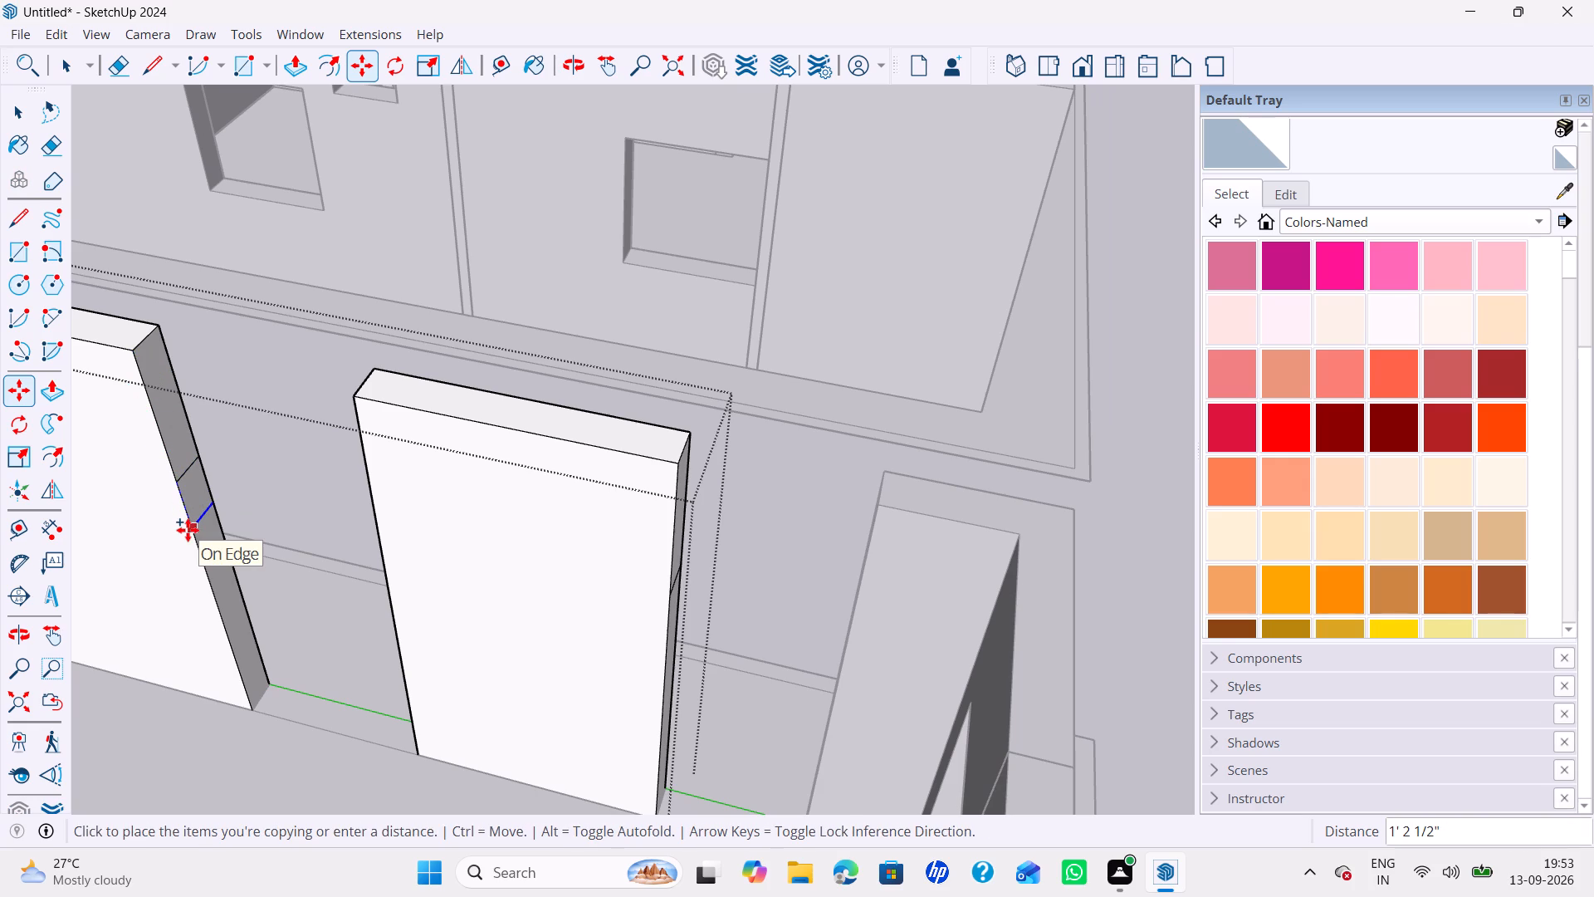
type("4'")
key("Return")
scroll(188, 531, "down", 3)
key("space")
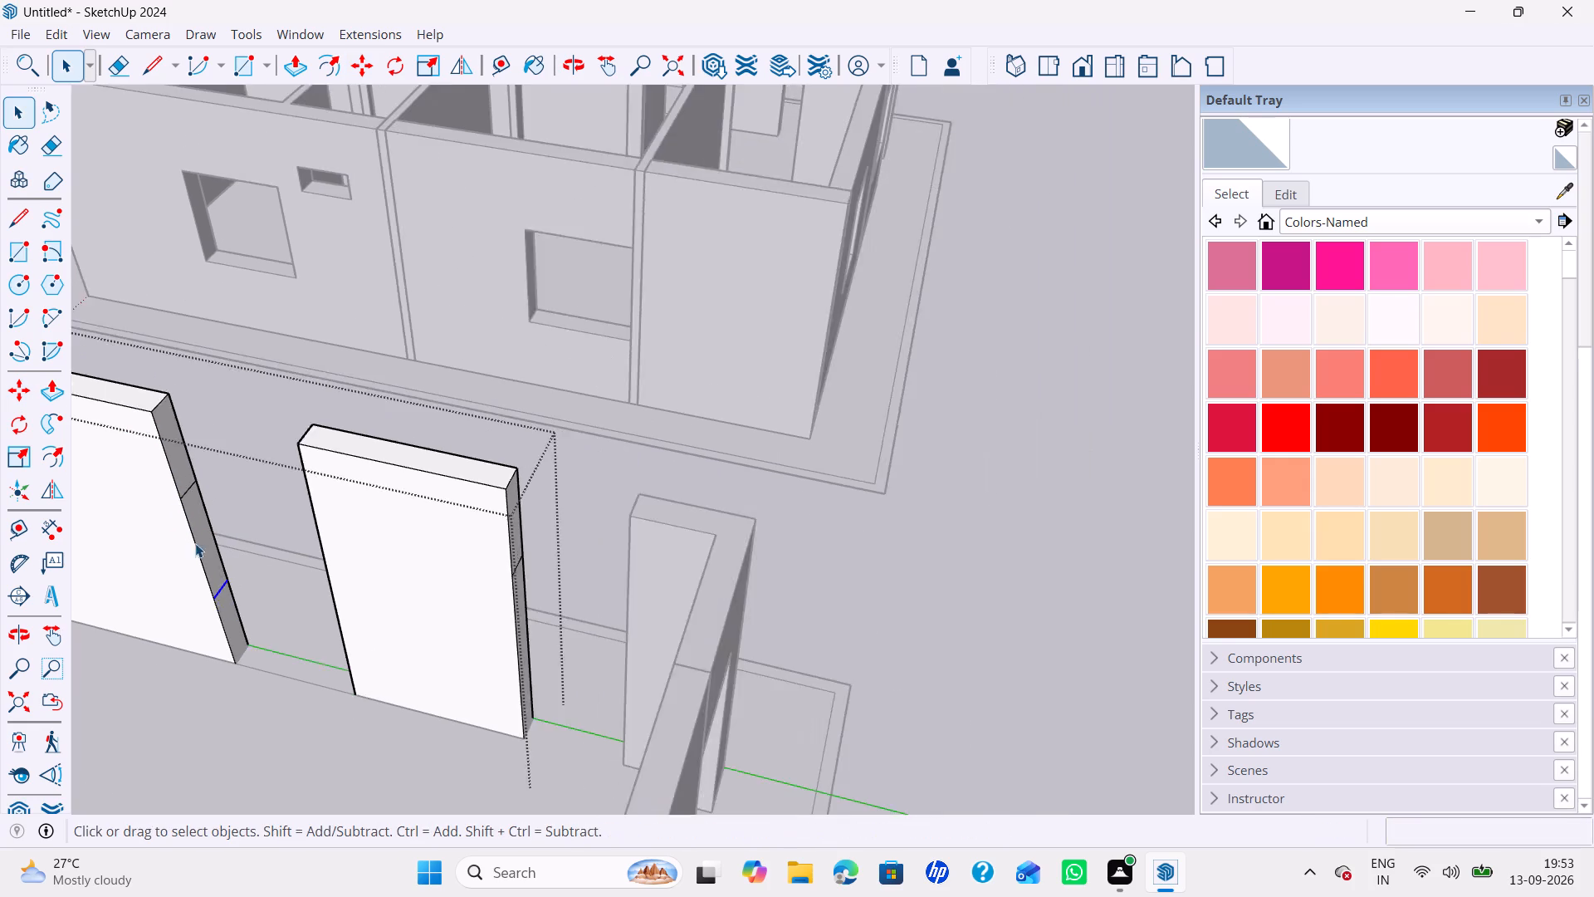
On the L-shaped end segment's face toward the middle segment, copy the top edge 3' down and that edge another 4' down.
scroll(195, 543, "down", 3)
middle_click_drag(204, 549, 586, 652, "shift")
scroll(255, 505, "up", 5)
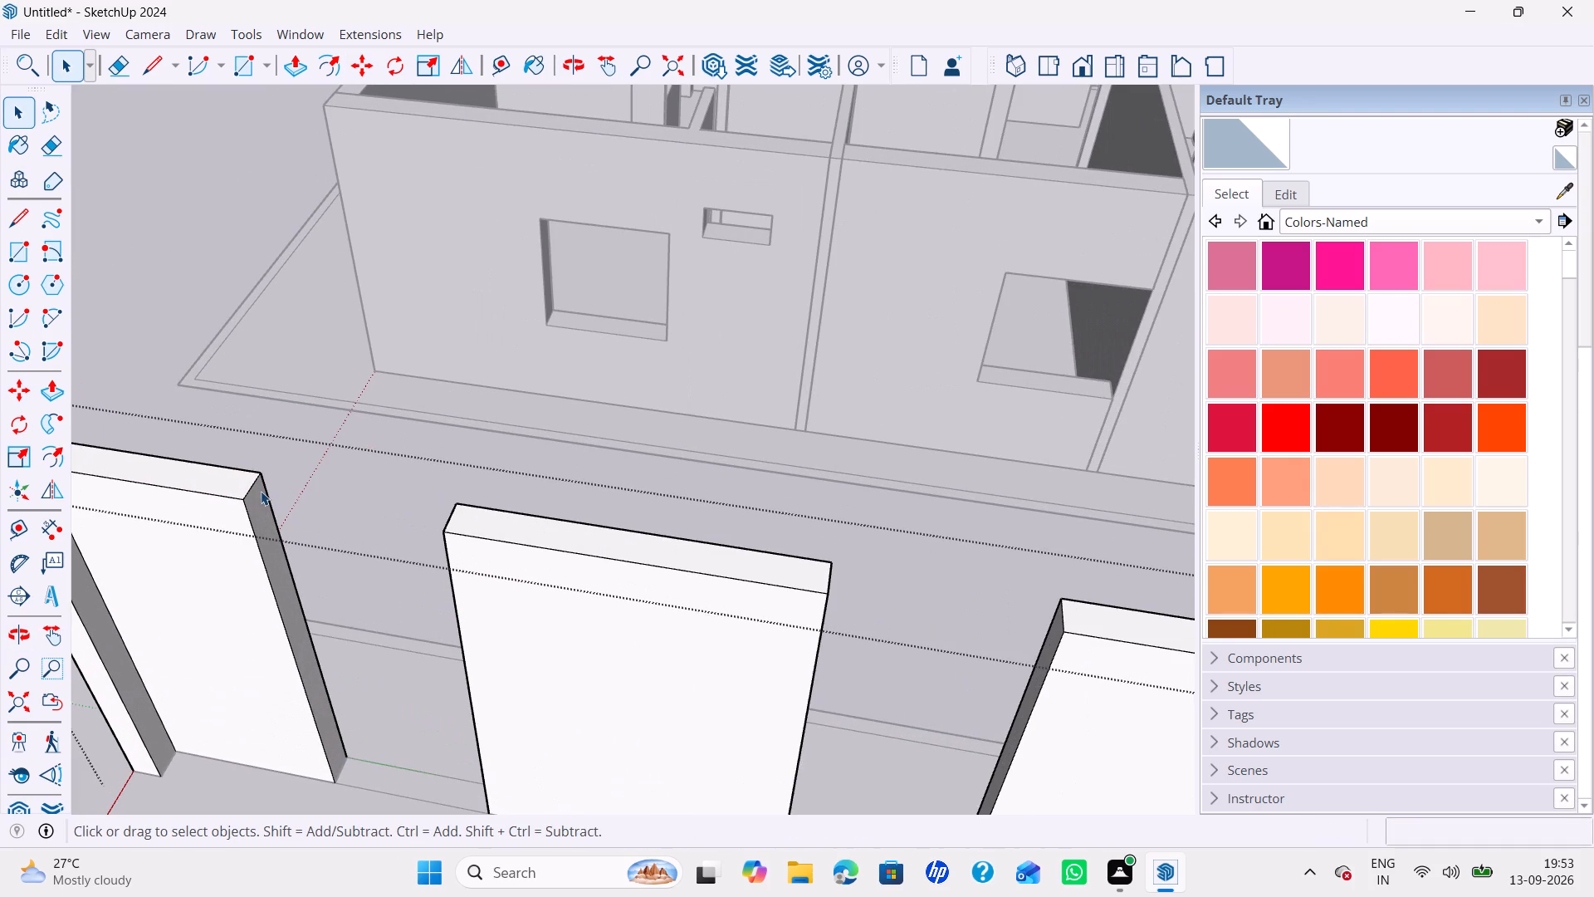
left_click(257, 484)
key("m")
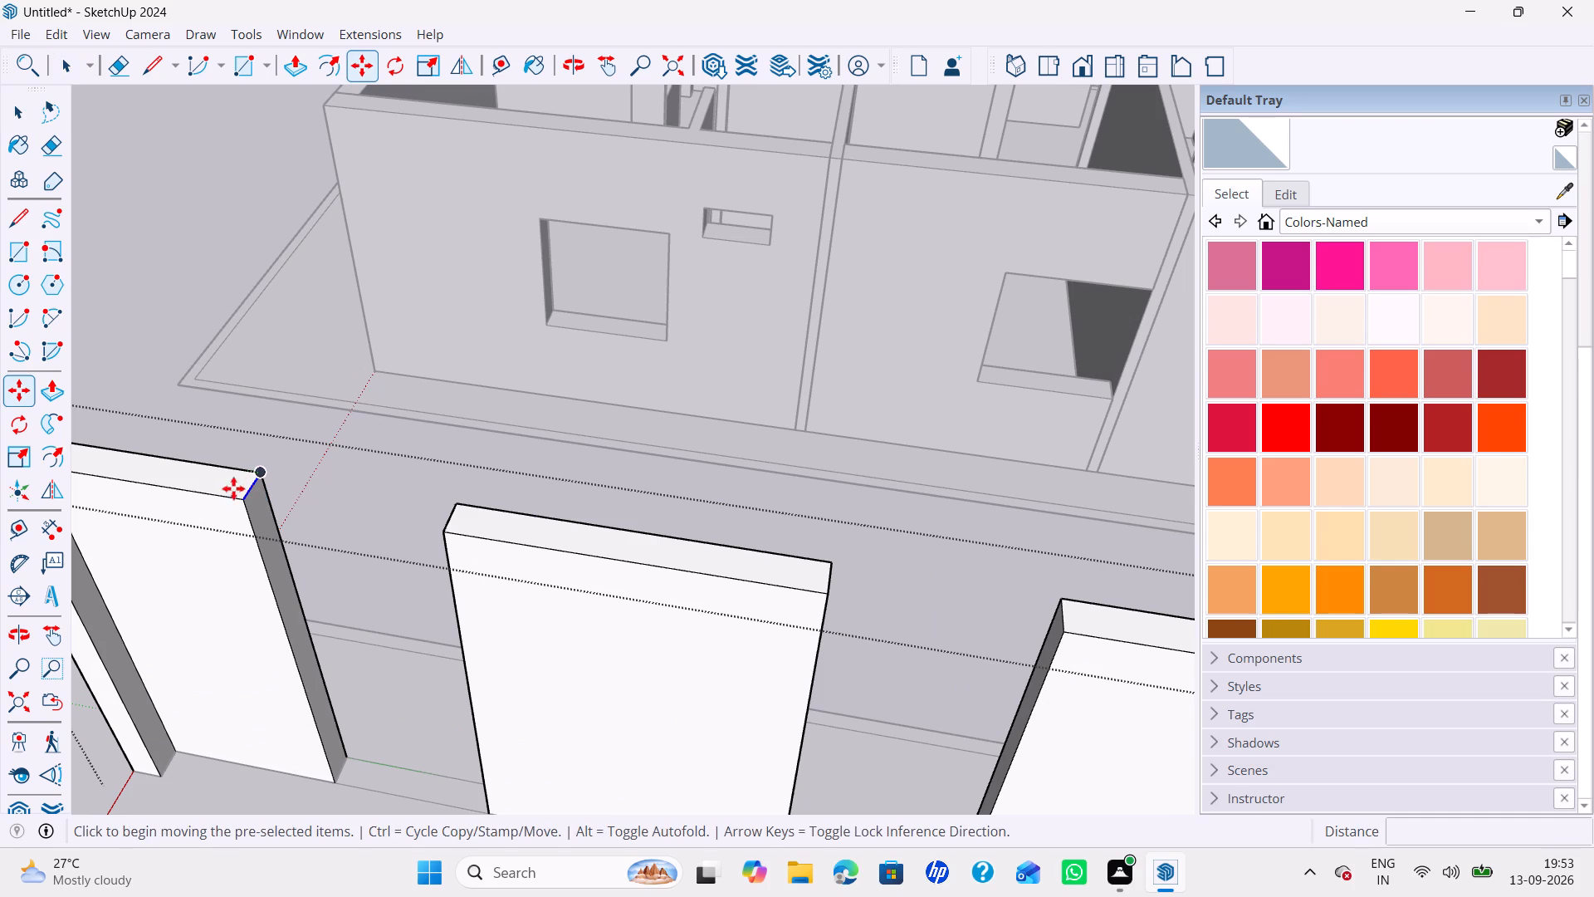
left_click(247, 505)
key("Up")
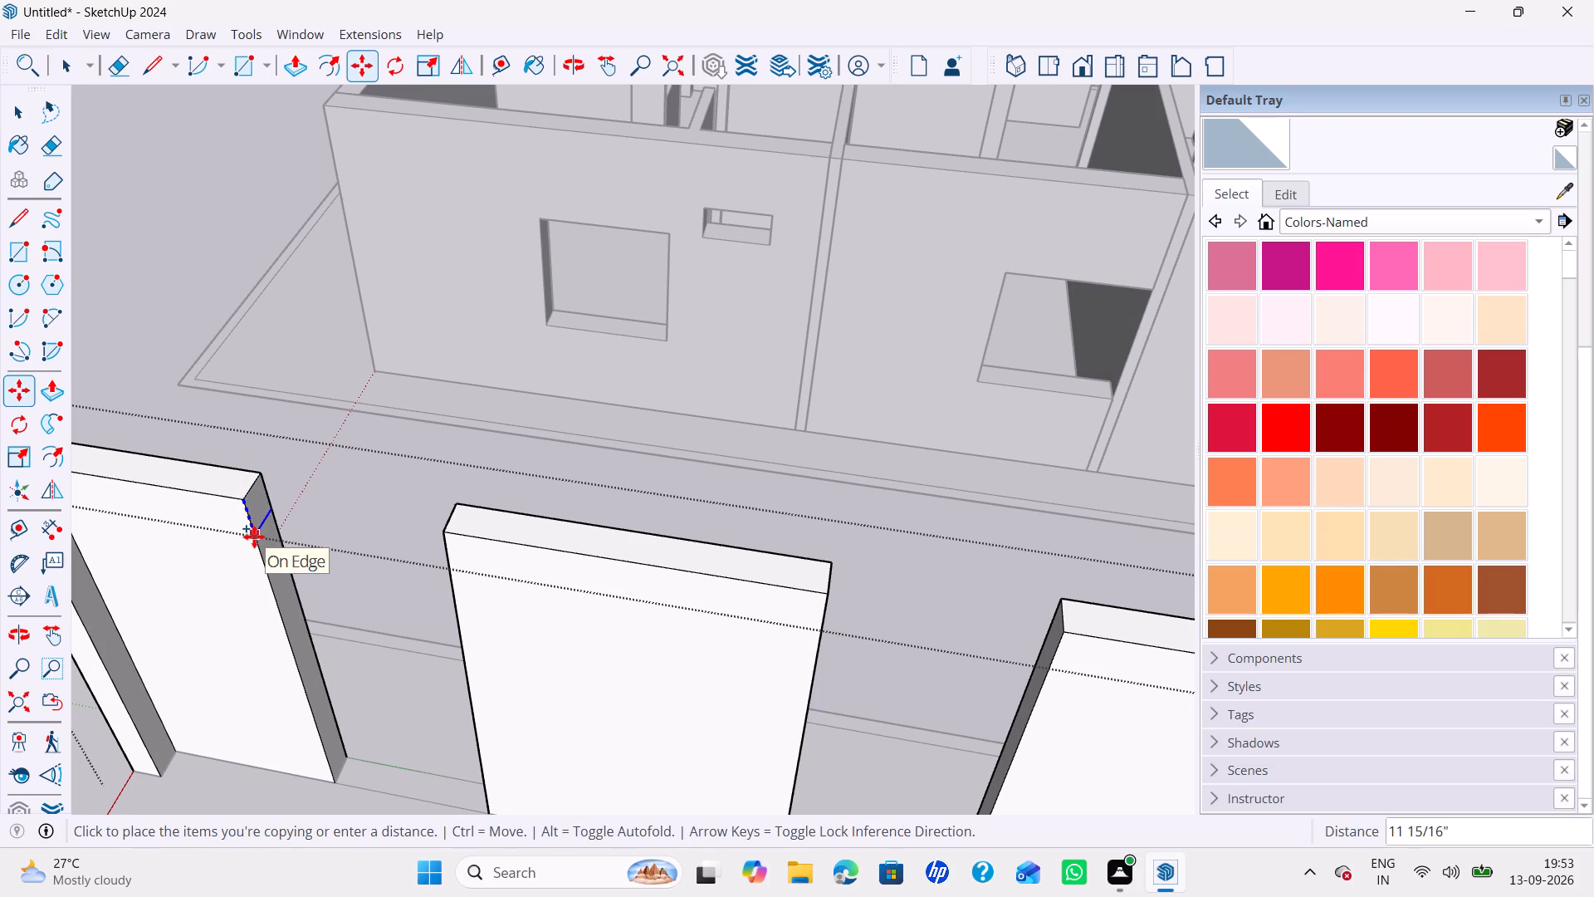
type("3'")
key("Return")
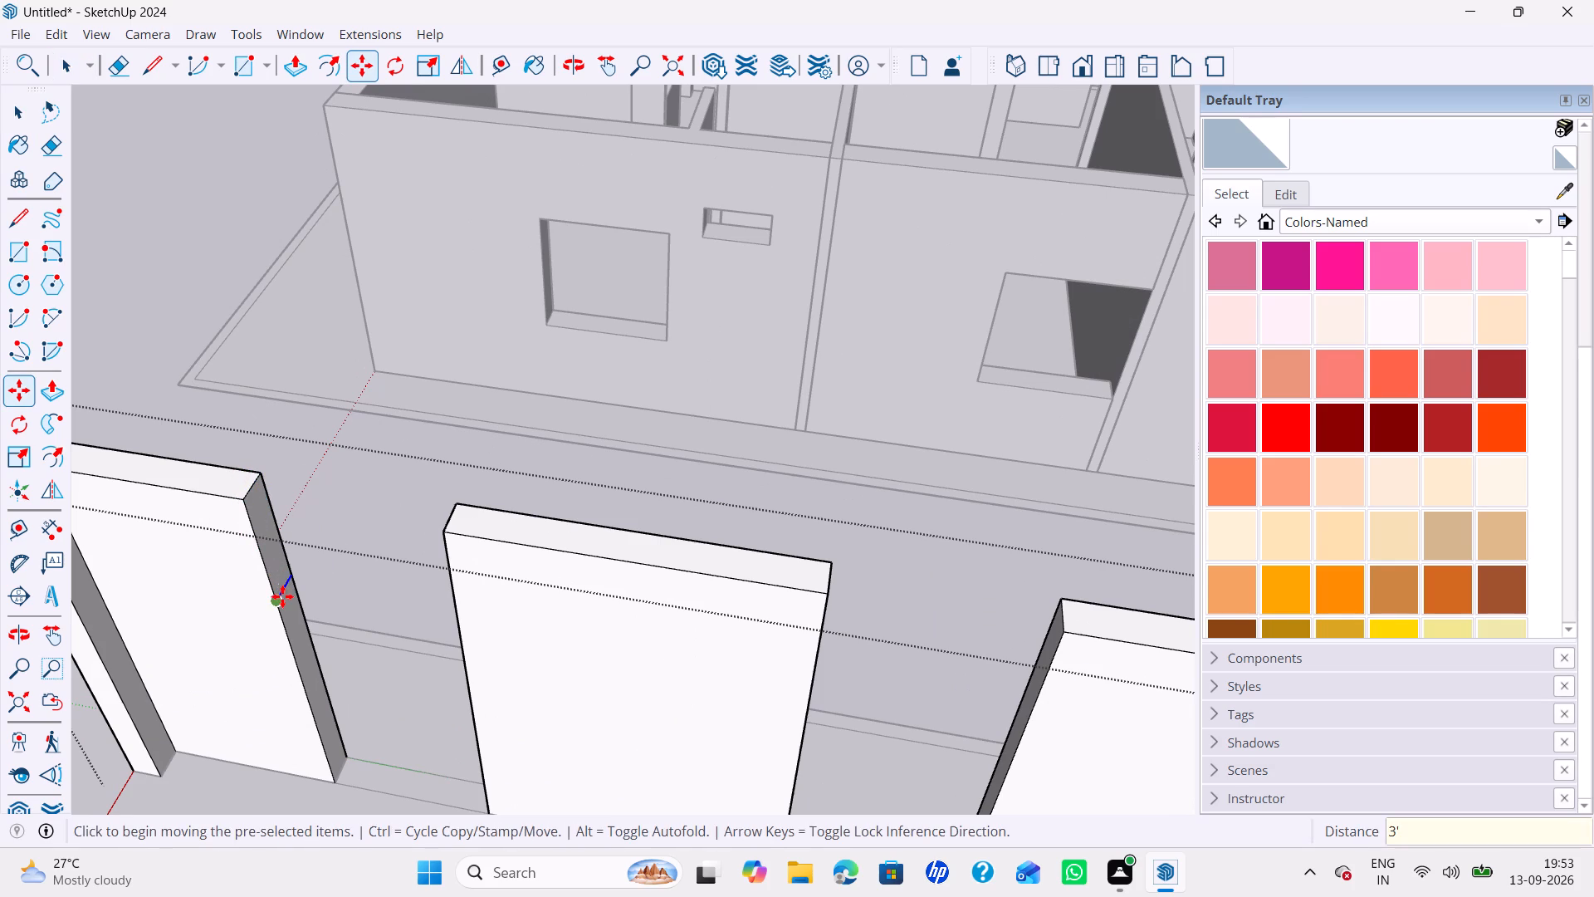
left_click(281, 597)
key("Up")
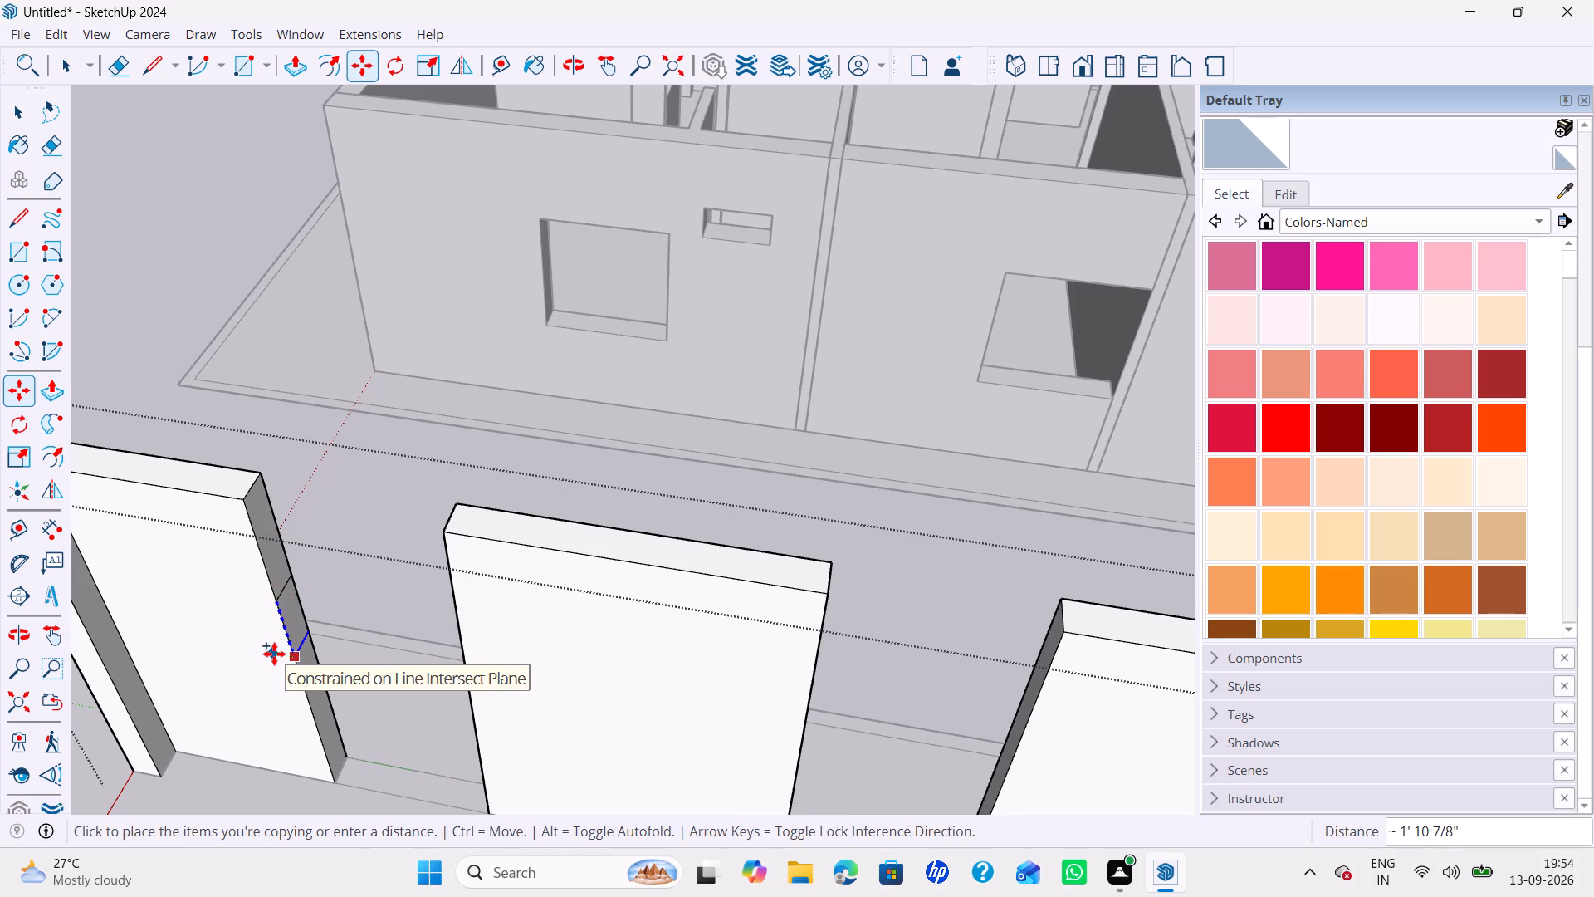
key("4")
key("apostrophe")
key("Return")
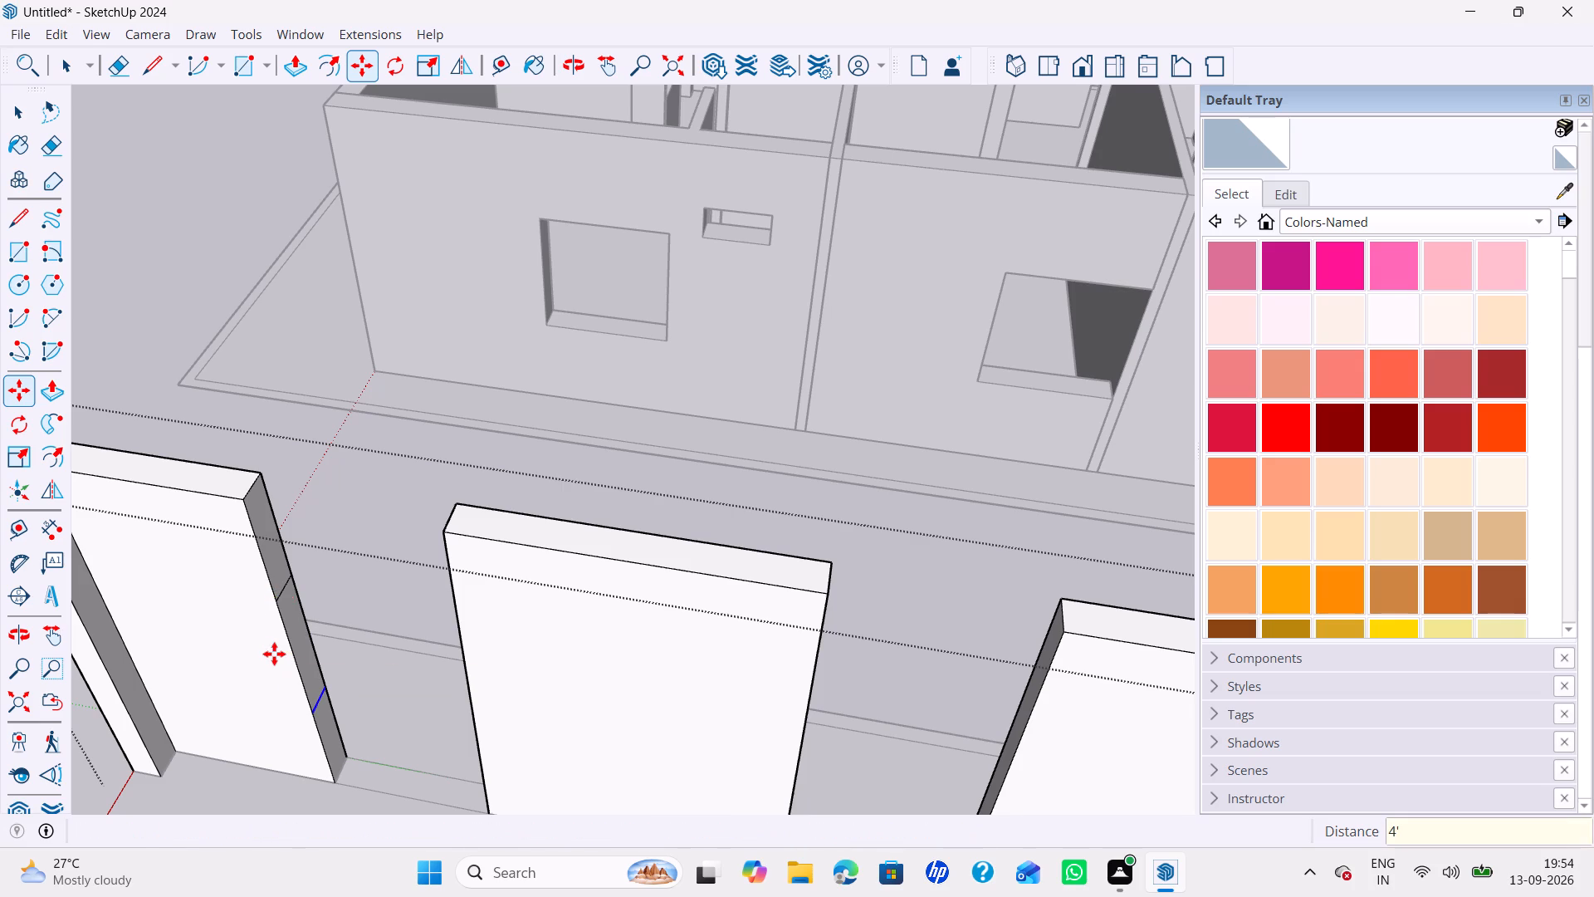
Push/Pull the end segment's upper and lower faces across to the middle segment, leaving a window opening between them.
key("space")
key("p")
left_click(267, 556)
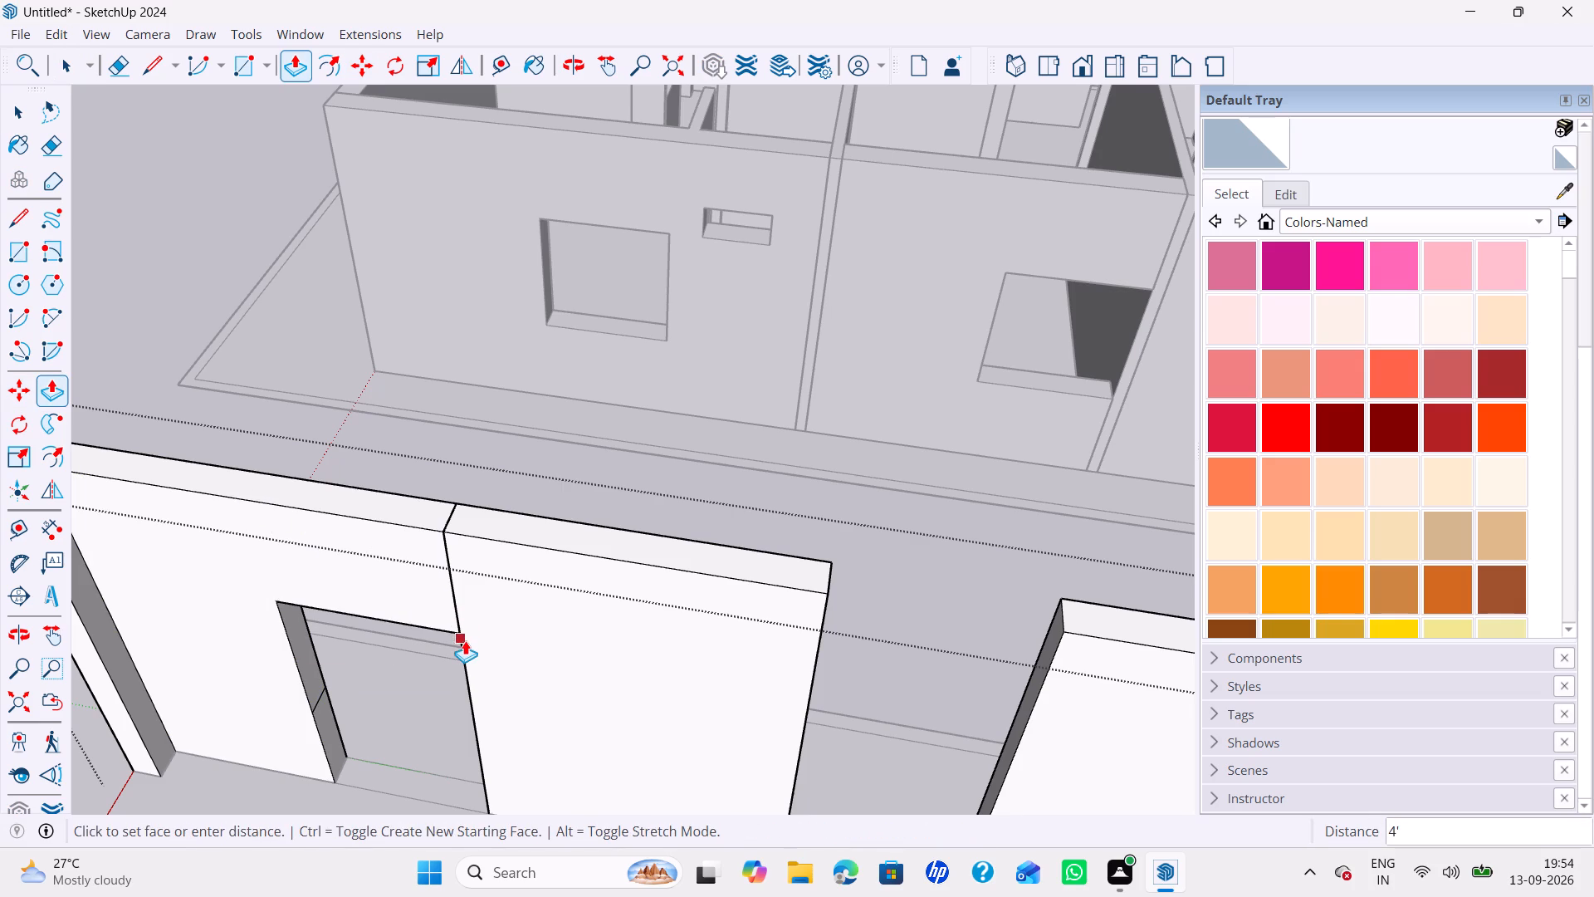
left_click(465, 642)
double_click(322, 723)
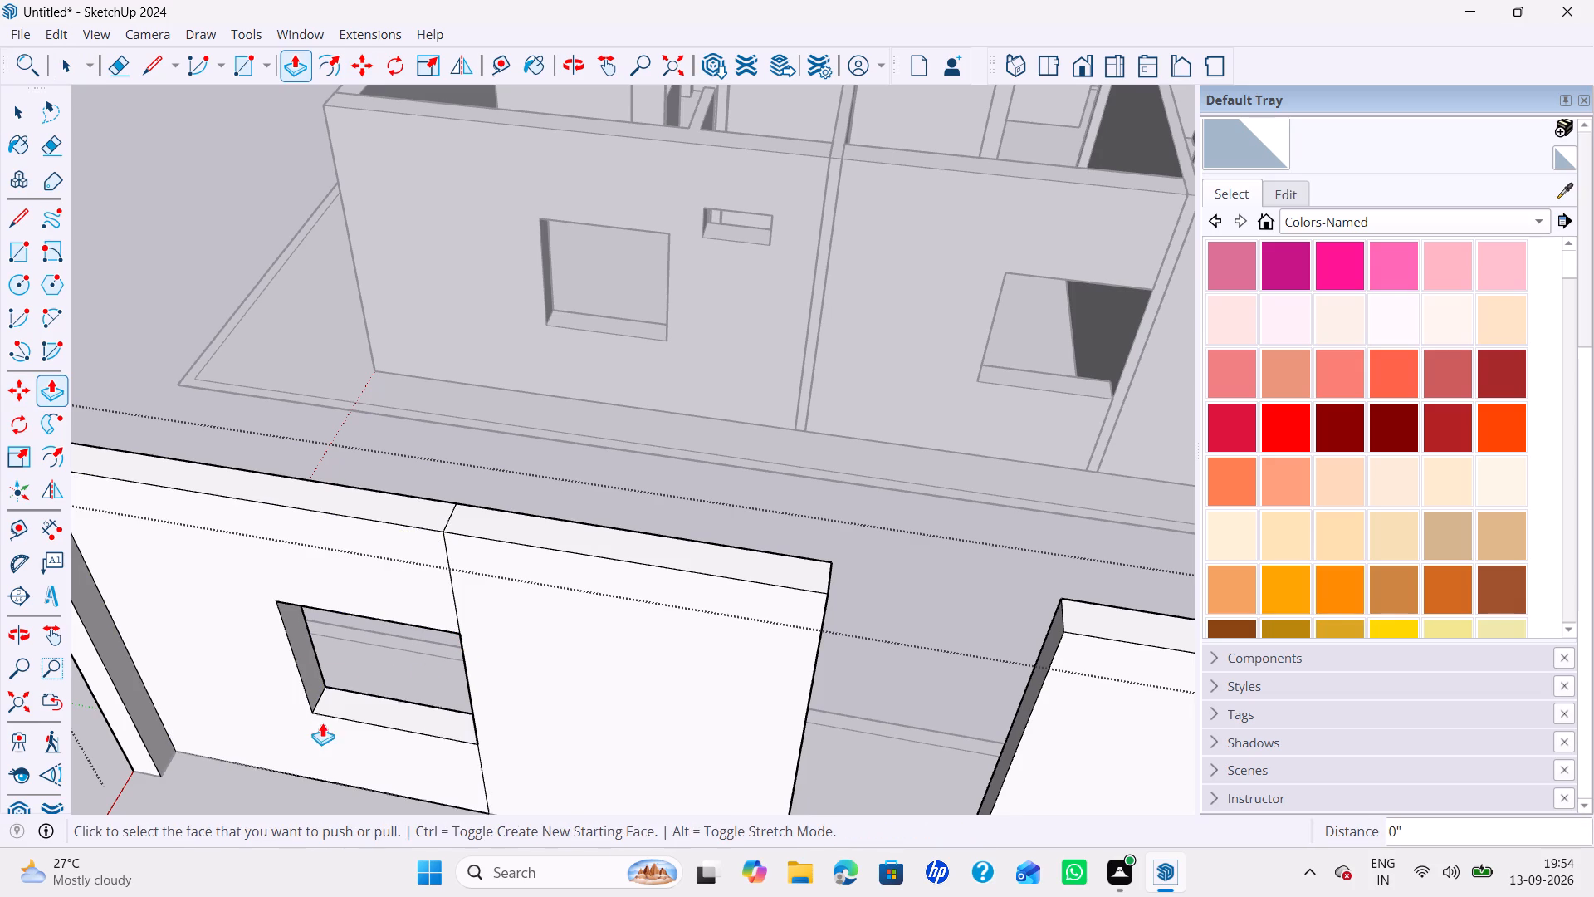
Extend the middle segment's lower and upper faces across the second window gap, and the last segment's 3' top face over the doorway.
scroll(424, 719, "down", 3)
middle_click_drag(447, 717, 285, 502)
middle_click_drag(619, 577, 455, 593)
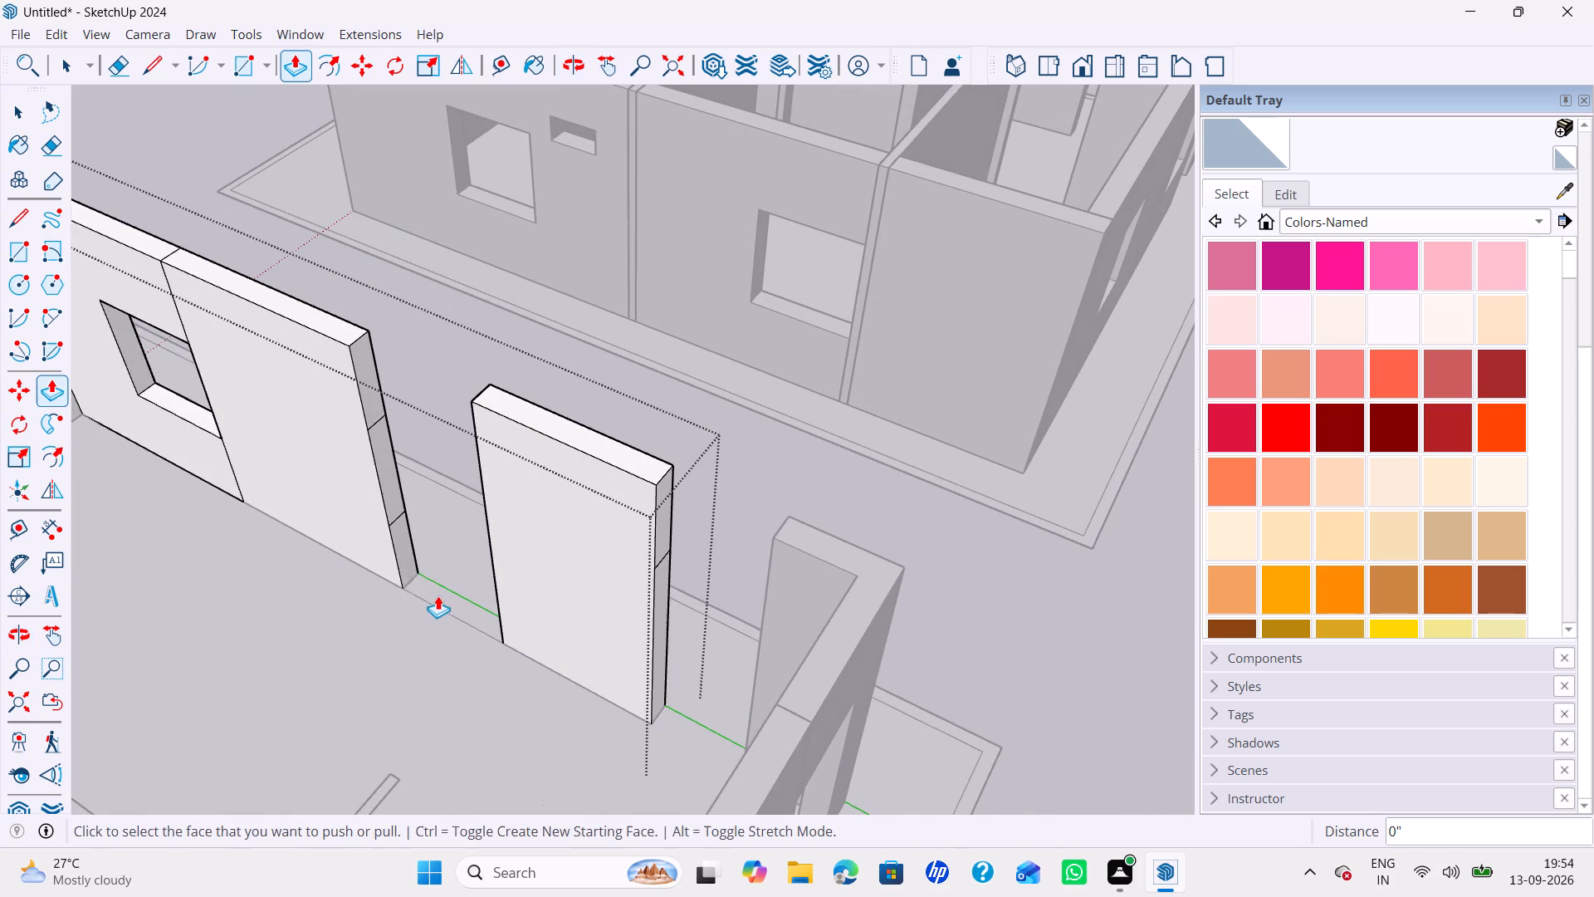
double_click(406, 553)
double_click(370, 412)
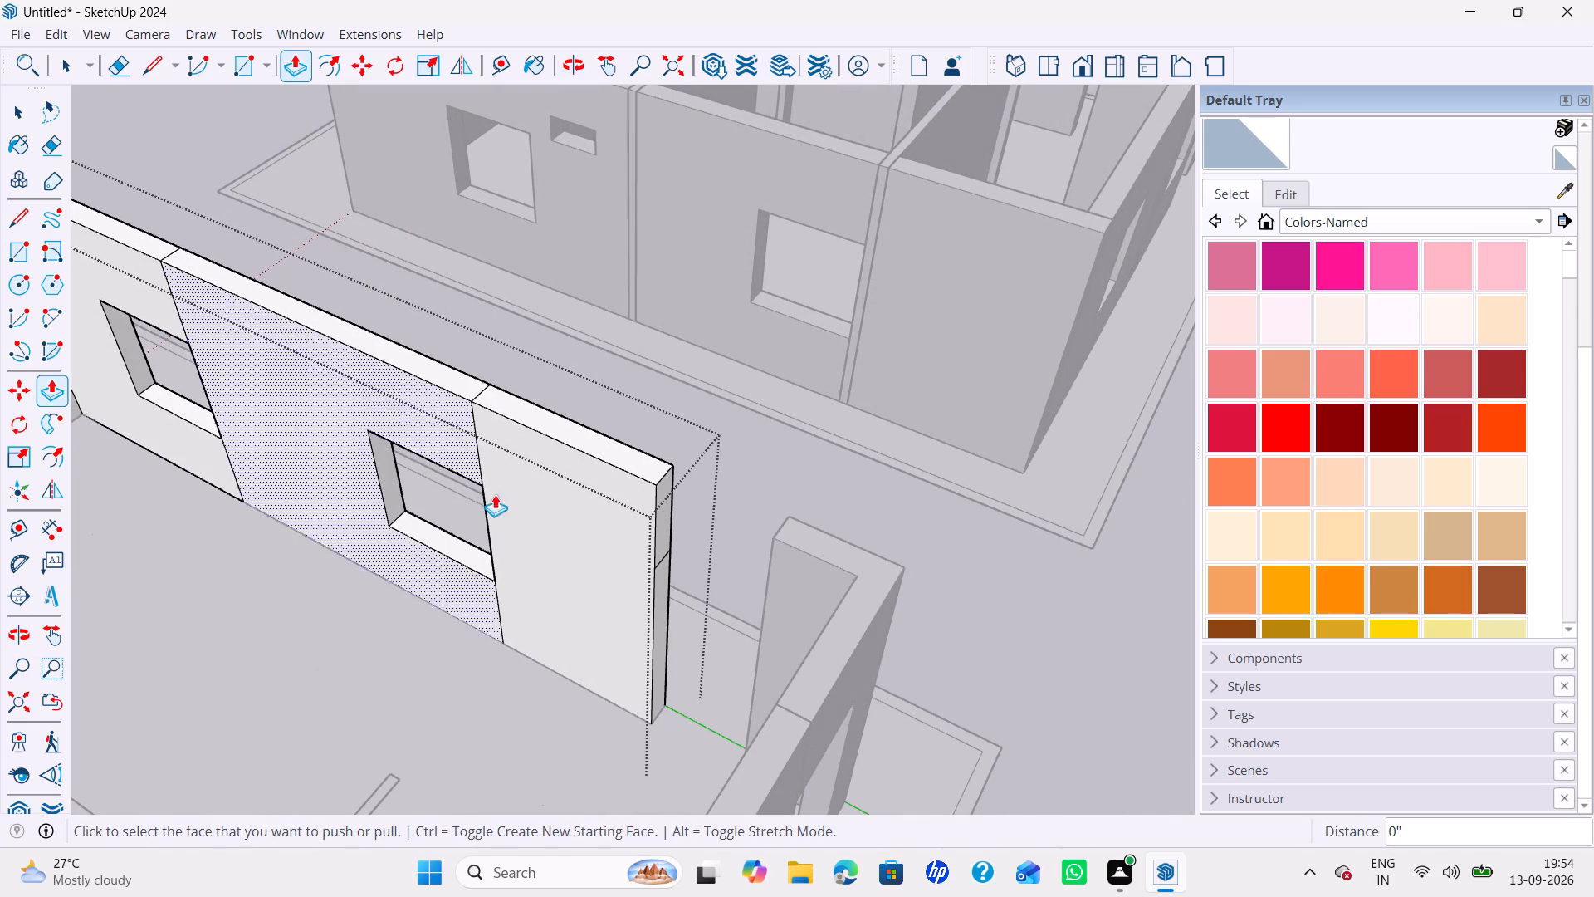
double_click(658, 532)
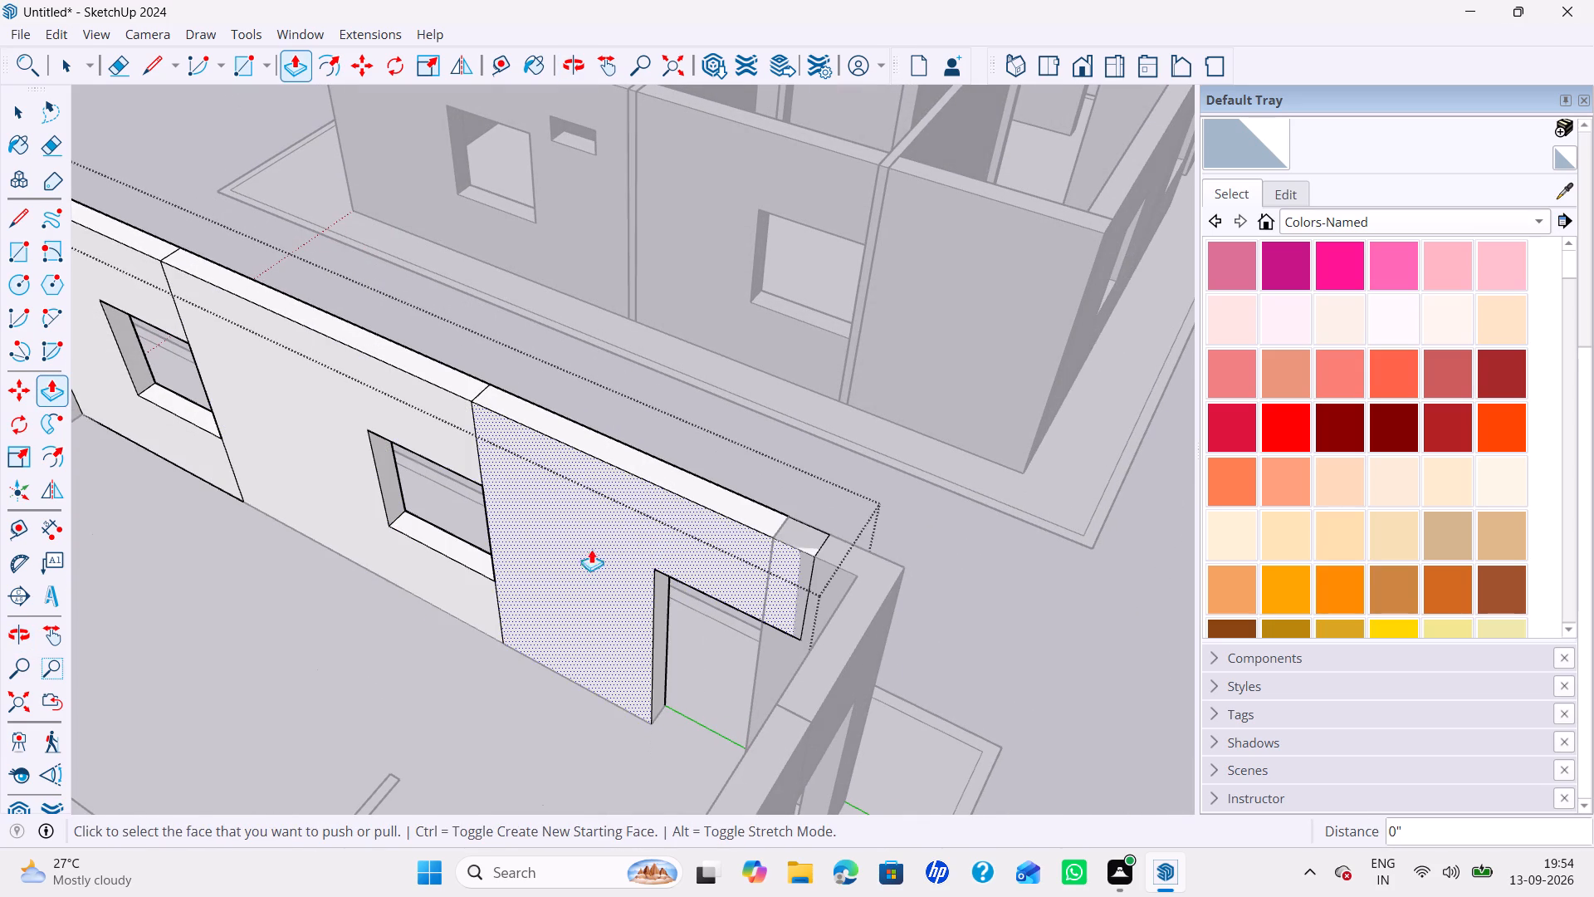
Erase the leftover seam edges between the joined segments on the long wall's inner face and top.
key("space")
key("e")
left_click_drag(540, 587, 488, 604)
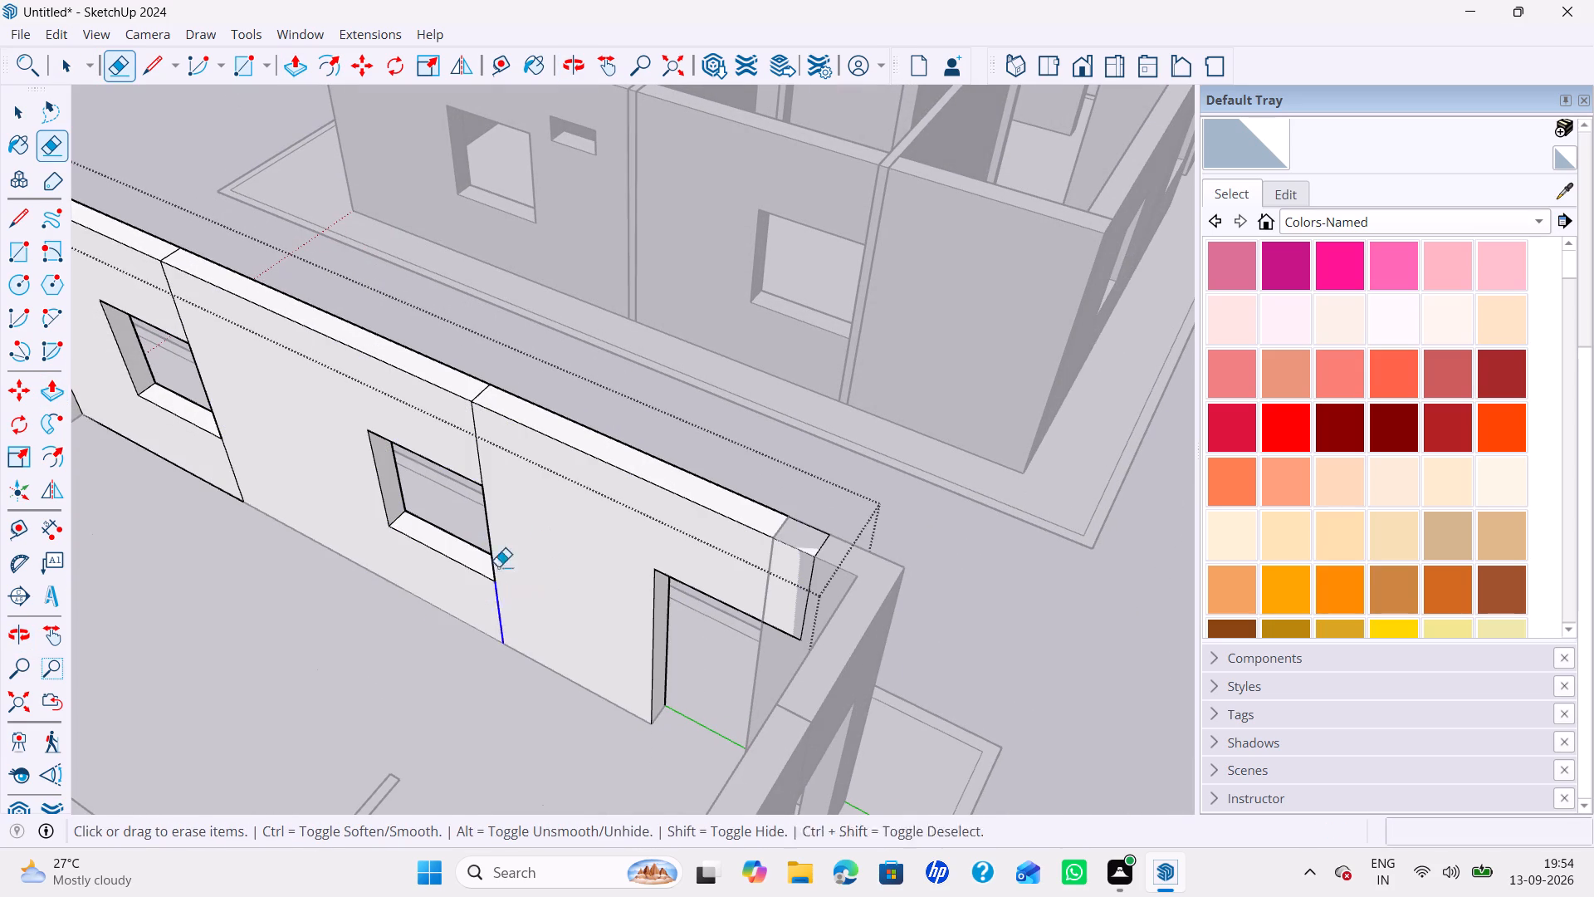
left_click_drag(506, 481, 466, 429)
left_click(482, 393)
scroll(448, 414, "down", 5)
left_click_drag(284, 438, 306, 464)
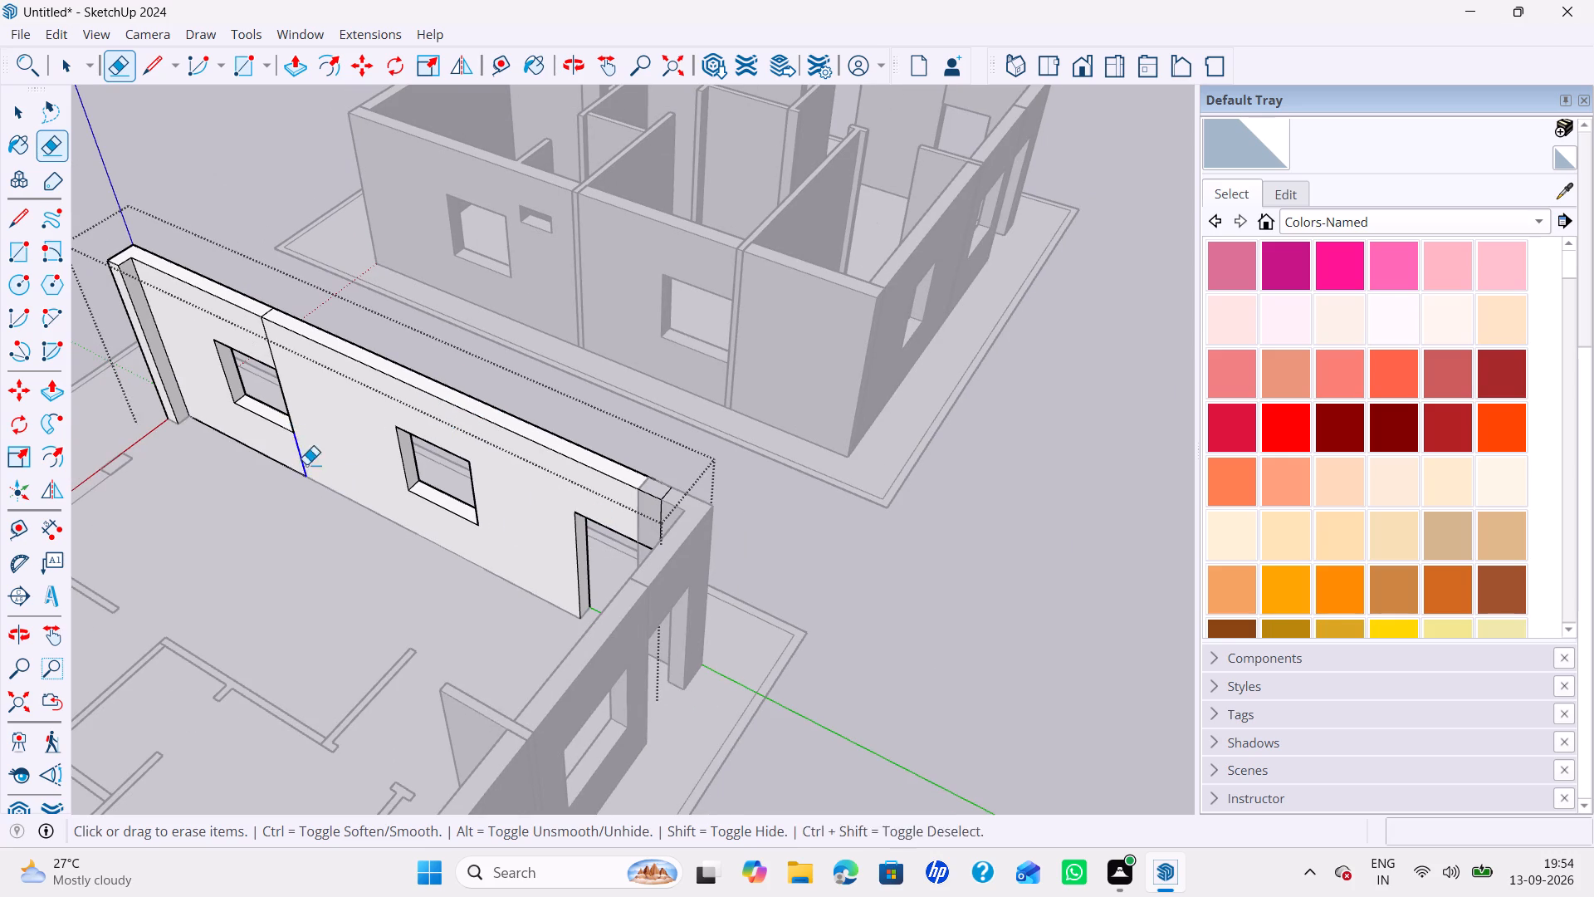
left_click_drag(306, 464, 307, 464)
left_click(268, 373)
left_click(270, 332)
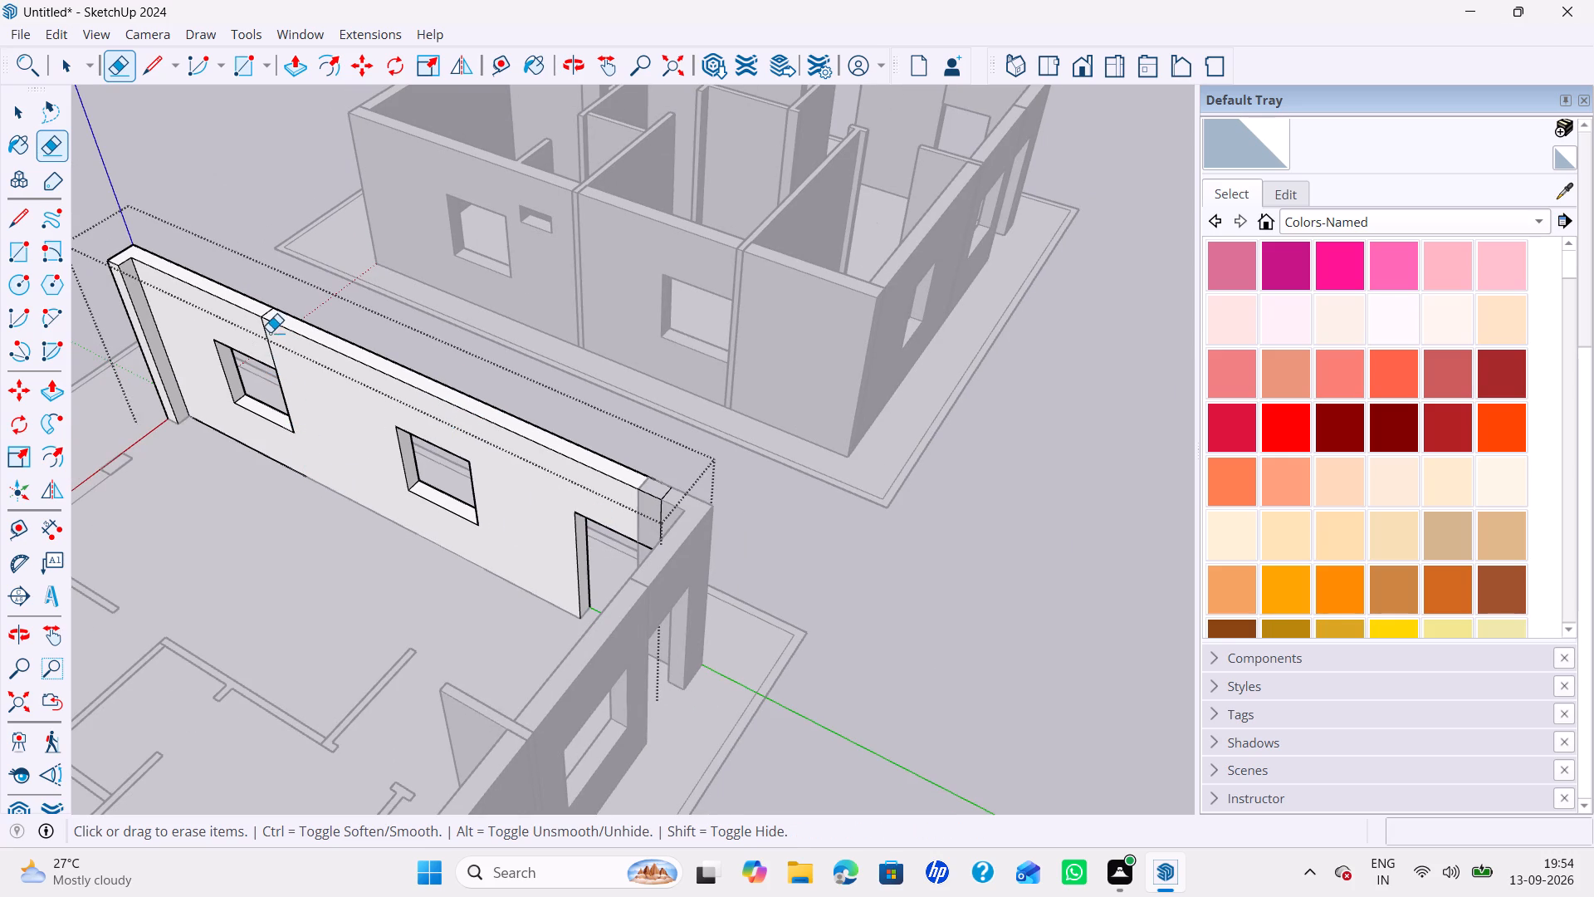
left_click(267, 311)
Push the overhanging end above the doorway back flush with the L-shaped corner wall and close the long wall group.
key("space")
key("p")
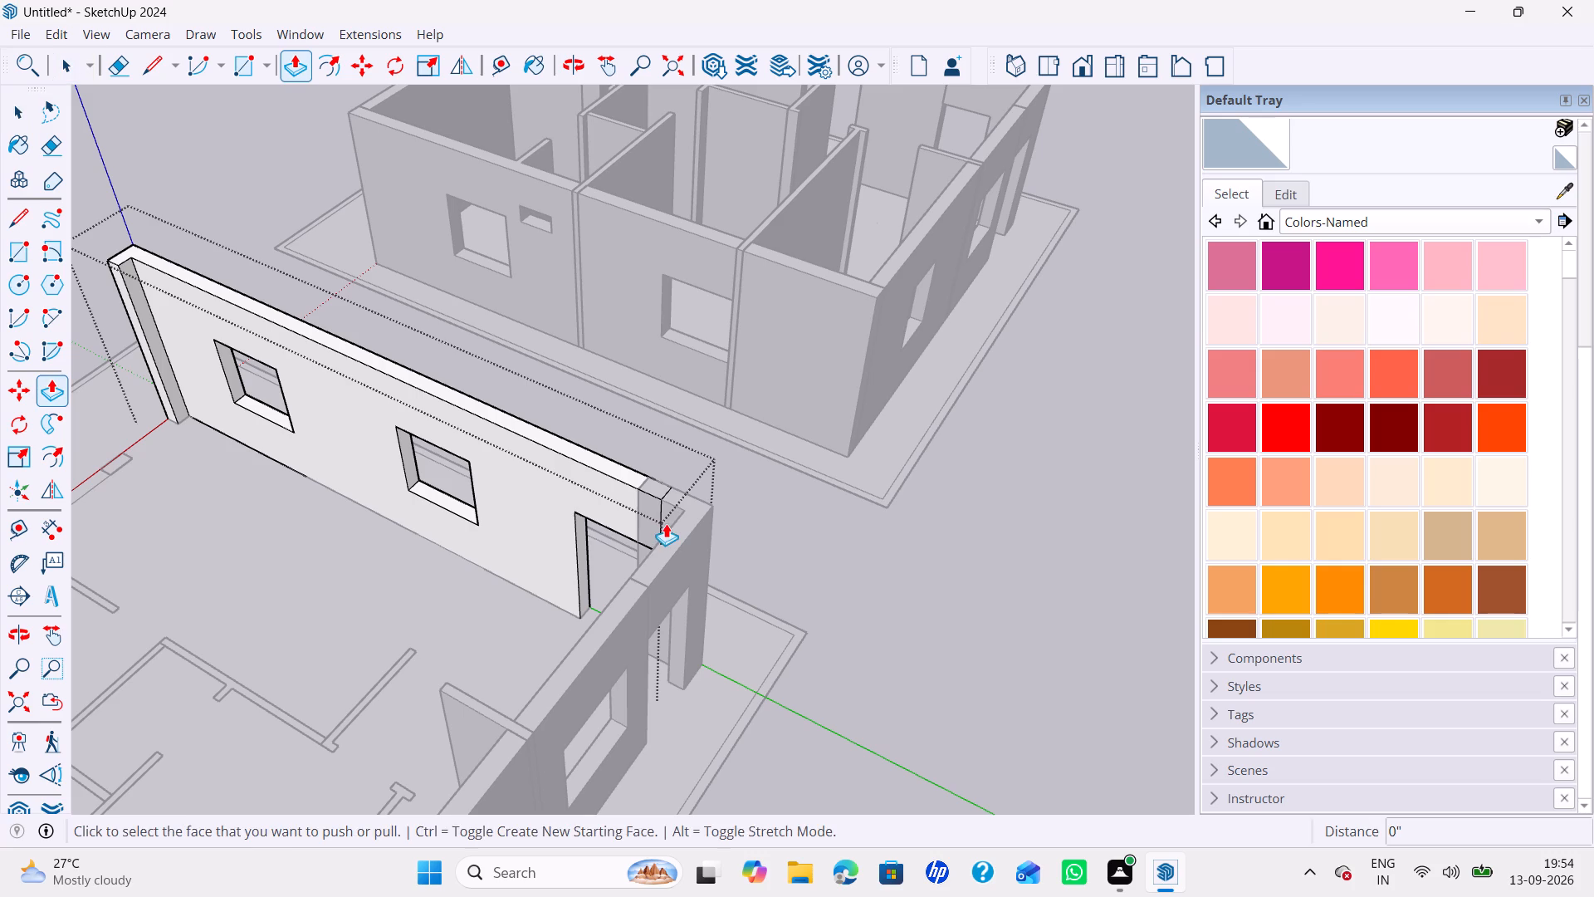
left_click(666, 523)
left_click(638, 536)
key("space")
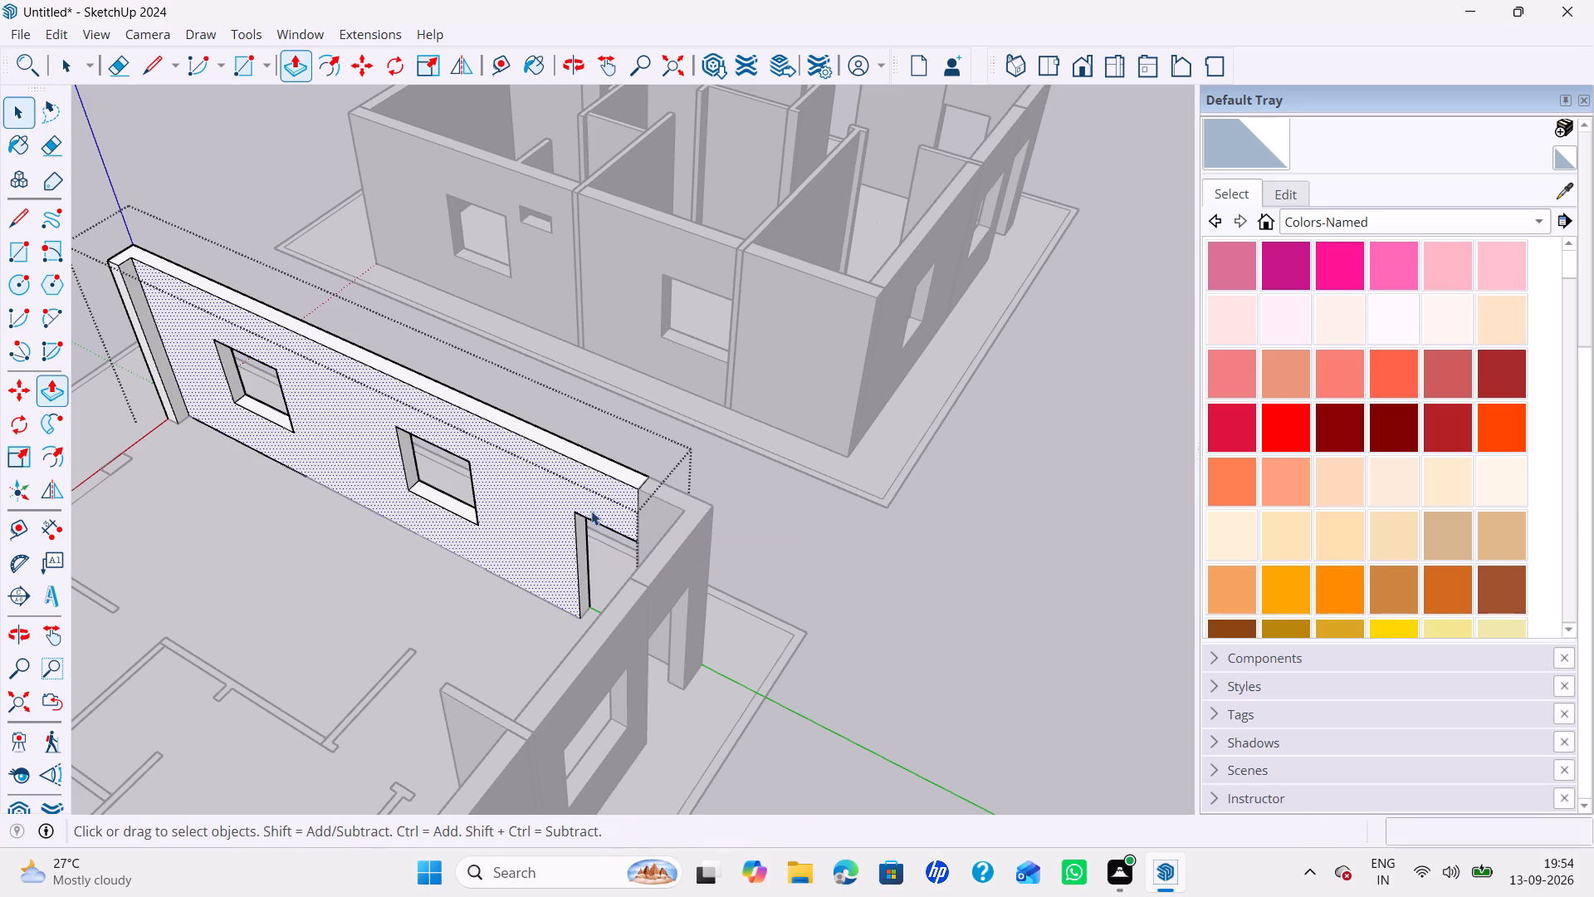
left_click(656, 406)
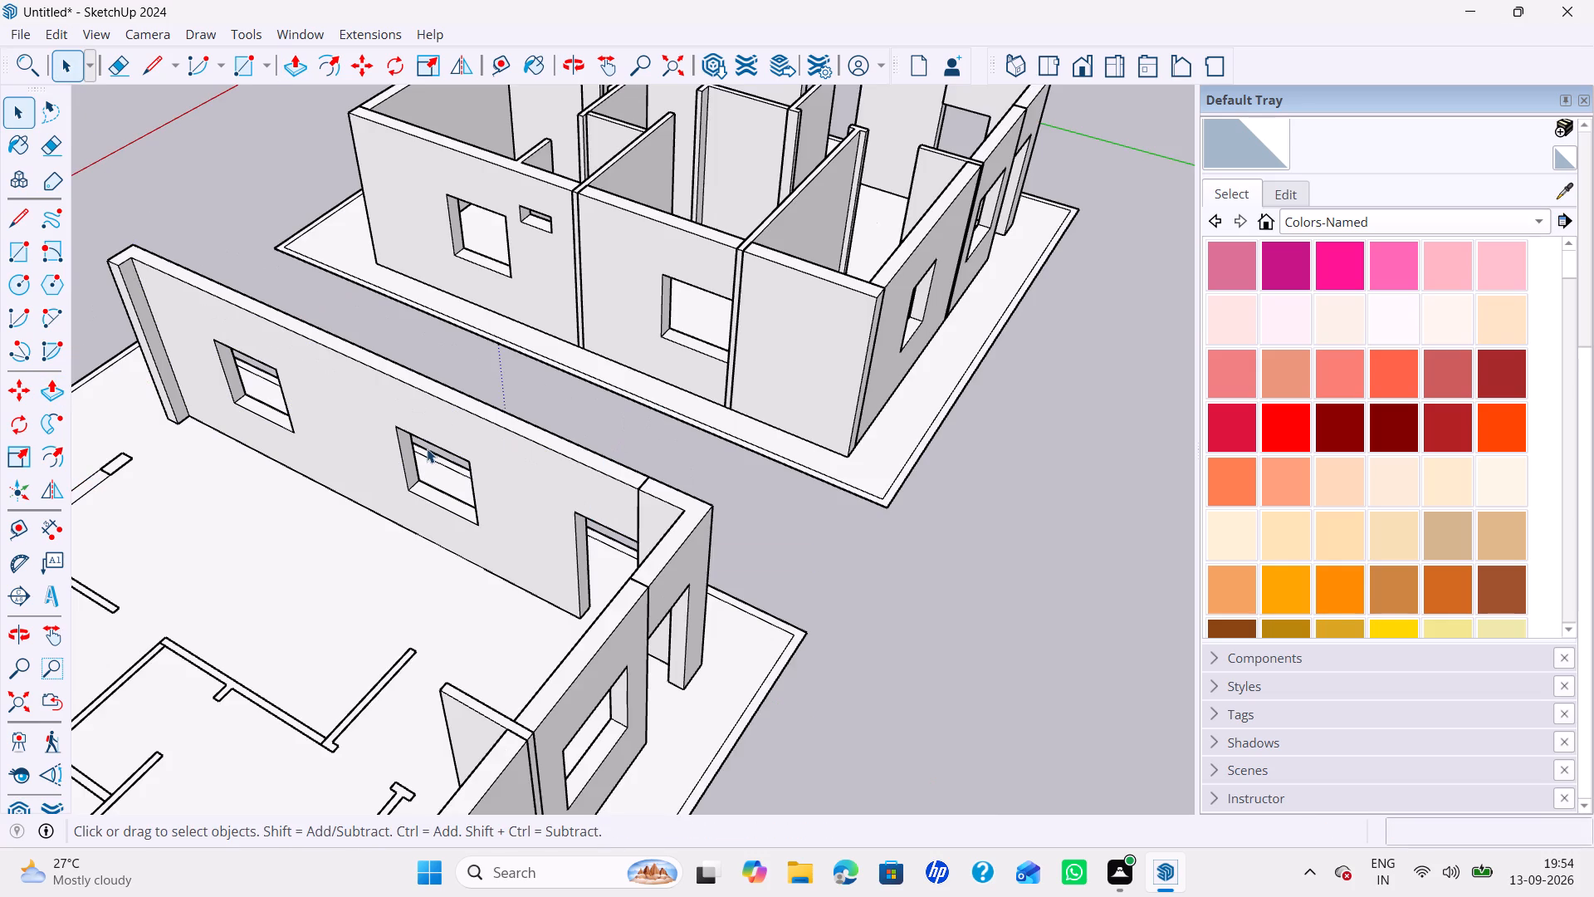
Open the flat short wall group near the long wall's L-shaped end and raise both of its end pieces to 10'.
middle_click_drag(427, 448, 623, 533)
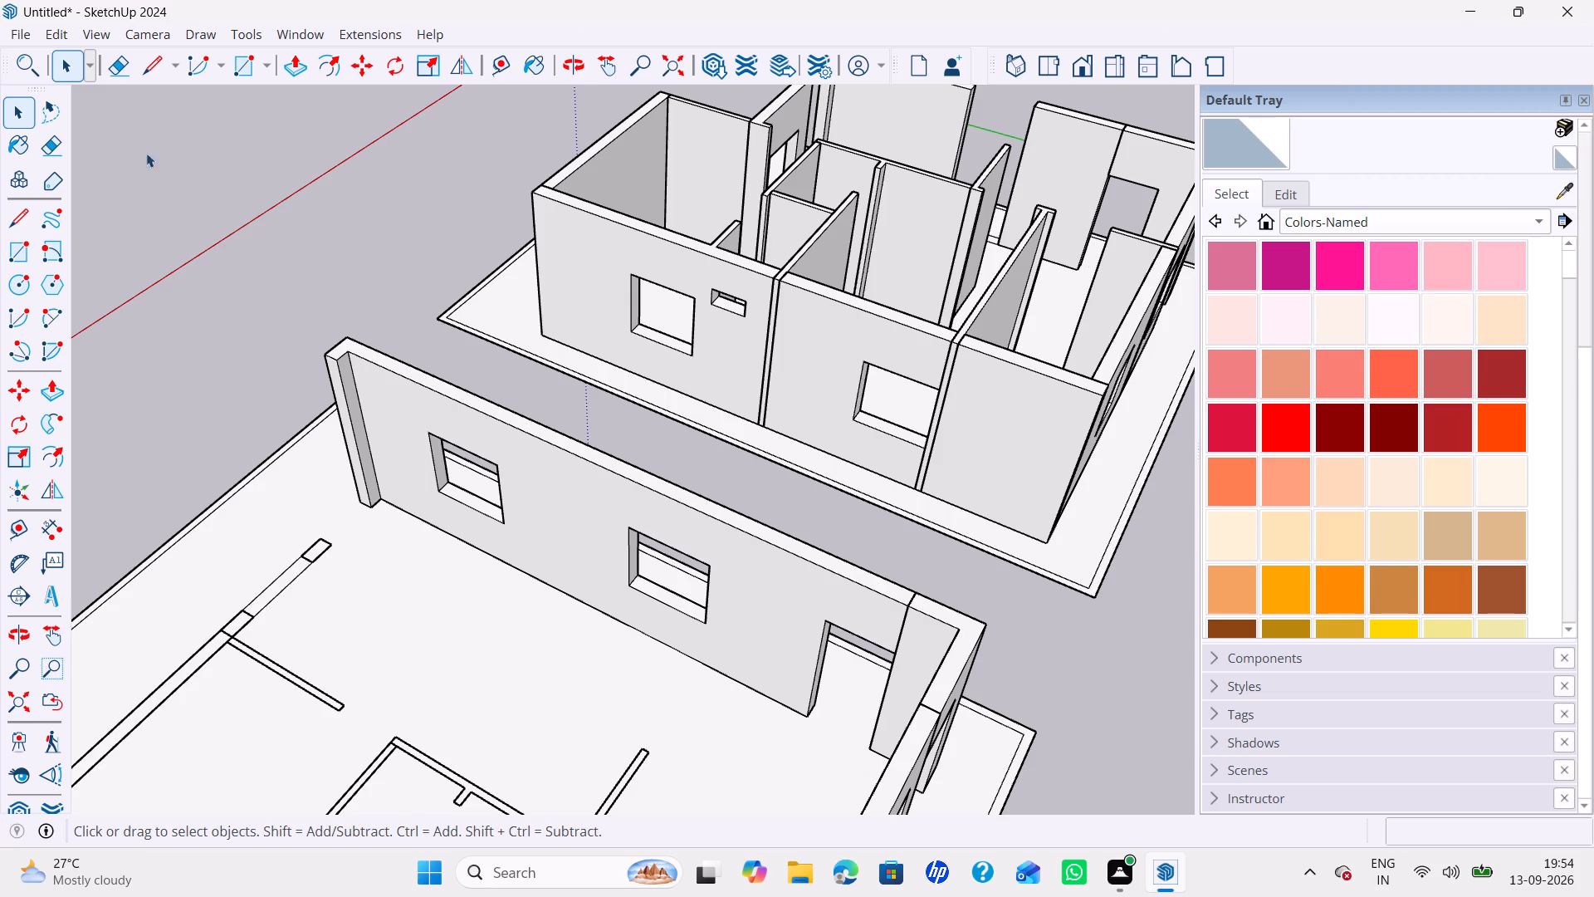
scroll(268, 617, "up", 7)
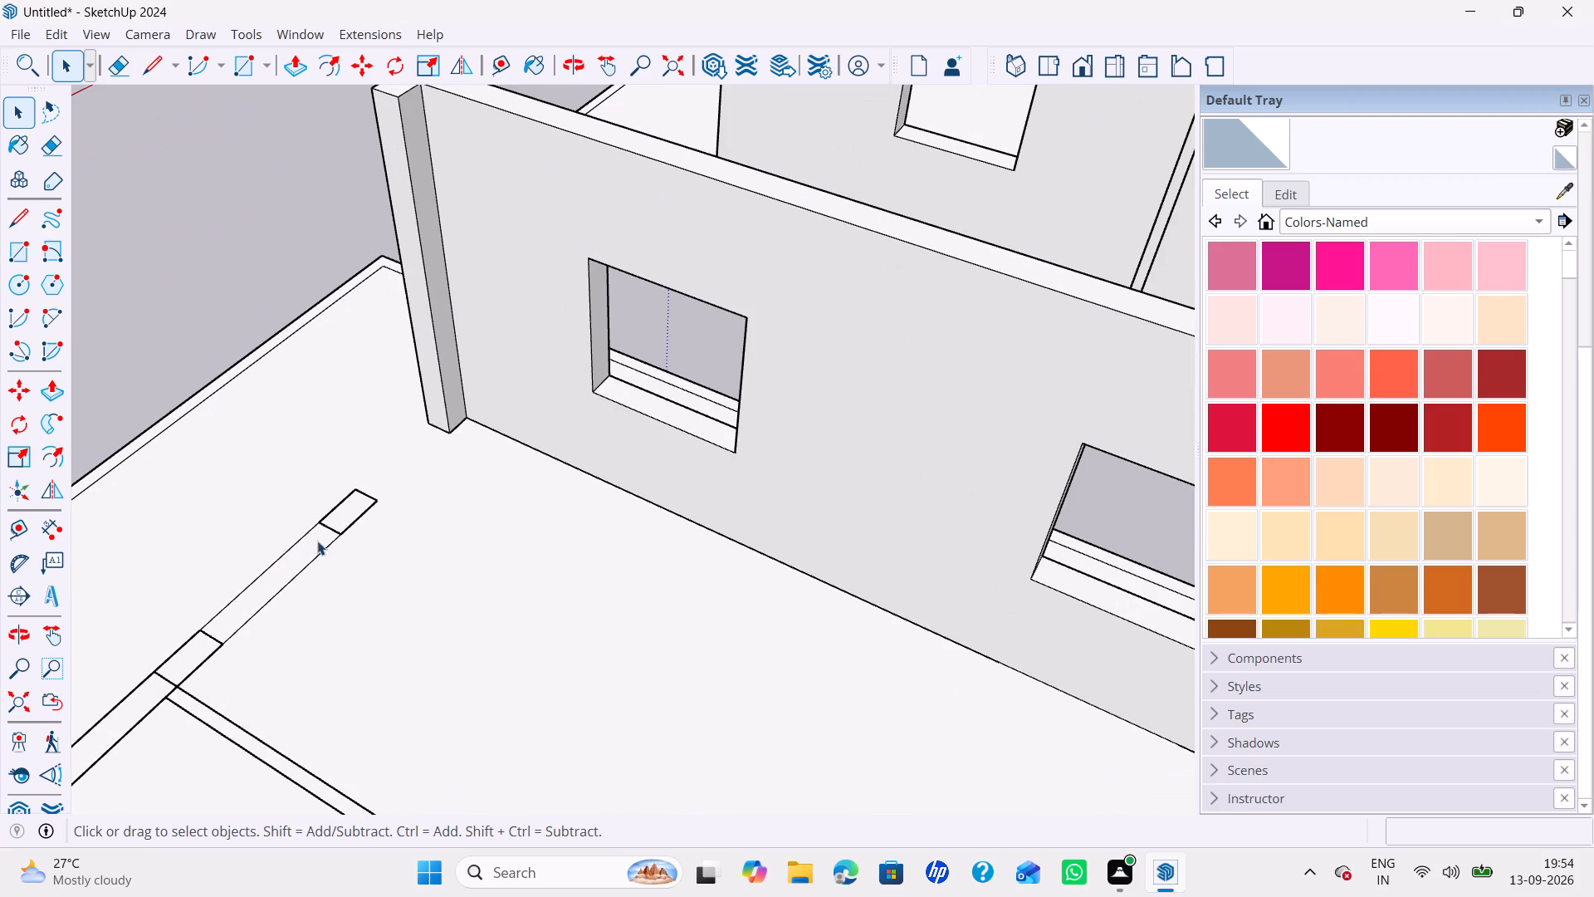
double_click(345, 521)
key("p")
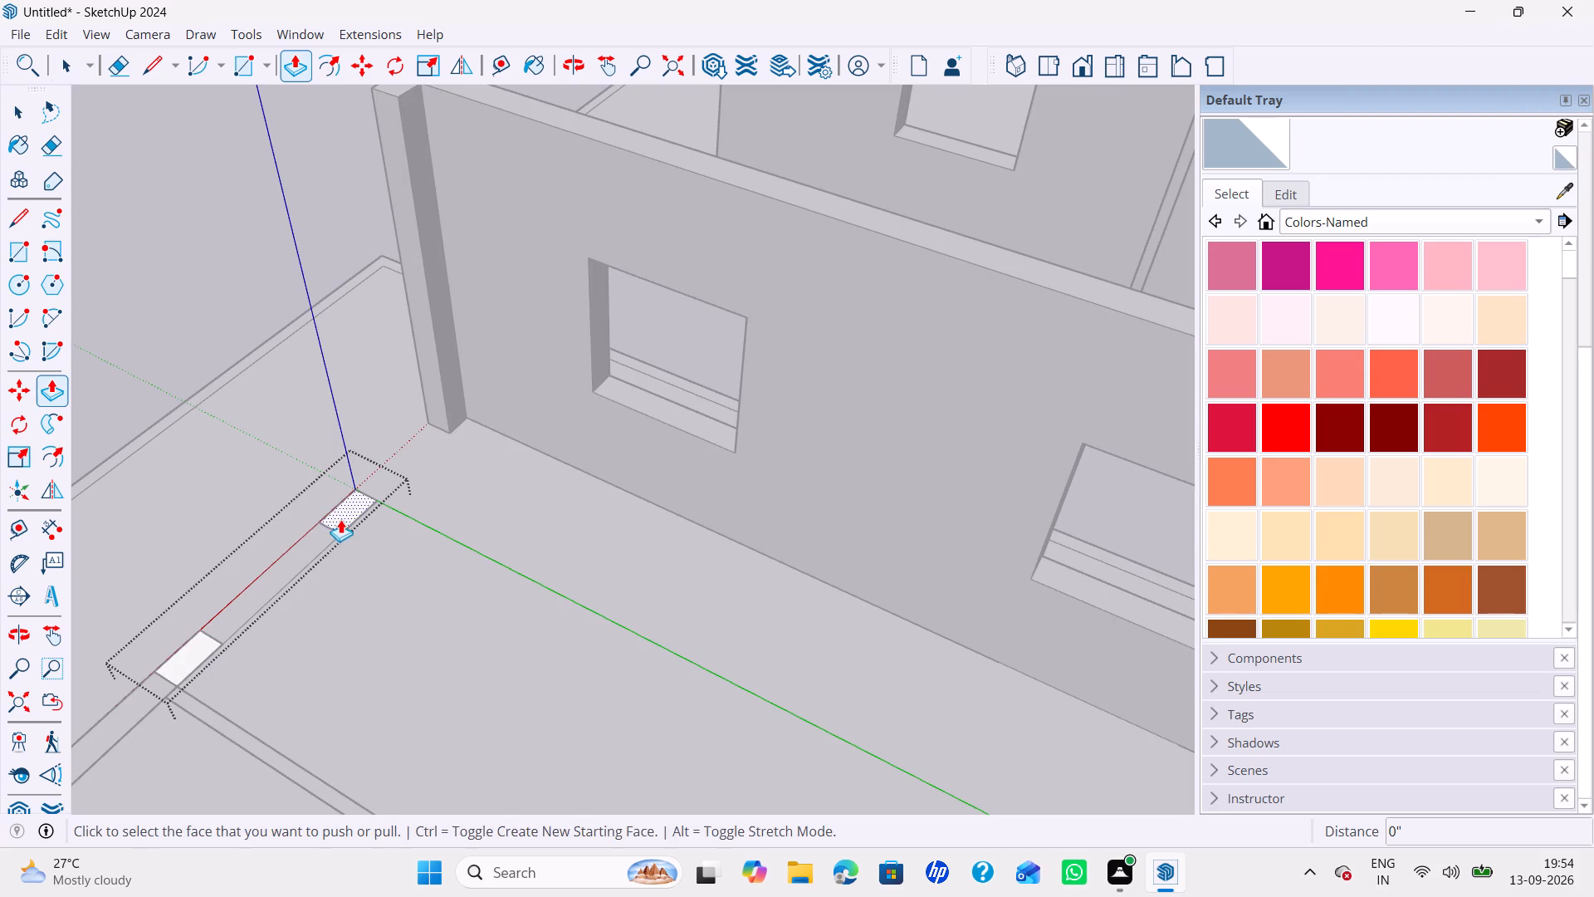
left_click(342, 520)
left_click(927, 248)
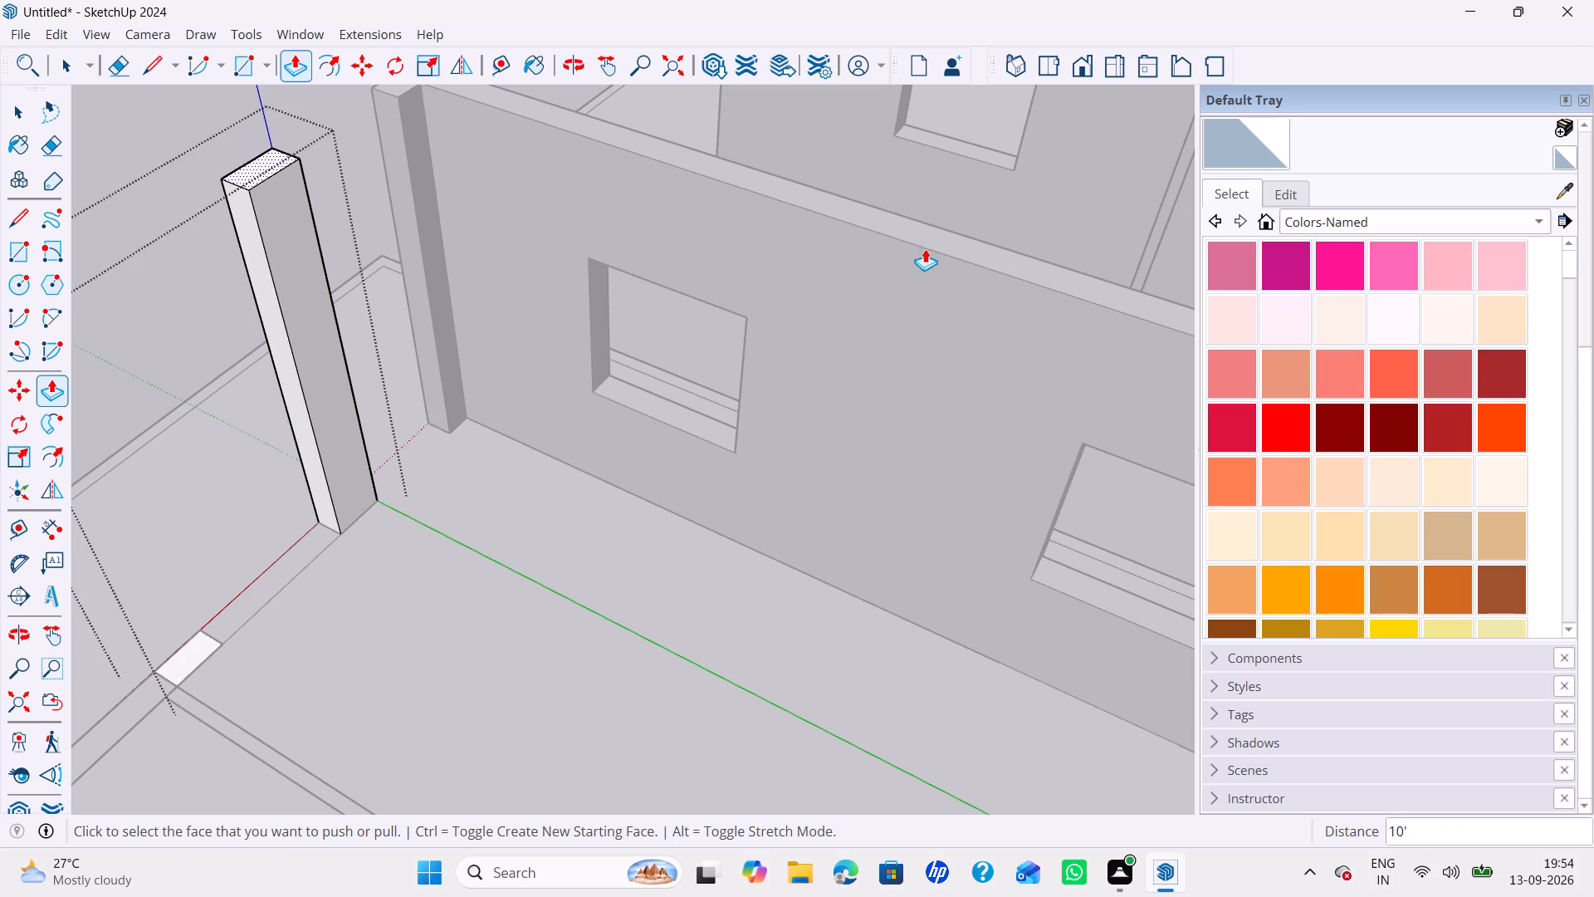
double_click(188, 655)
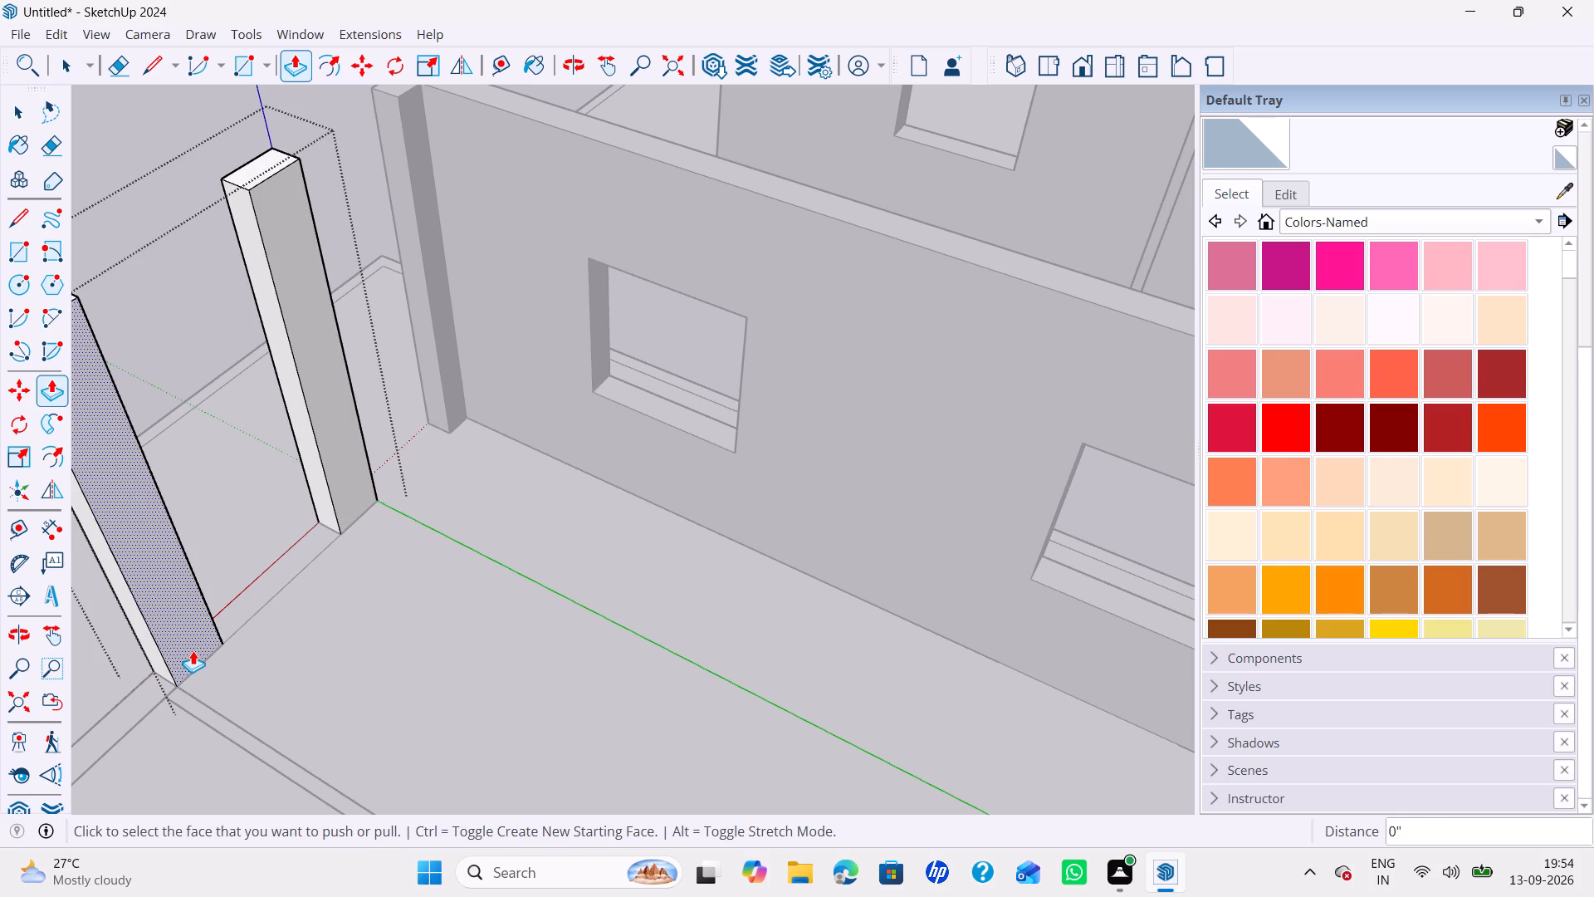
On the middle post's window side, copy the top edge 3' down and copy that edge another 4' down.
scroll(318, 352, "down", 2)
key("space")
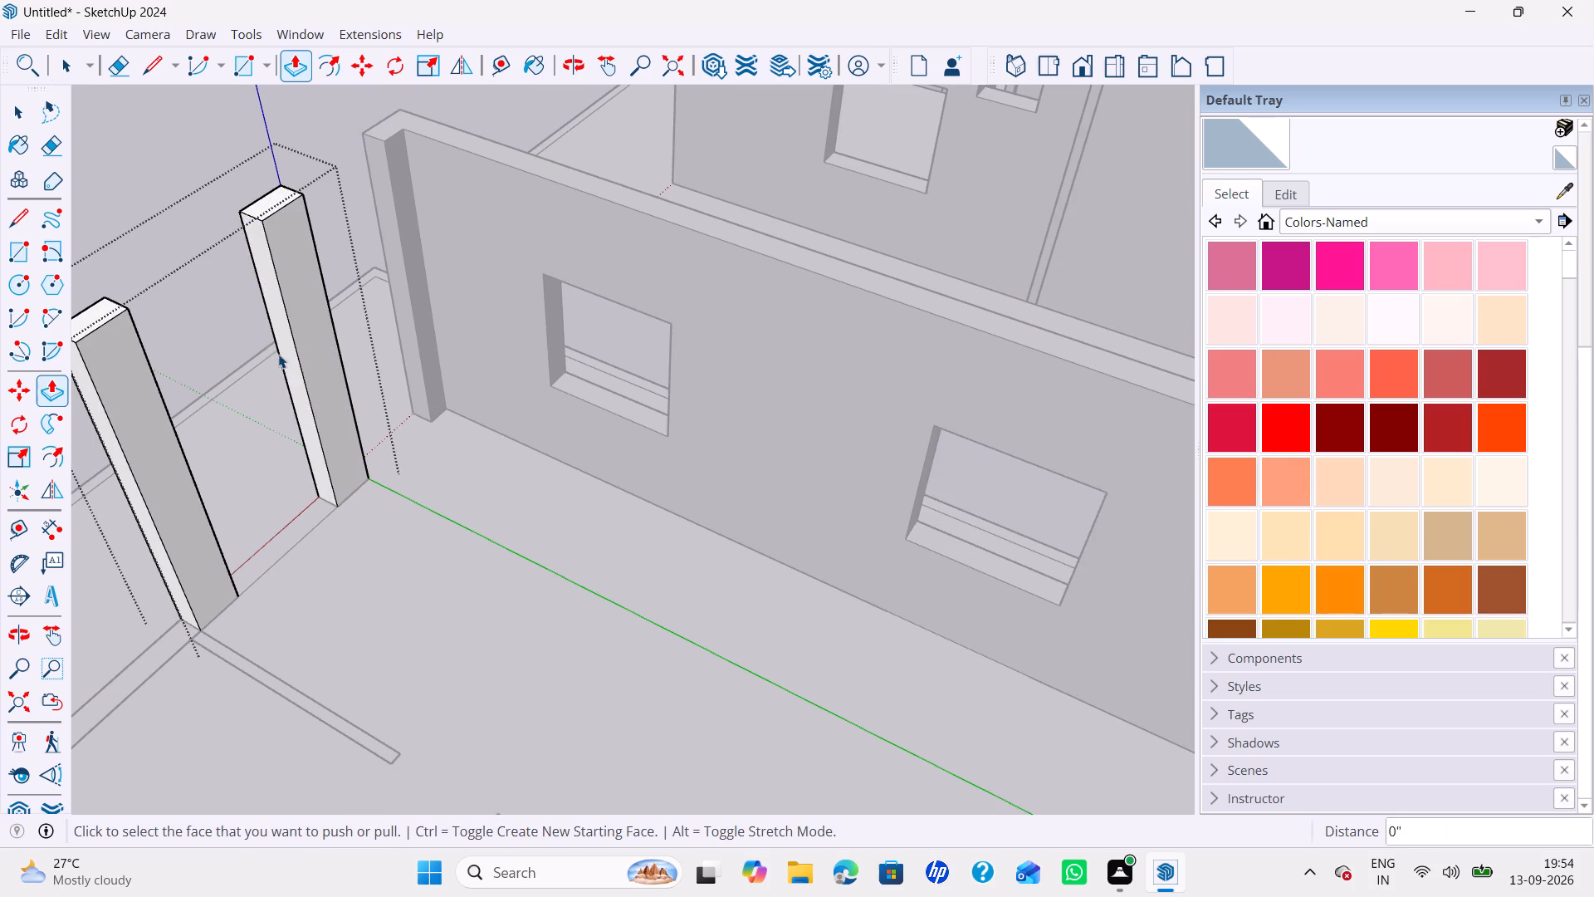
scroll(314, 384, "down", 3)
middle_click_drag(322, 410, 377, 469)
scroll(371, 360, "up", 3)
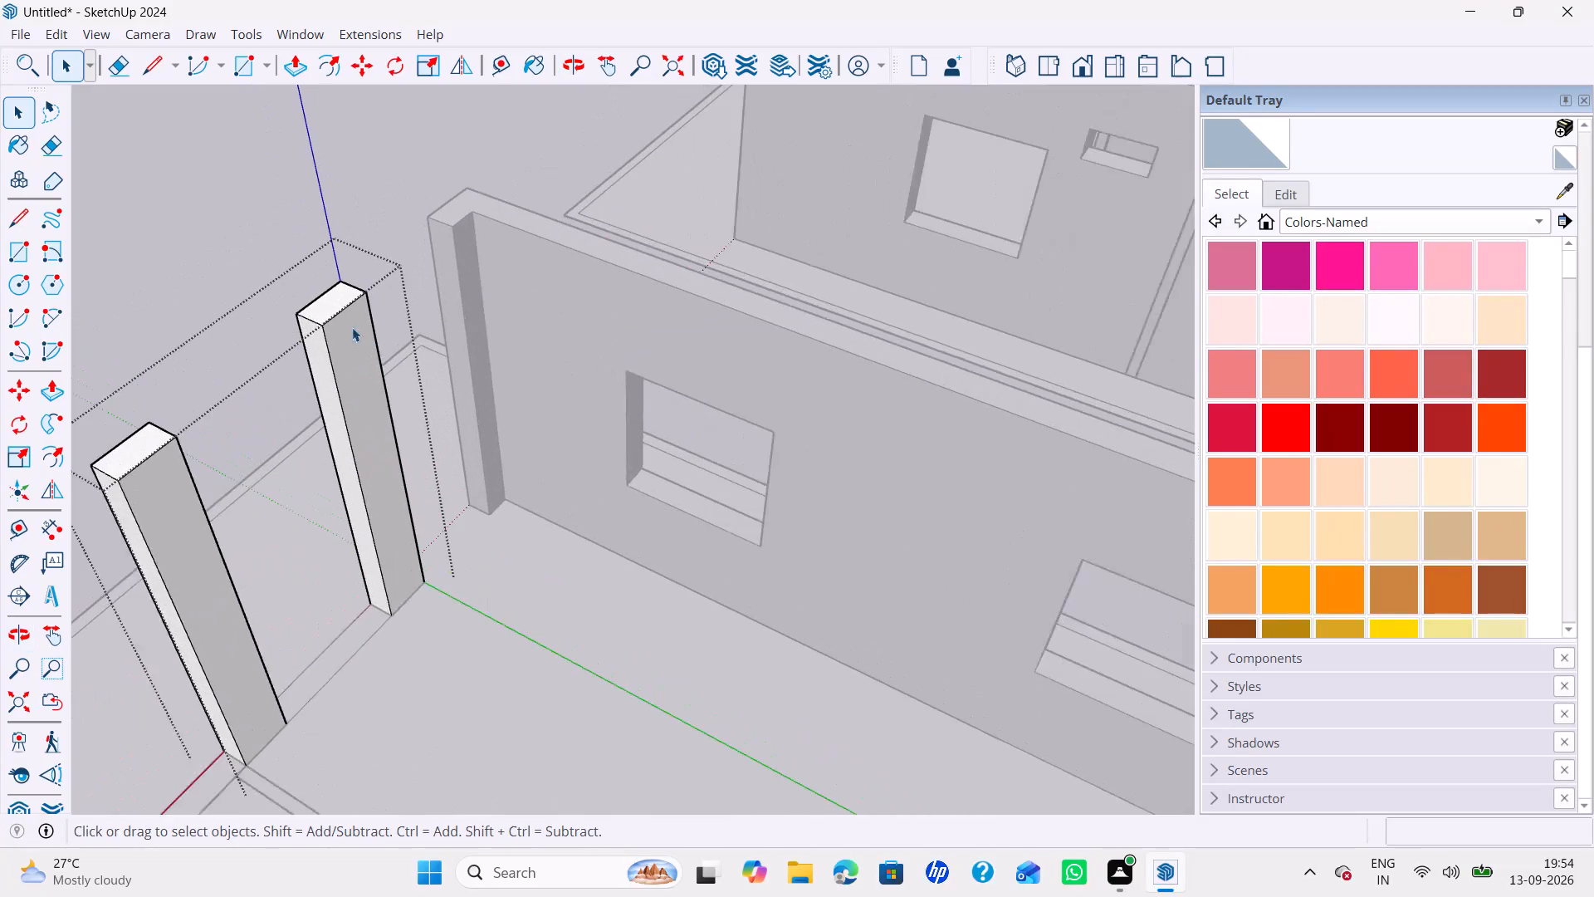
scroll(352, 327, "up", 2)
left_click(296, 321)
left_click(307, 322)
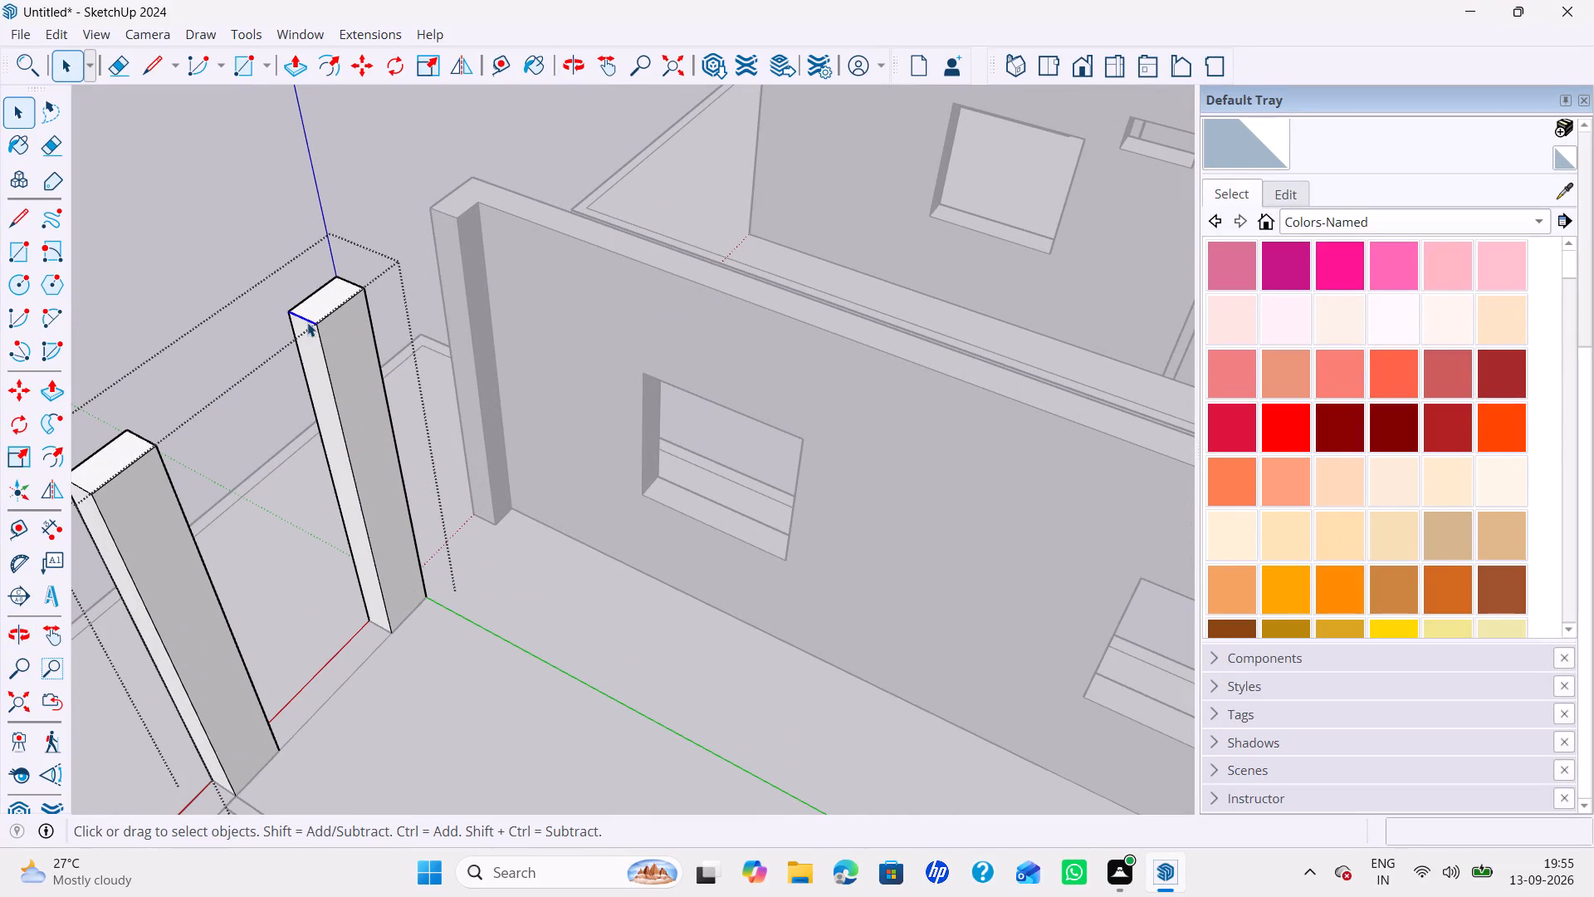
key("m")
left_click(319, 322)
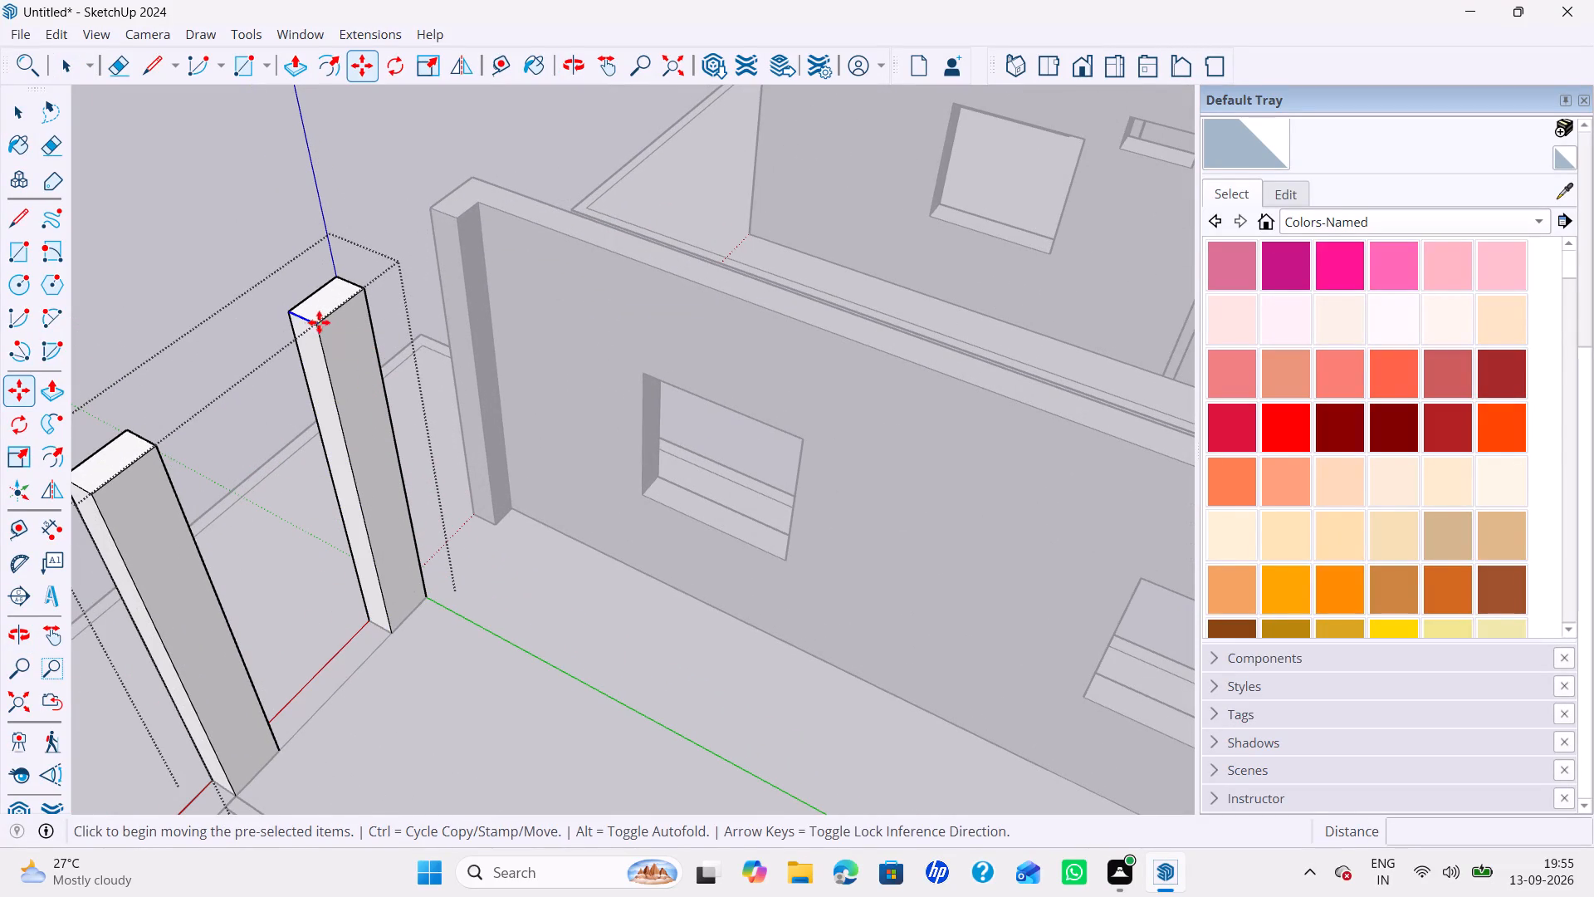
key("Up")
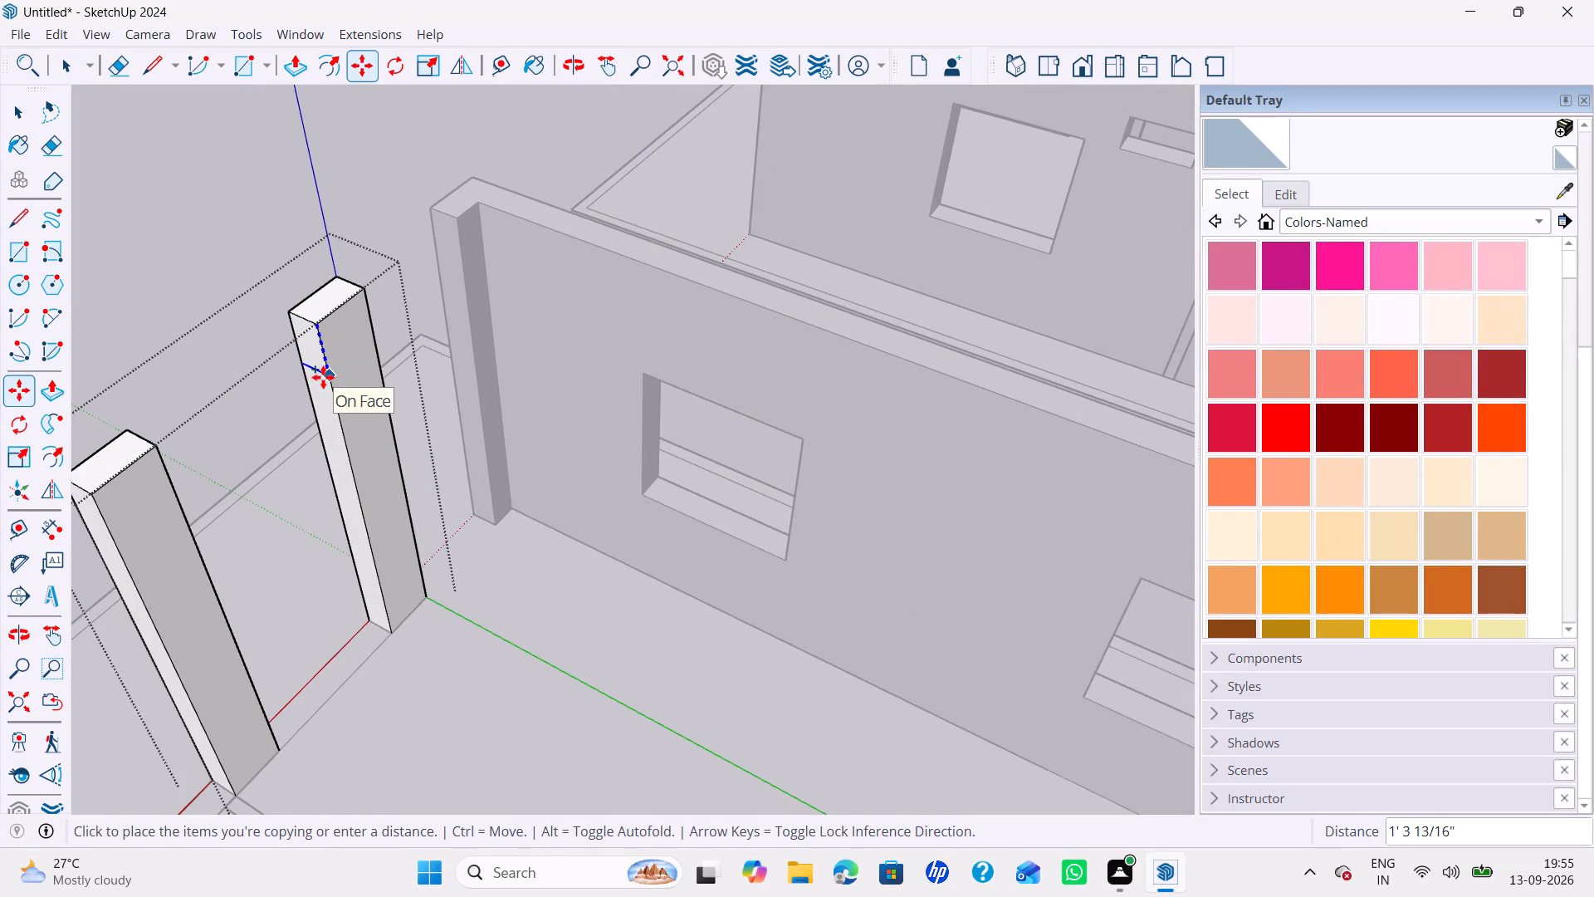
type("3'")
key("Return")
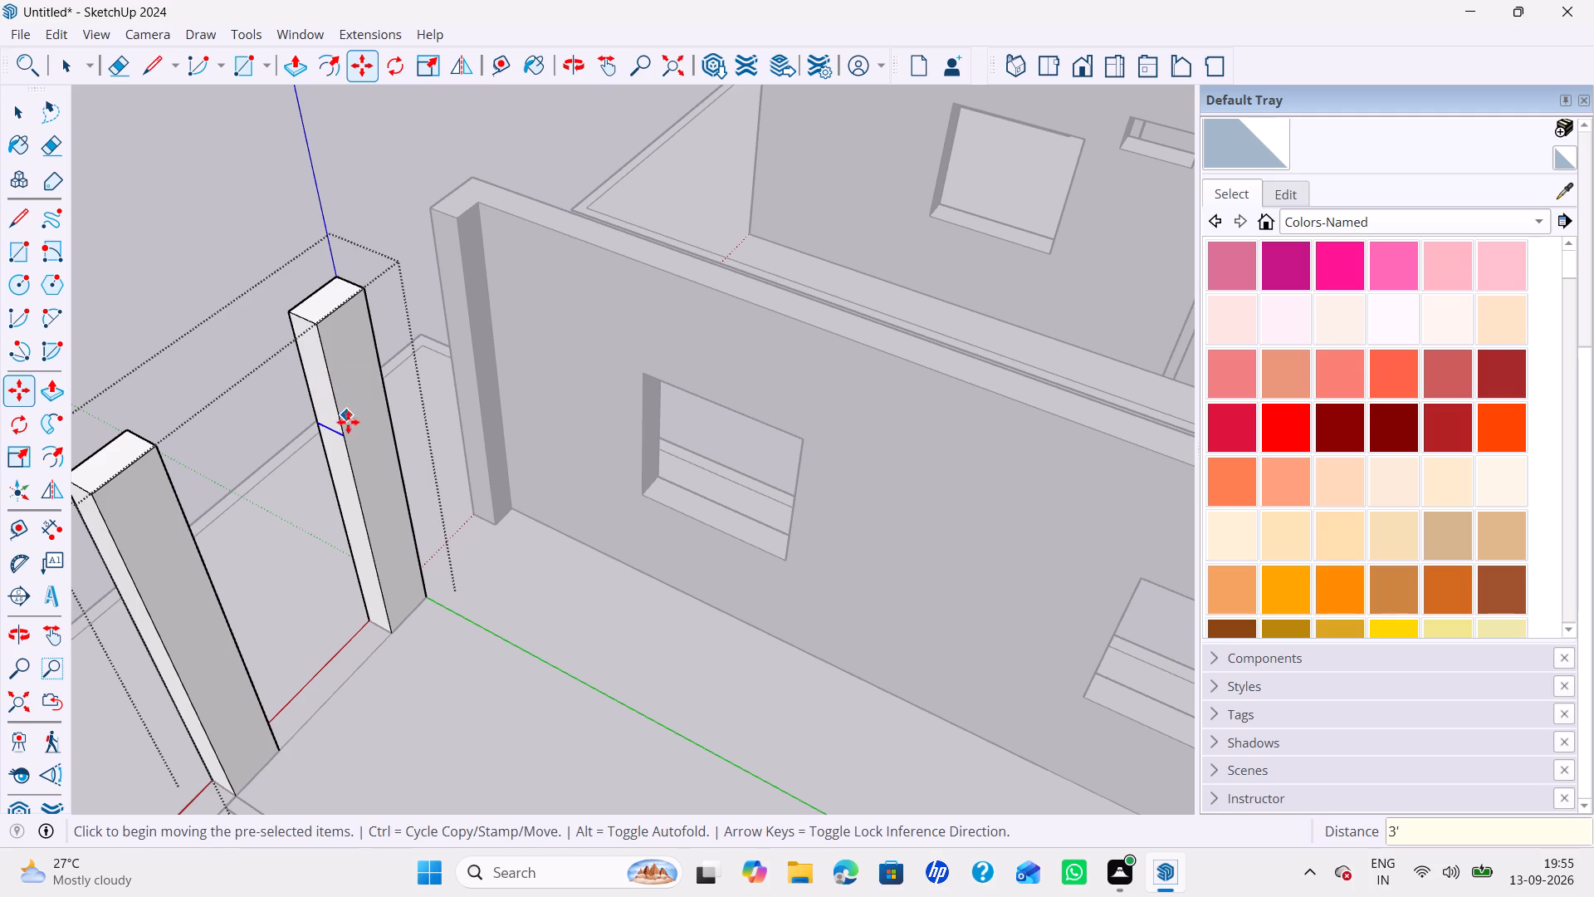
left_click(346, 433)
key("Up")
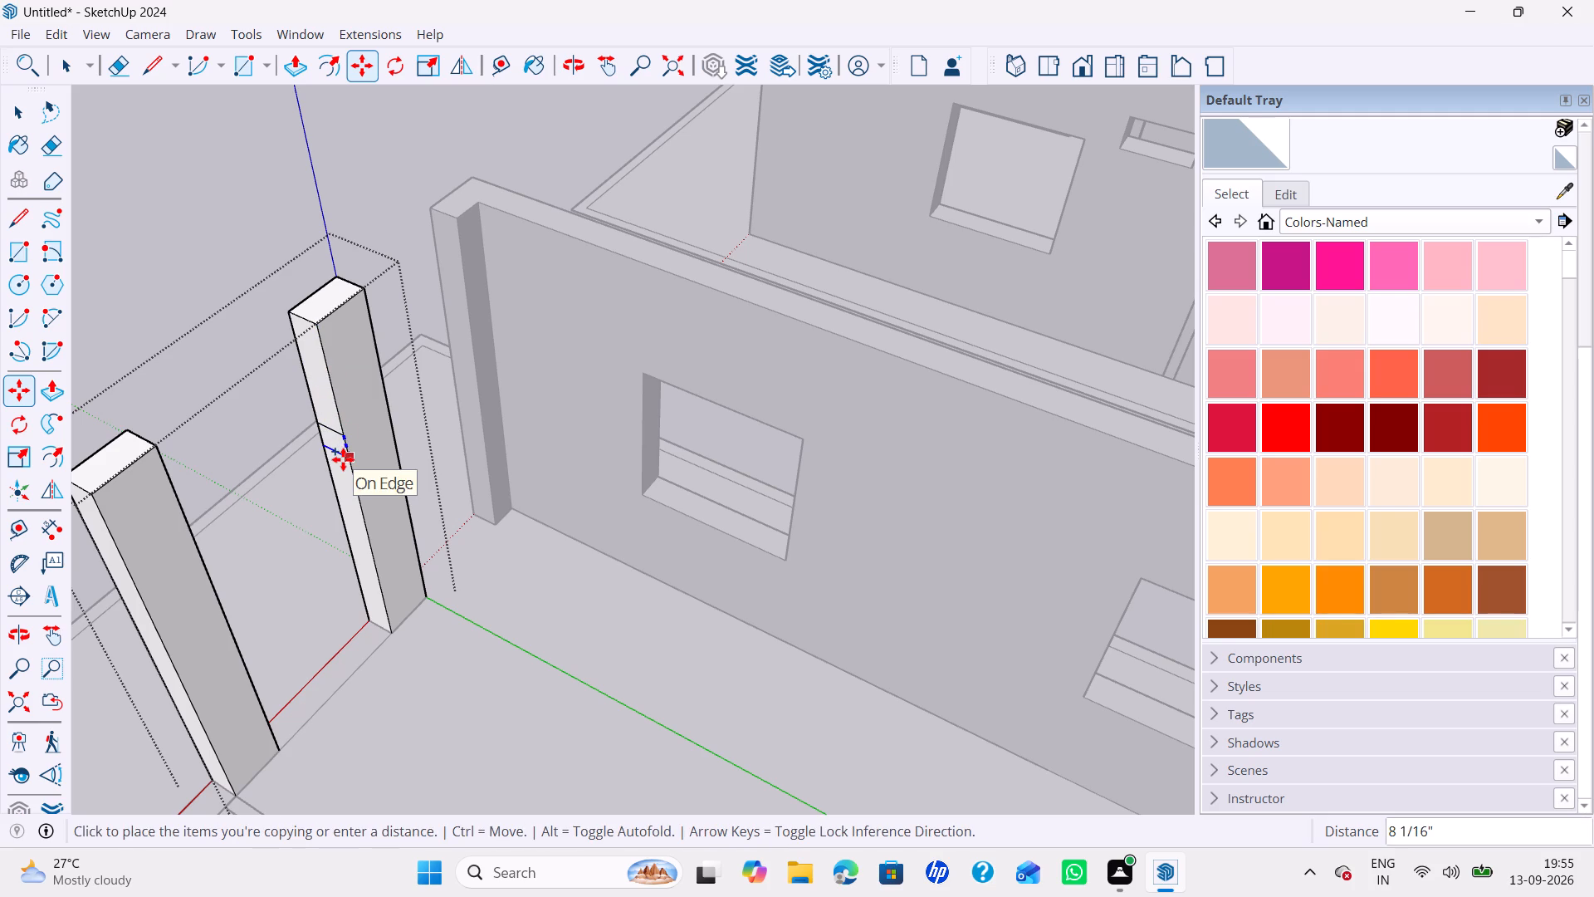
type("4'")
key("Return")
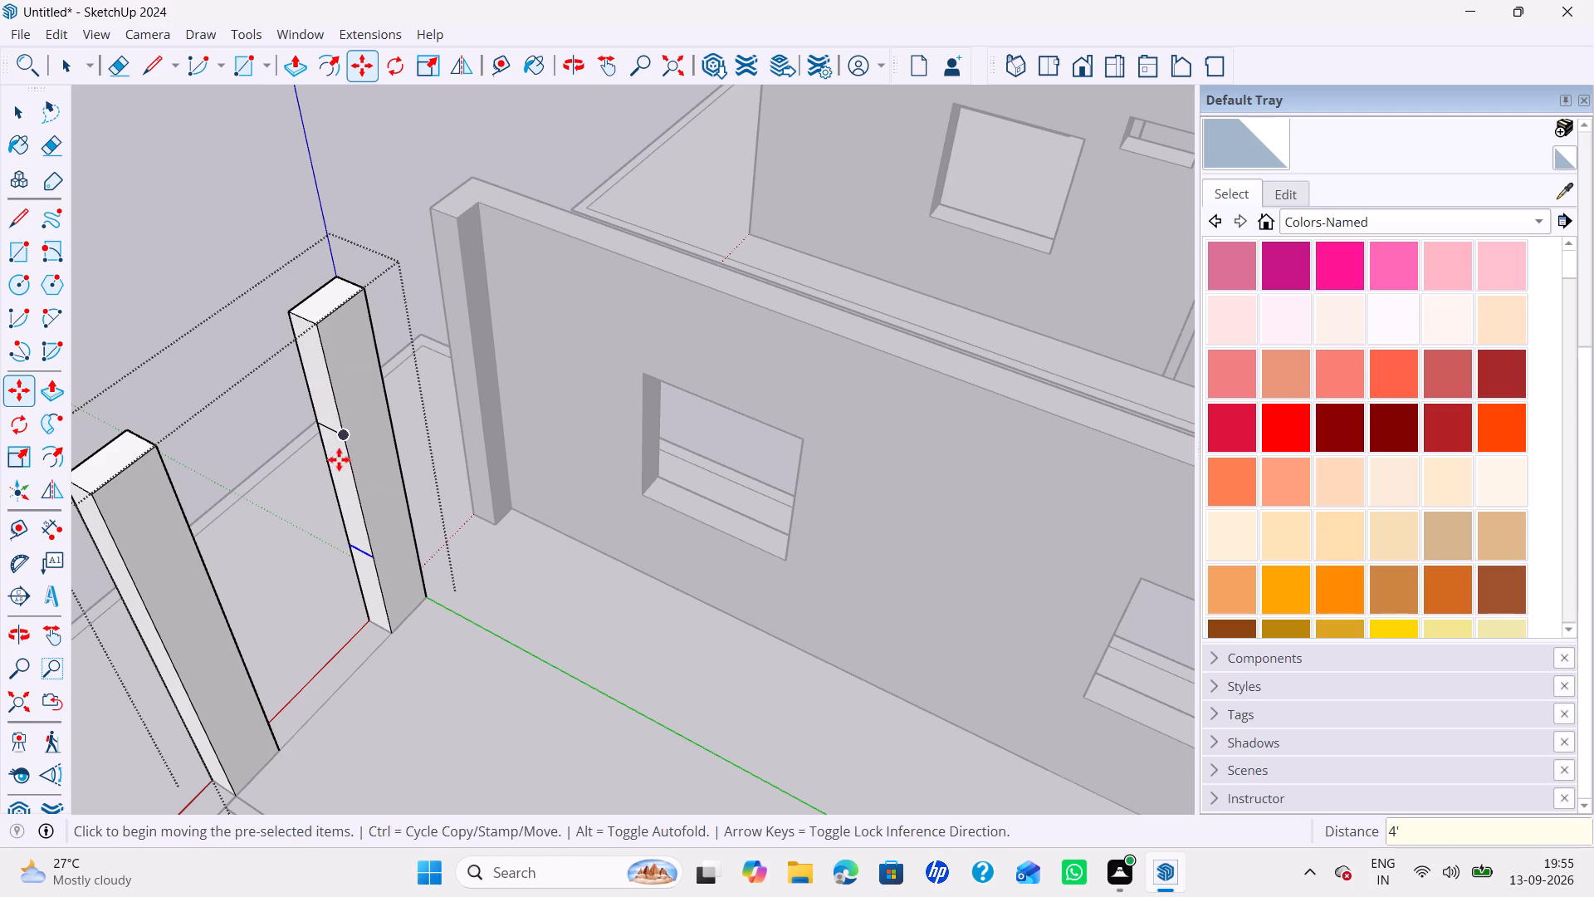
scroll(336, 460, "down", 5)
left_click(339, 488)
key("space")
Copy the top edge of the same post's doorway side 3' straight down.
middle_click_drag(338, 489, 354, 493)
left_click_drag(354, 493, 353, 468)
middle_click_drag(384, 436, 0, 492)
middle_click_drag(387, 386, 417, 521, "shift")
middle_click_drag(389, 448, 177, 423)
scroll(286, 343, "up", 7)
scroll(423, 292, "up", 4)
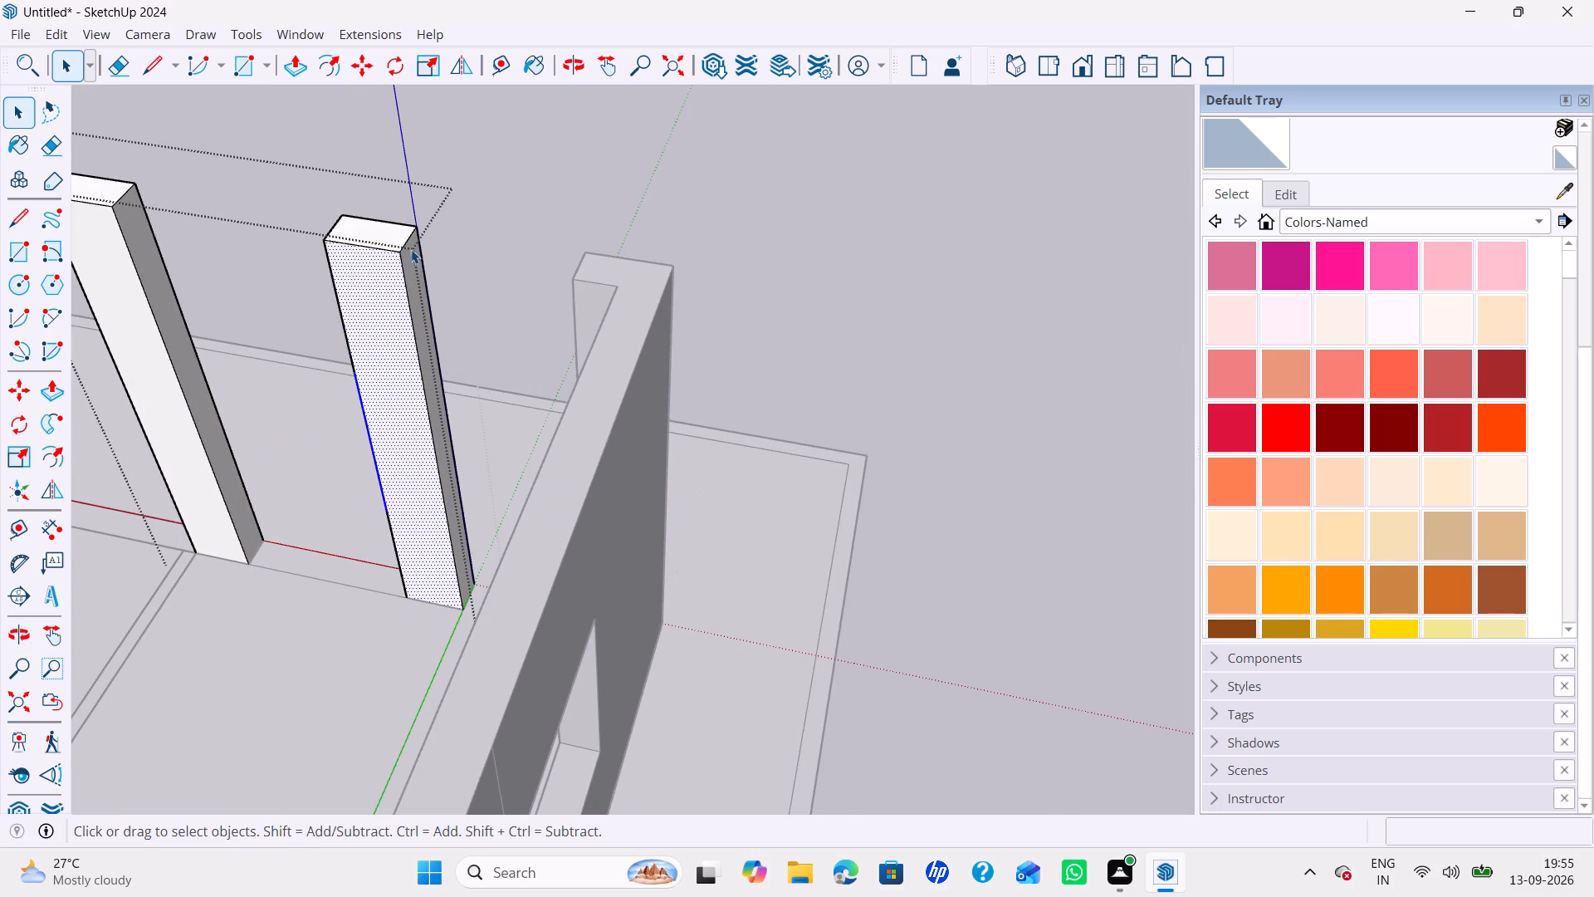
scroll(399, 237, "up", 1)
left_click(399, 237)
left_click(408, 240)
key("m")
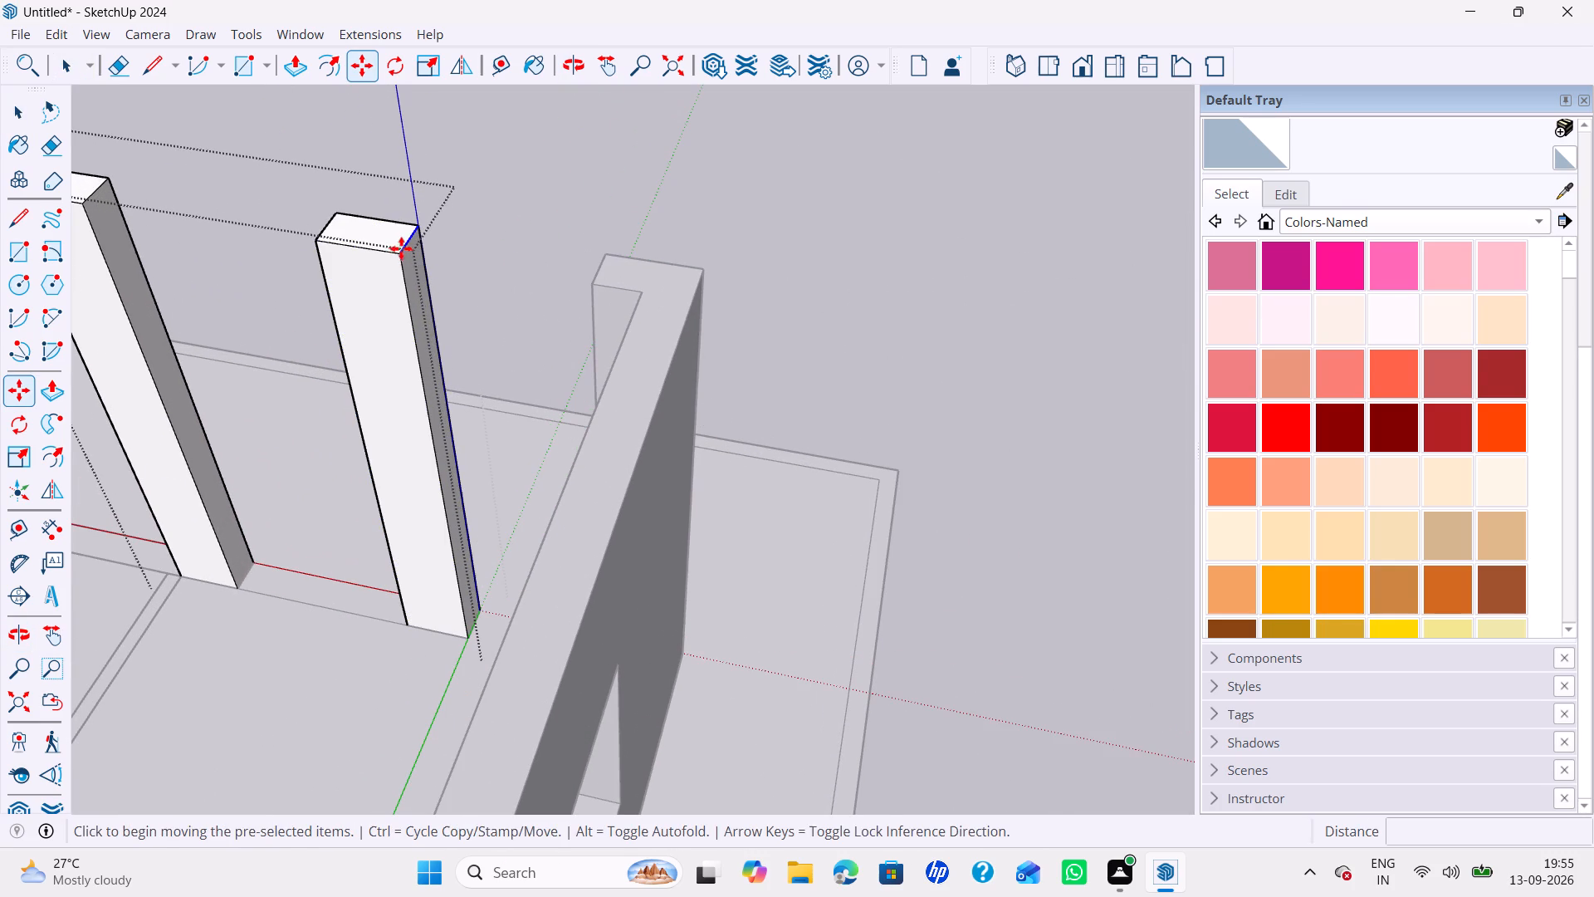
left_click(394, 258)
key("Up")
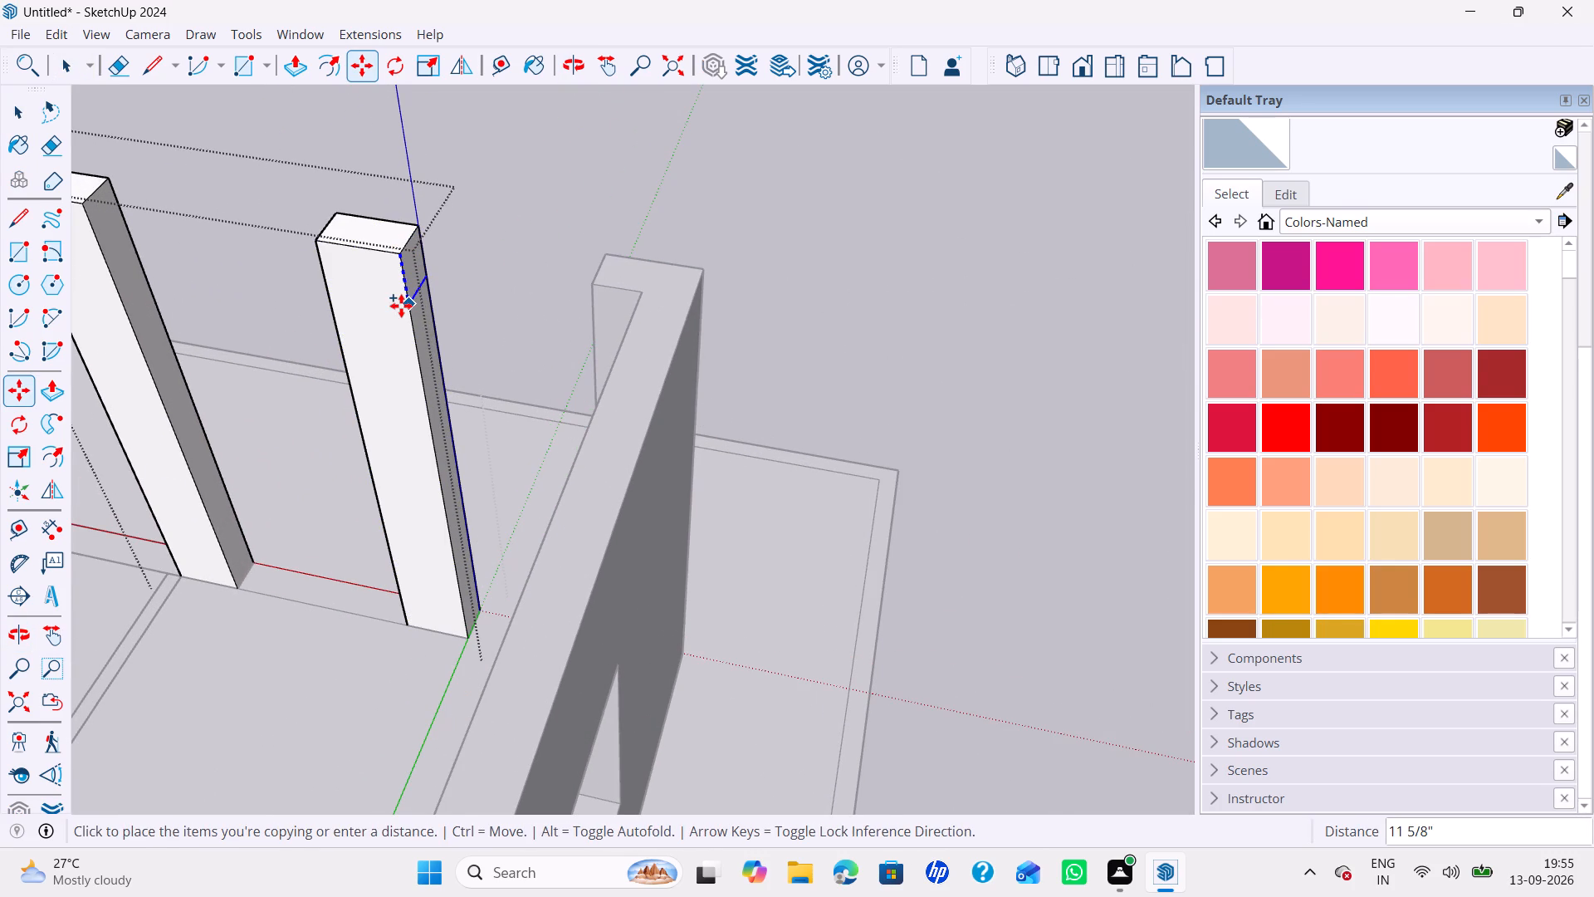
type("3'")
key("Return")
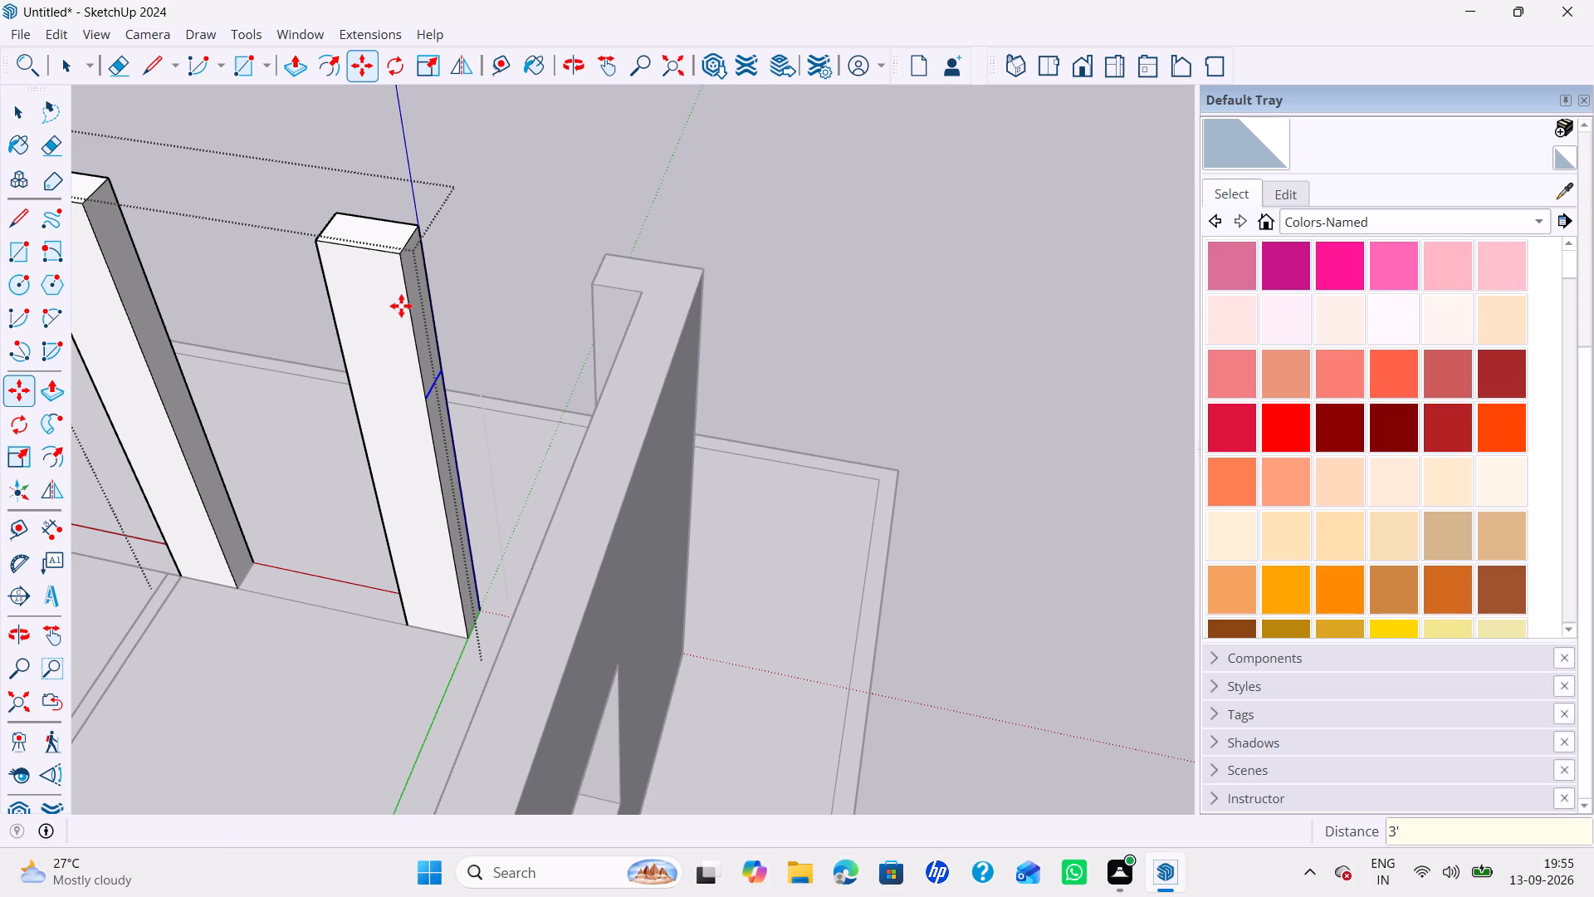
Extend the post's upper 3' face across the doorway to the corner wall, and its upper and lower faces across the window gap.
key("p")
left_click(425, 310)
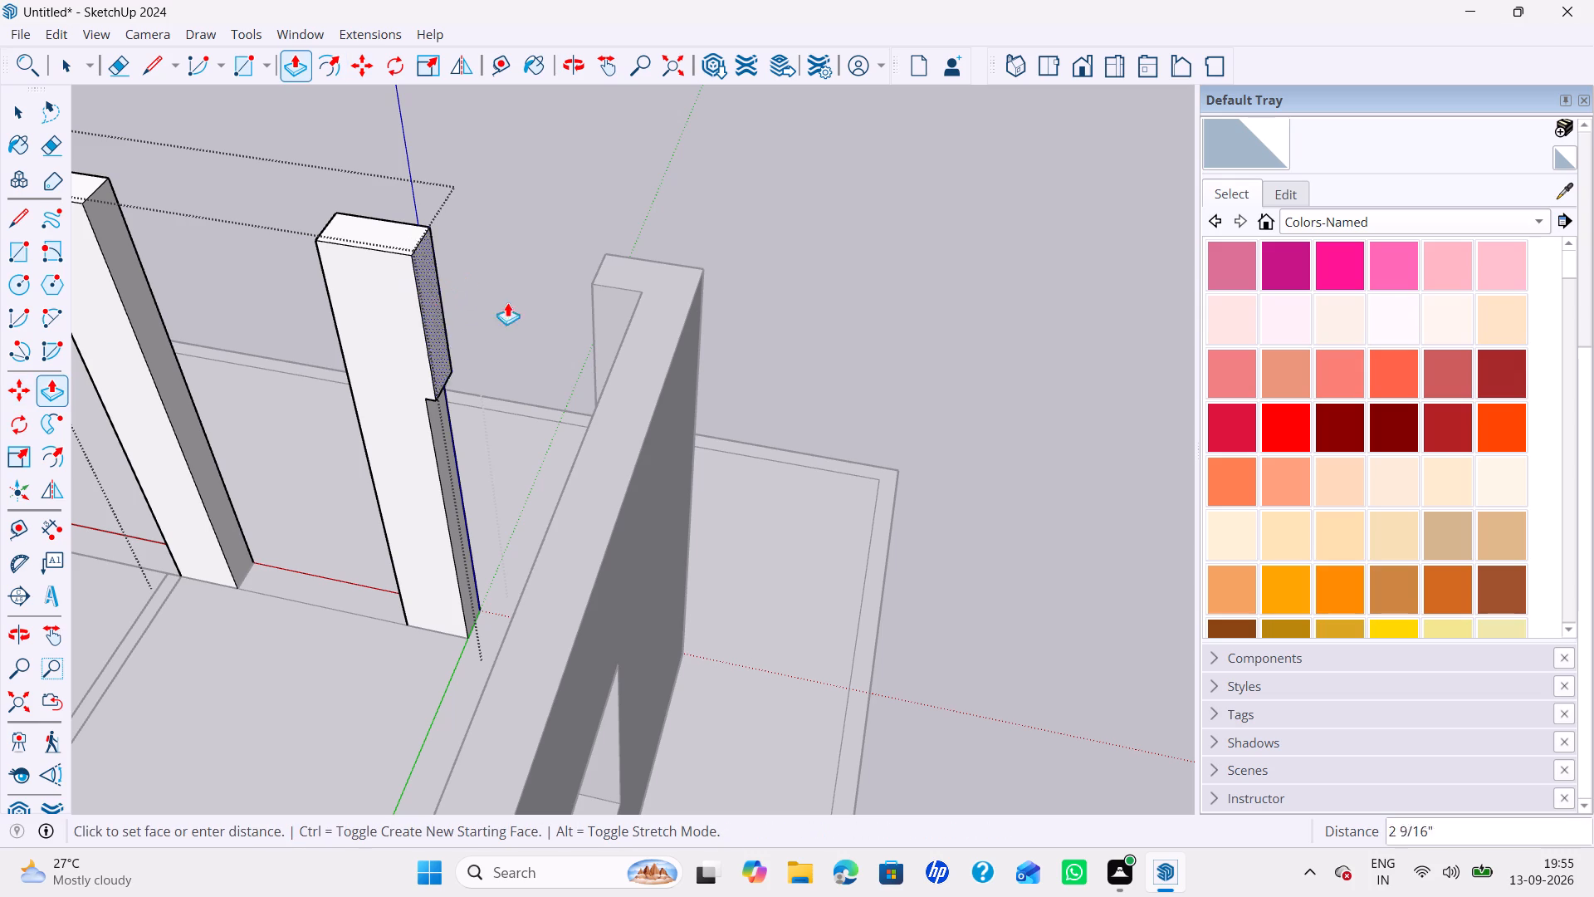
left_click(589, 314)
middle_click_drag(457, 331, 506, 331)
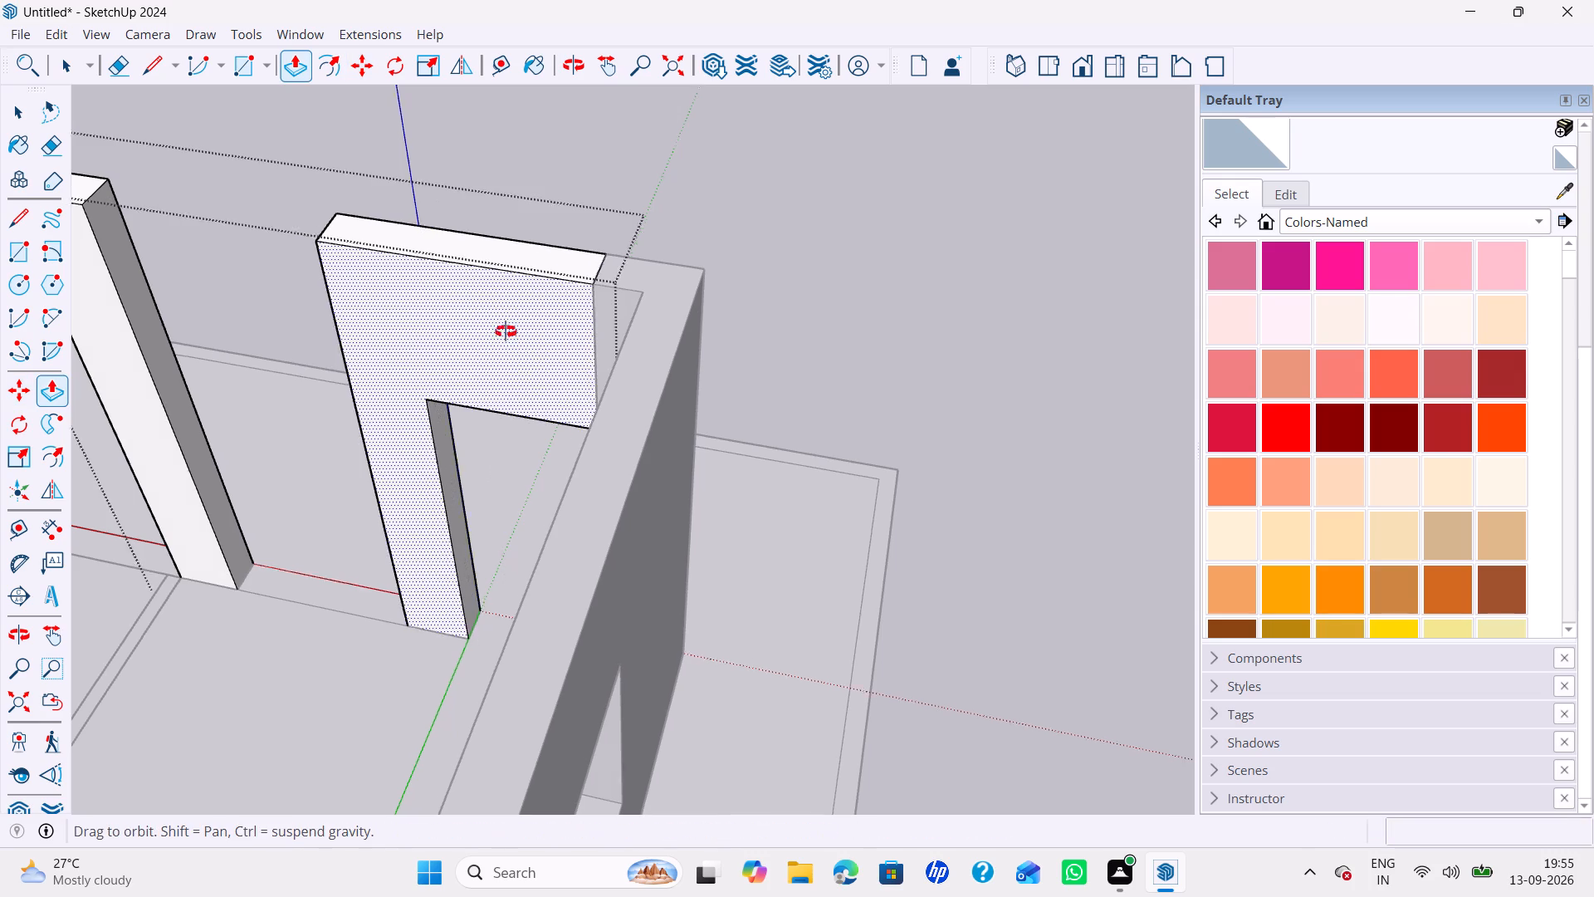
middle_click_drag(506, 331, 956, 267)
left_click(638, 344)
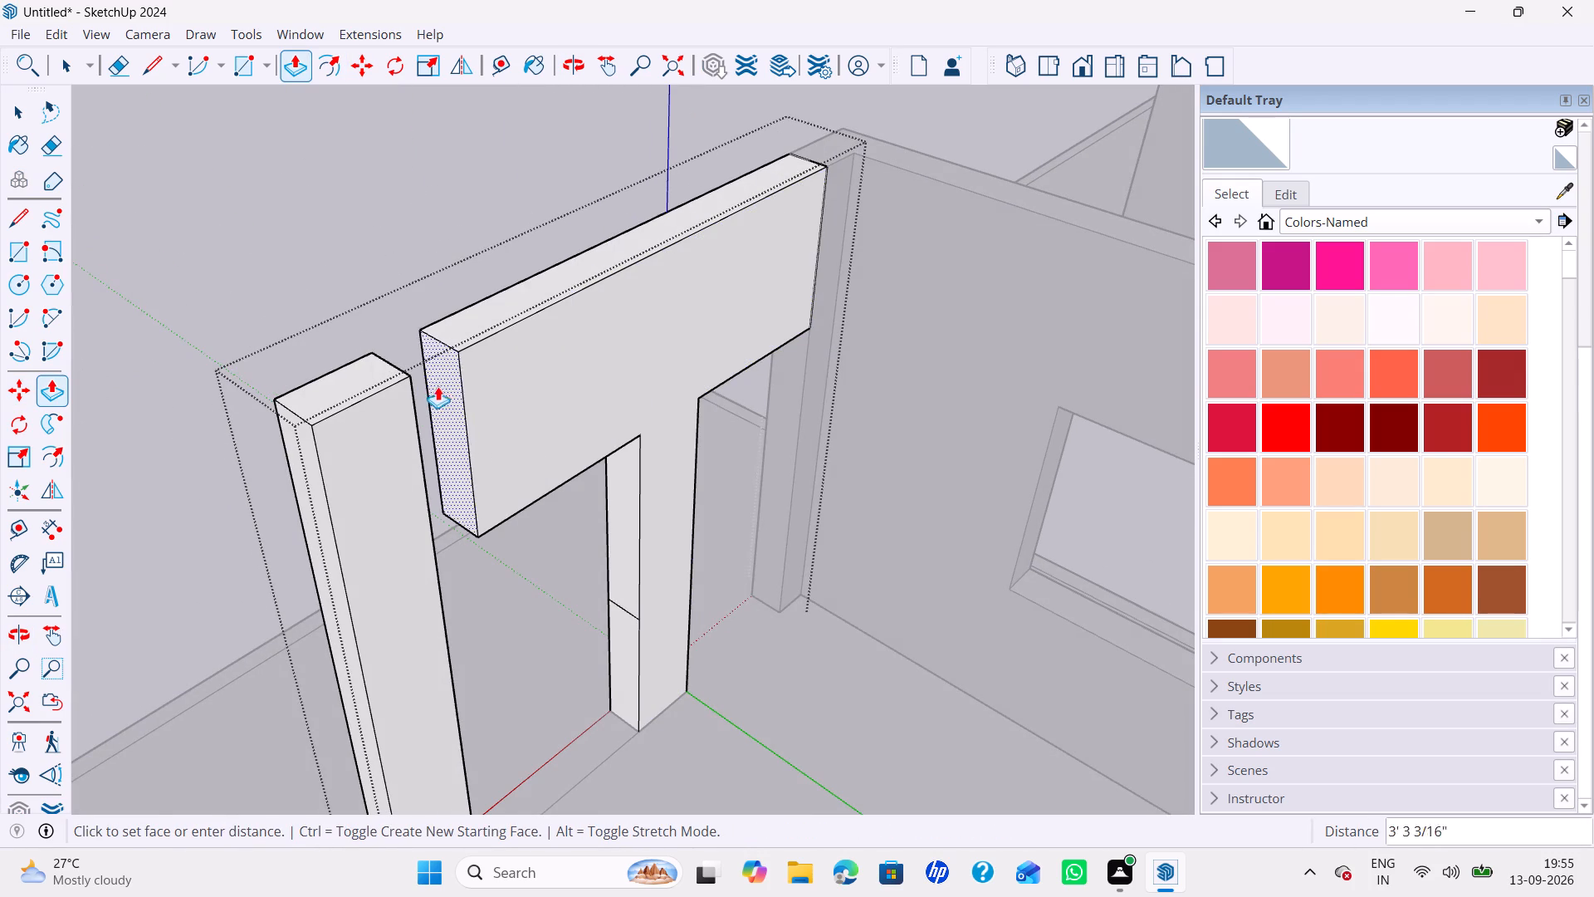
left_click(422, 429)
double_click(623, 647)
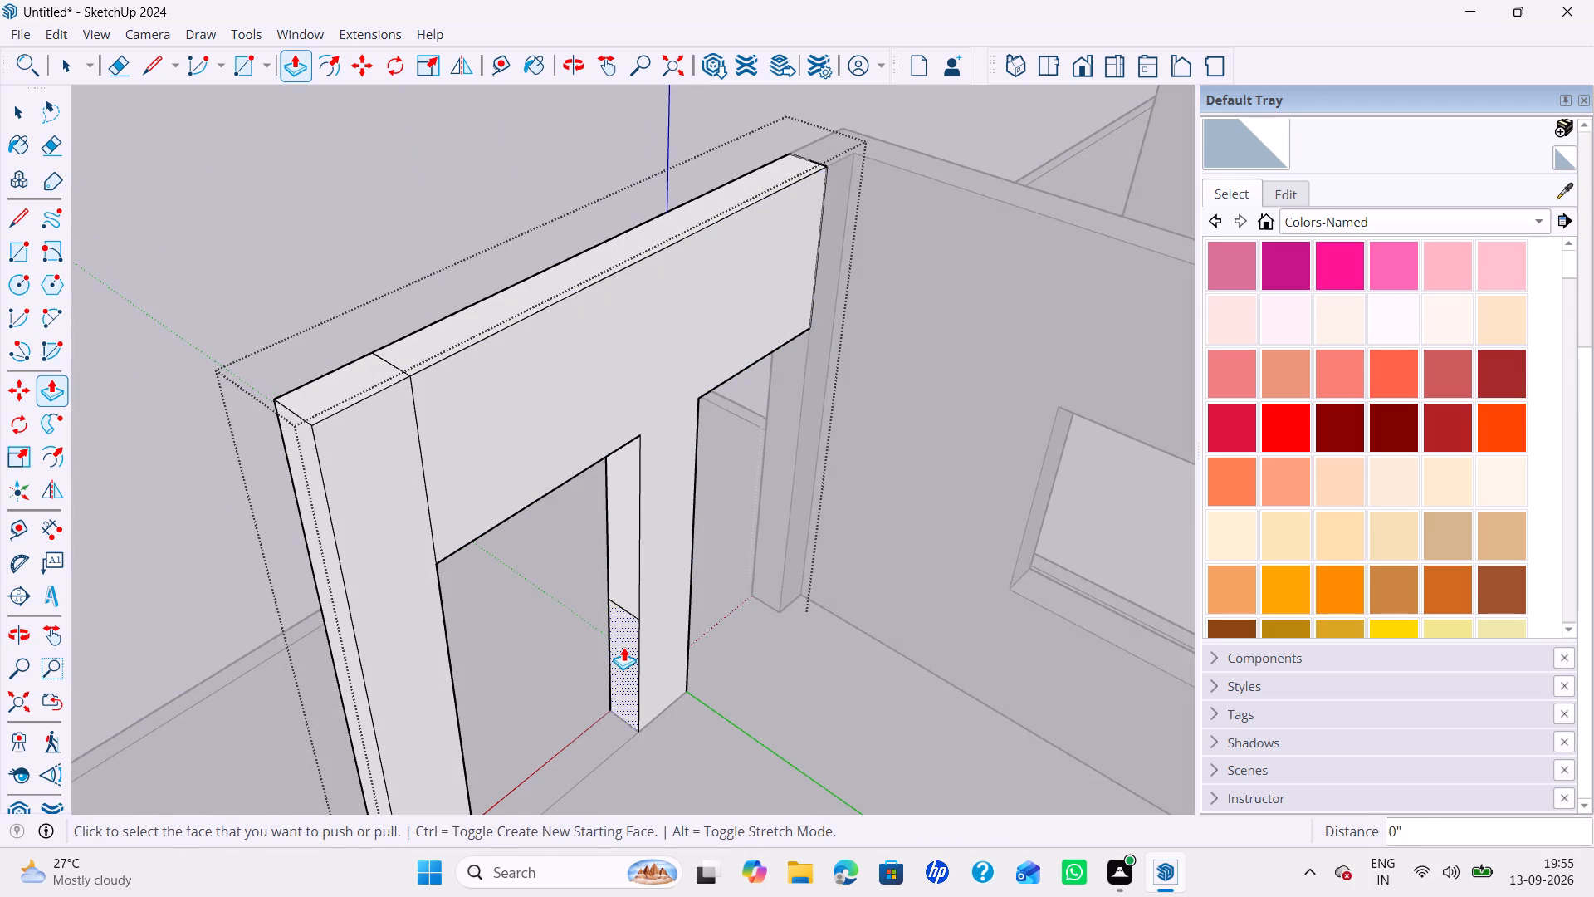
Erase the leftover seam edges on the top and both sides of the short wall, and close its group.
key("e")
left_click_drag(432, 492, 418, 495)
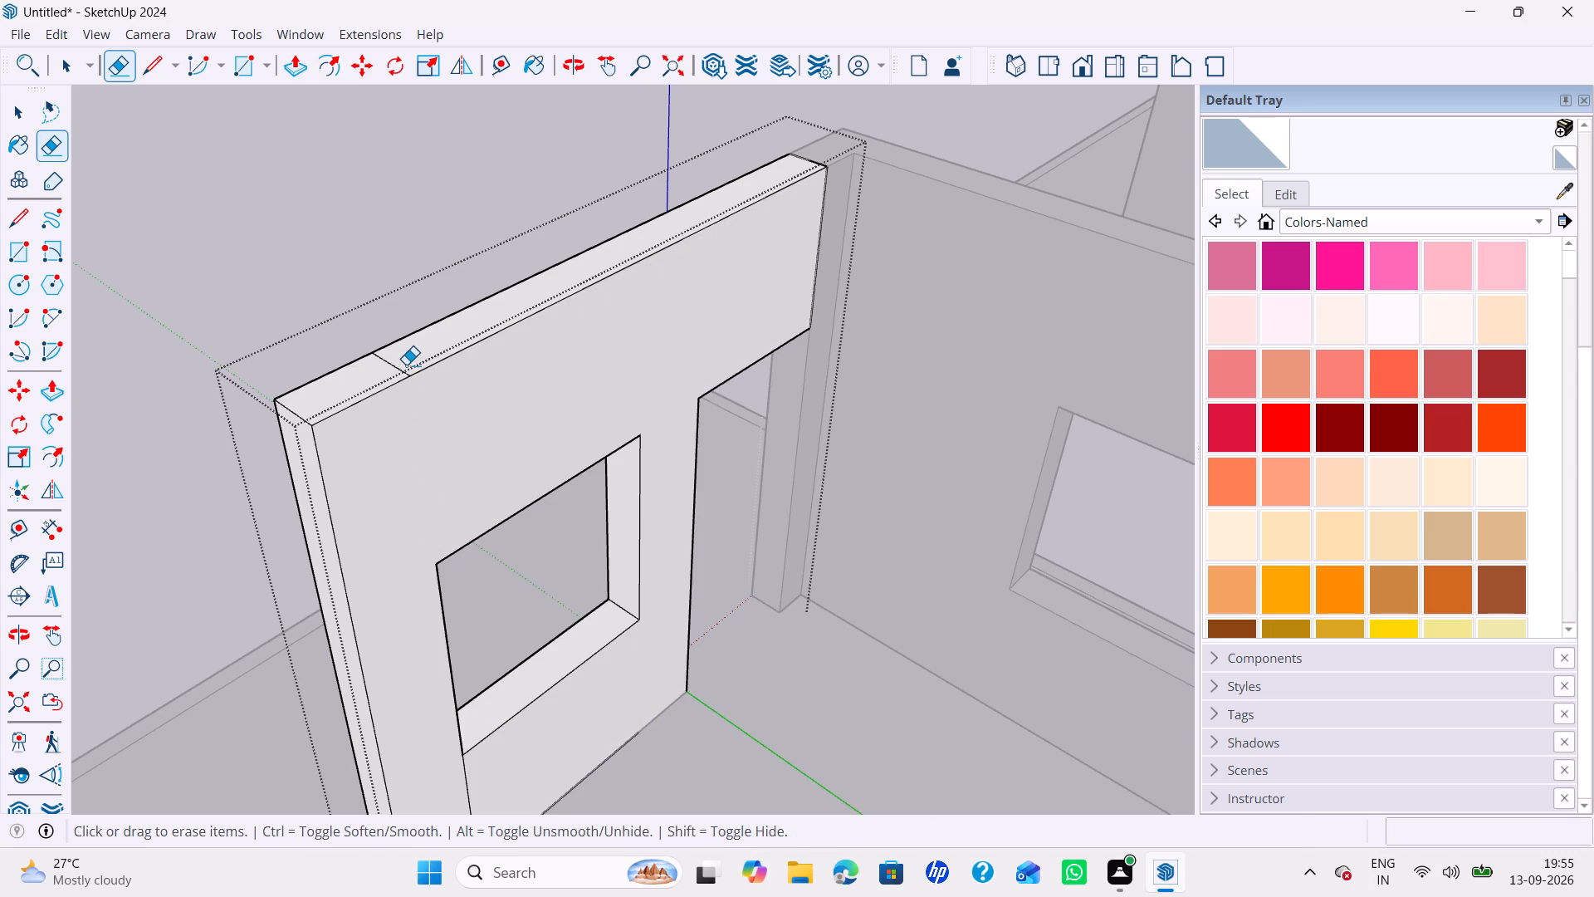
left_click(398, 362)
left_click(461, 767)
left_click_drag(464, 767, 474, 772)
scroll(426, 595, "down", 5)
middle_click_drag(370, 582, 728, 616)
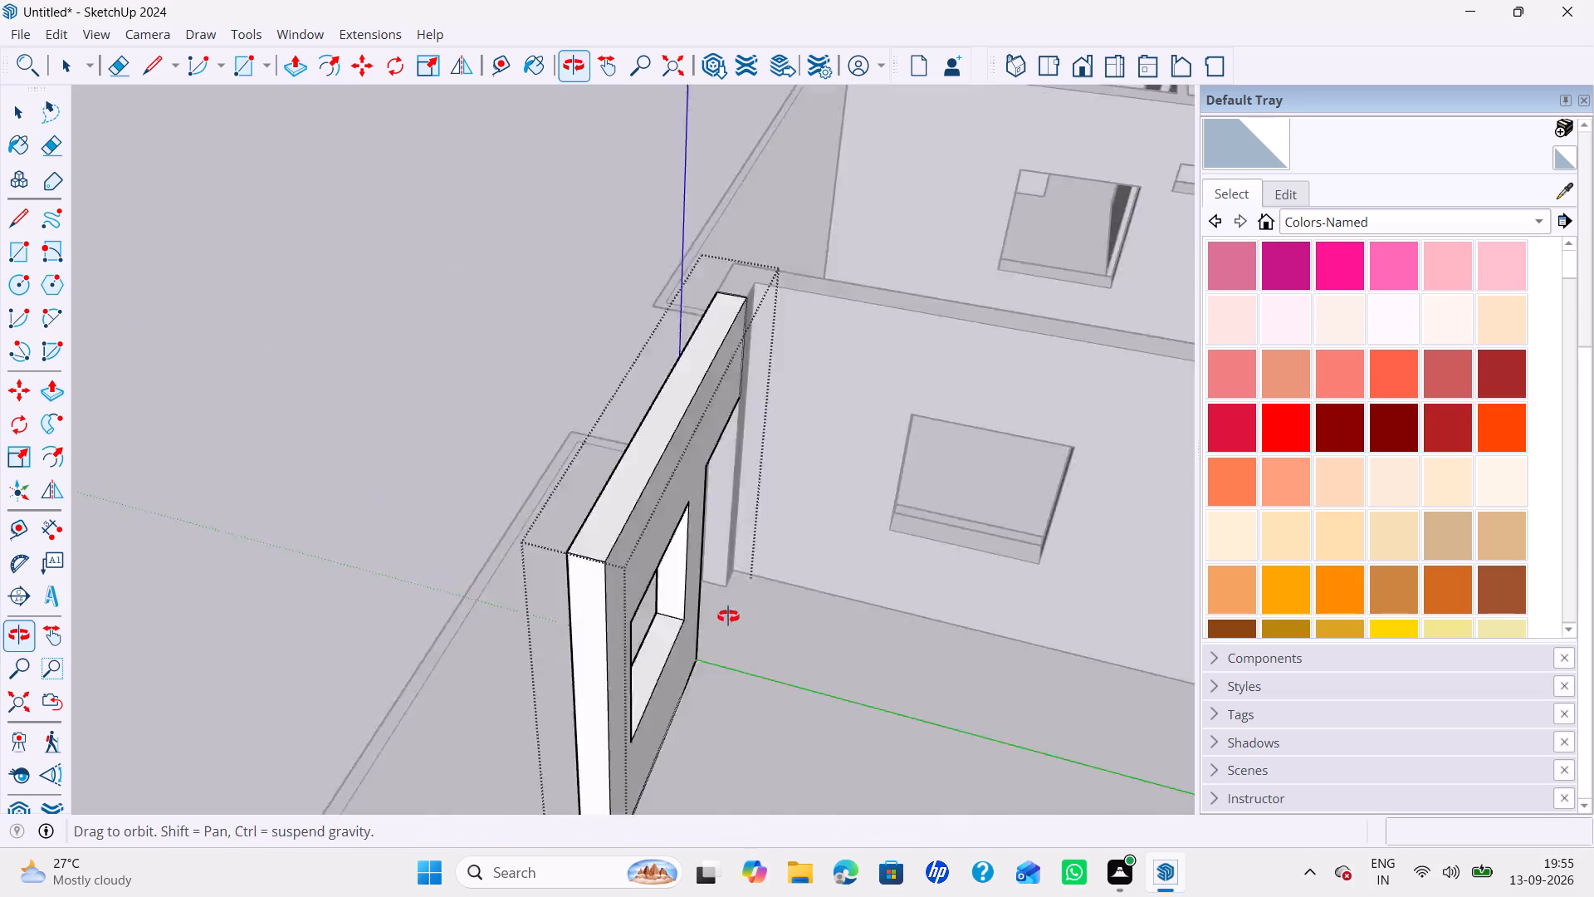
middle_click_drag(728, 616, 1302, 559)
left_click(981, 495)
left_click_drag(1015, 297, 1023, 297)
key("space")
scroll(999, 340, "down", 4)
middle_click_drag(995, 359, 535, 299, "shift")
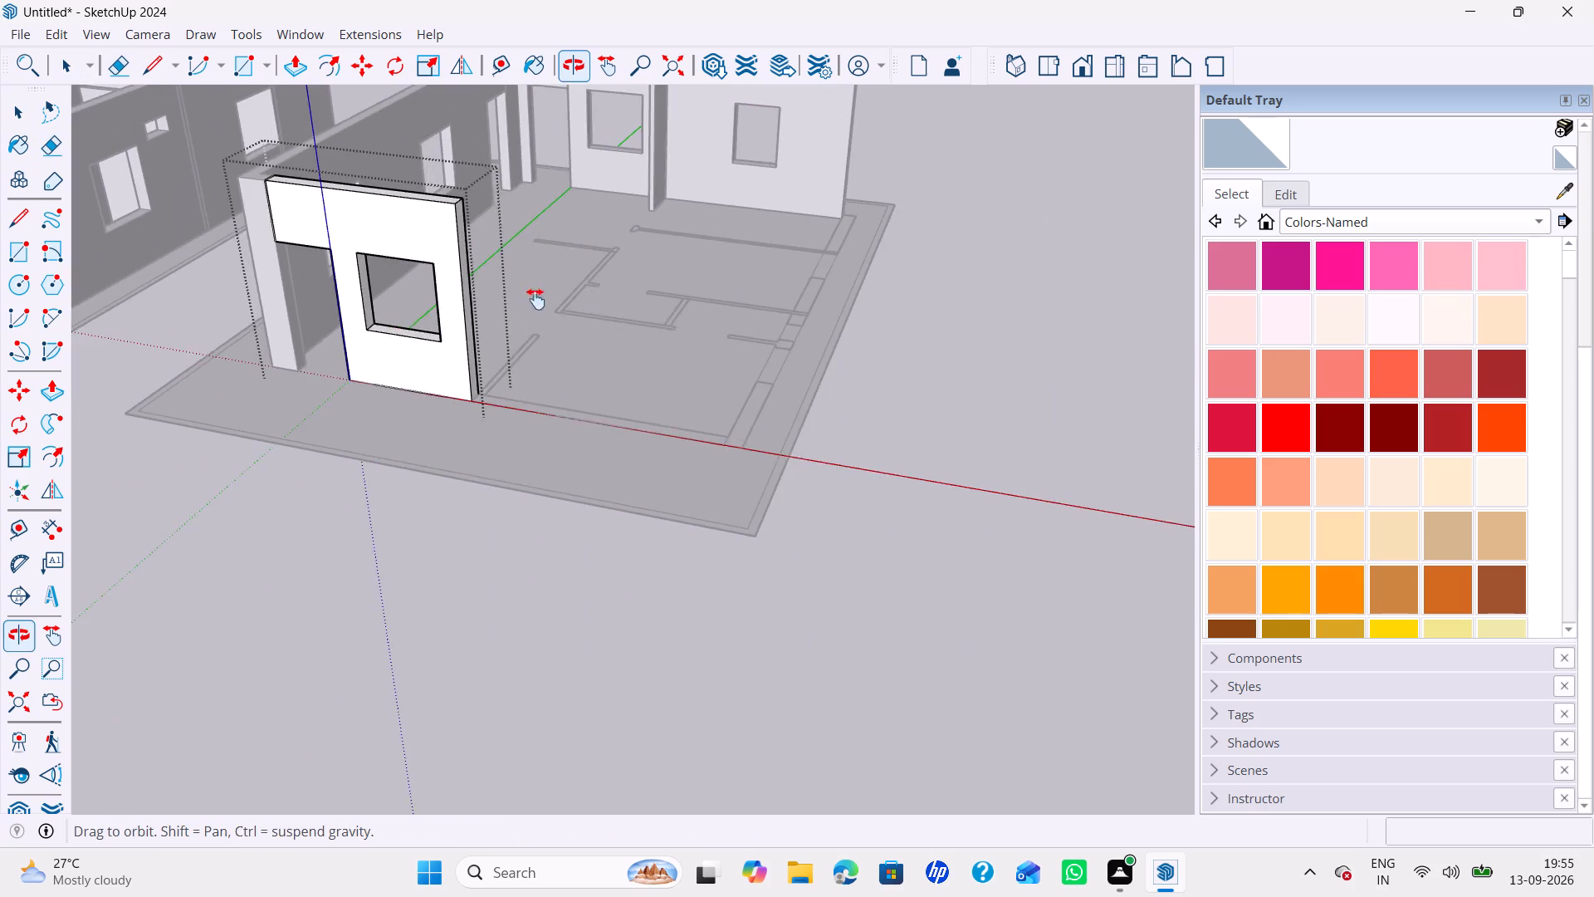
middle_click_drag(535, 299, 535, 301, "shift")
middle_click_drag(595, 356, 667, 537)
left_click(661, 355)
Open the flat outer wall piece at the corner beside the raised windowed wall and raise it to 10'.
middle_click_drag(720, 354, 703, 400)
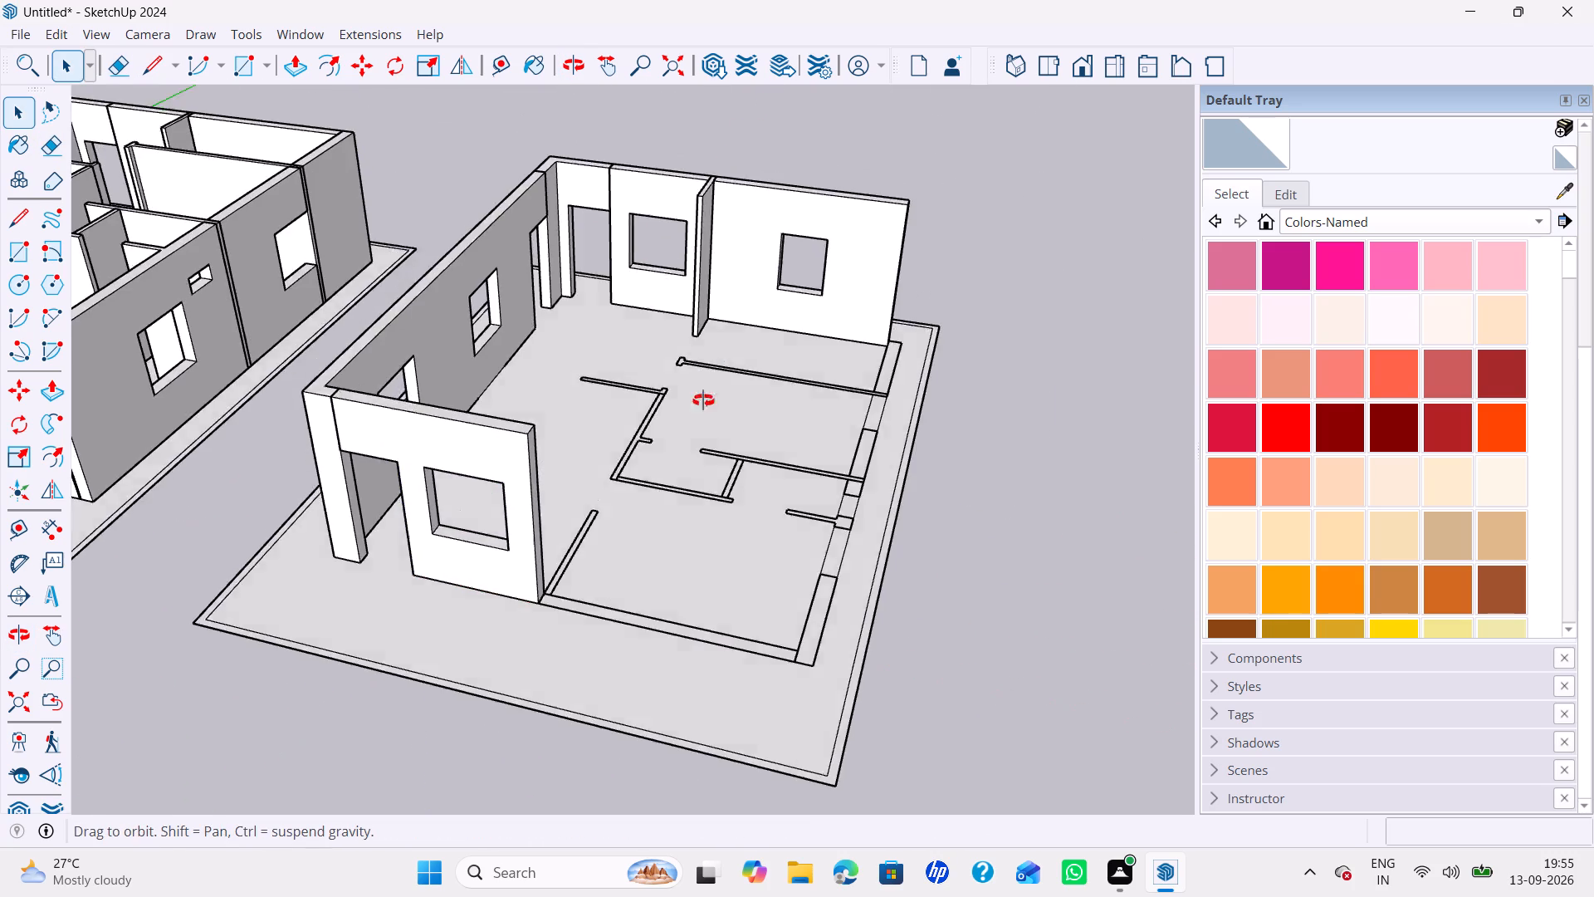
middle_click_drag(703, 400, 222, 478)
scroll(870, 592, "up", 4)
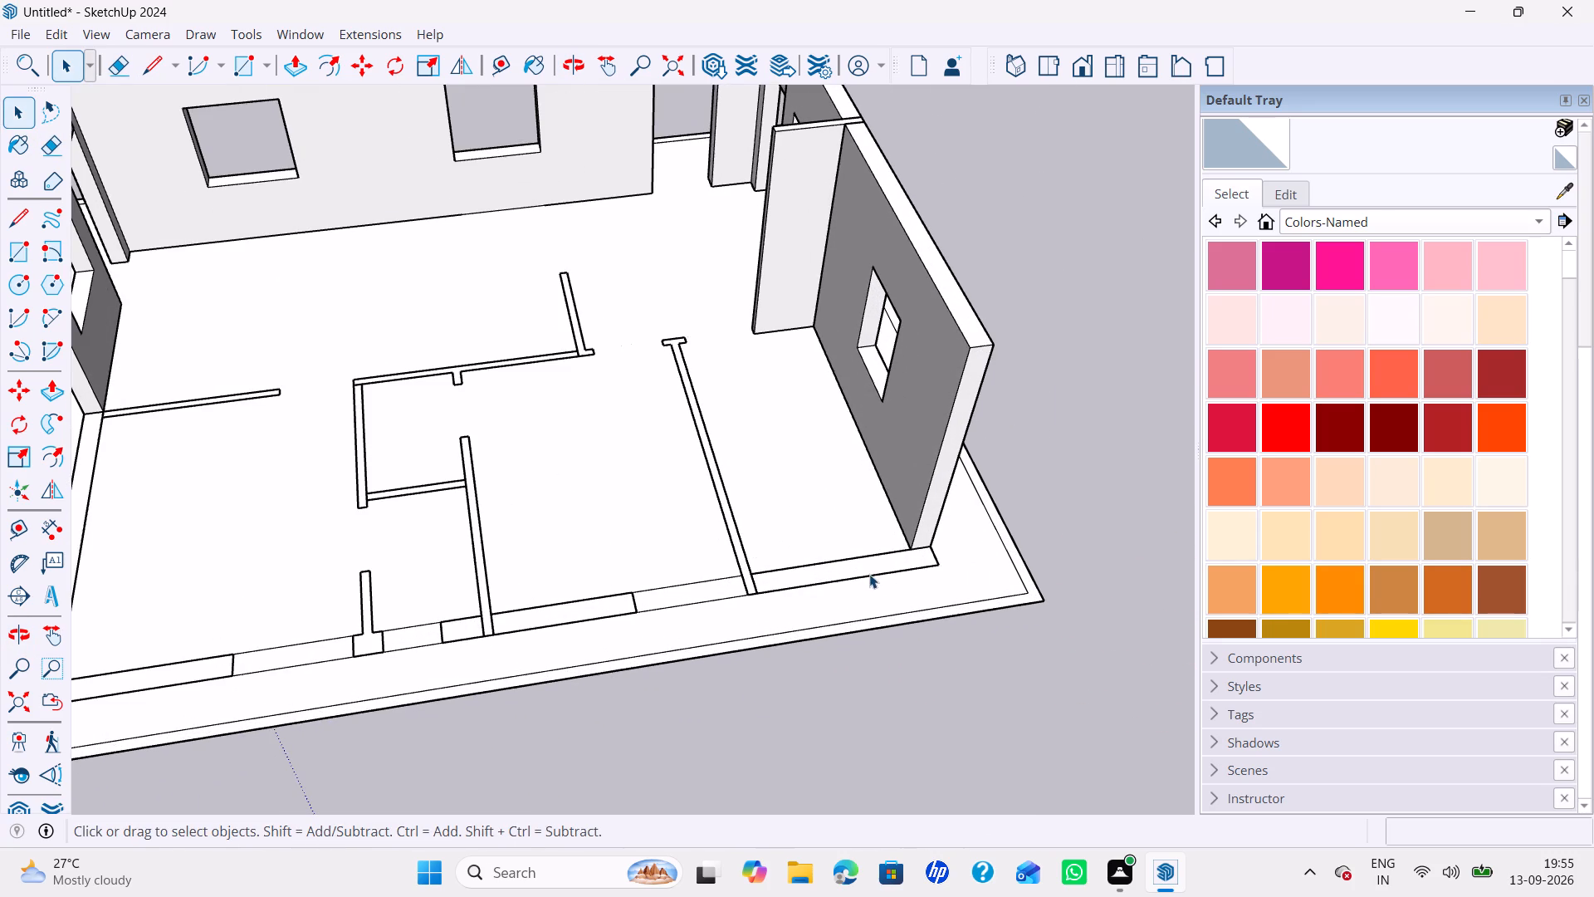
double_click(869, 574)
double_click(873, 568)
scroll(873, 567, "up", 1)
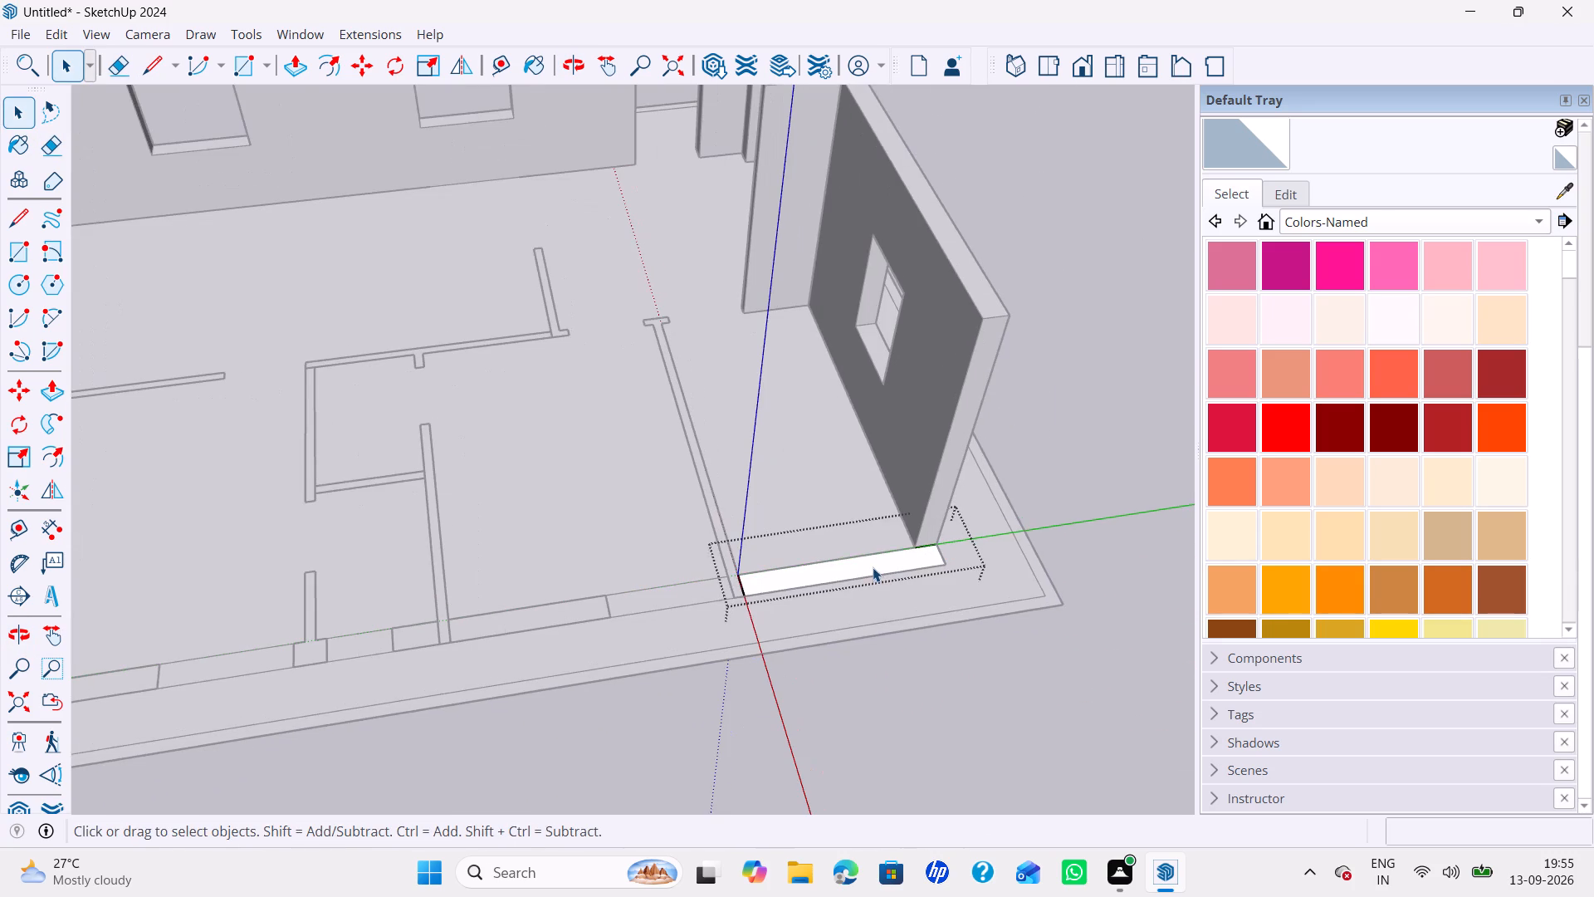
key("p")
double_click(860, 565)
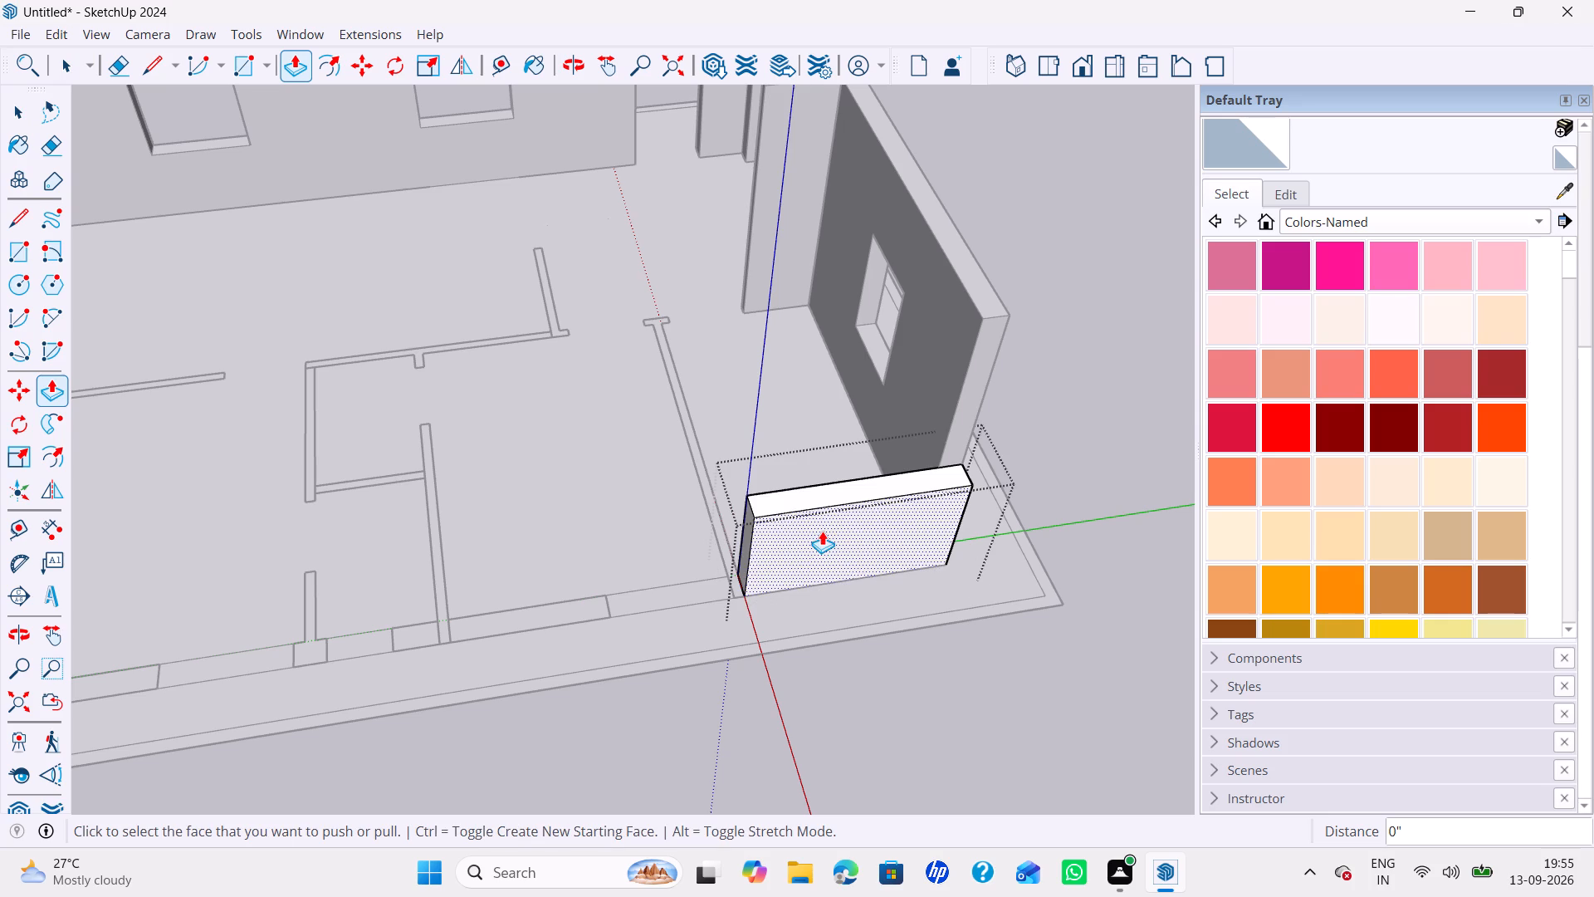
key("ctrl+z")
left_click(782, 573)
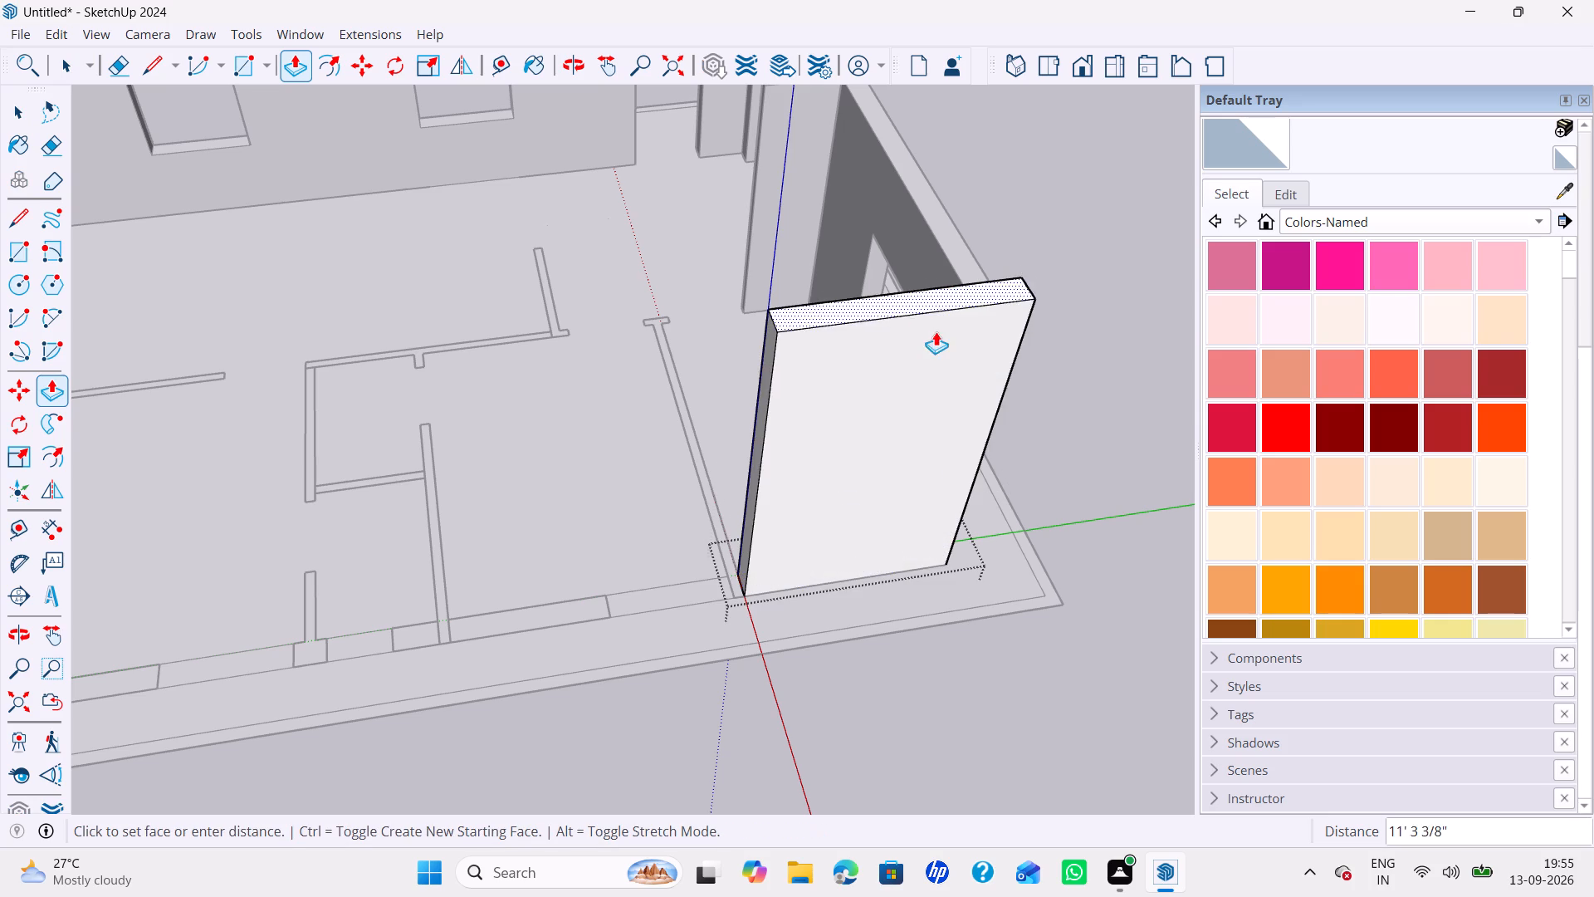
middle_click_drag(907, 293, 607, 302)
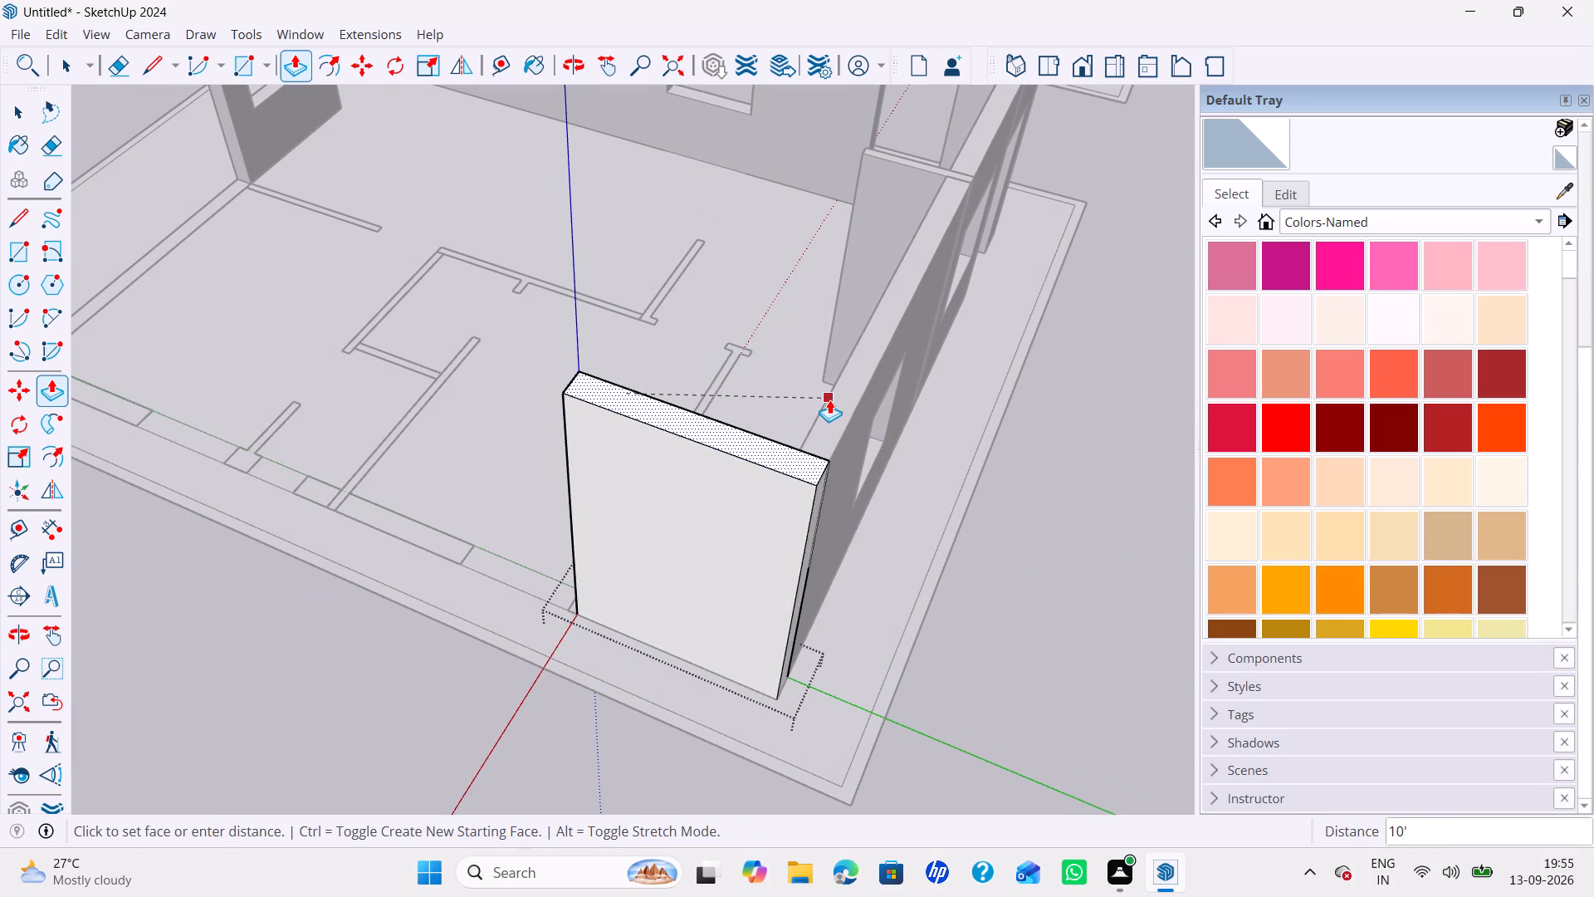
left_click(829, 399)
Open the long flat partition group with the T-shaped end, beside the raised corner piece, and raise it to 10'.
middle_click_drag(605, 419, 1039, 436)
key("space")
scroll(809, 498, "up", 4)
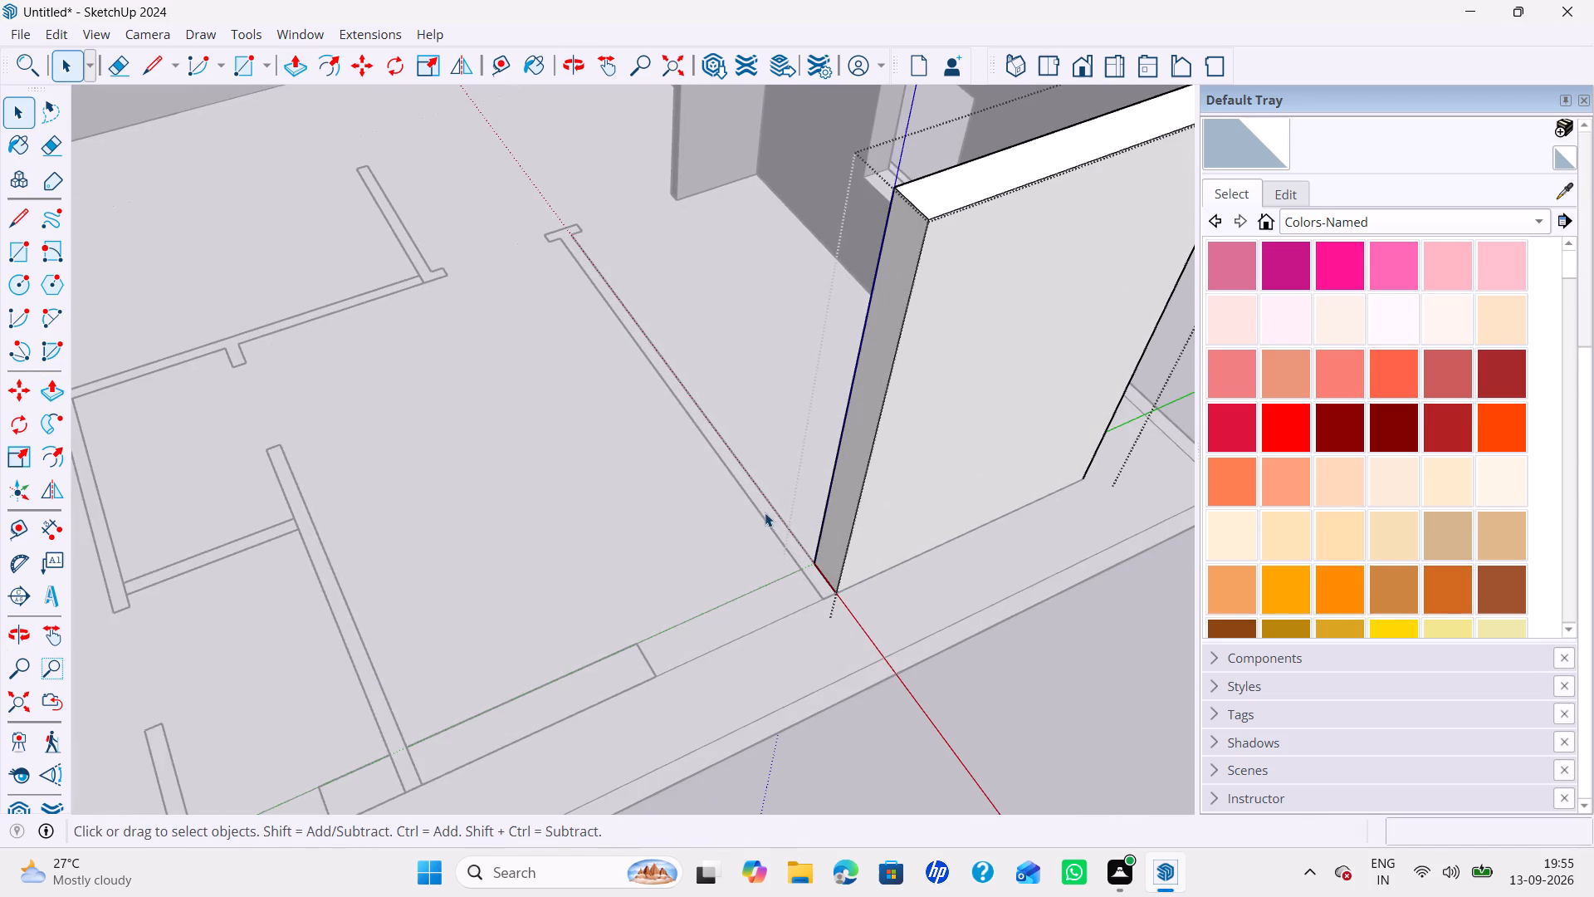
double_click(764, 512)
double_click(762, 507)
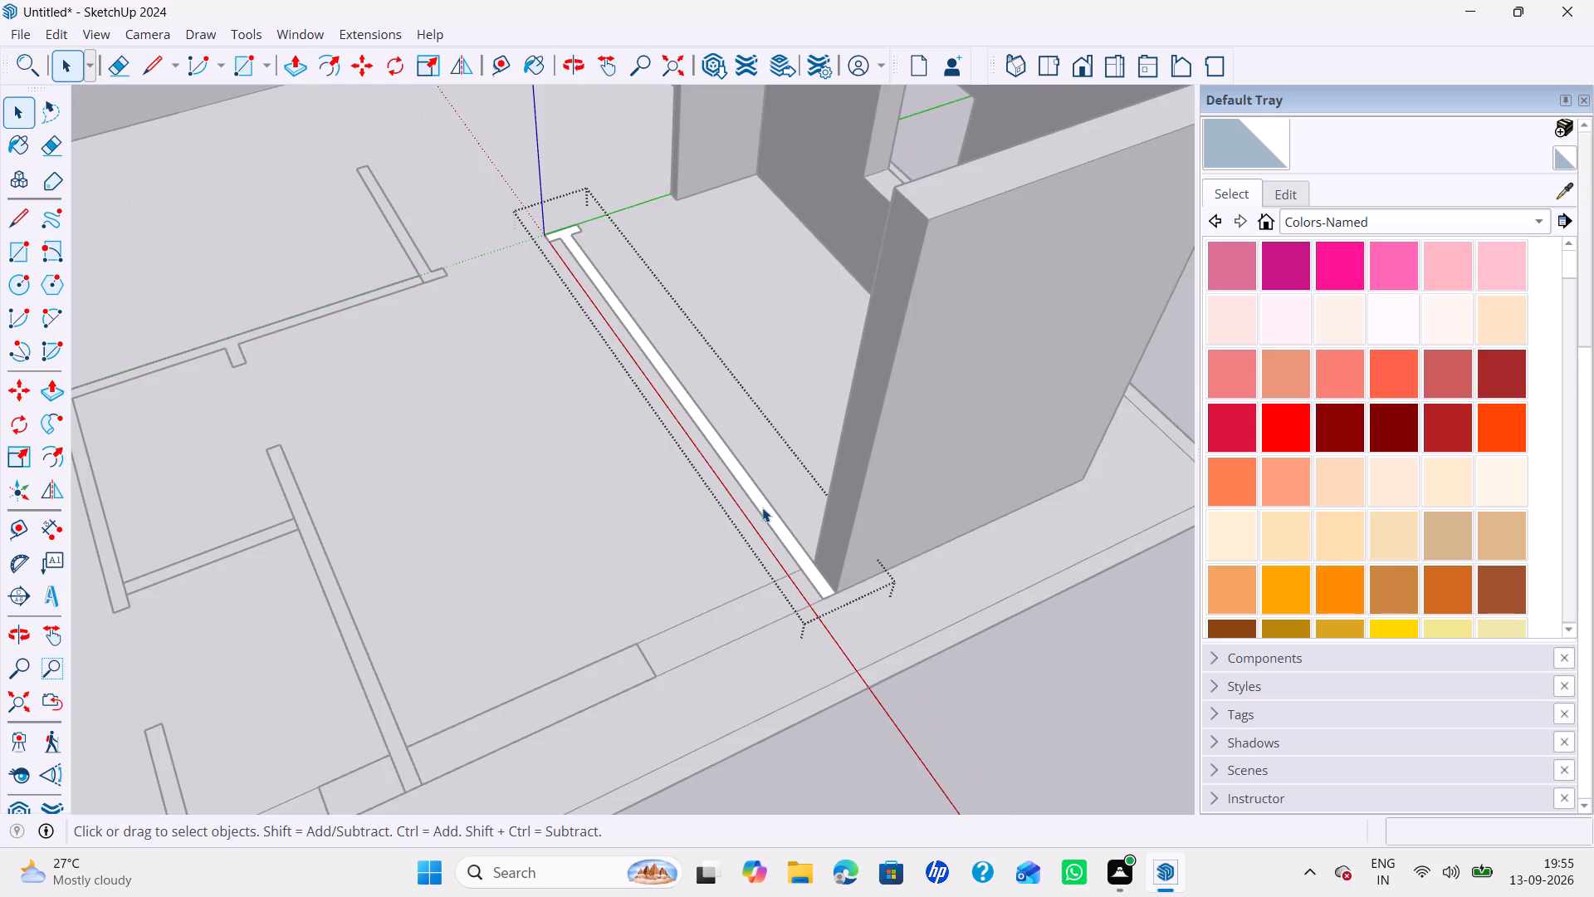
key("p")
double_click(762, 507)
key("space")
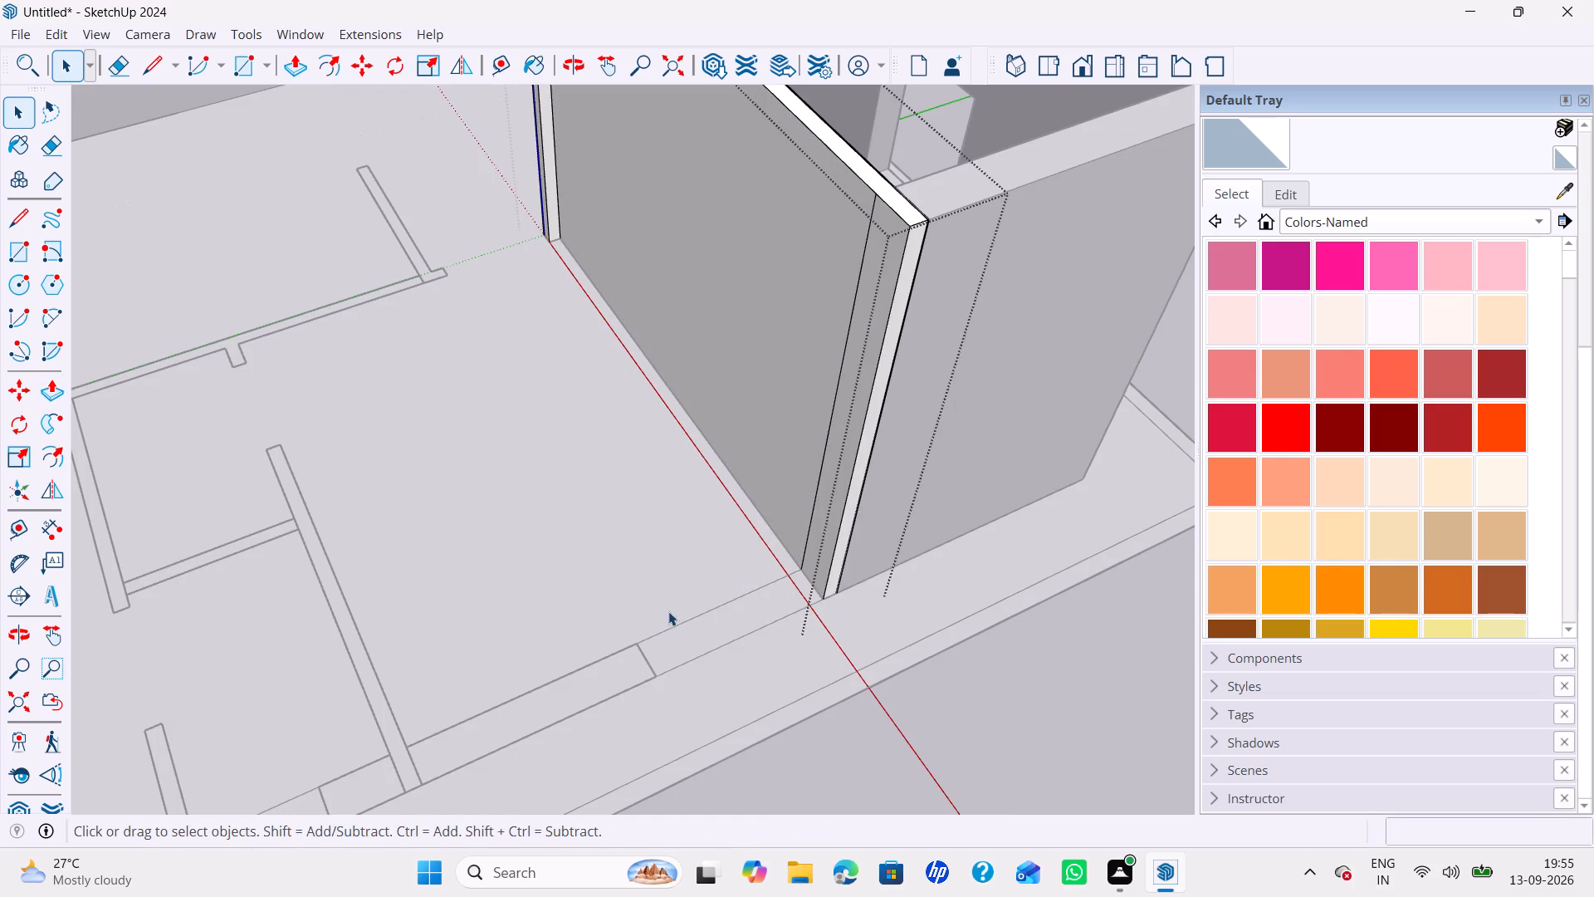
Open the flat outer wall piece across the gap from the raised corner piece and raise it to 10'.
double_click(610, 690)
key("p")
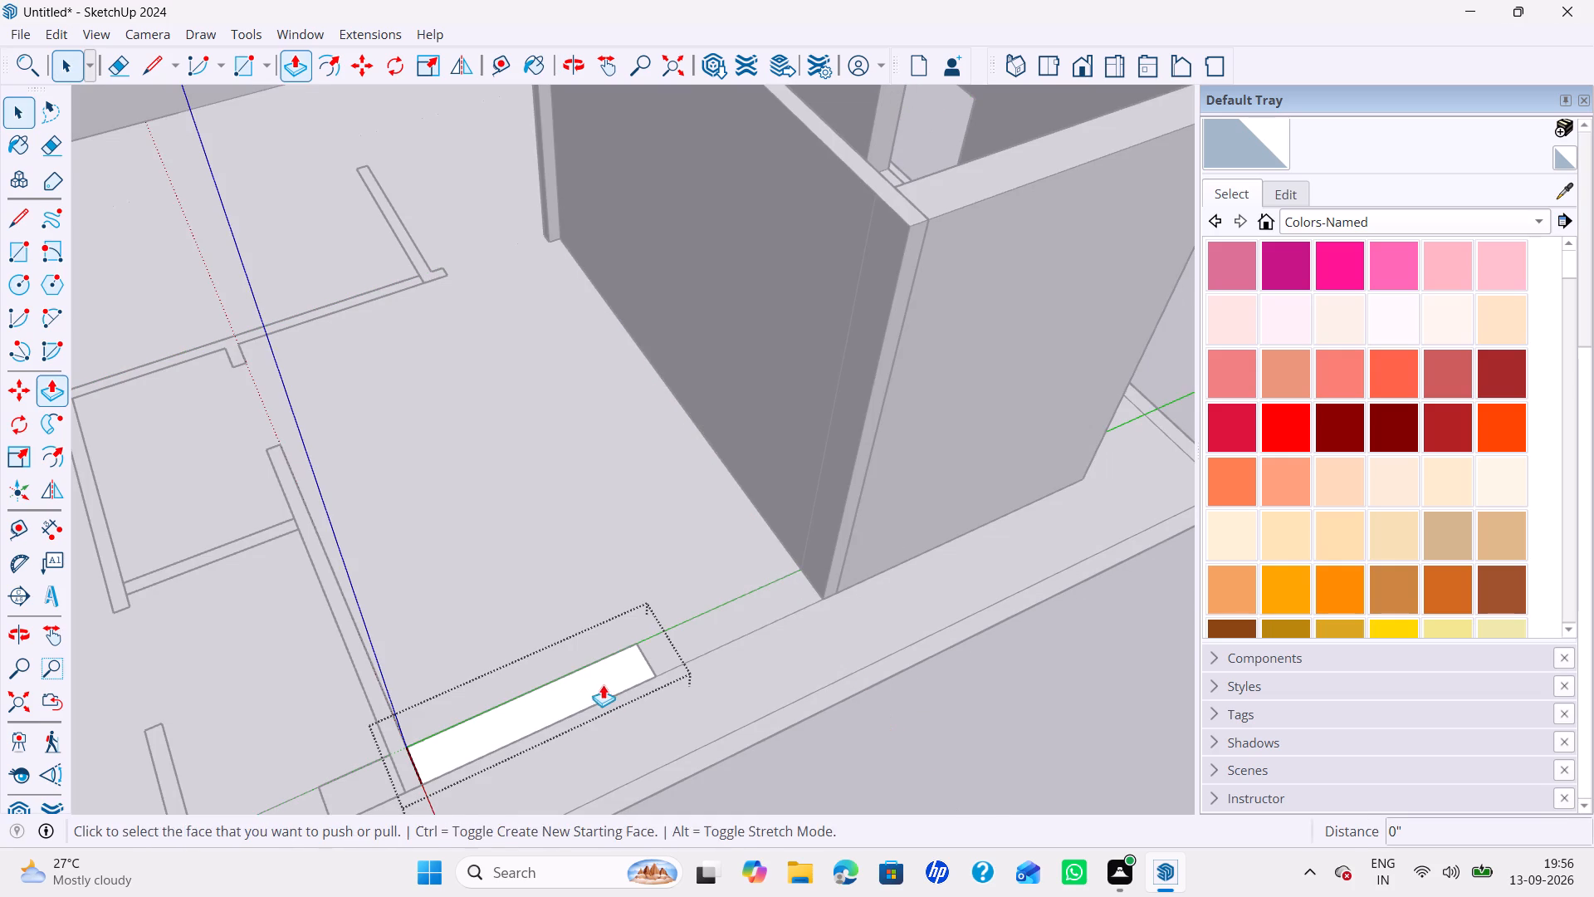
double_click(609, 679)
key("space")
Copy the top edge of this wall piece's end face, facing the corner piece, 3' straight down.
scroll(675, 620, "down", 5)
middle_click_drag(718, 645, 403, 696)
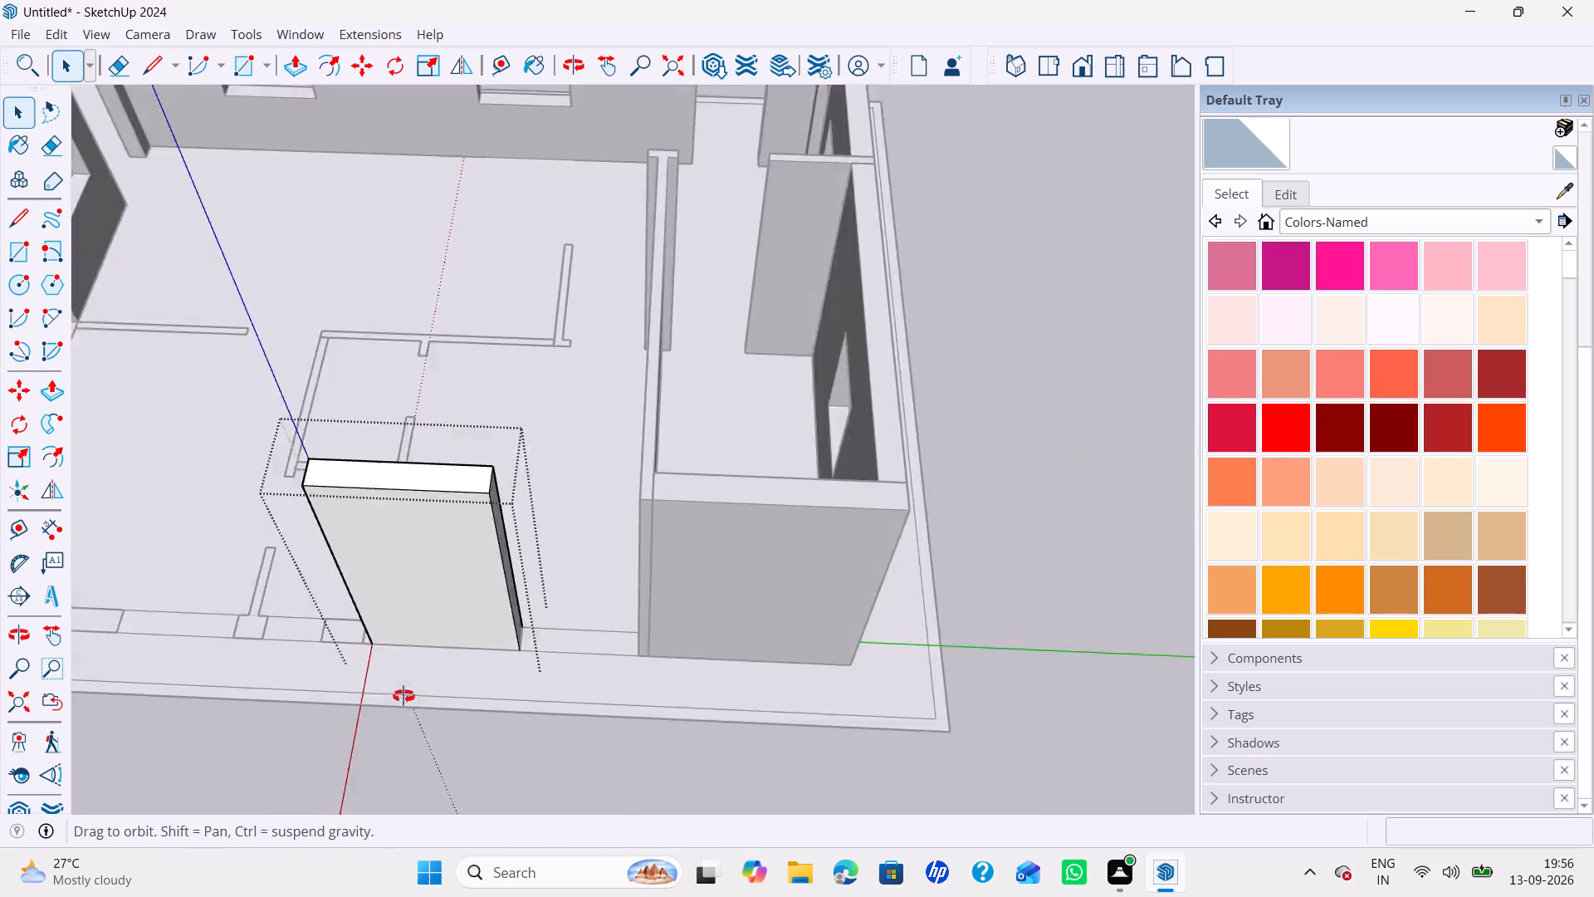
middle_click_drag(403, 696, 352, 684)
scroll(504, 442, "up", 7)
left_click(242, 423)
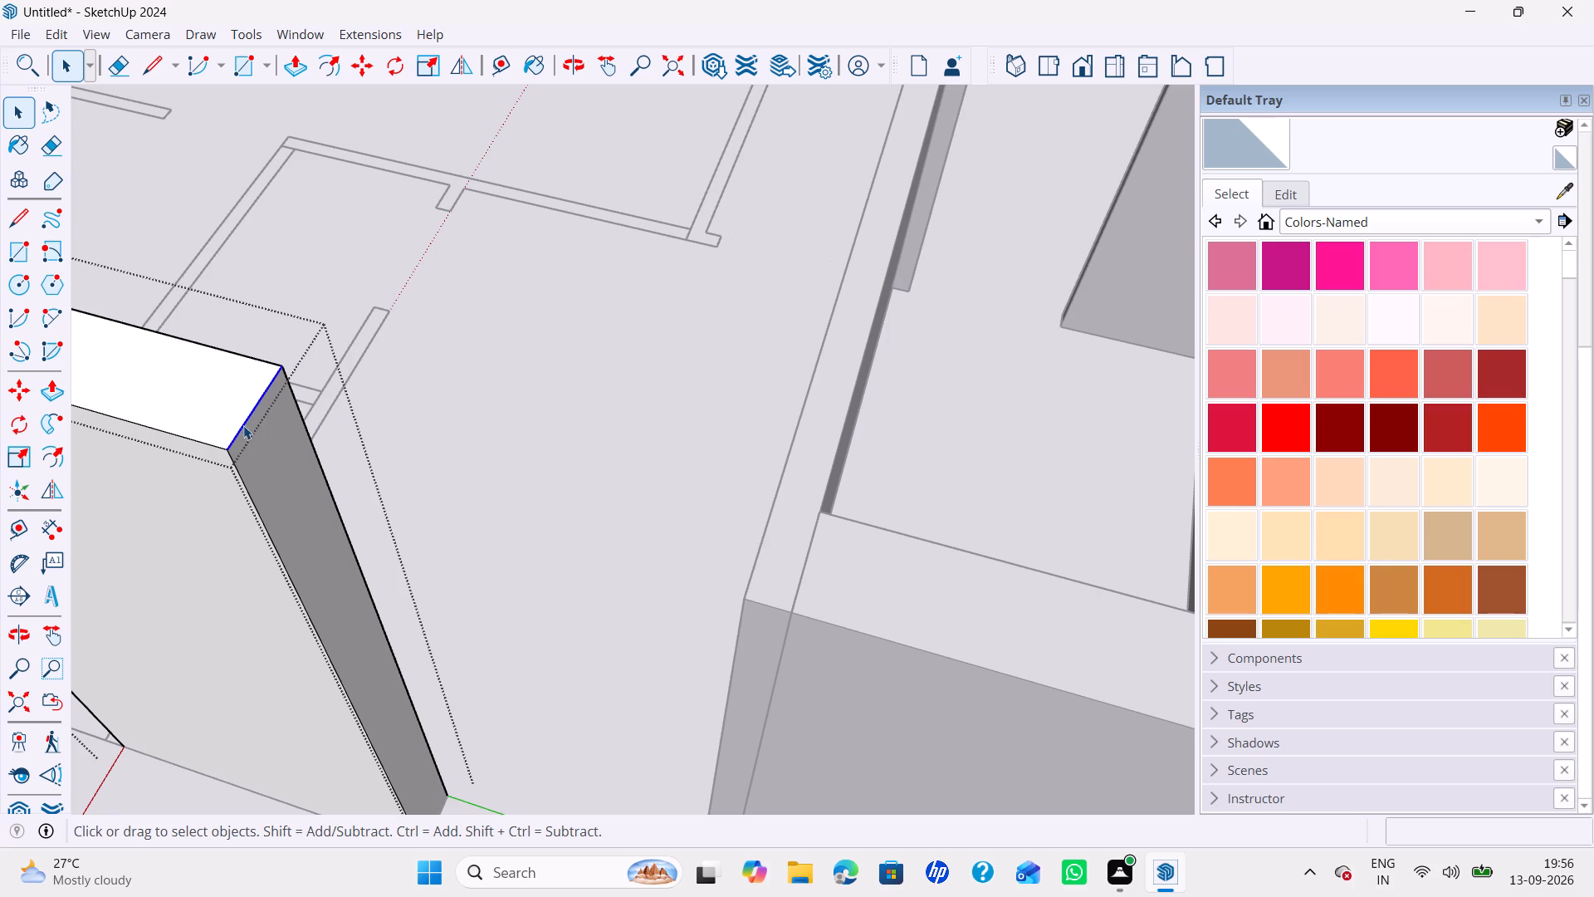
key("m")
left_click(232, 449)
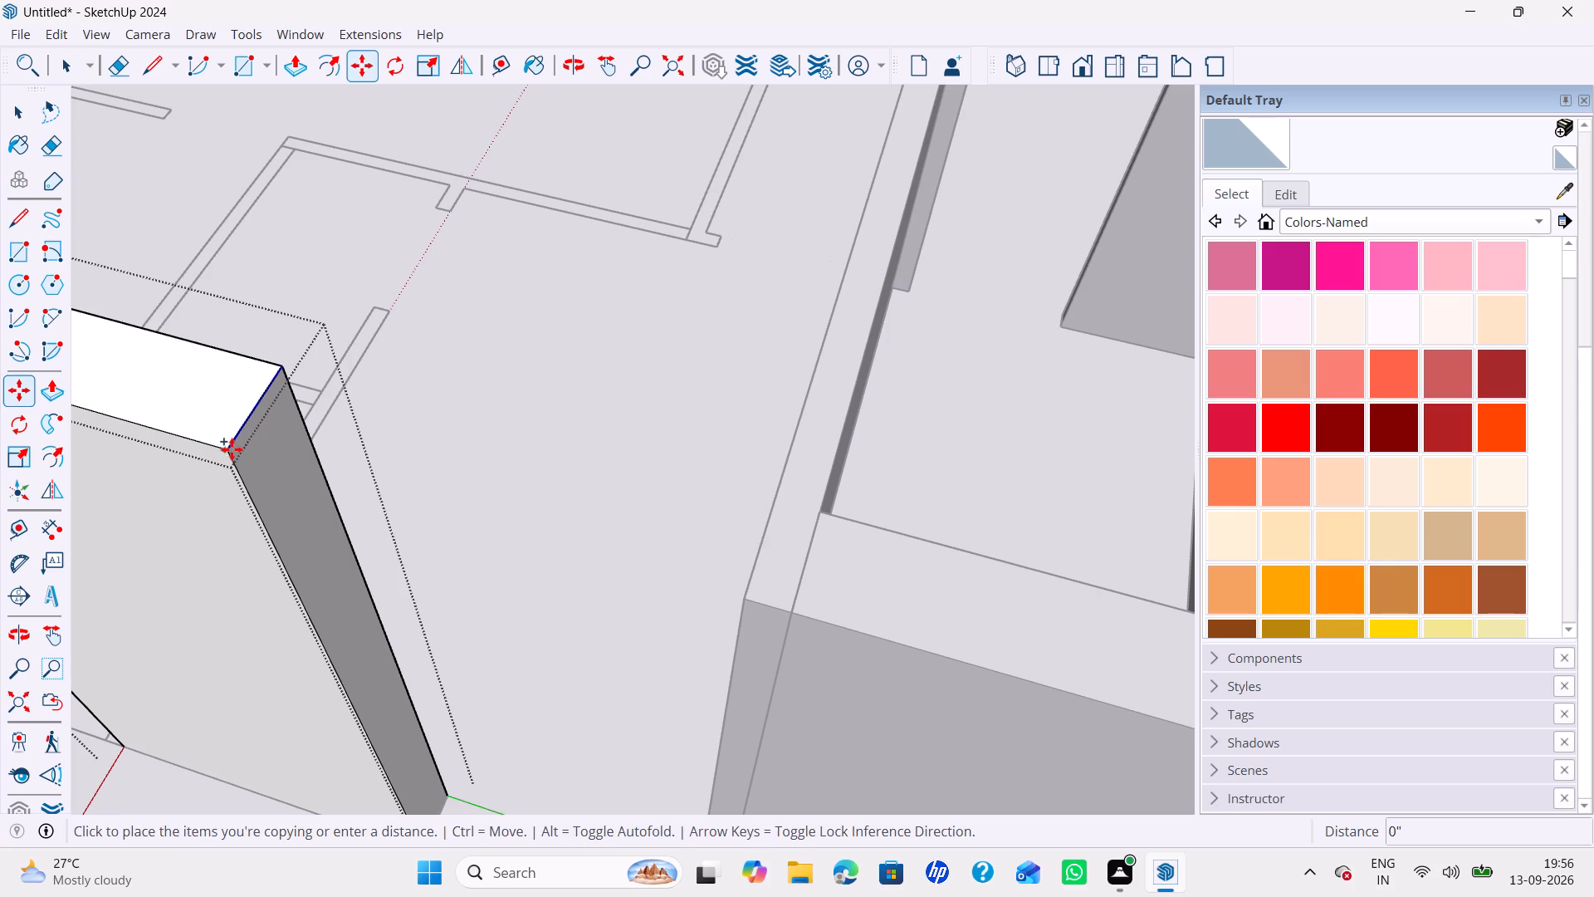
key("Up")
type("3'")
key("Return")
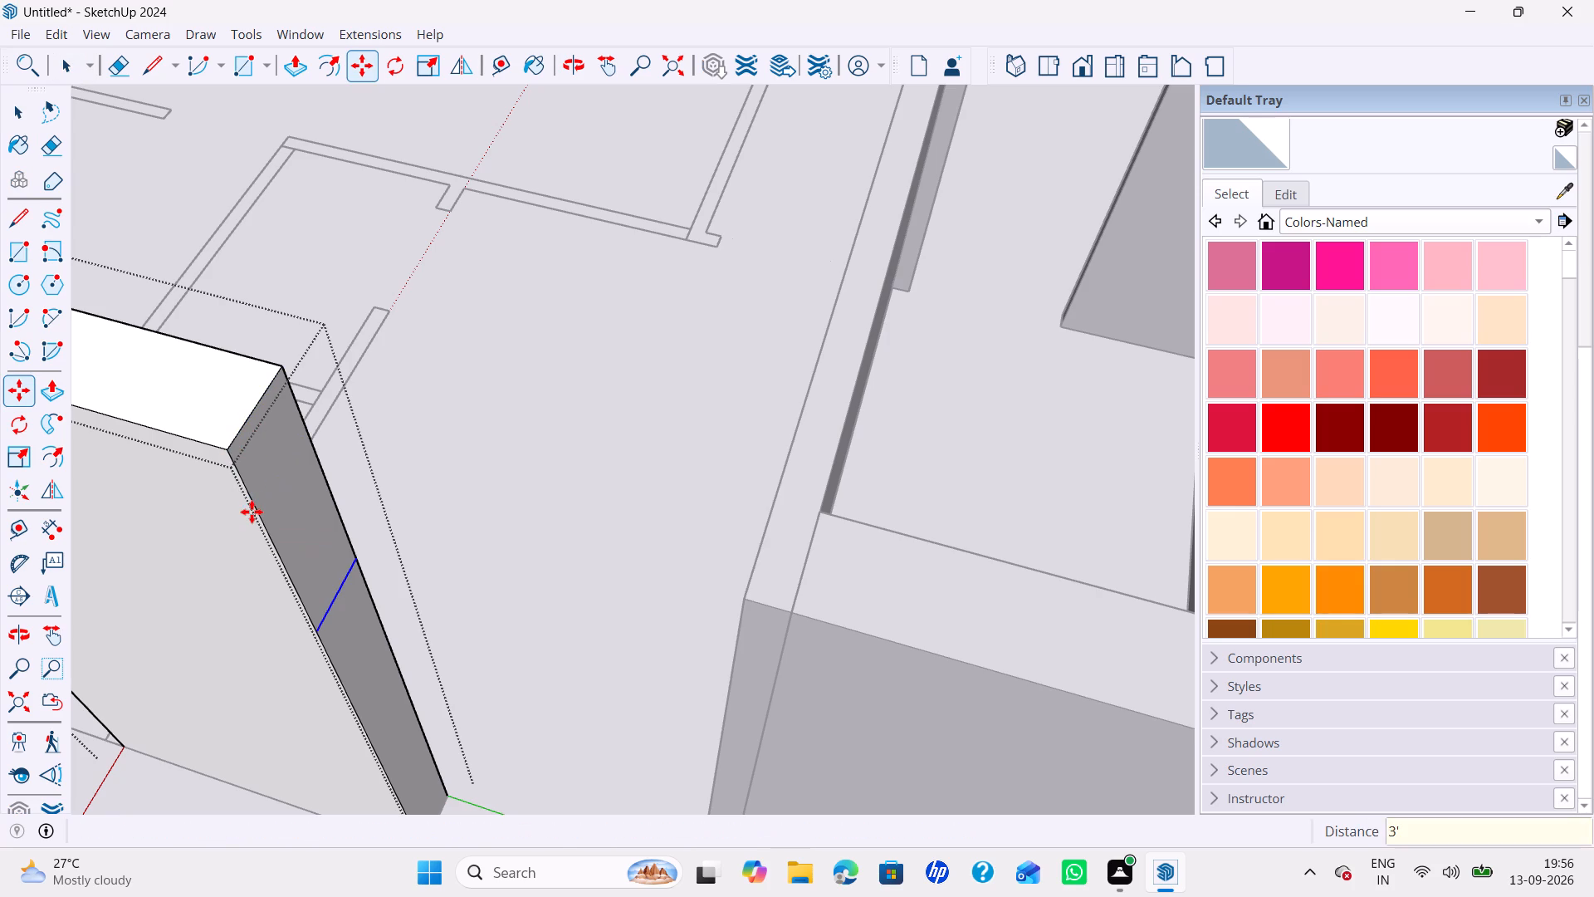
Extend the upper 3' section of the wall's end face 4' across the gap to the corner piece, forming the window header.
key("p")
left_click(270, 479)
scroll(526, 577, "up", 1)
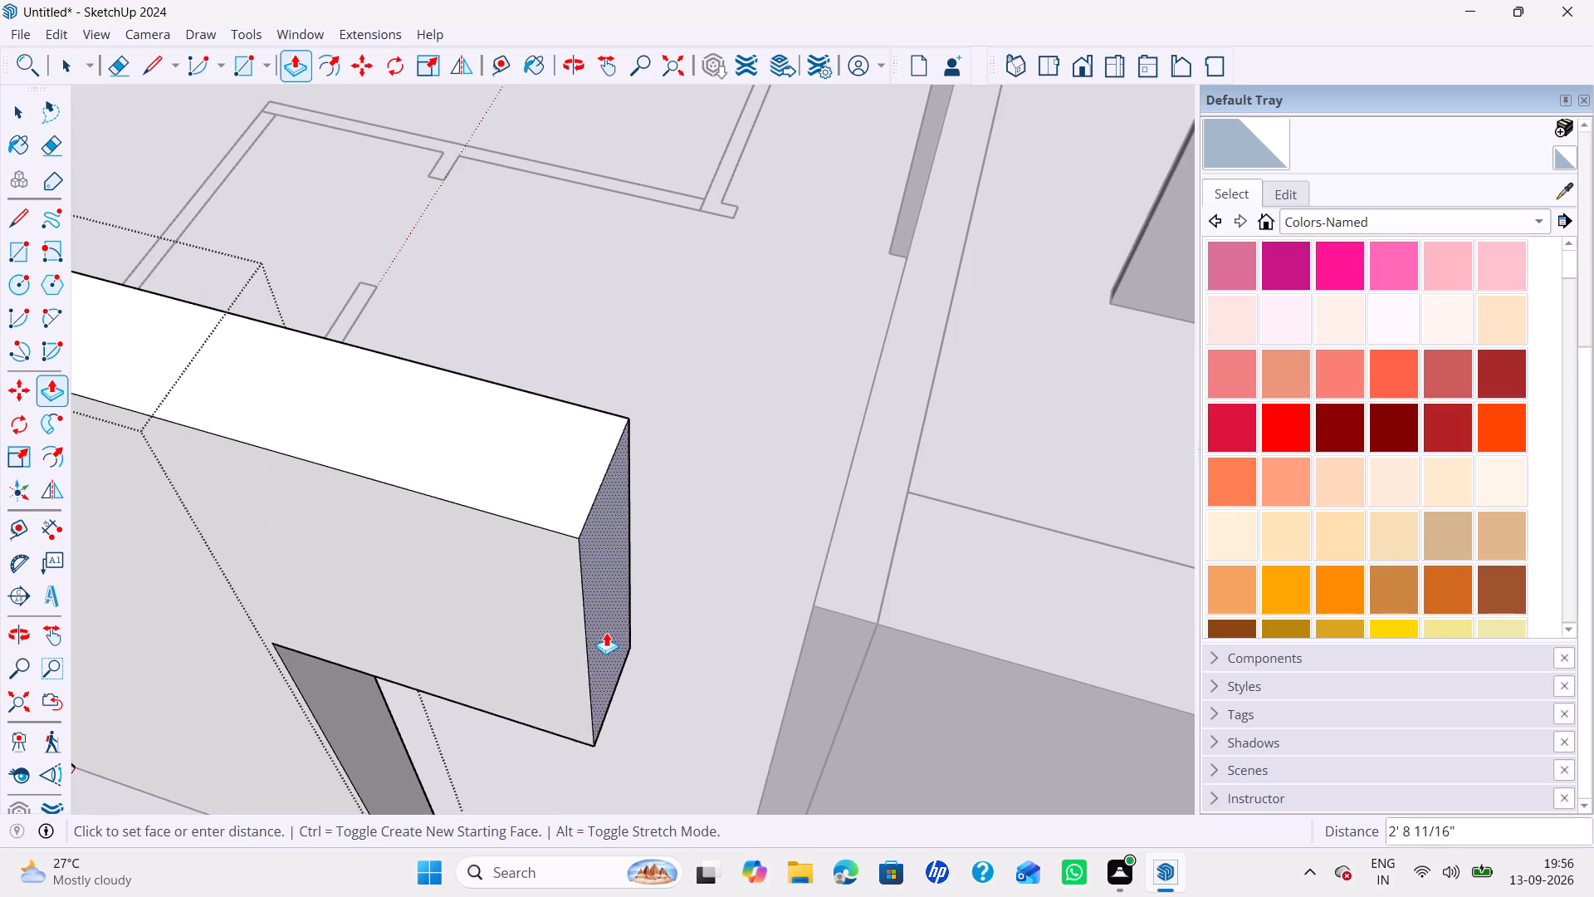
left_click(794, 679)
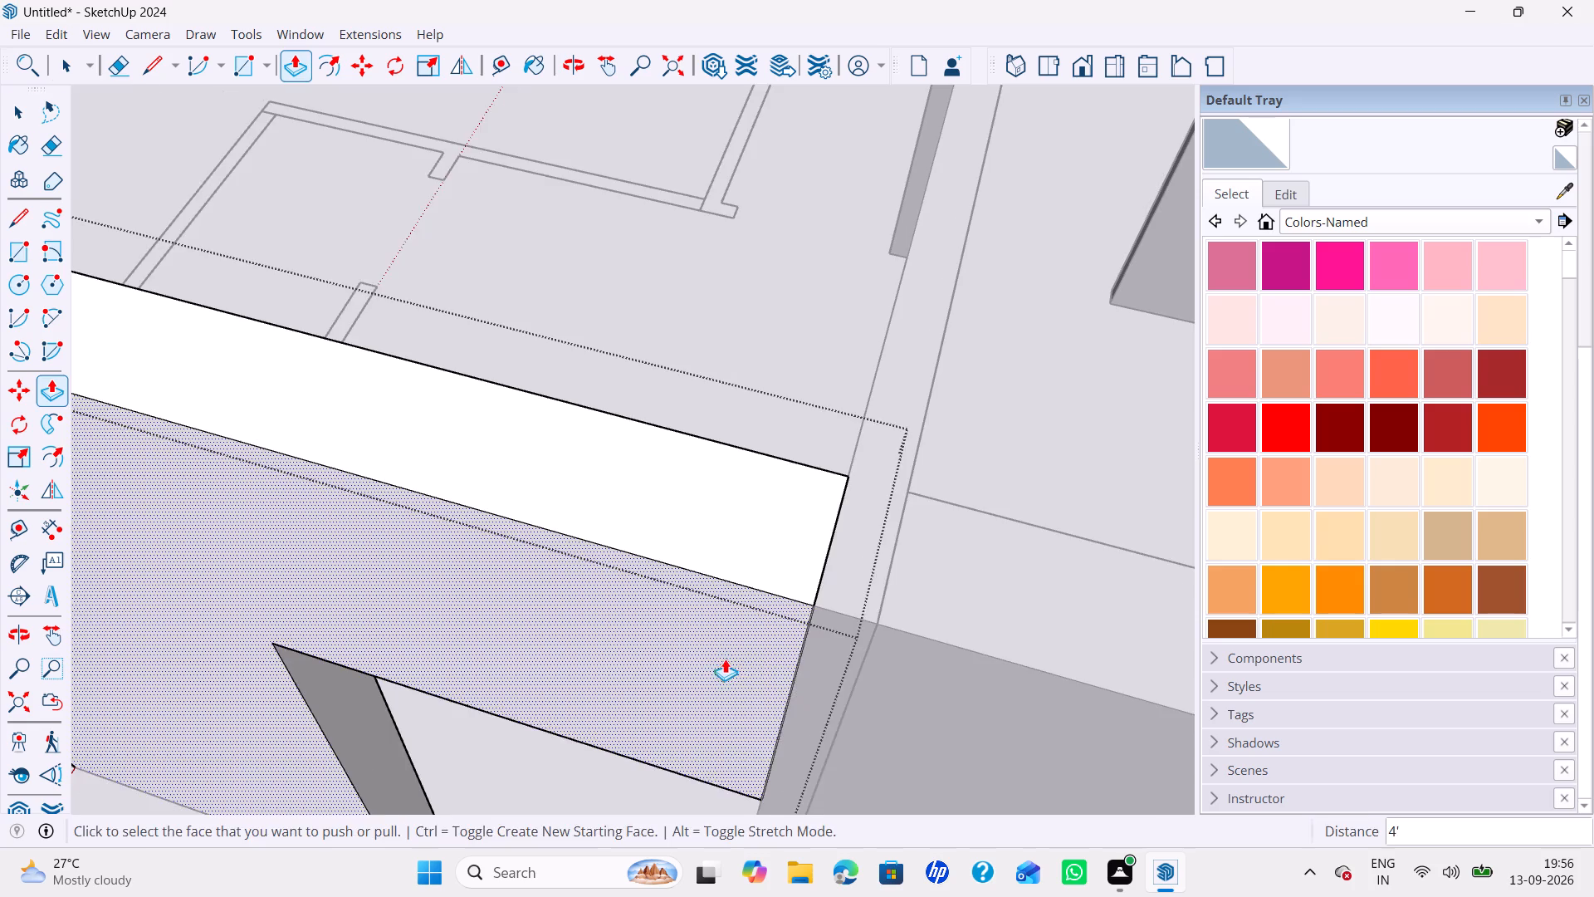
key("space")
Copy the edge where the wall's end face meets the header's underside 4' straight down.
scroll(721, 659, "down", 5)
middle_click_drag(707, 665, 672, 215)
middle_click_drag(673, 214, 675, 219)
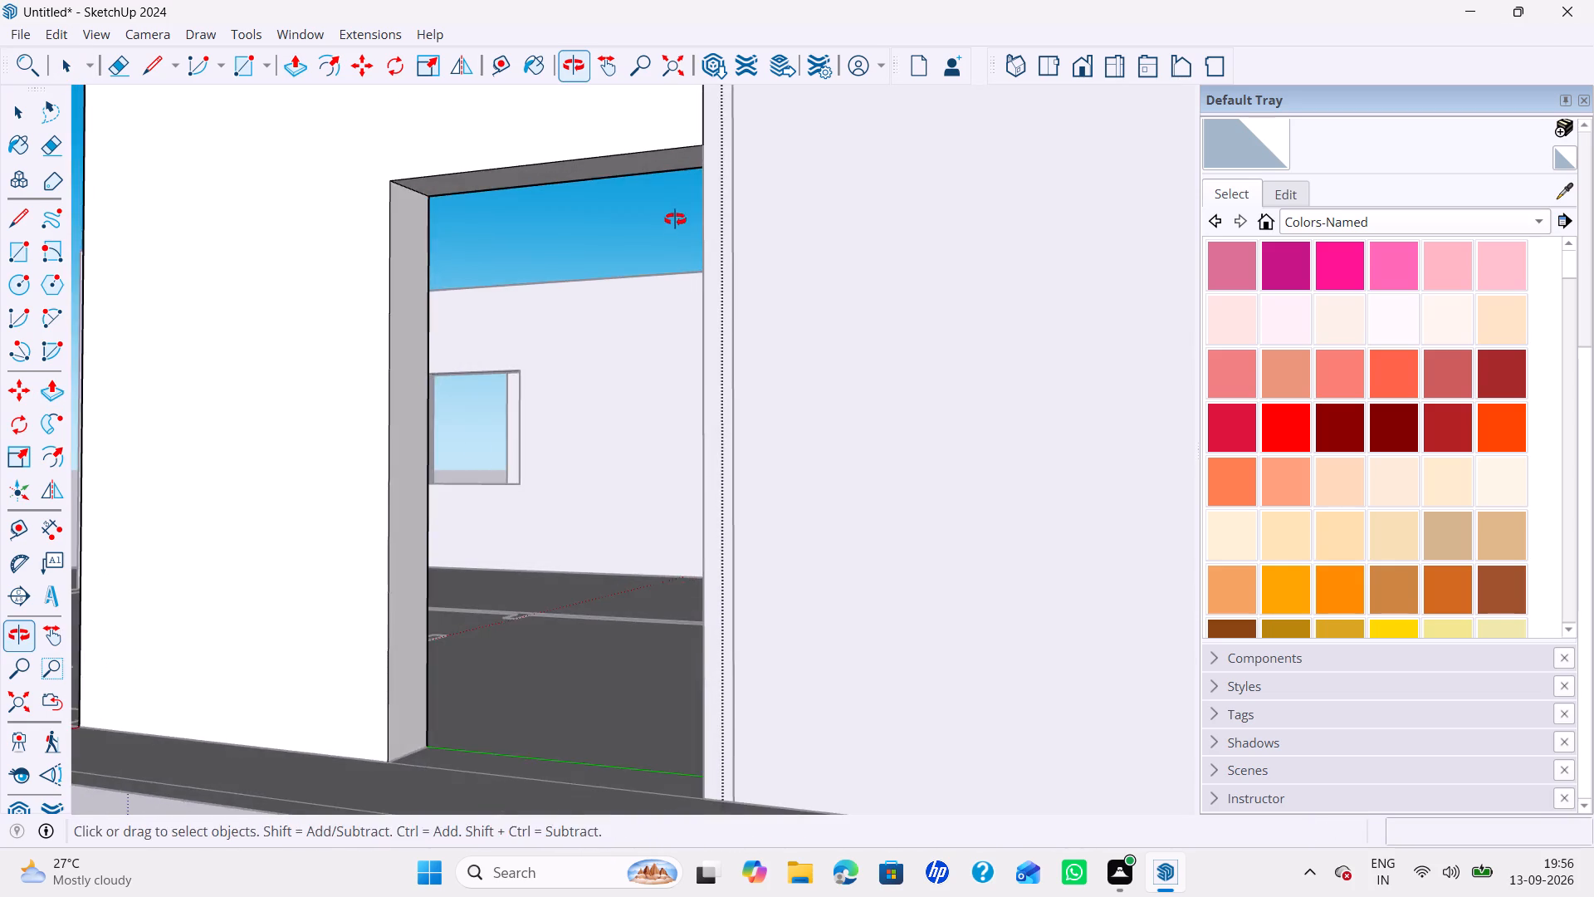
middle_click_drag(675, 219, 678, 236)
middle_click_drag(480, 292, 471, 242)
scroll(473, 262, "up", 2)
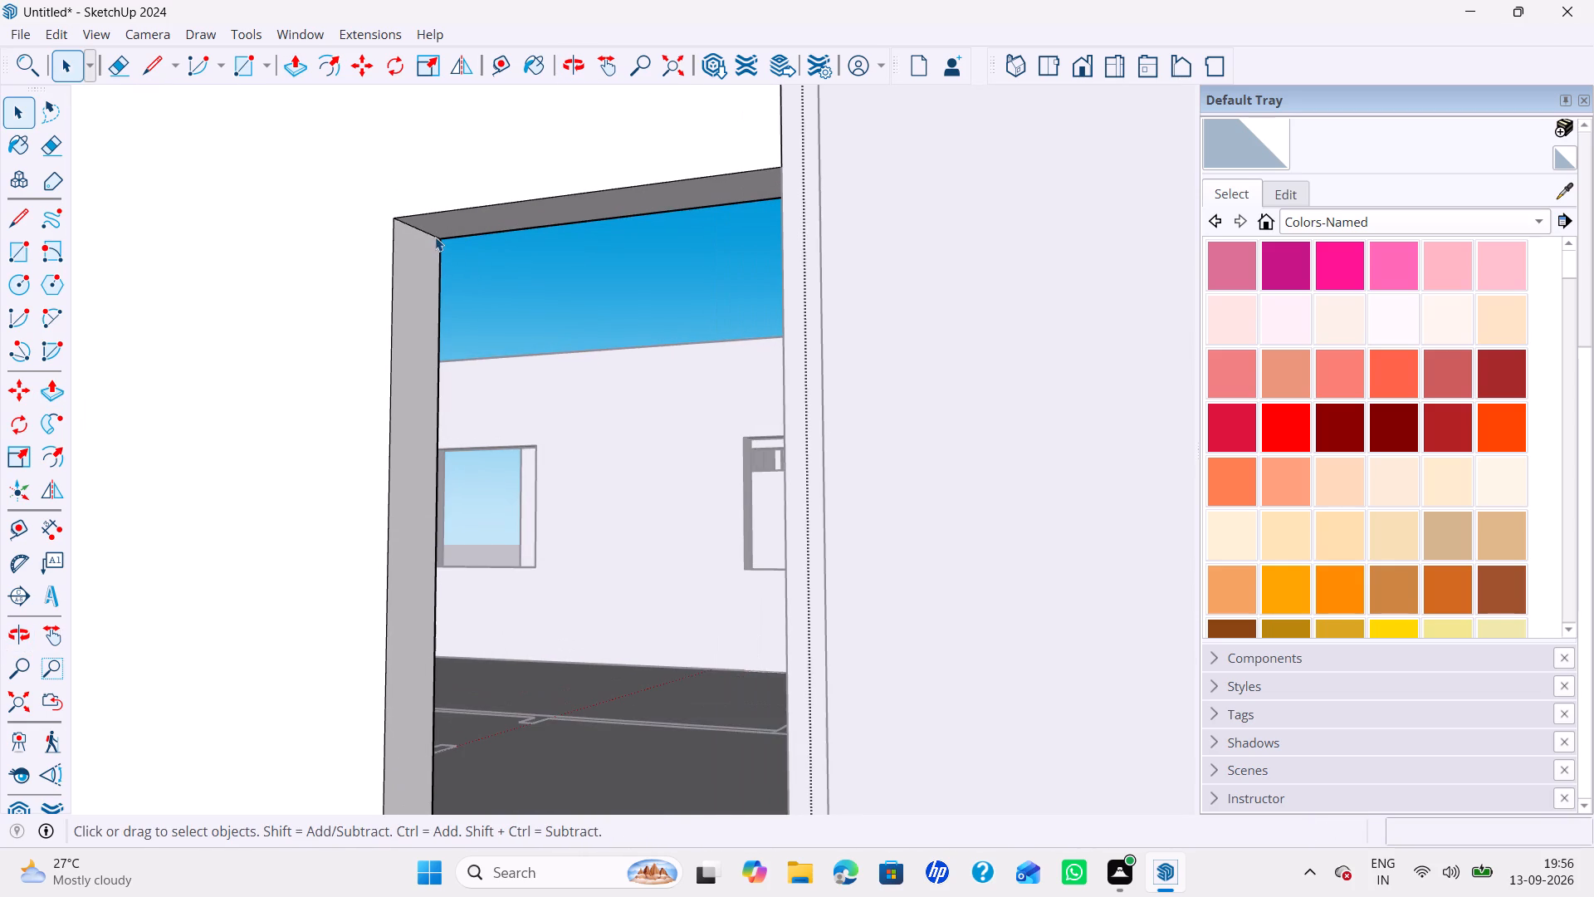
left_click(435, 237)
scroll(437, 245, "up", 1)
key("m")
double_click(443, 246)
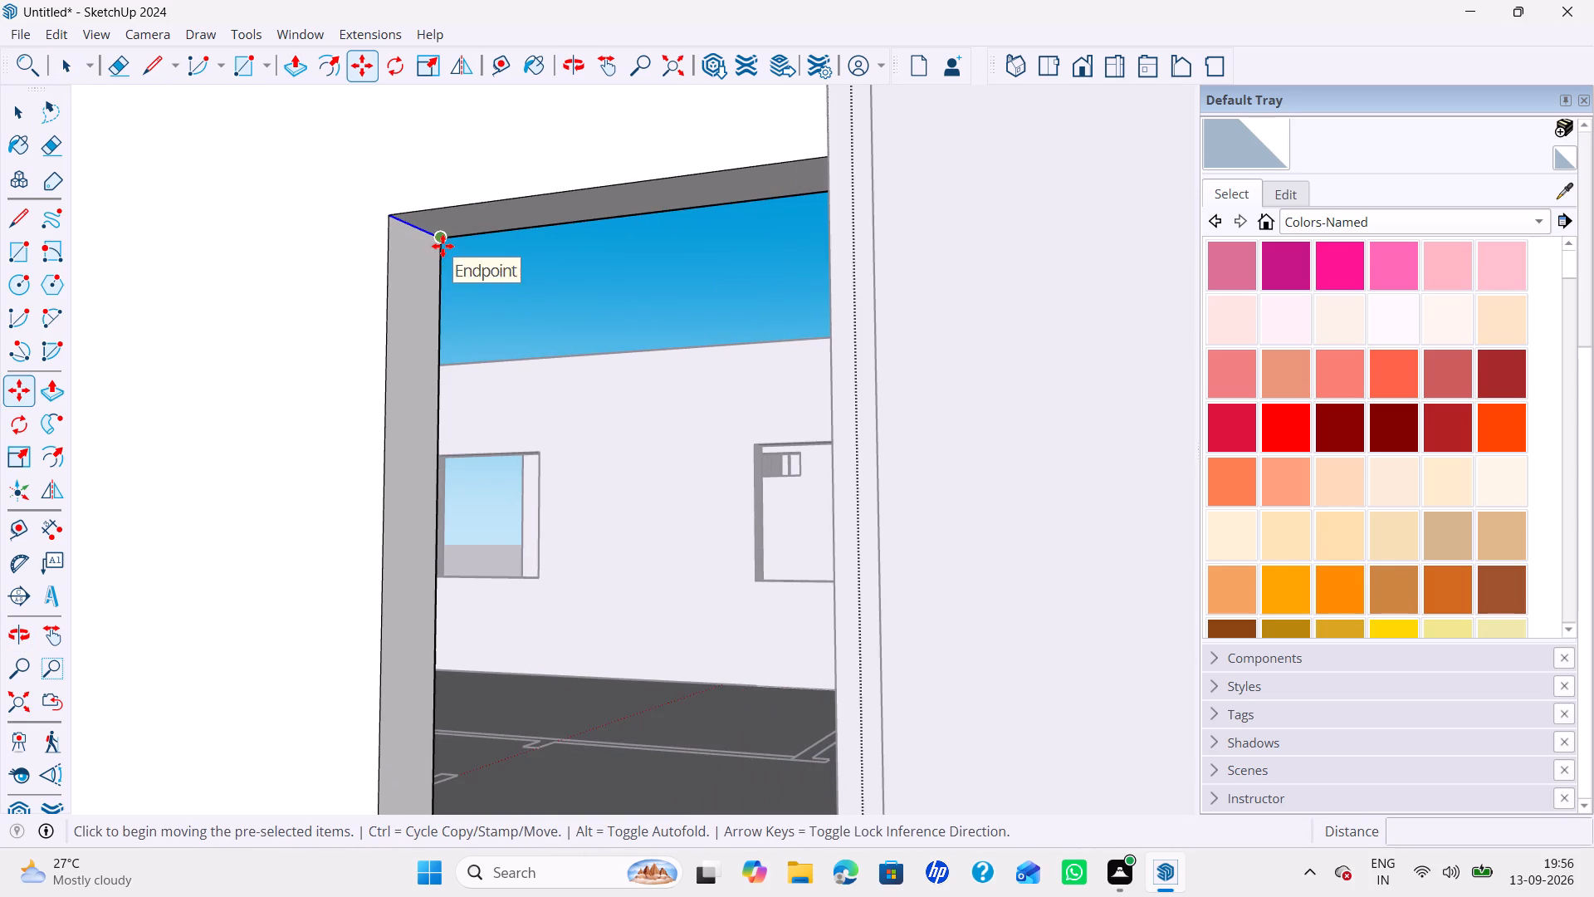
key("Up")
type("4'")
key("Return")
Extend the section of the end face below the copied edge across the gap to the corner piece, forming the window sill wall.
key("p")
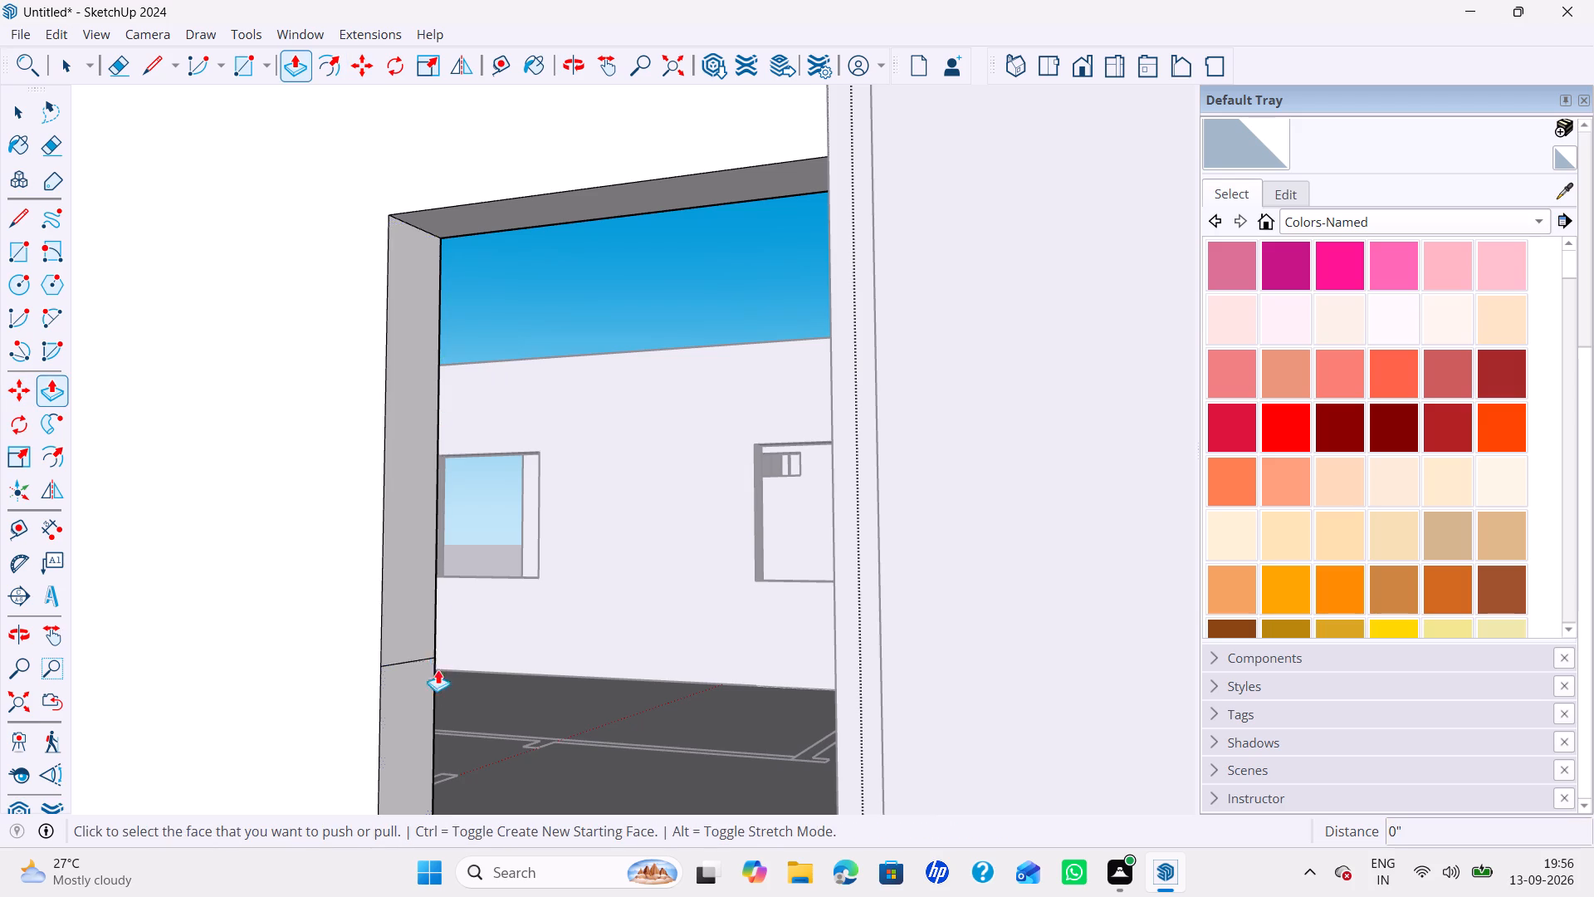
scroll(413, 723, "down", 1)
left_click(413, 723)
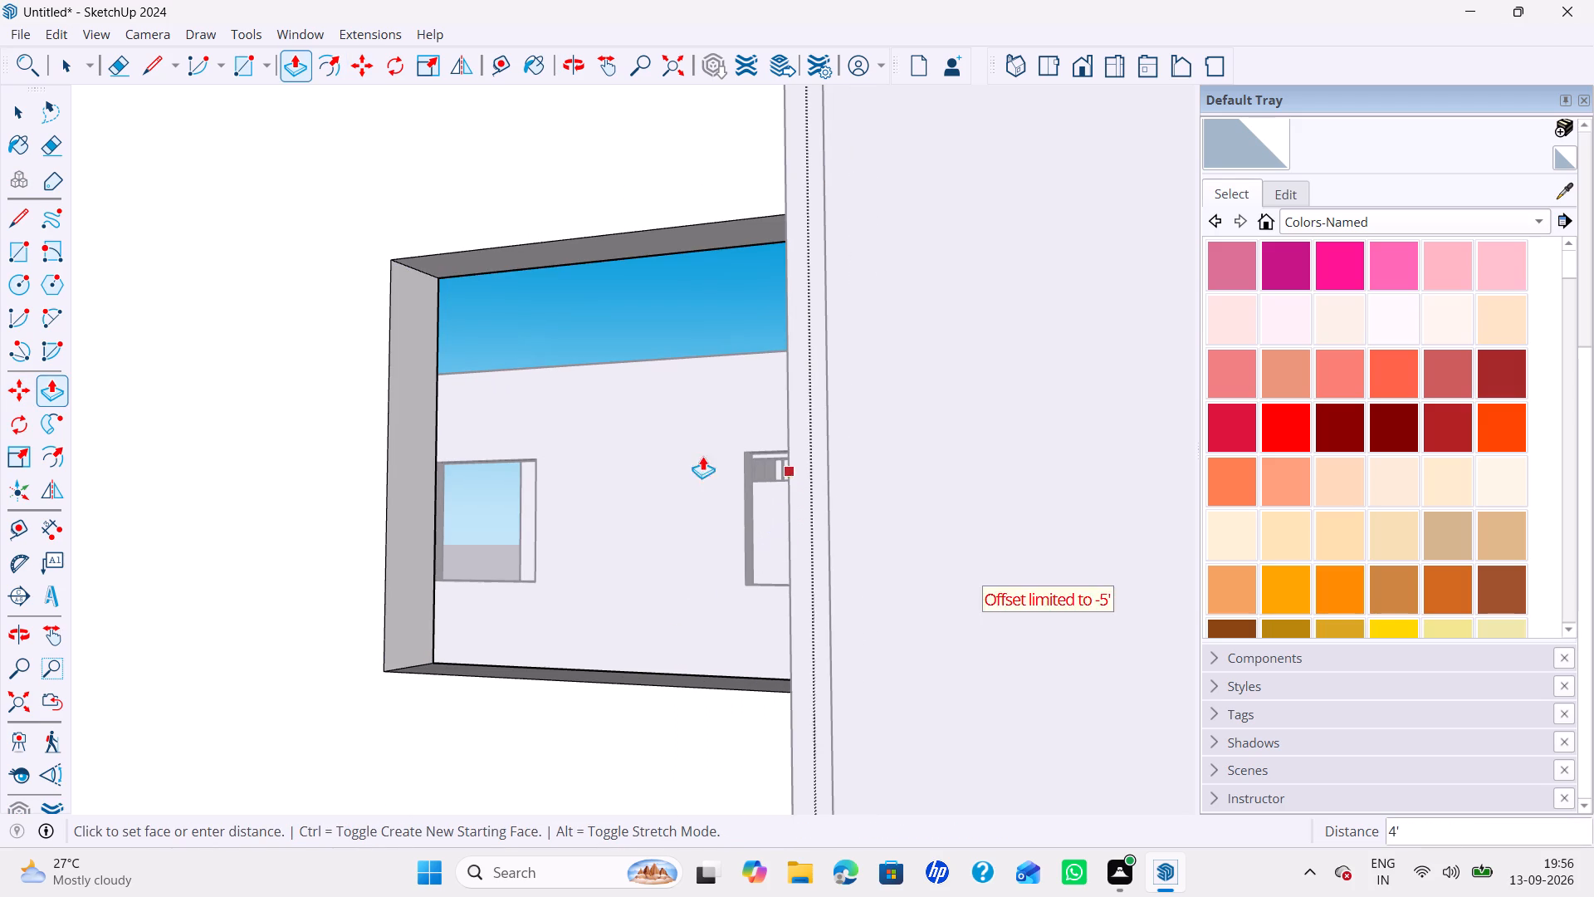
left_click(680, 466)
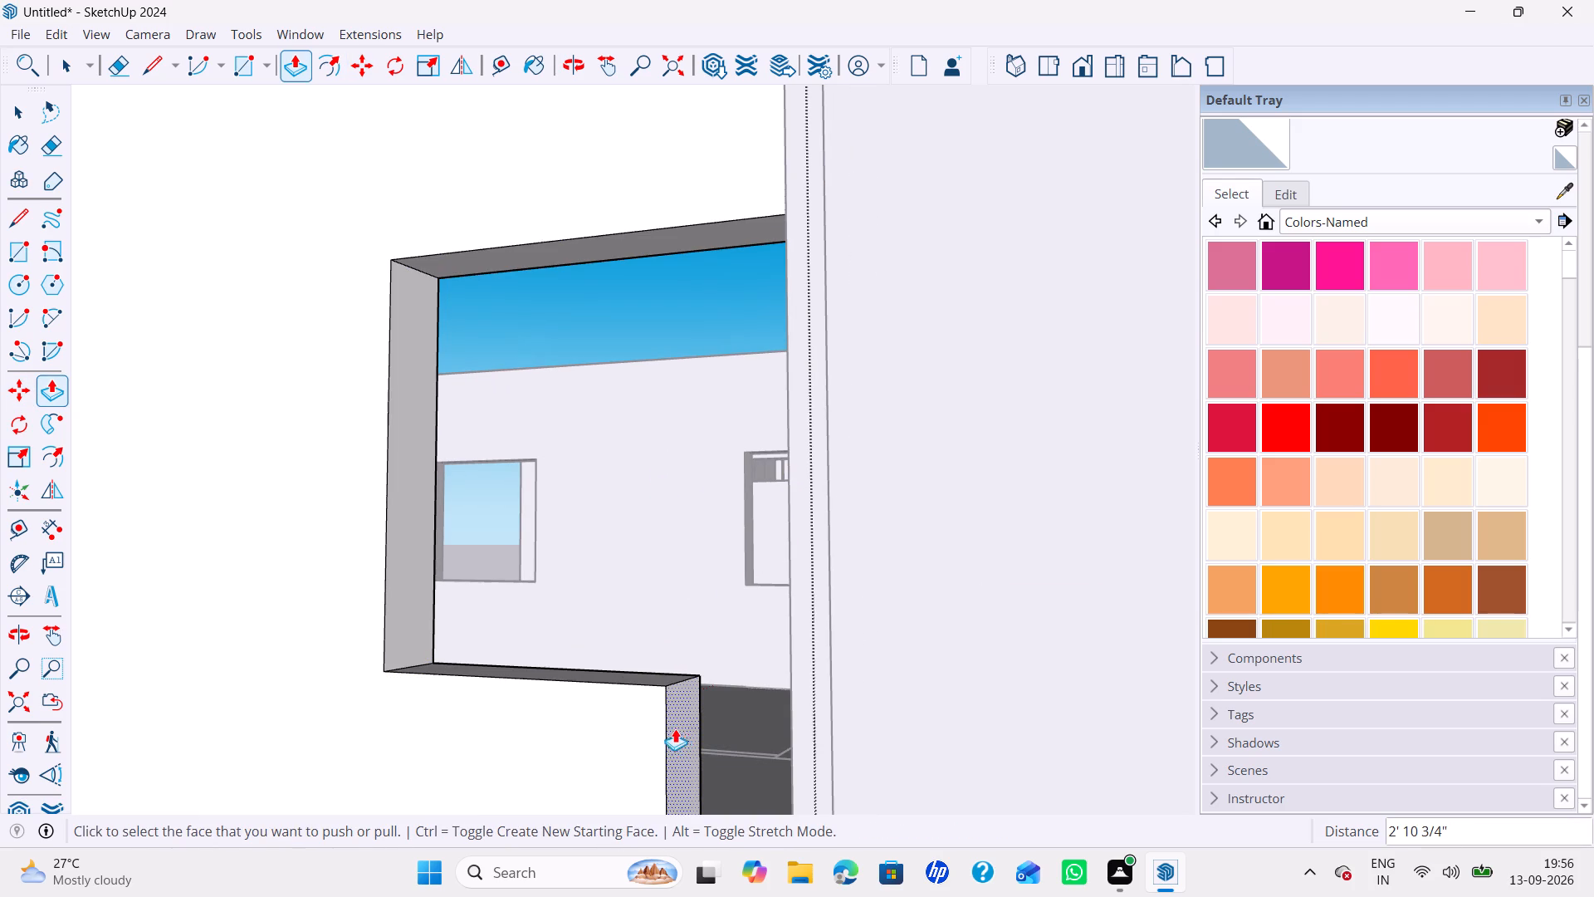
left_click(684, 732)
left_click(790, 496)
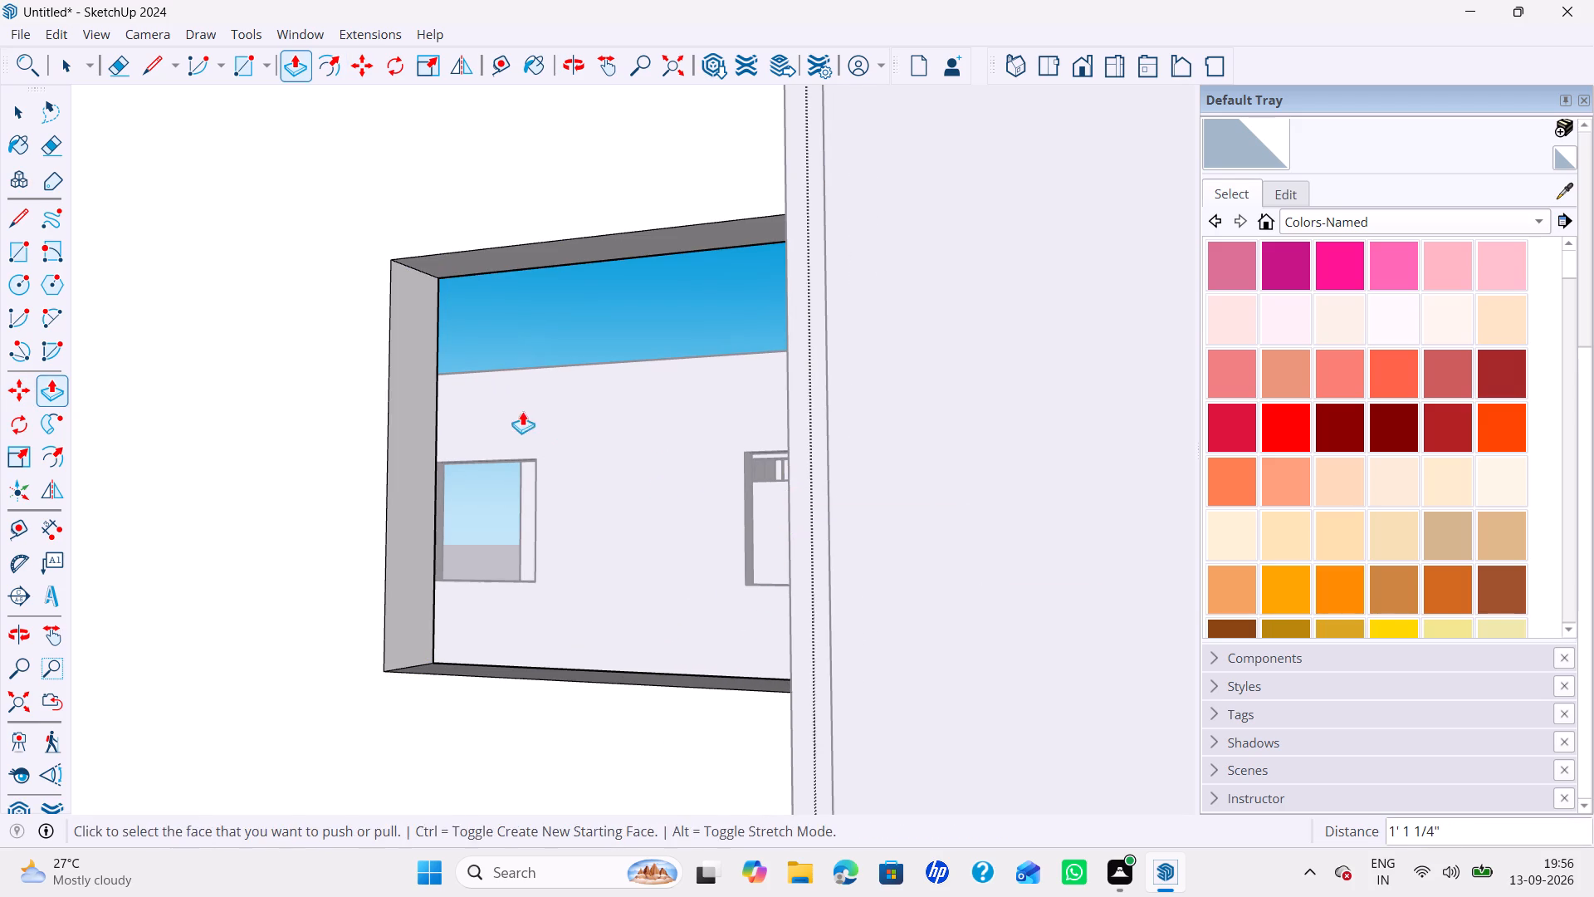
middle_click_drag(515, 403, 708, 640)
scroll(731, 591, "down", 5)
middle_click_drag(731, 591, 531, 349, "shift")
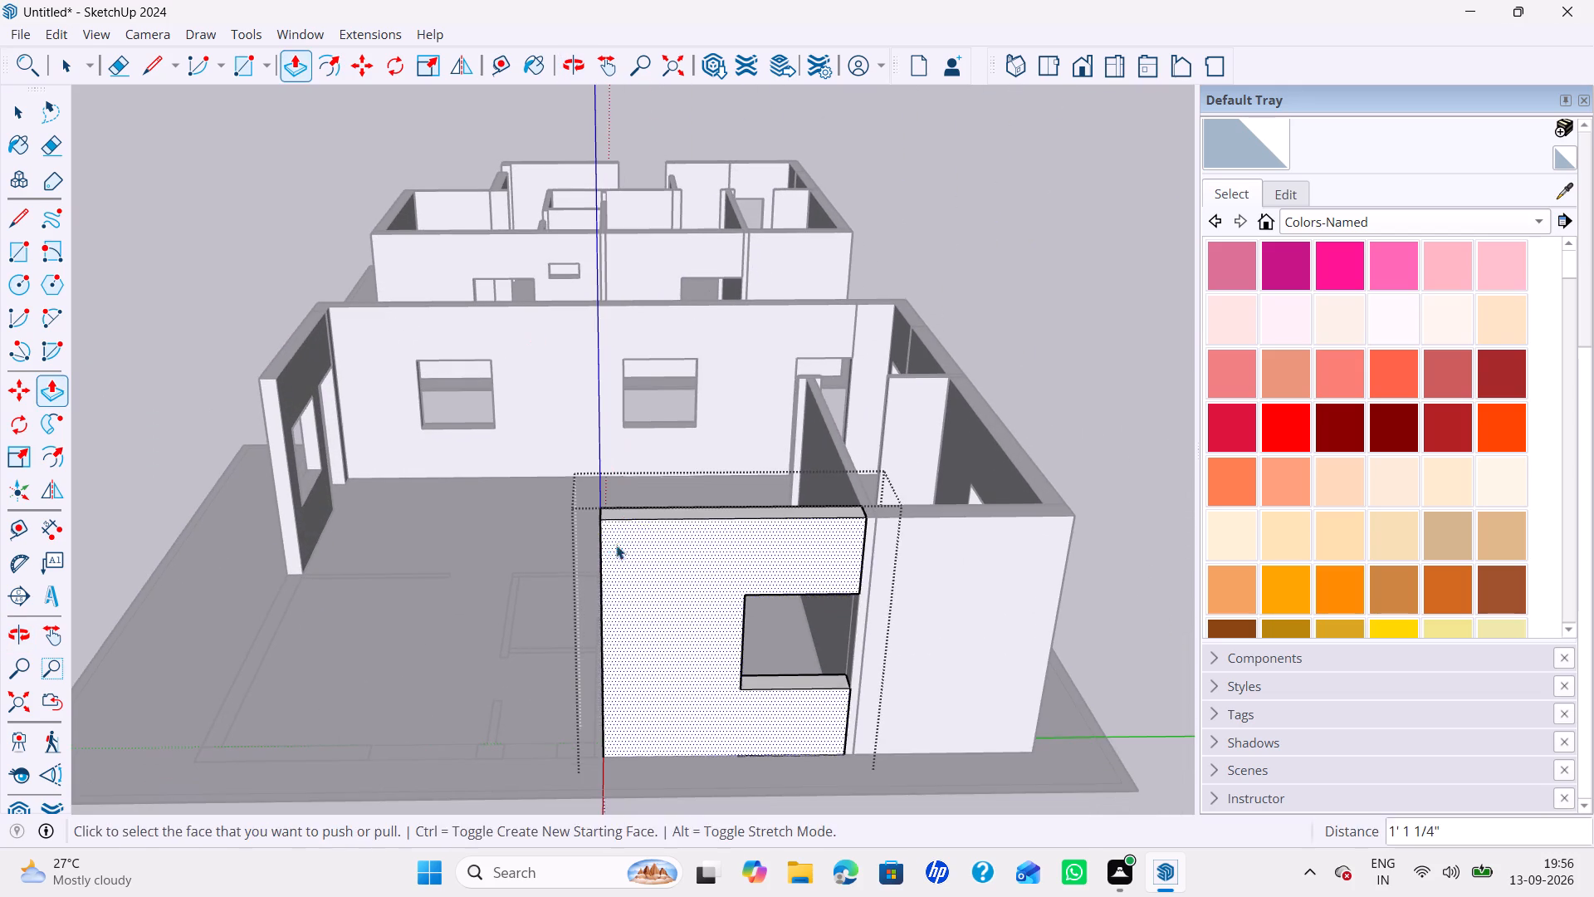
key("space")
Open the short flat interior partition with the hooked end and raise it to 10', level with the long raised partition.
middle_click_drag(600, 556, 1063, 669)
scroll(705, 547, "up", 3)
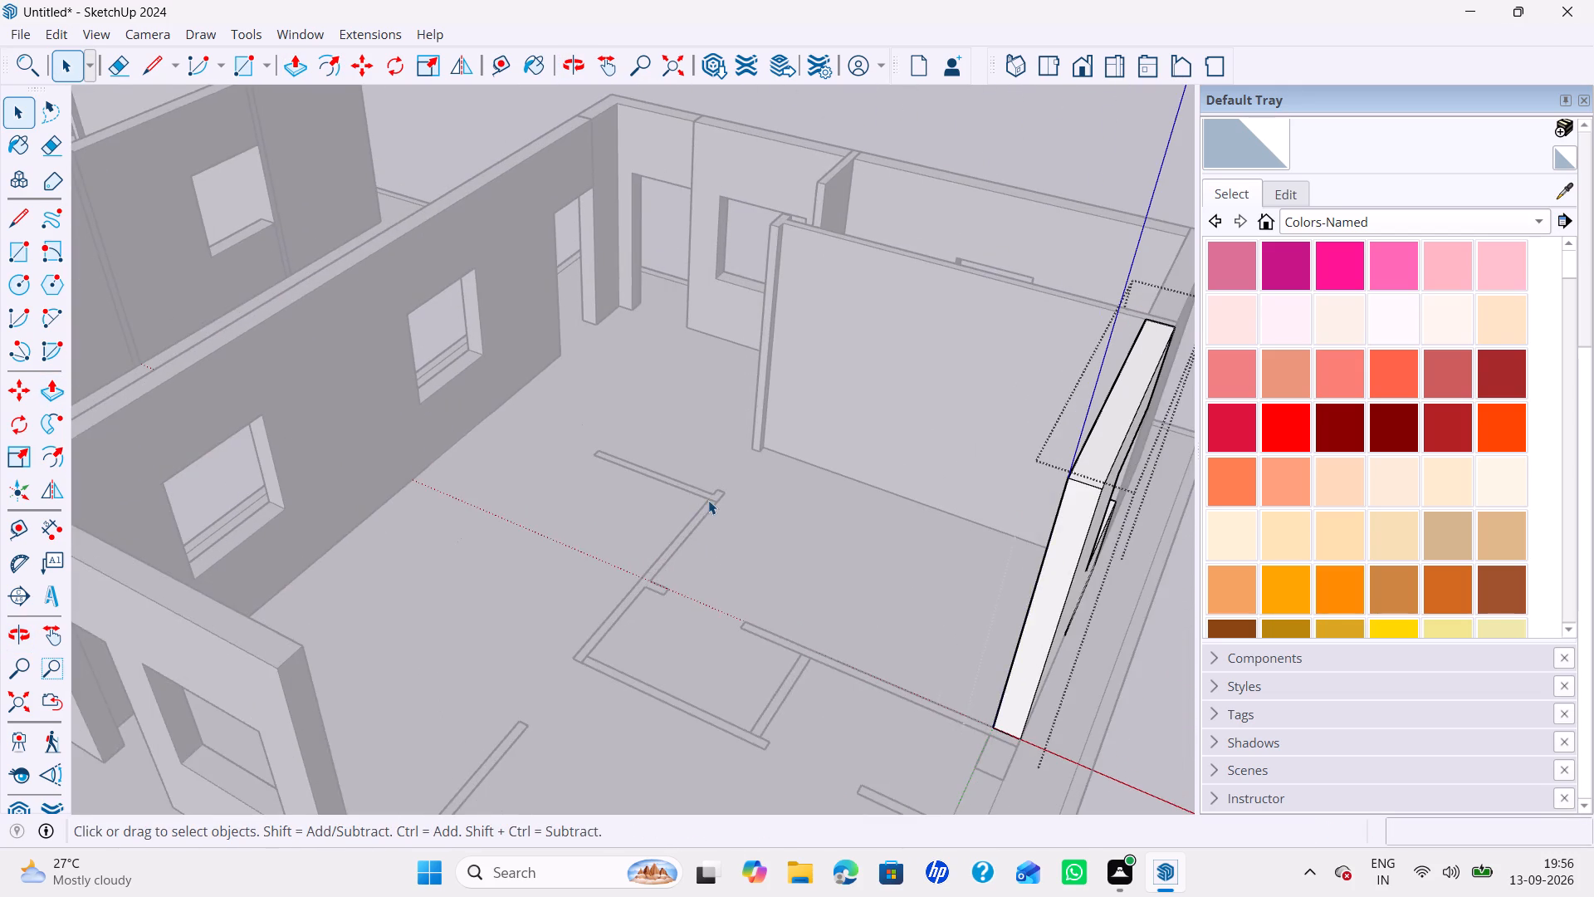
left_click(708, 500)
scroll(714, 491, "up", 13)
double_click(672, 493)
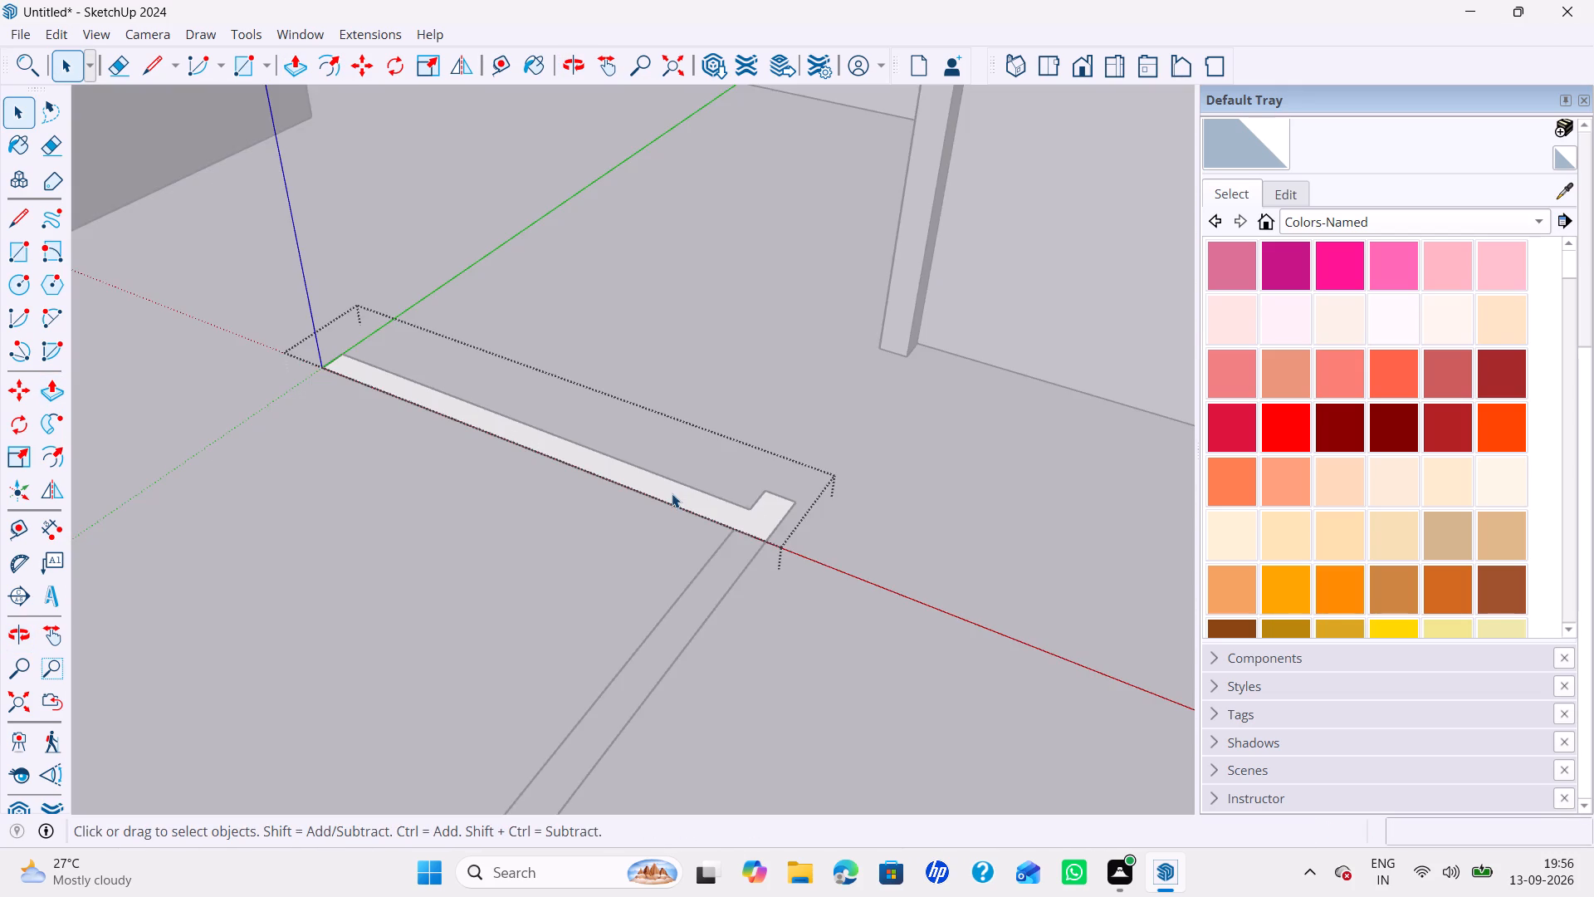
scroll(672, 493, "down", 13)
key("p")
left_click(696, 501)
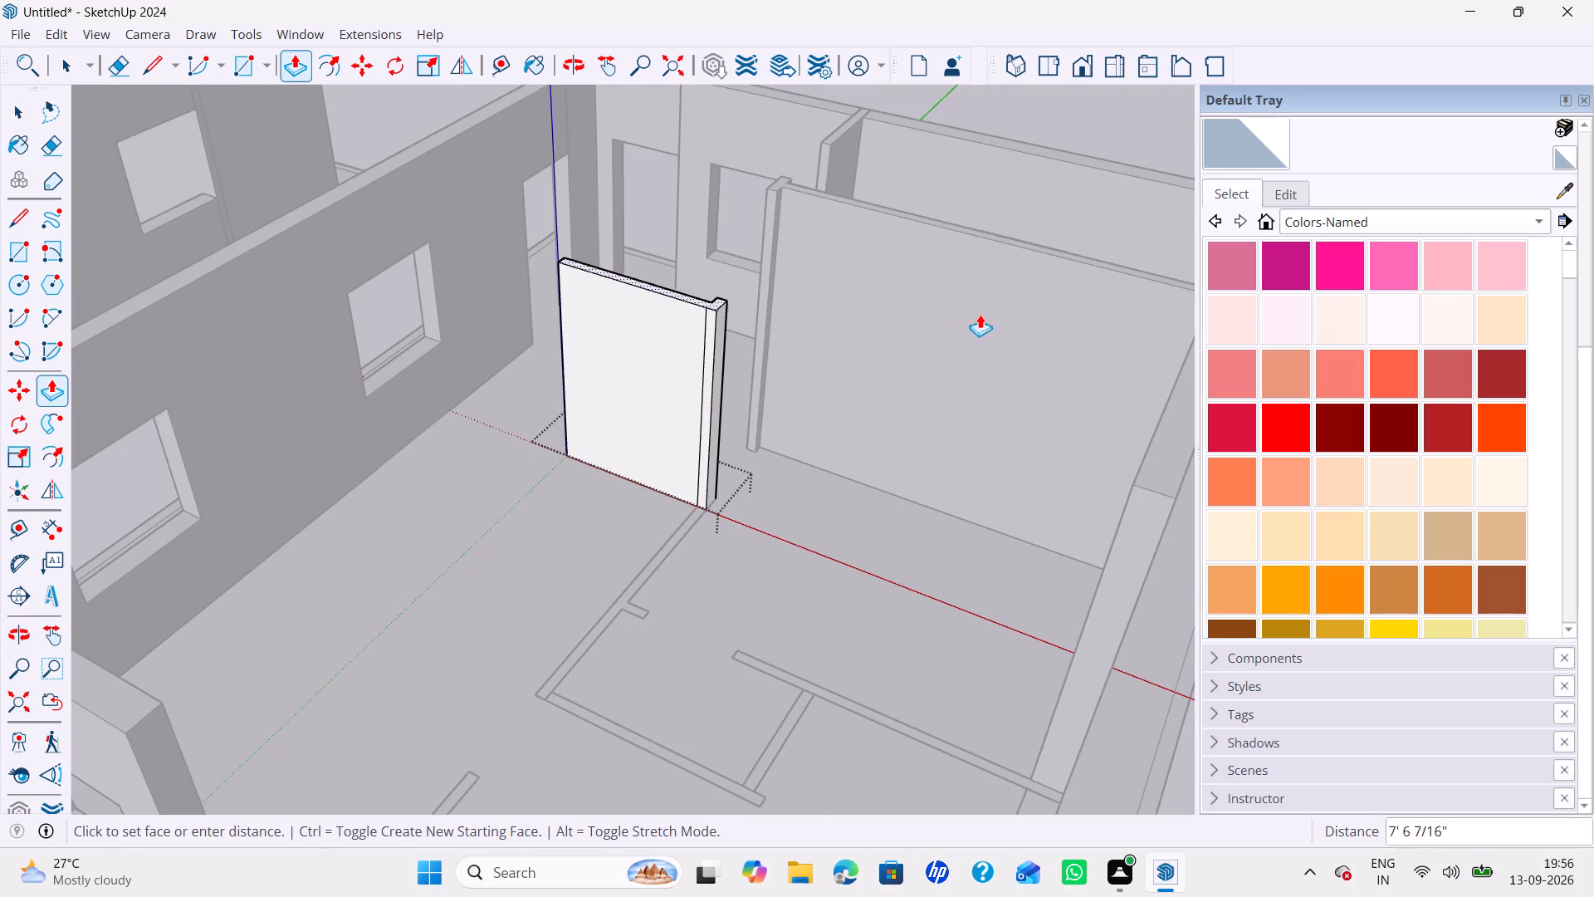
left_click(1071, 257)
key("space")
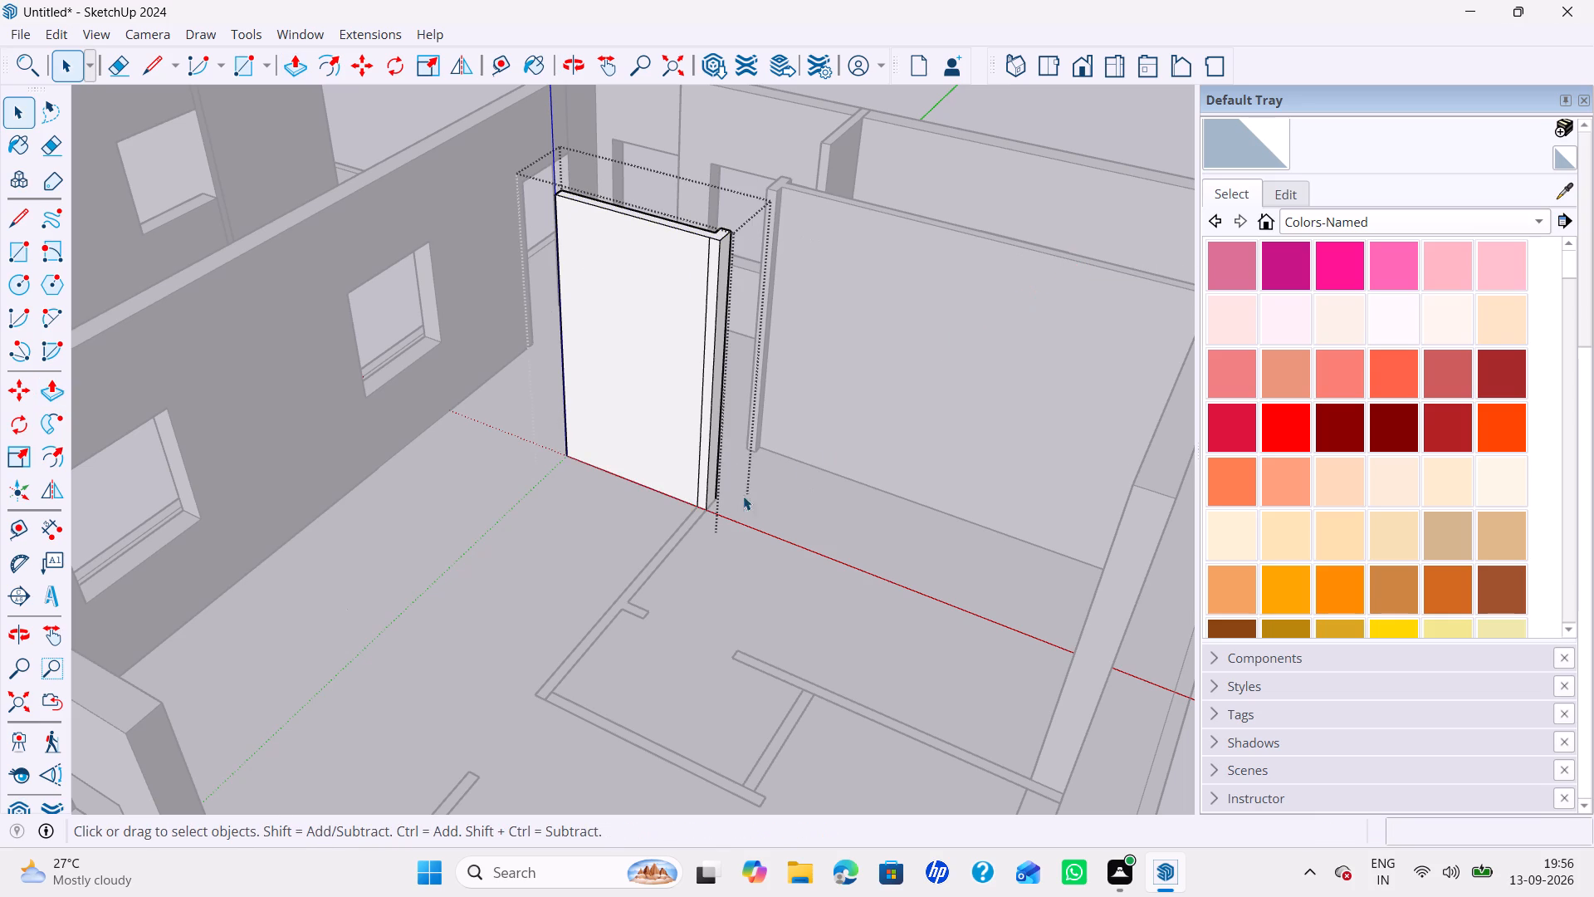
Erase the leftover vertical seam line on the face of the raised hooked-end partition.
key("e")
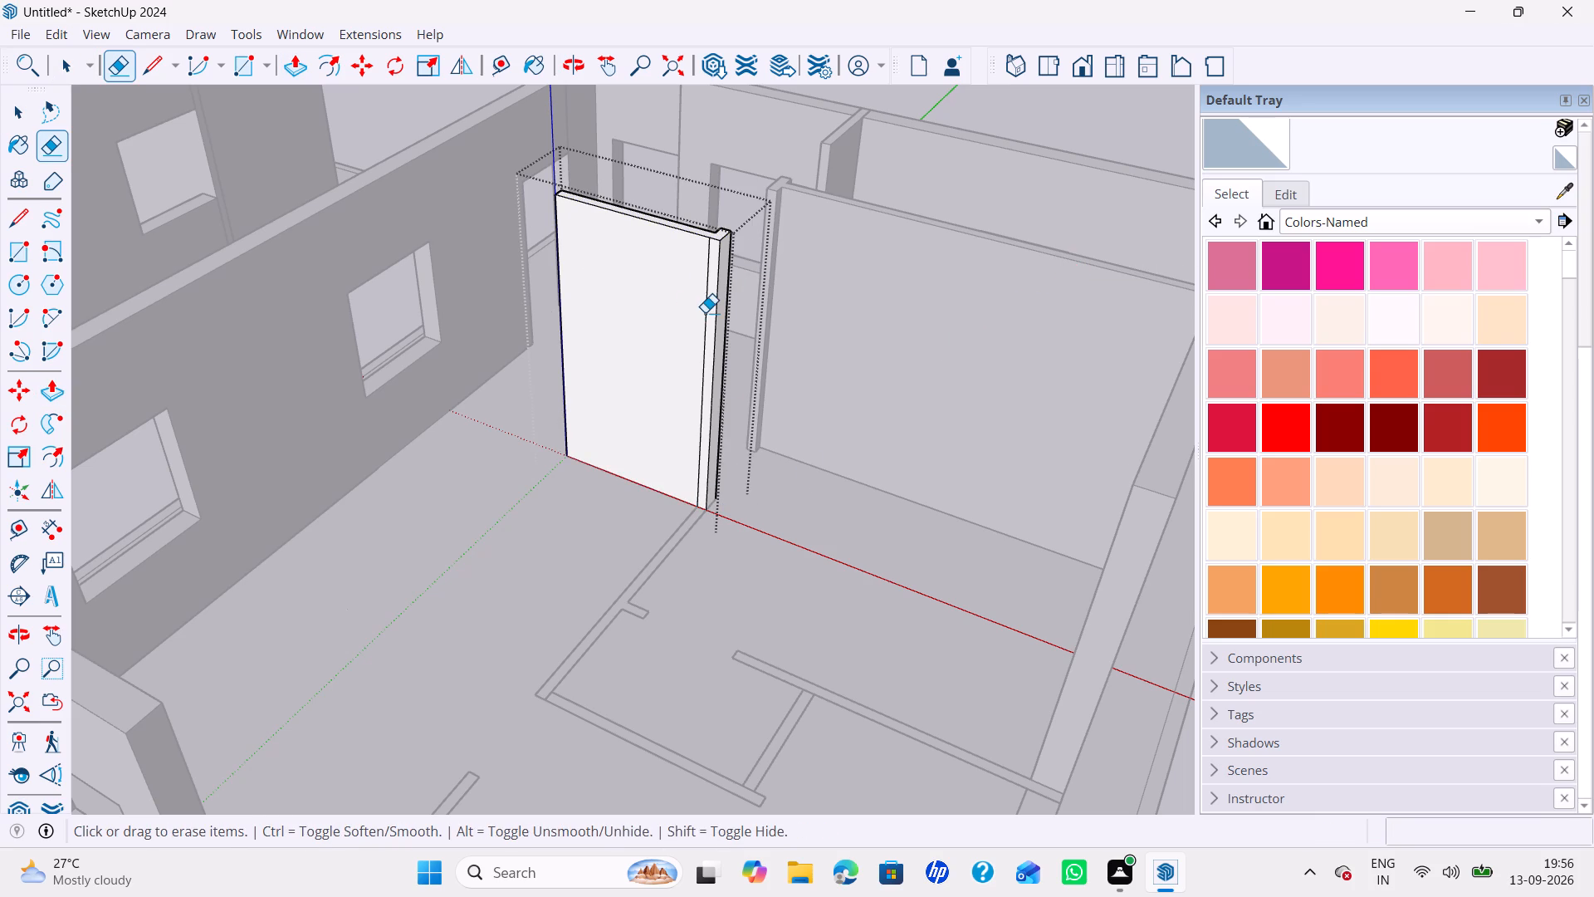
left_click(705, 312)
key("space")
Open the flat interior partition with the small side stub, adjoining the raised hooked-end partition, and raise it to 10'.
double_click(629, 590)
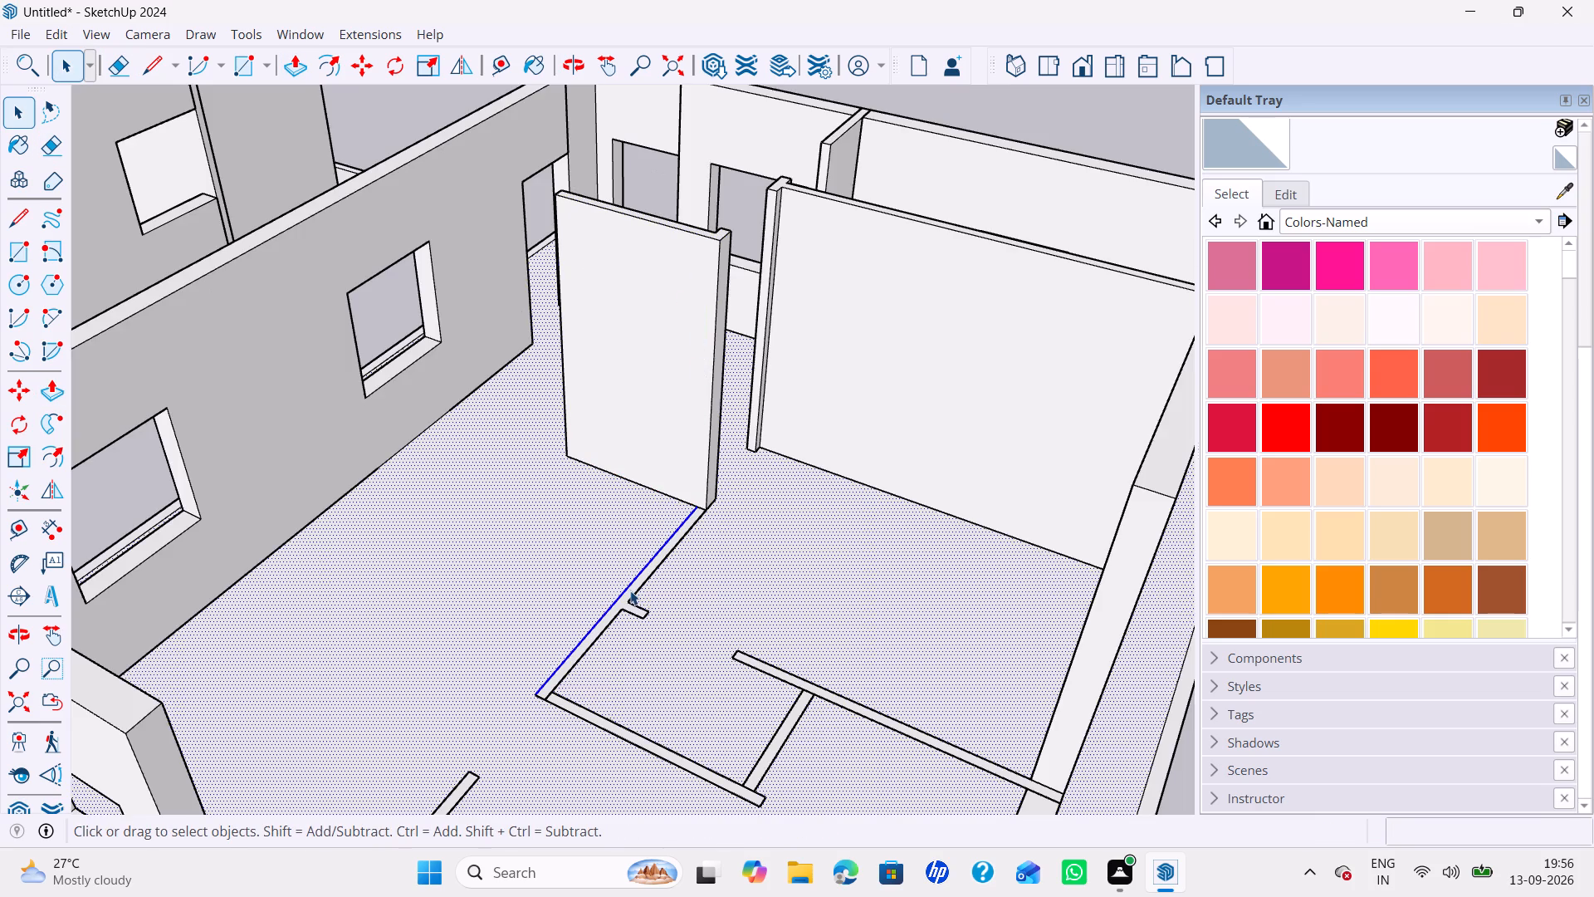
scroll(631, 601, "up", 5)
double_click(624, 600)
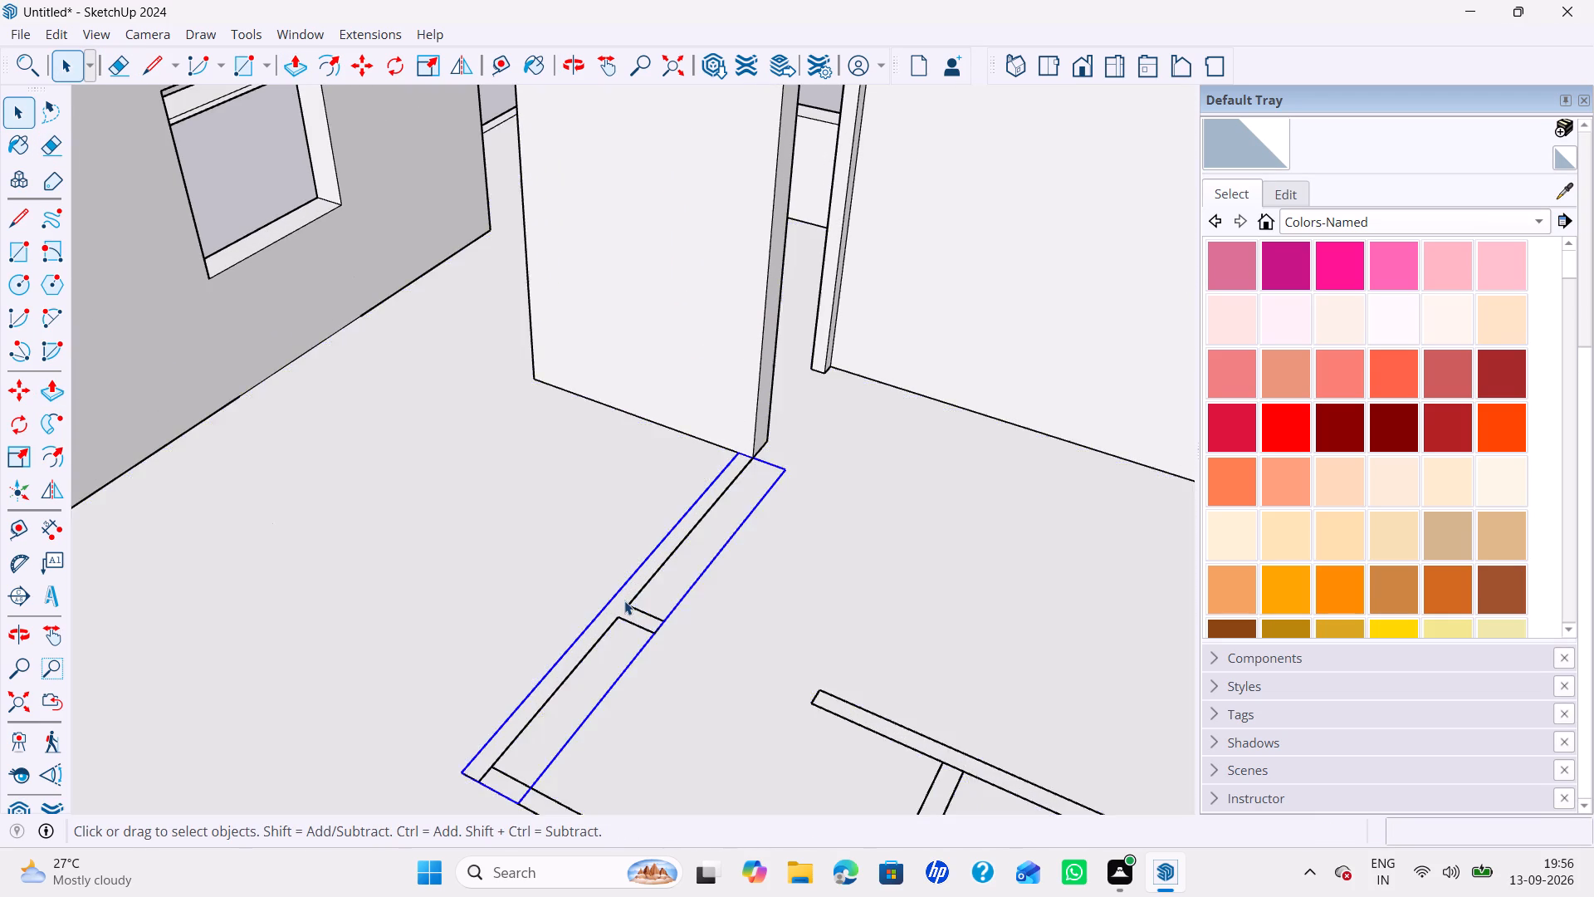
key("p")
left_click(624, 600)
scroll(754, 556, "down", 3)
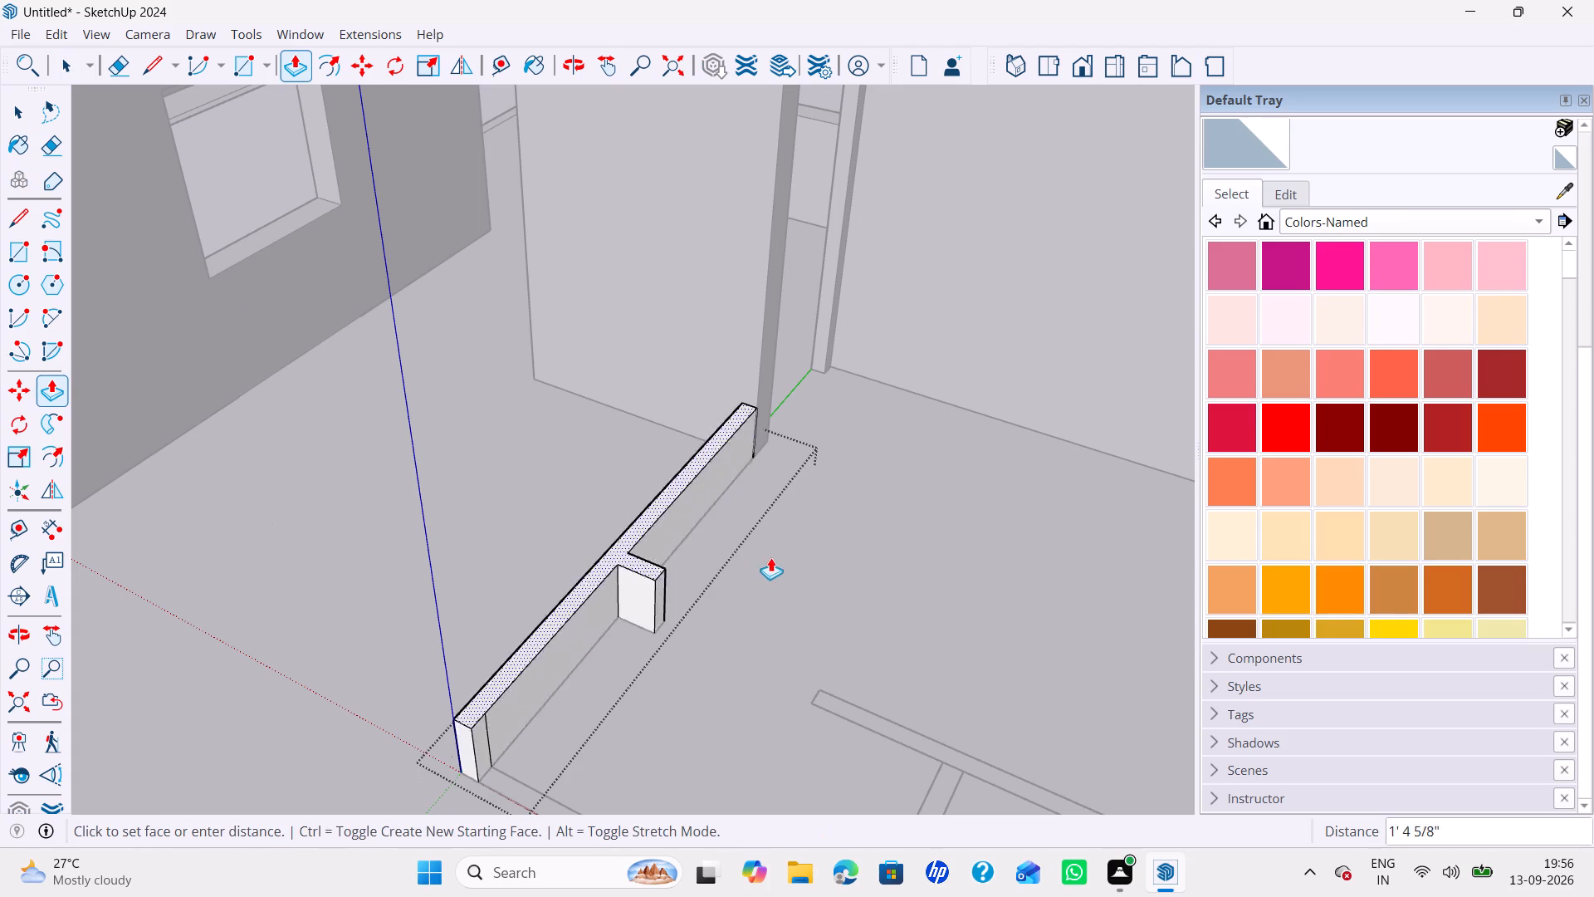
scroll(770, 557, "down", 11)
left_click(945, 502)
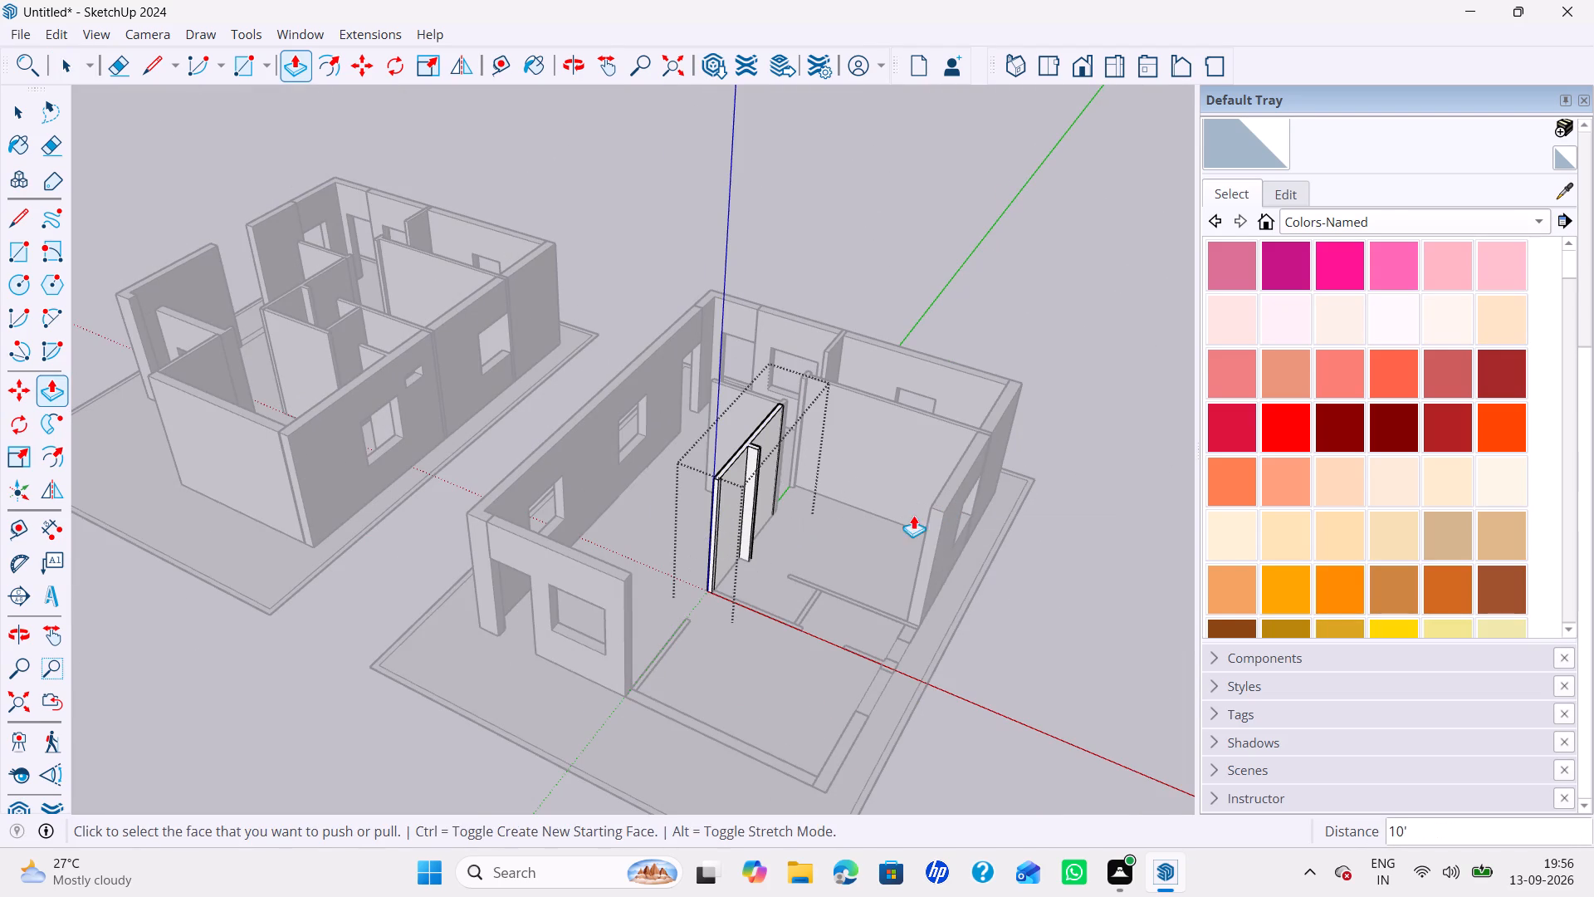
Erase the leftover vertical seam line near the free end of the raised stubbed partition.
key("space")
scroll(724, 507, "up", 7)
middle_click_drag(722, 502, 697, 466)
scroll(716, 502, "up", 1)
key("e")
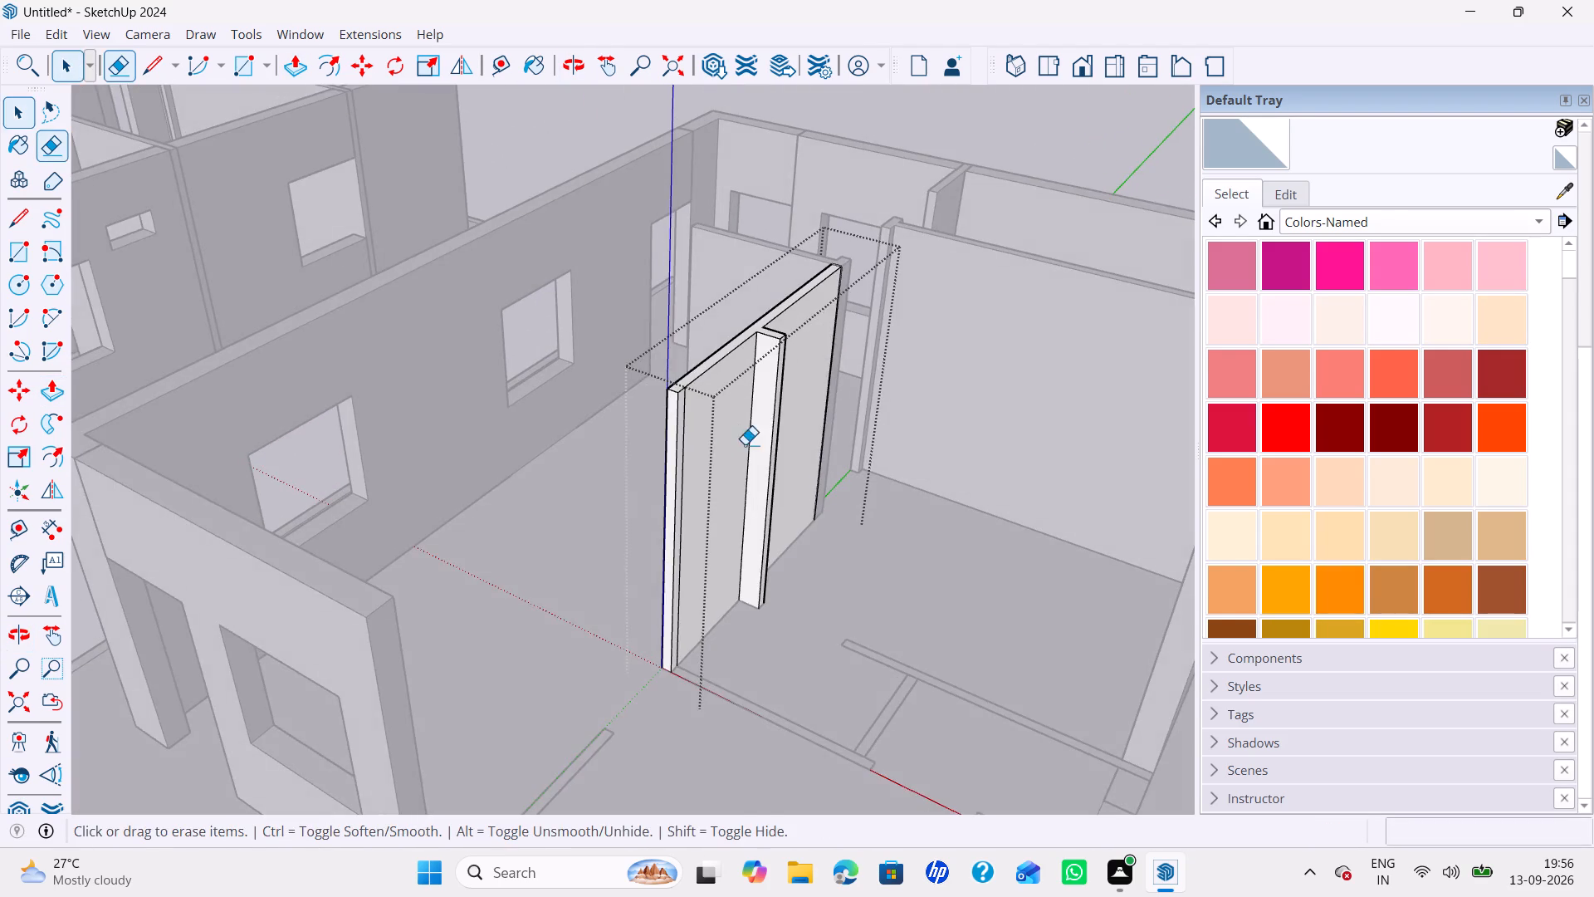
scroll(696, 455, "up", 4)
left_click(680, 452)
scroll(660, 444, "down", 4)
middle_click_drag(640, 444, 1005, 444)
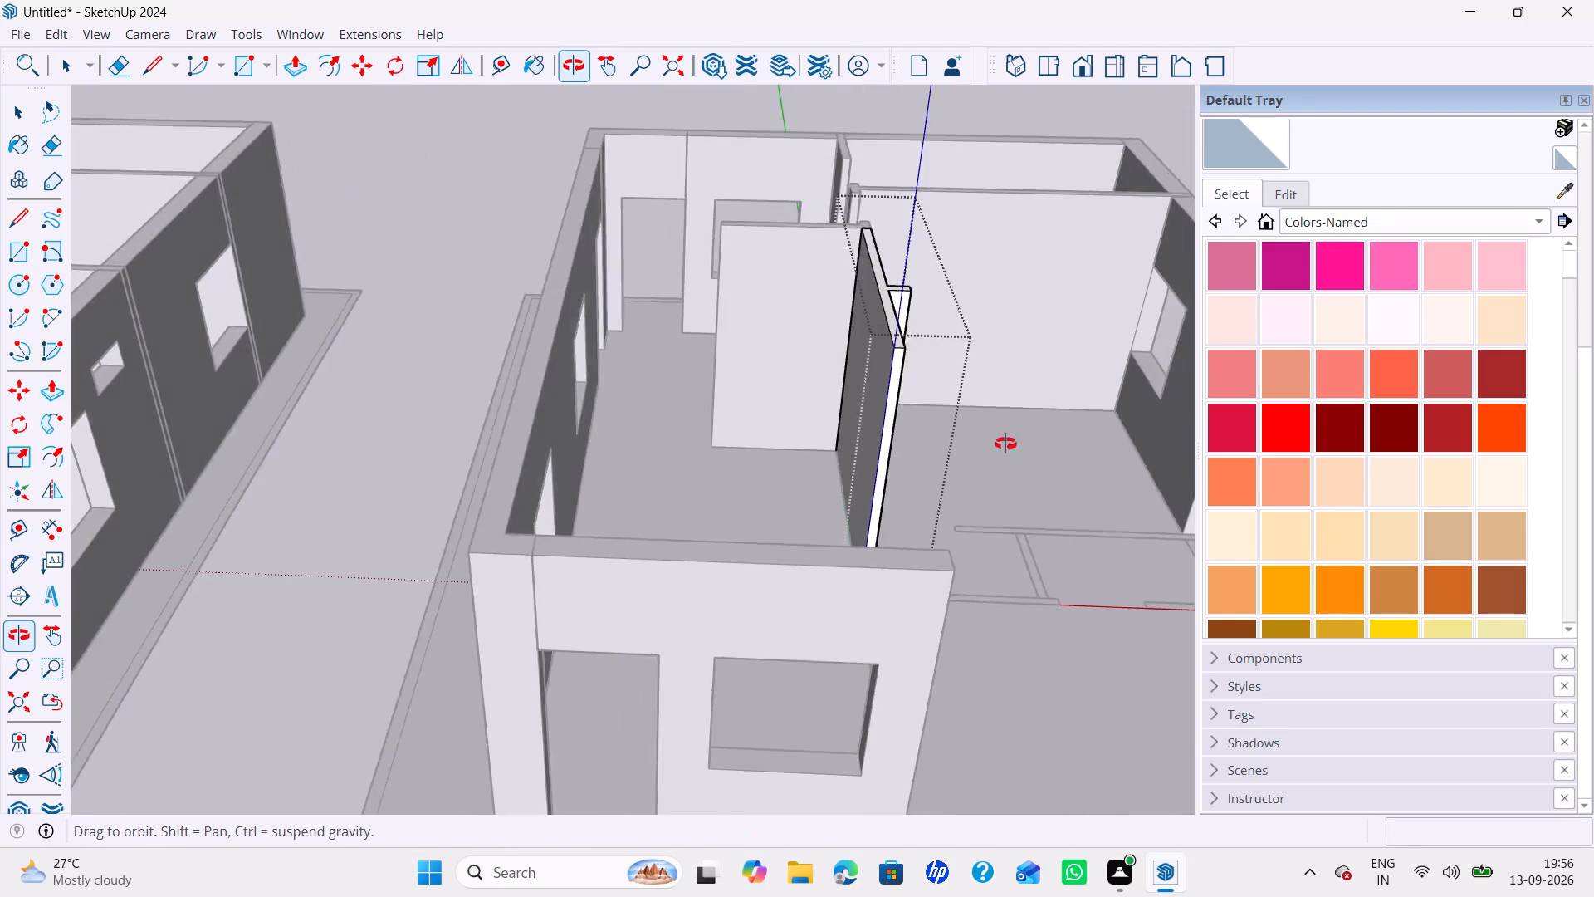
middle_click_drag(1005, 444, 599, 396)
key("space")
Open the long straight flat partition that meets the outer wall at the raised windowed section and raise it to 10'.
scroll(863, 458, "down", 6)
middle_click_drag(869, 472, 542, 425, "shift")
middle_click_drag(647, 435, 579, 542)
scroll(611, 513, "up", 6)
left_click(651, 412)
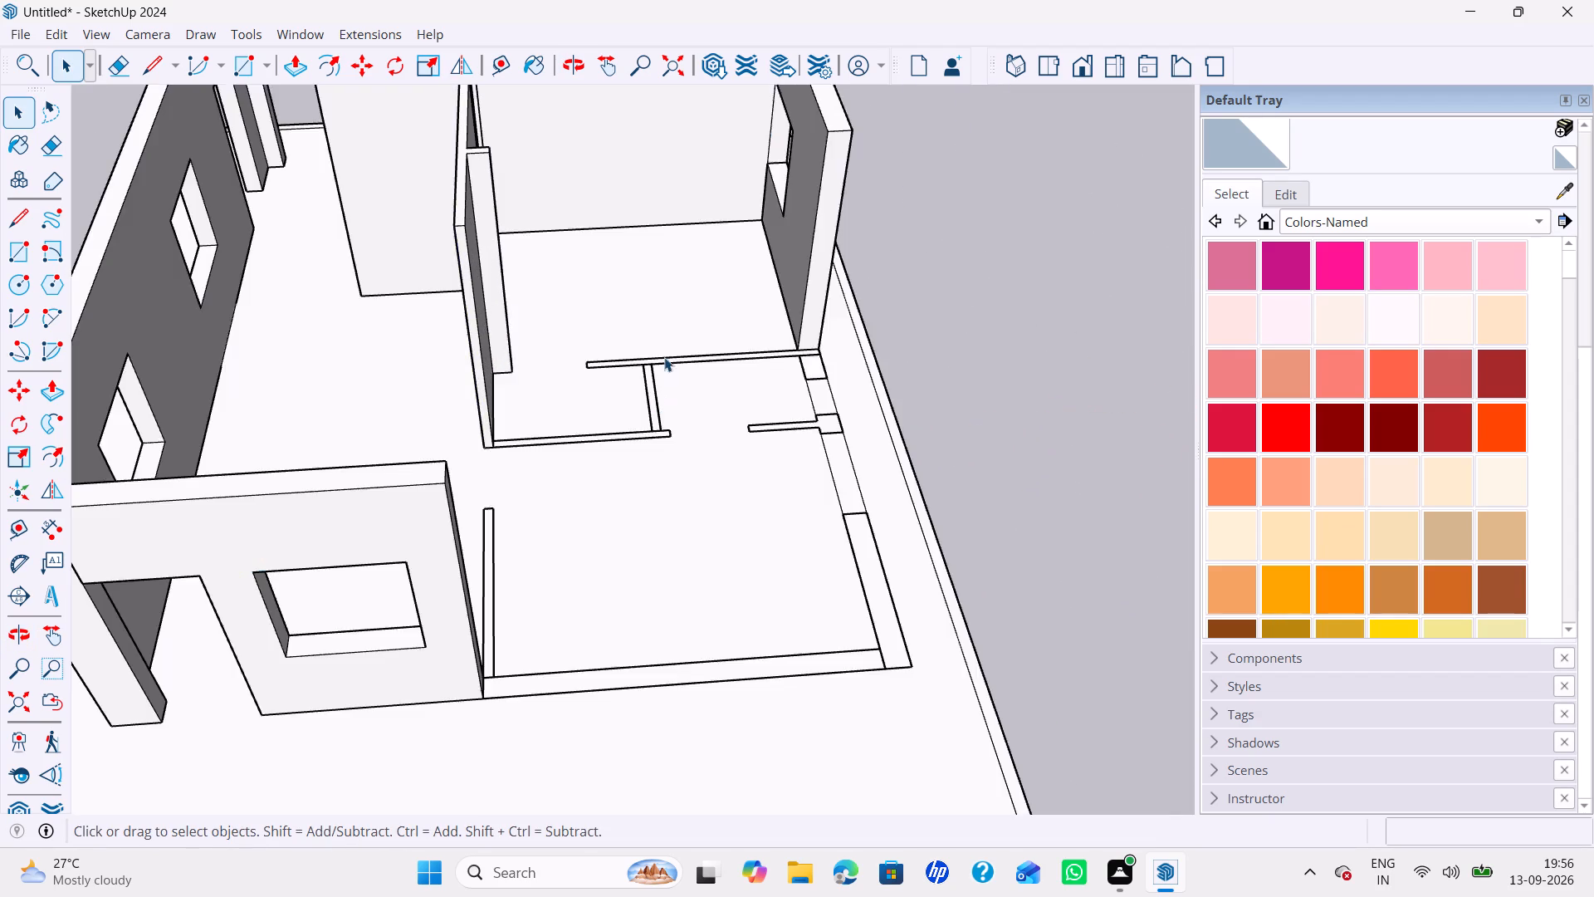
scroll(664, 357, "up", 14)
double_click(607, 375)
scroll(607, 375, "down", 4)
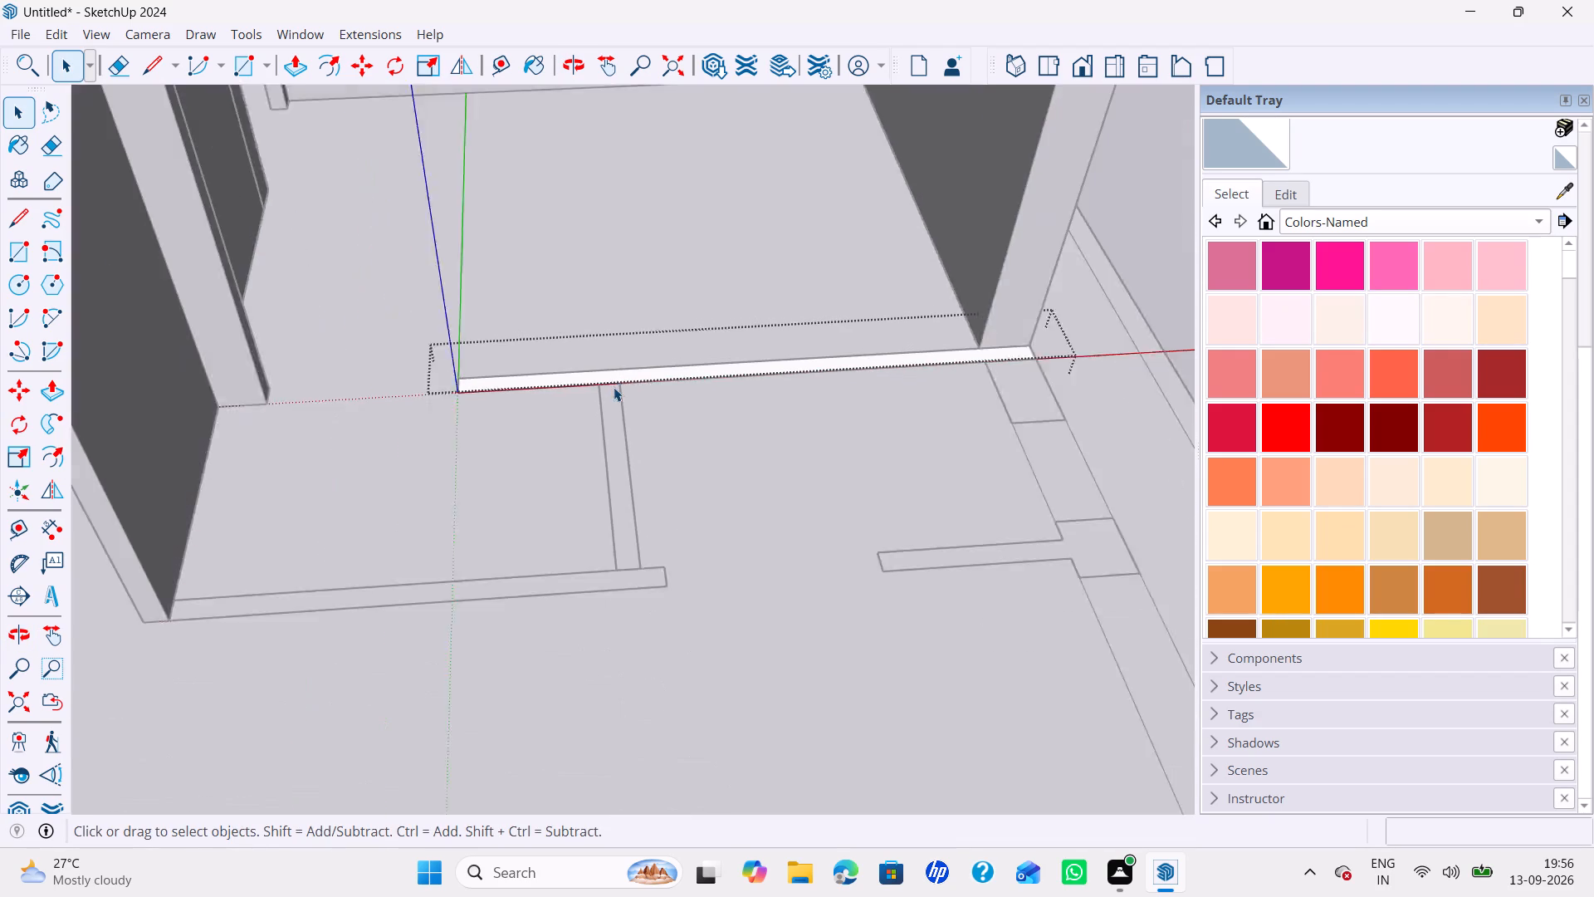
scroll(614, 387, "down", 10)
key("p")
left_click(596, 382)
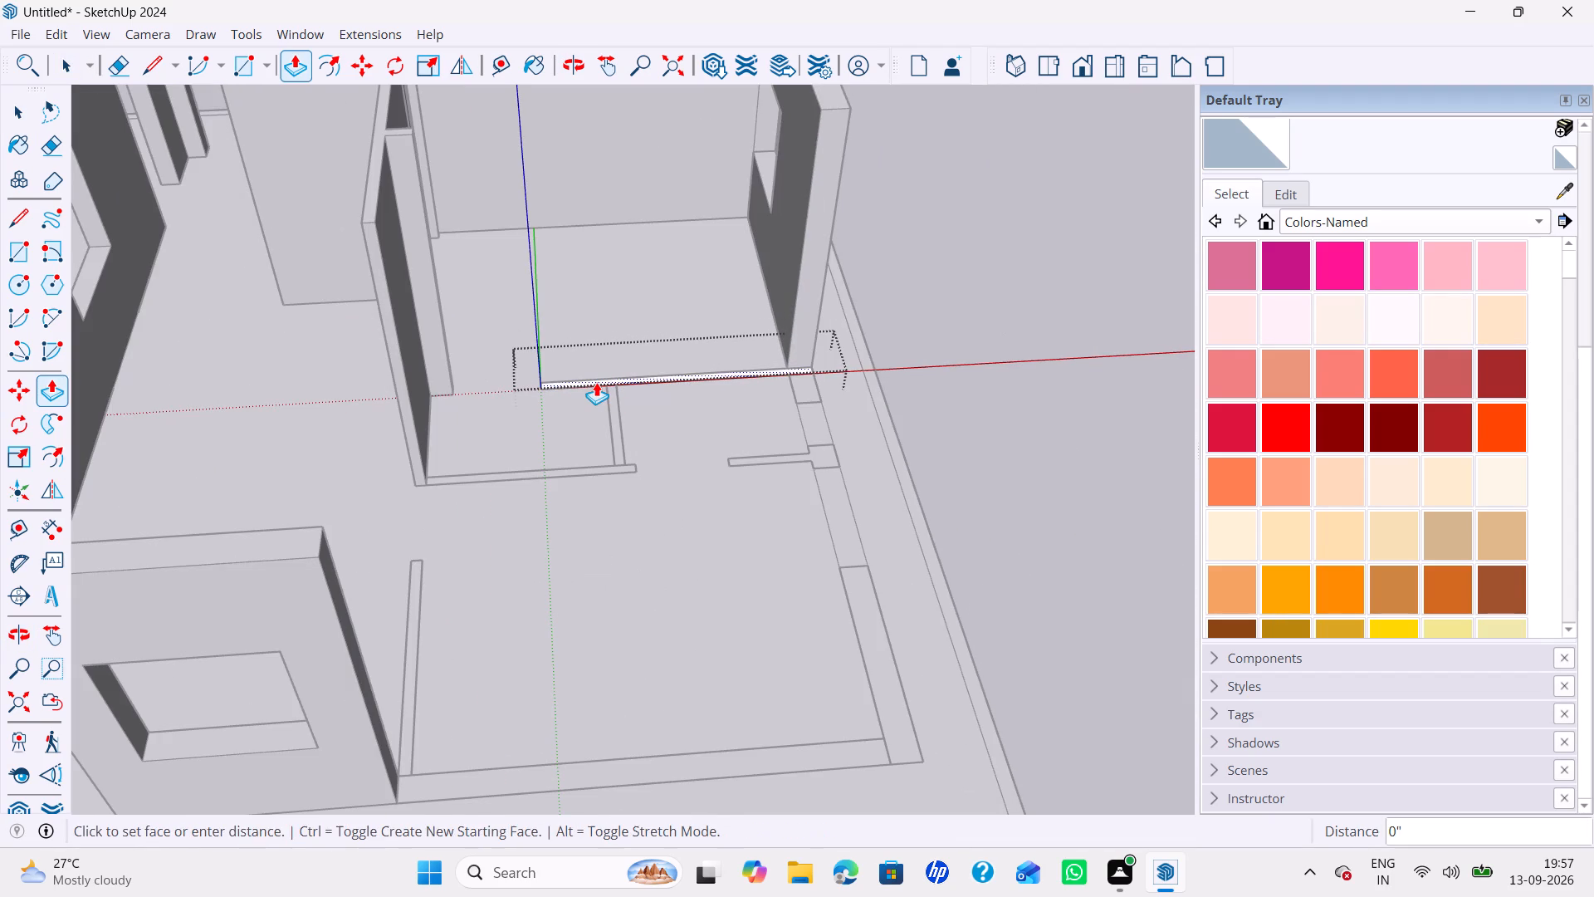
left_click(364, 222)
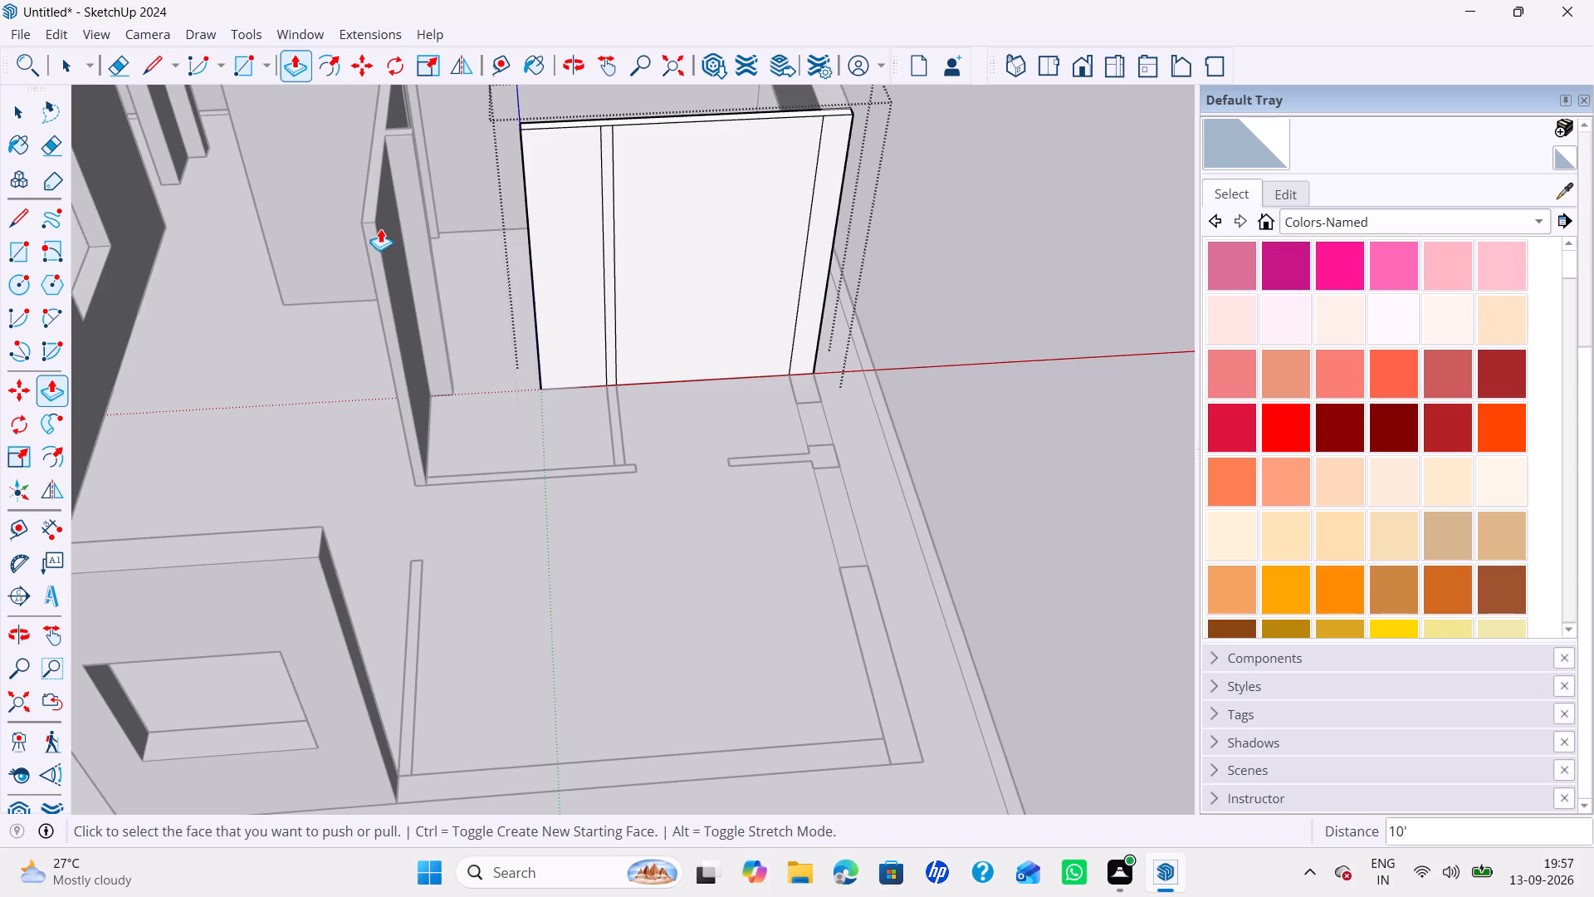
Erase the three leftover vertical seam lines on the face of this straight partition.
key("space")
key("e")
left_click_drag(574, 277, 760, 339)
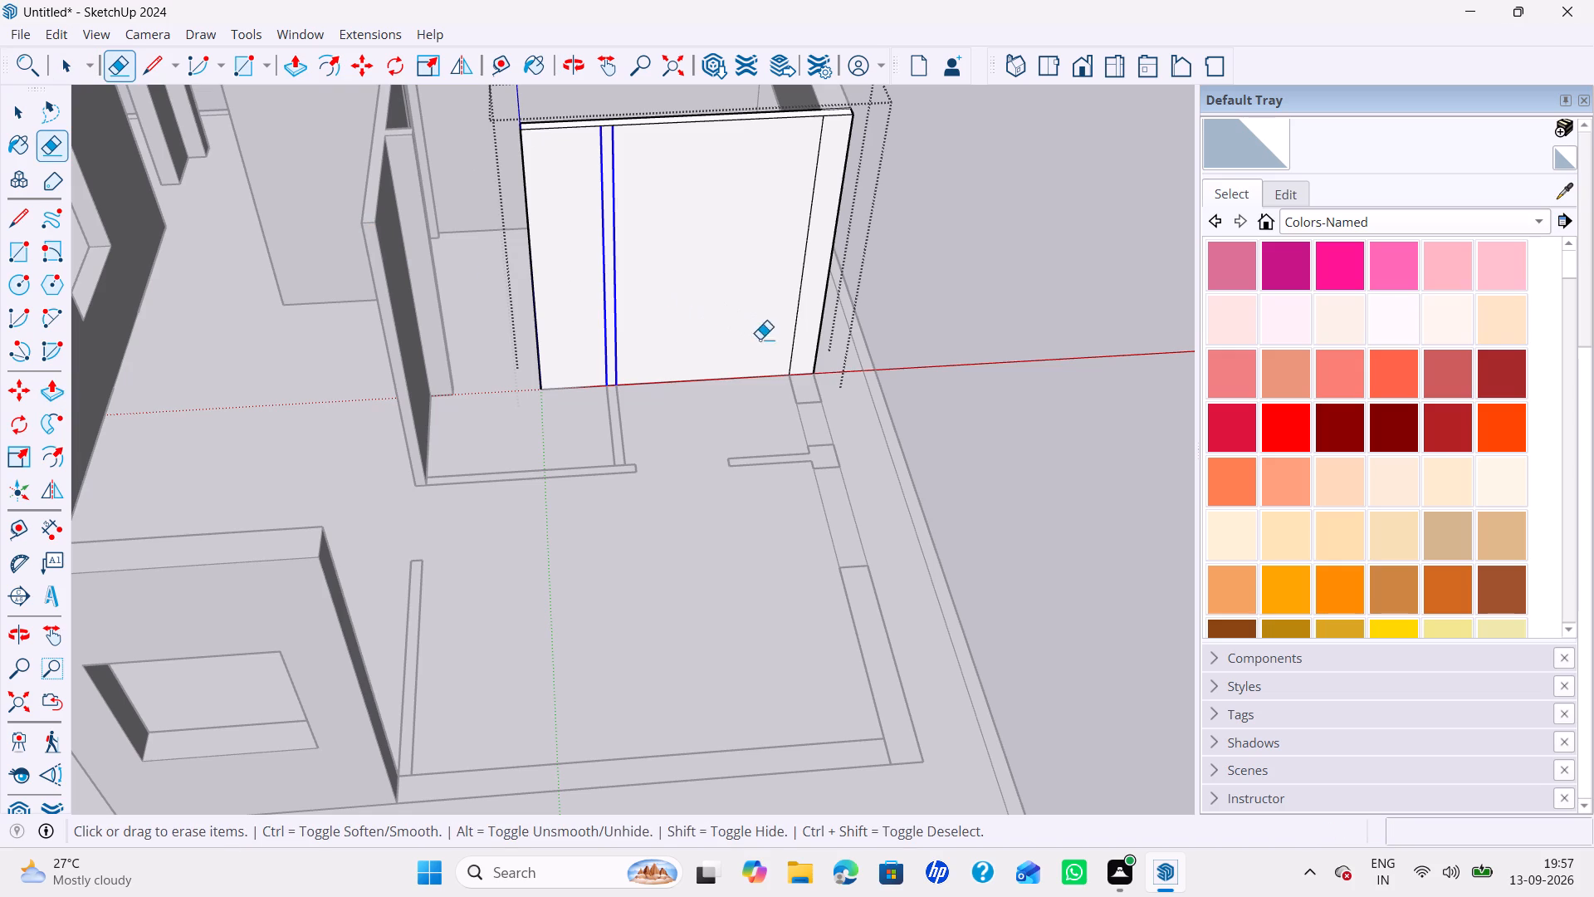
left_click_drag(760, 339, 794, 350)
middle_click_drag(734, 257, 14, 502)
middle_click_drag(874, 502, 428, 370)
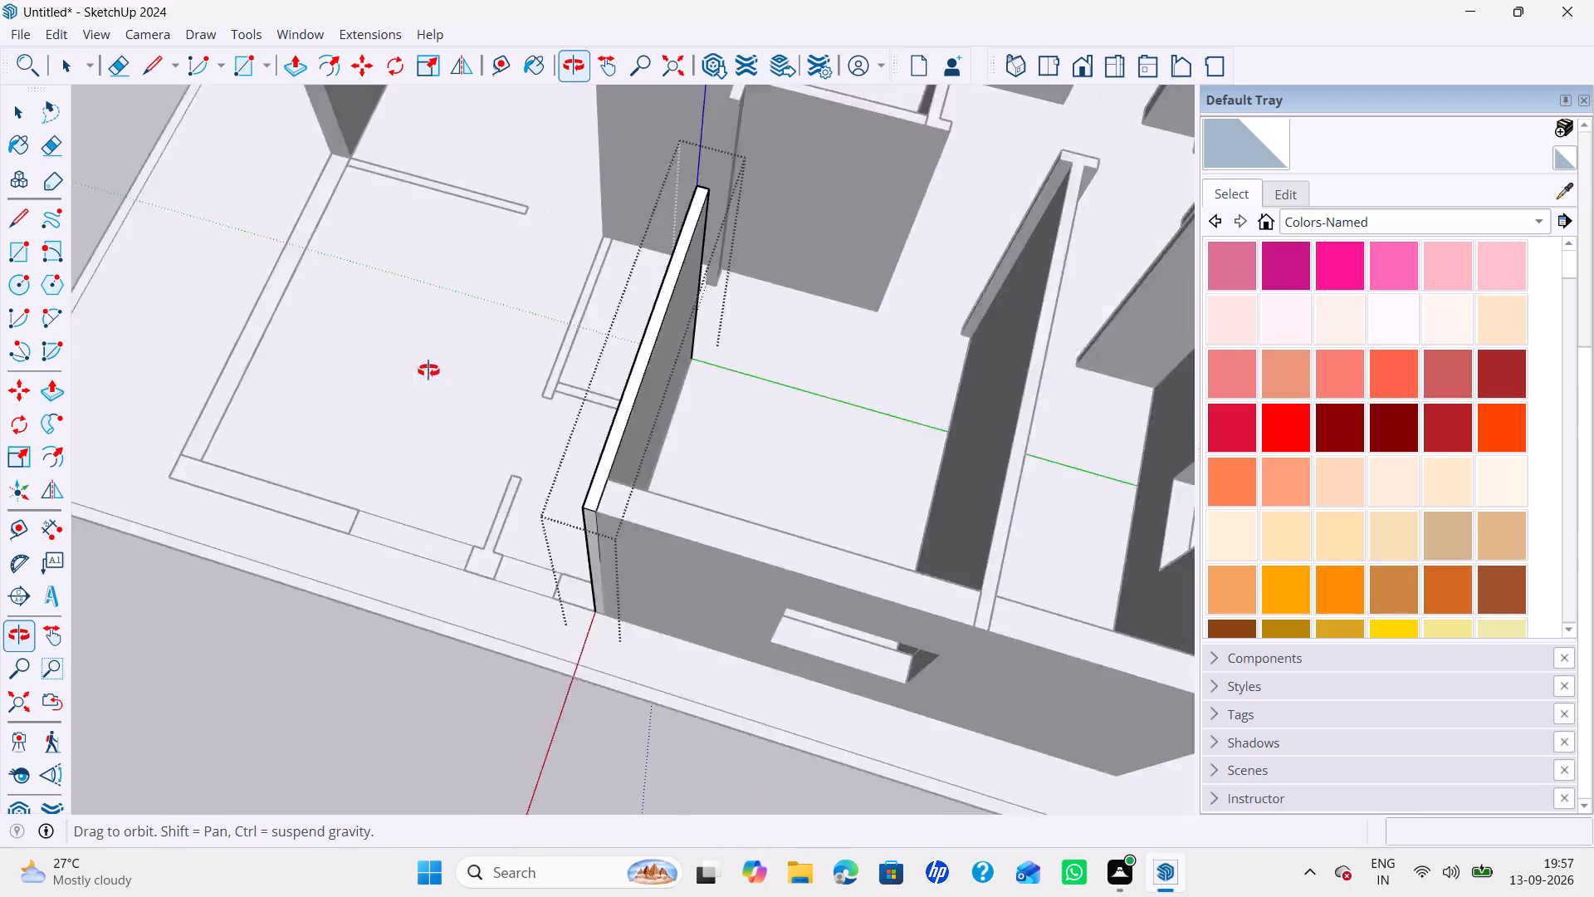
middle_click_drag(428, 370, 1244, 456)
scroll(948, 458, "right", 1)
Open the flat outer wall group beside the straight partition and raise its three separate pieces to 10'.
key("space")
scroll(872, 459, "up", 6)
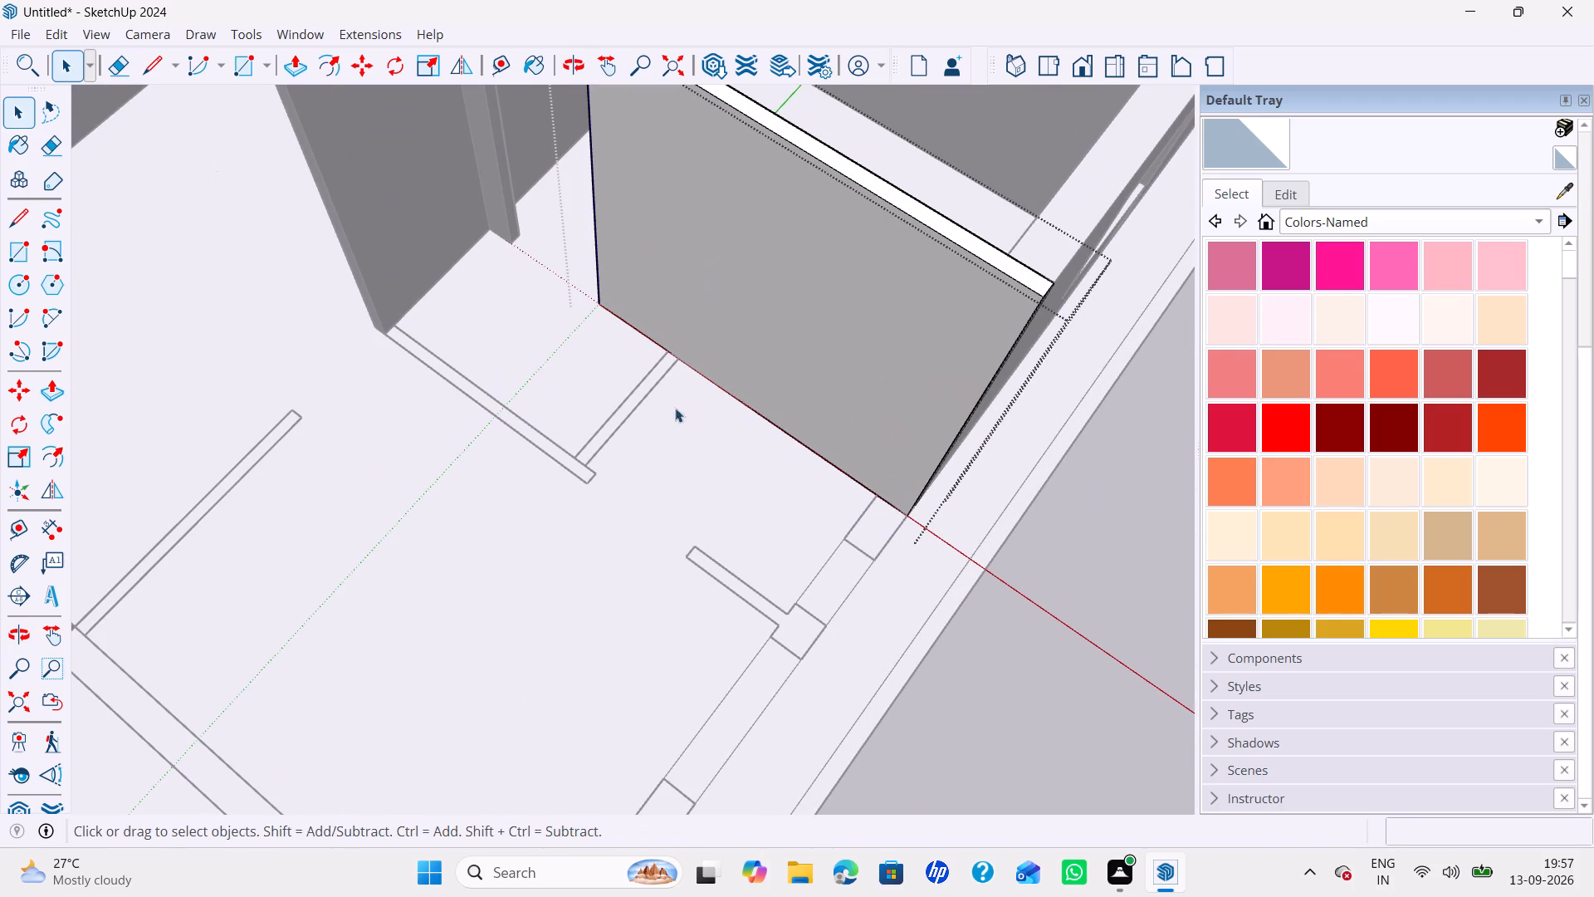
double_click(883, 526)
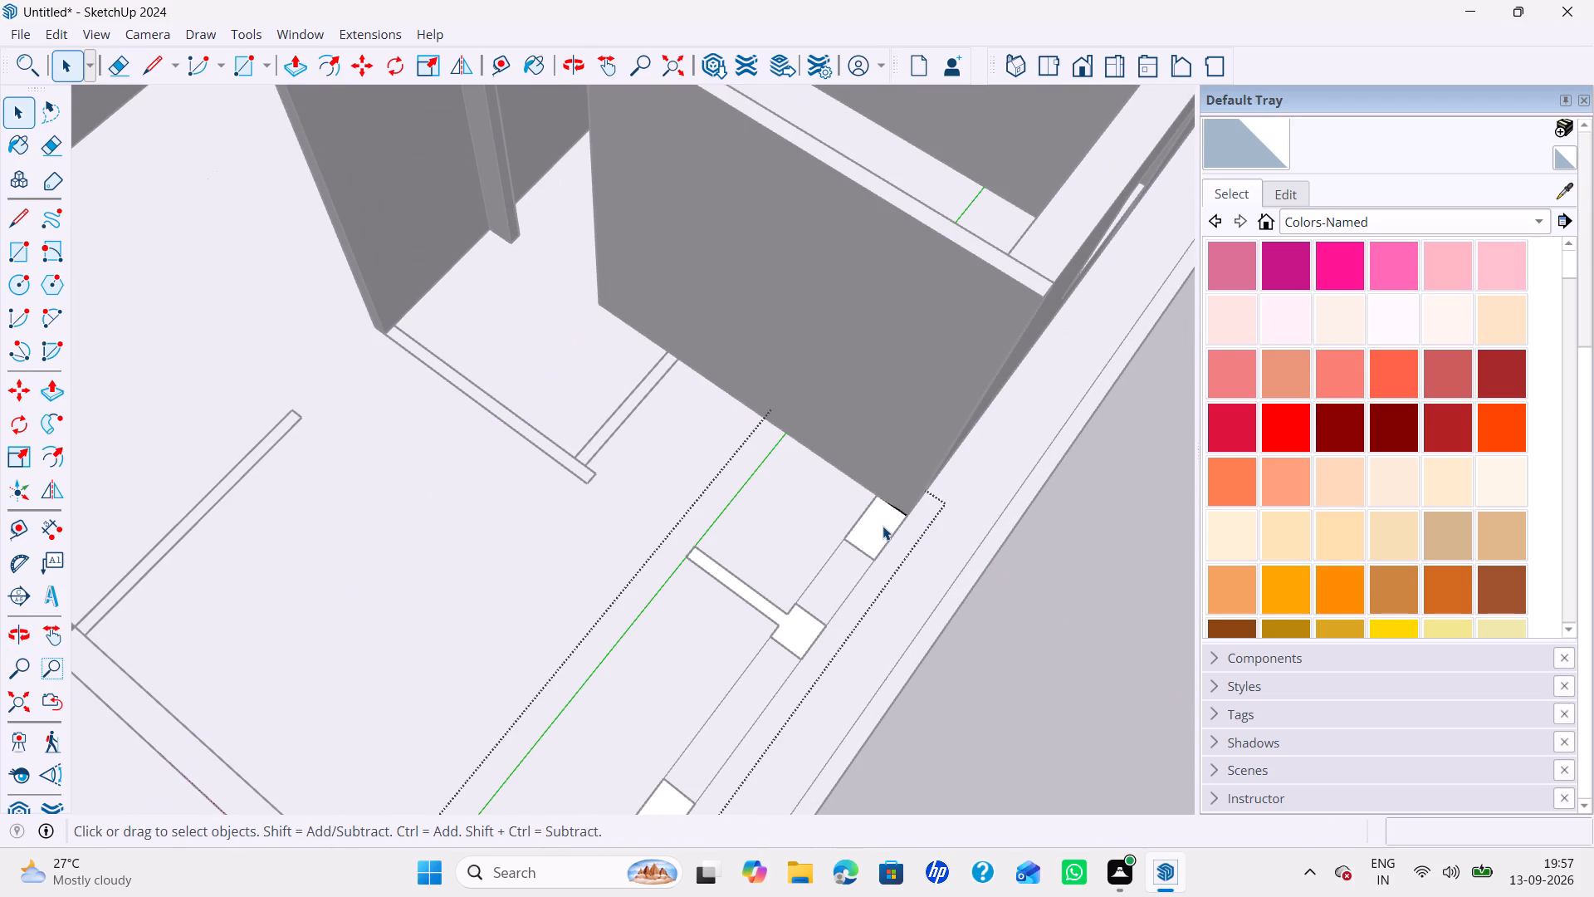
key("p")
left_click(872, 537)
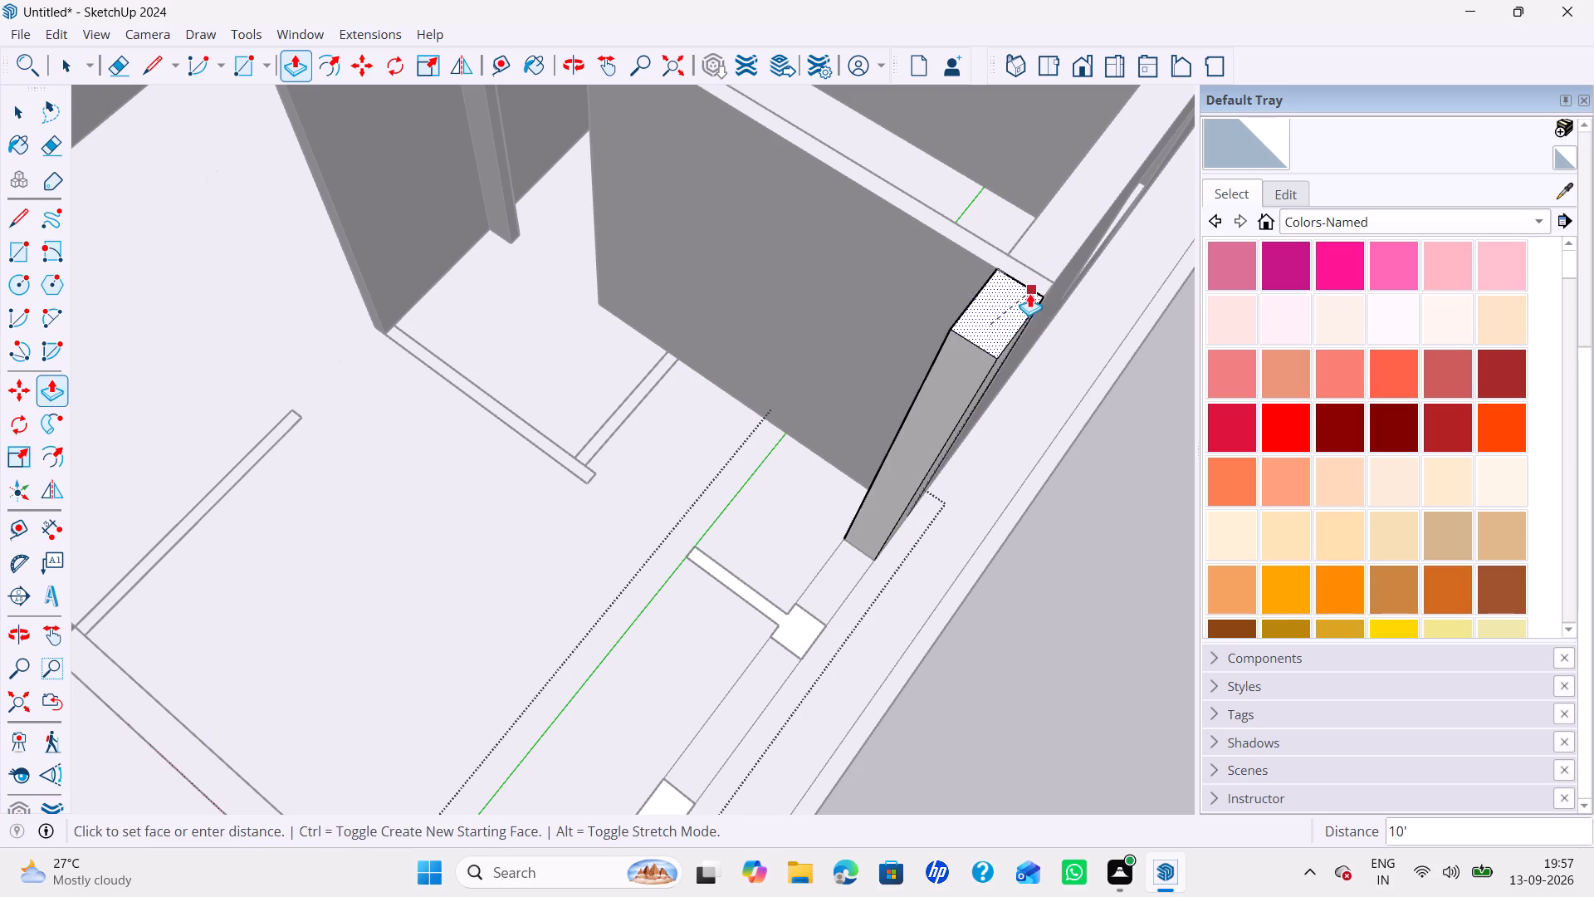
left_click(960, 252)
double_click(805, 631)
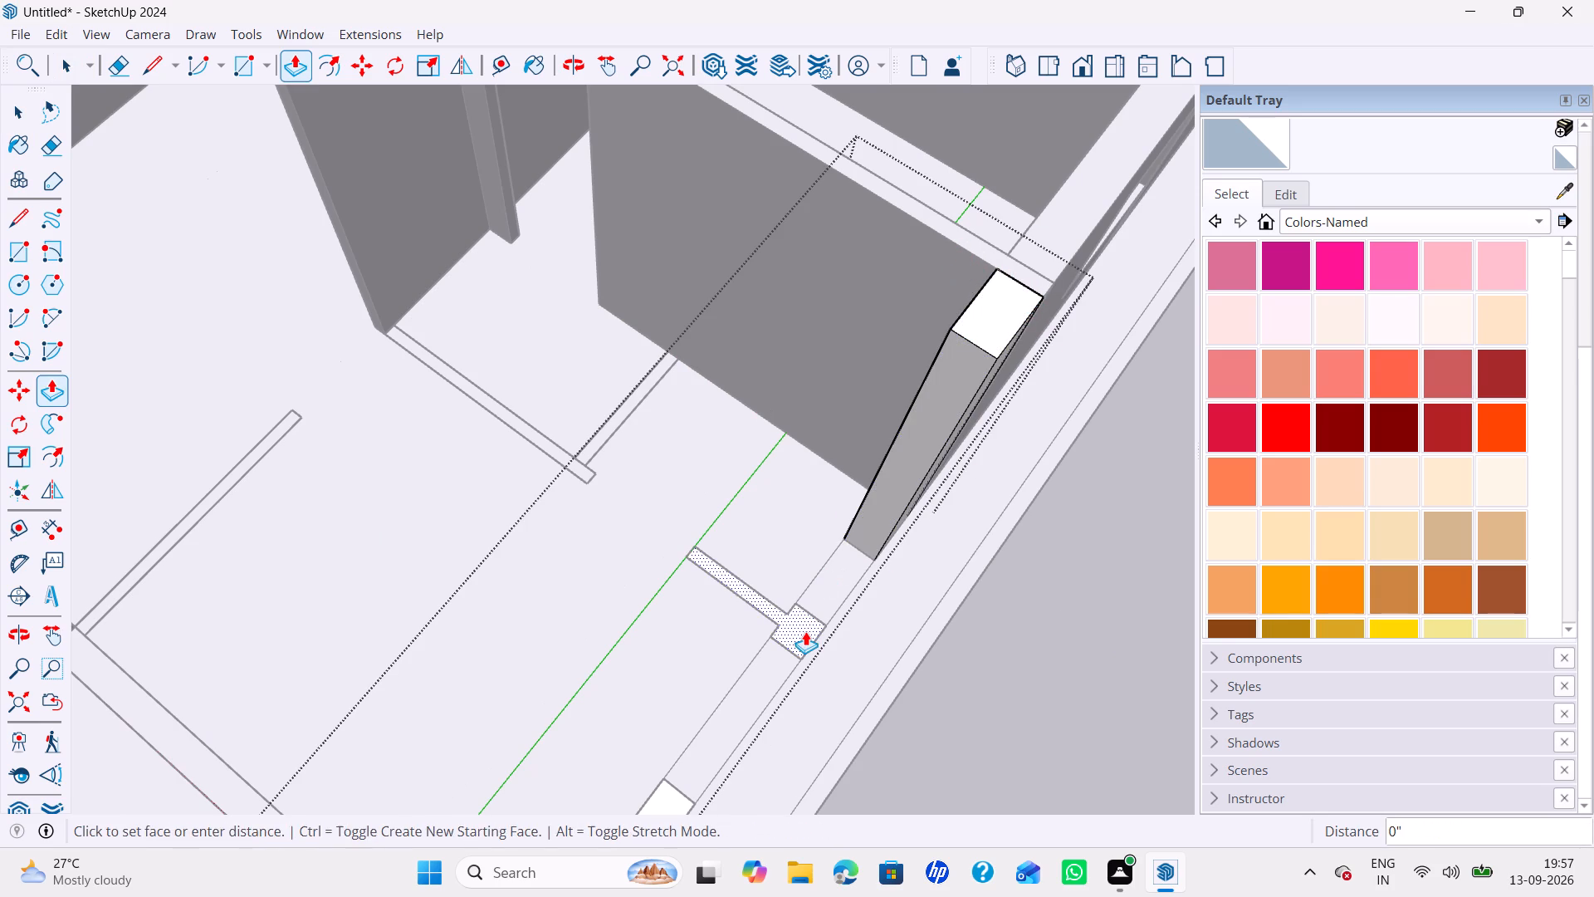
scroll(702, 641, "down", 7)
double_click(702, 750)
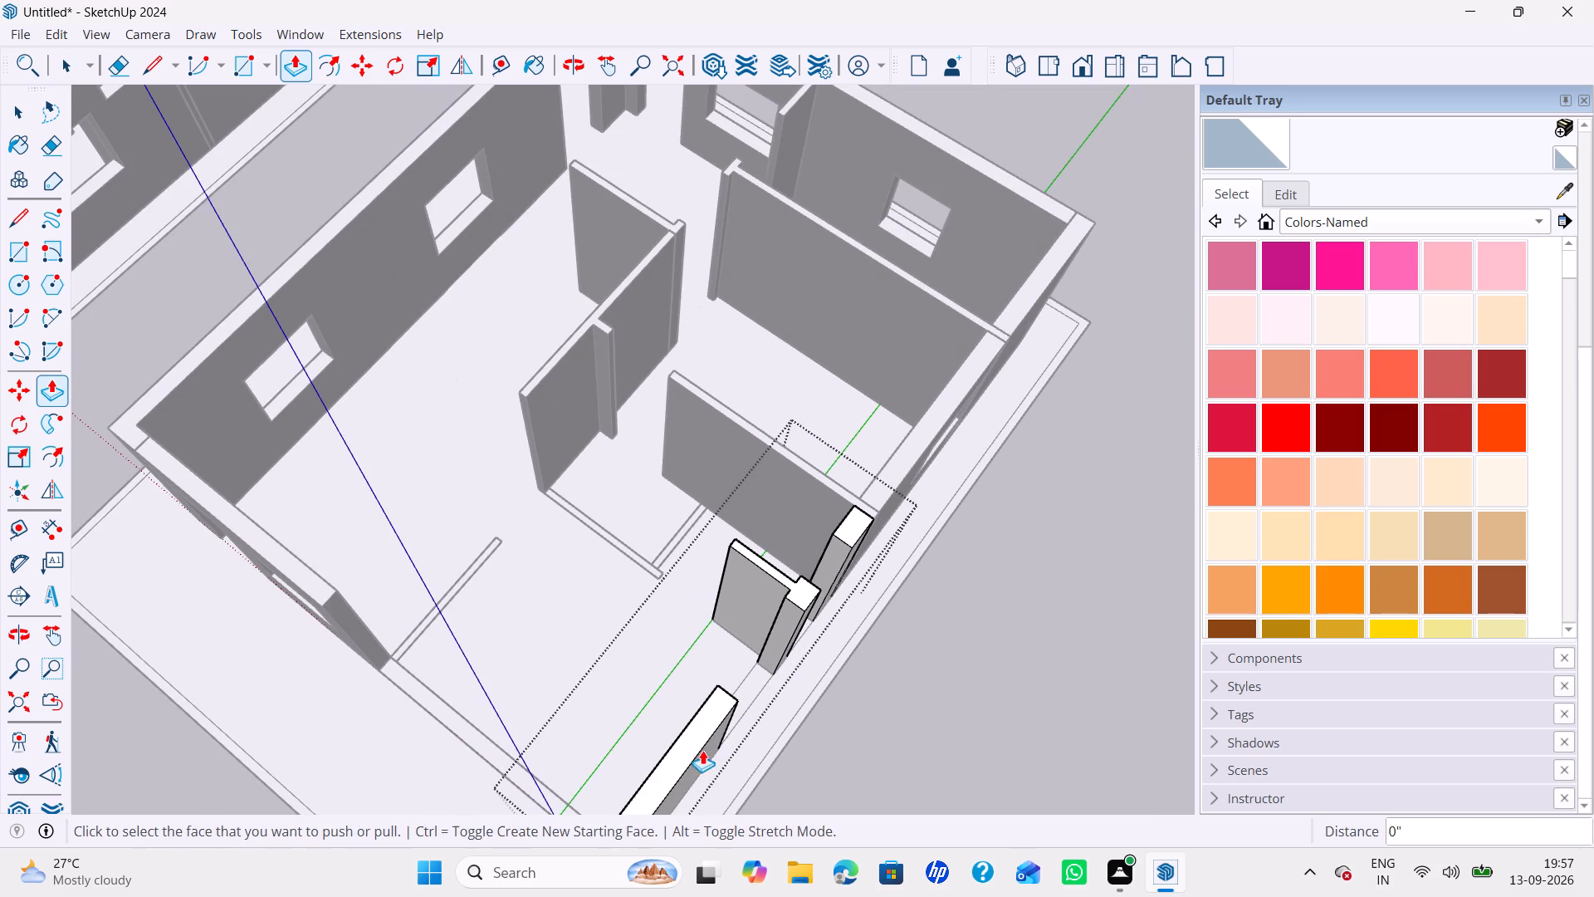
Copy the top edge of the end pier's gap-side face straight down 3' in the outer wall group.
scroll(713, 728, "down", 5)
middle_click_drag(714, 684, 741, 536, "shift")
middle_click_drag(678, 628, 211, 511)
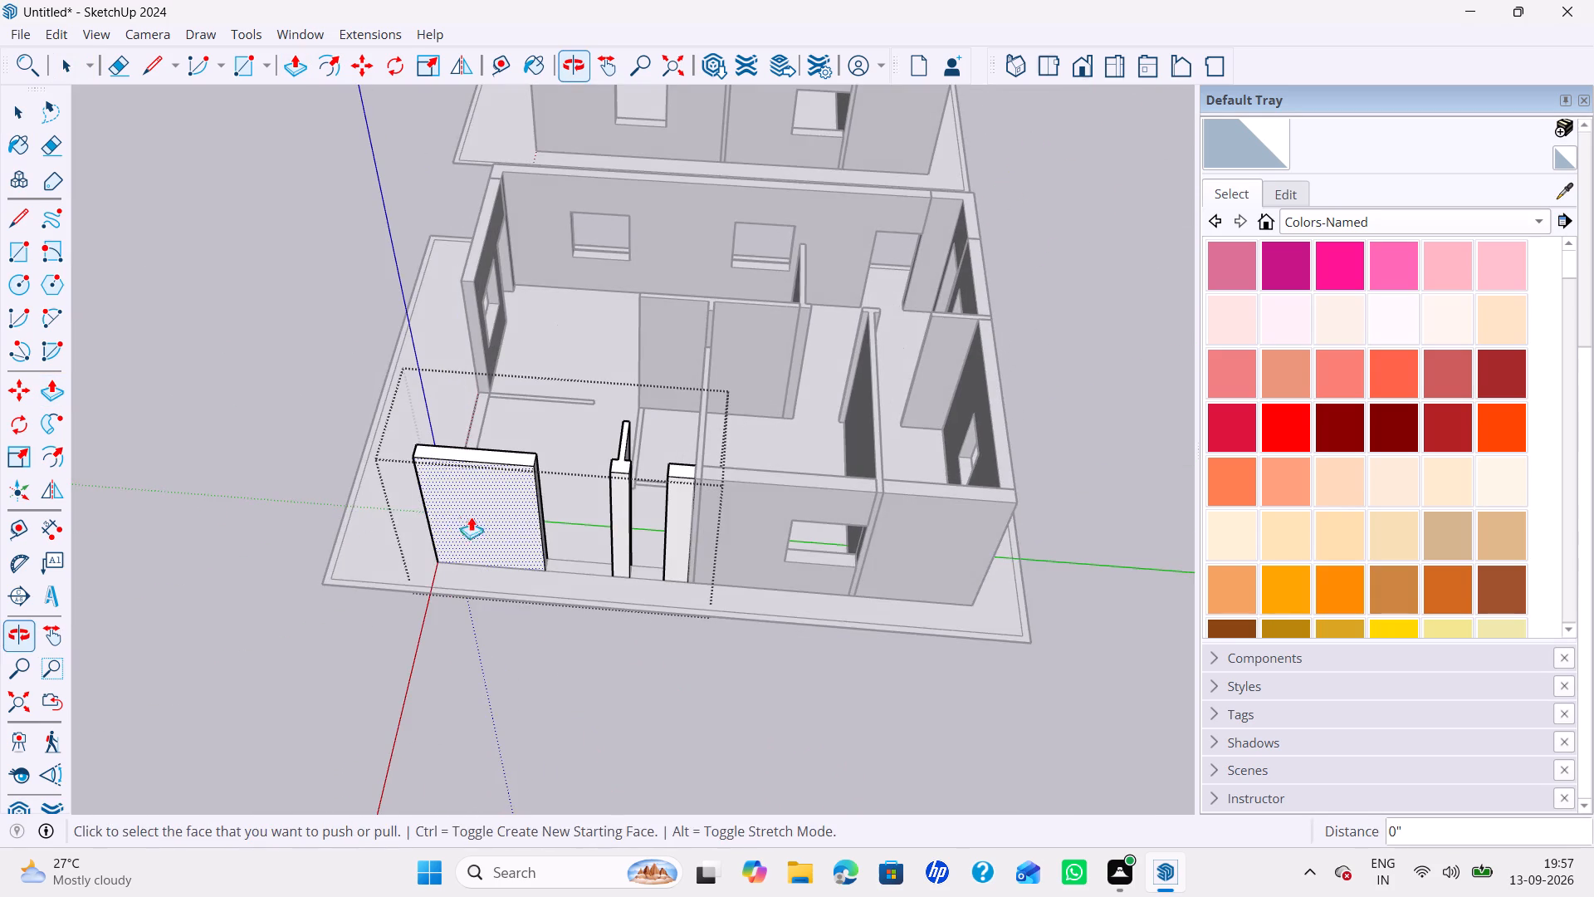
key("space")
scroll(632, 478, "up", 7)
middle_click_drag(692, 491, 838, 448)
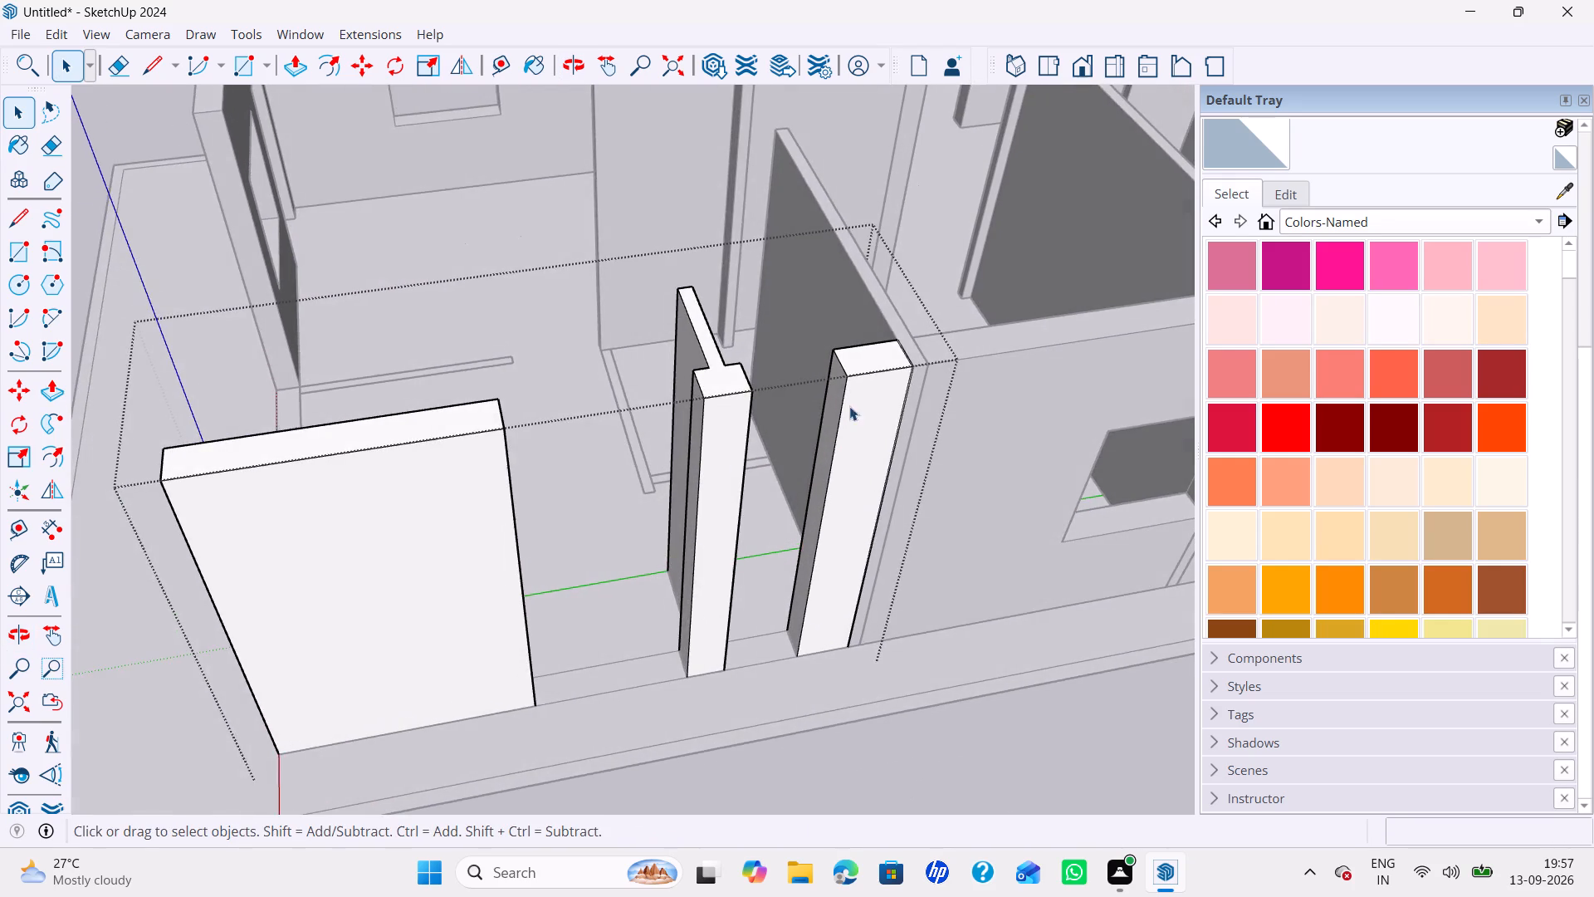
scroll(839, 378, "up", 4)
left_click(851, 370)
key("m")
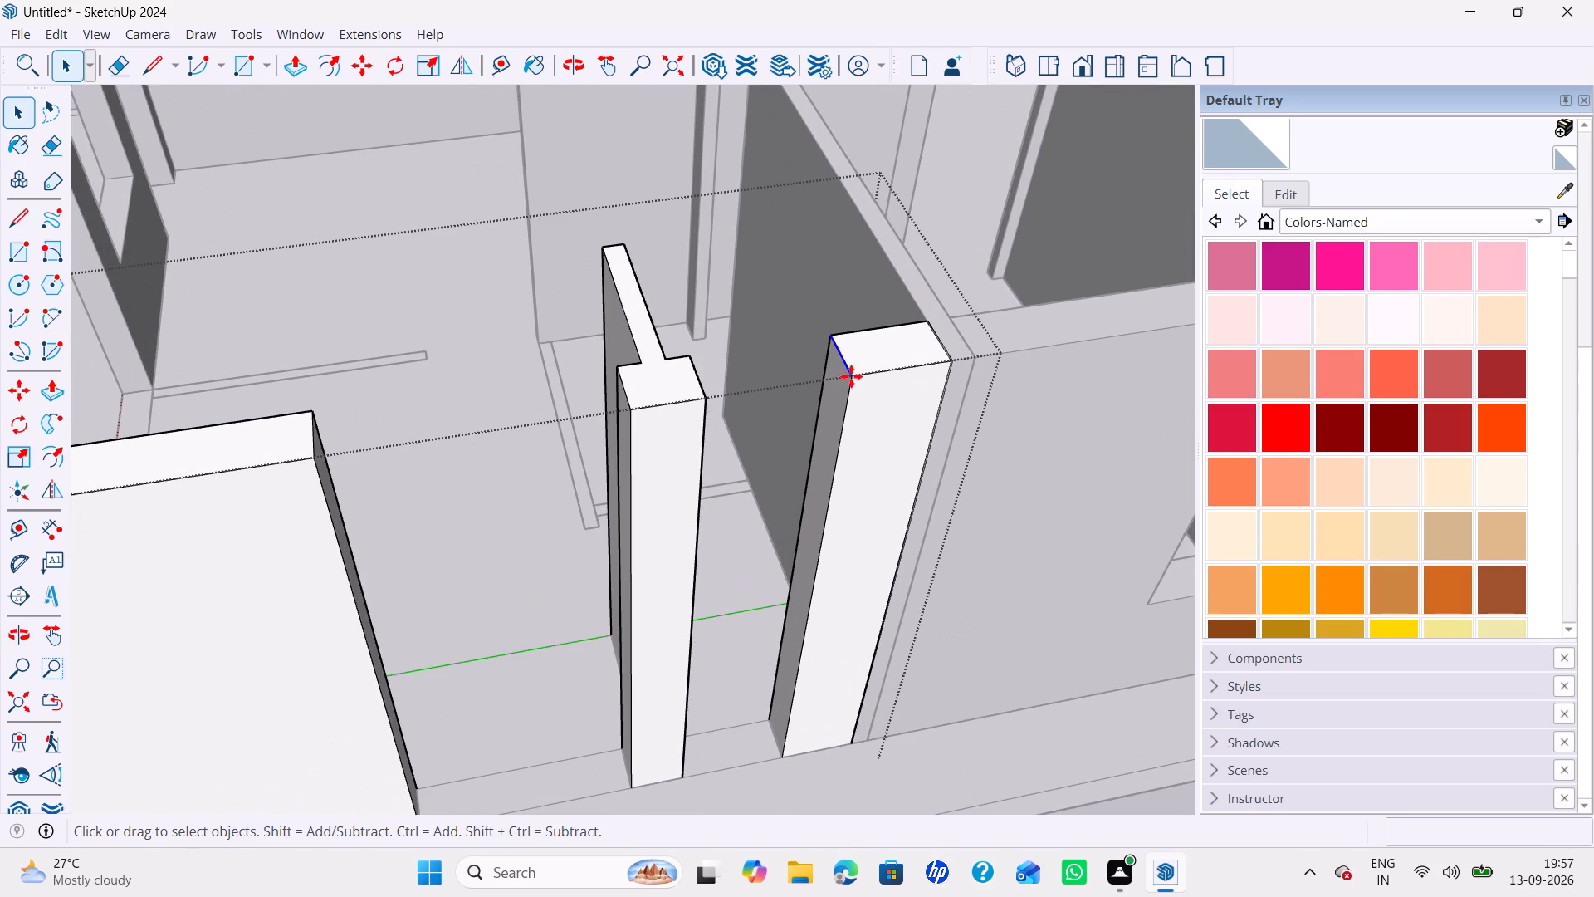
left_click(849, 383)
key("Up")
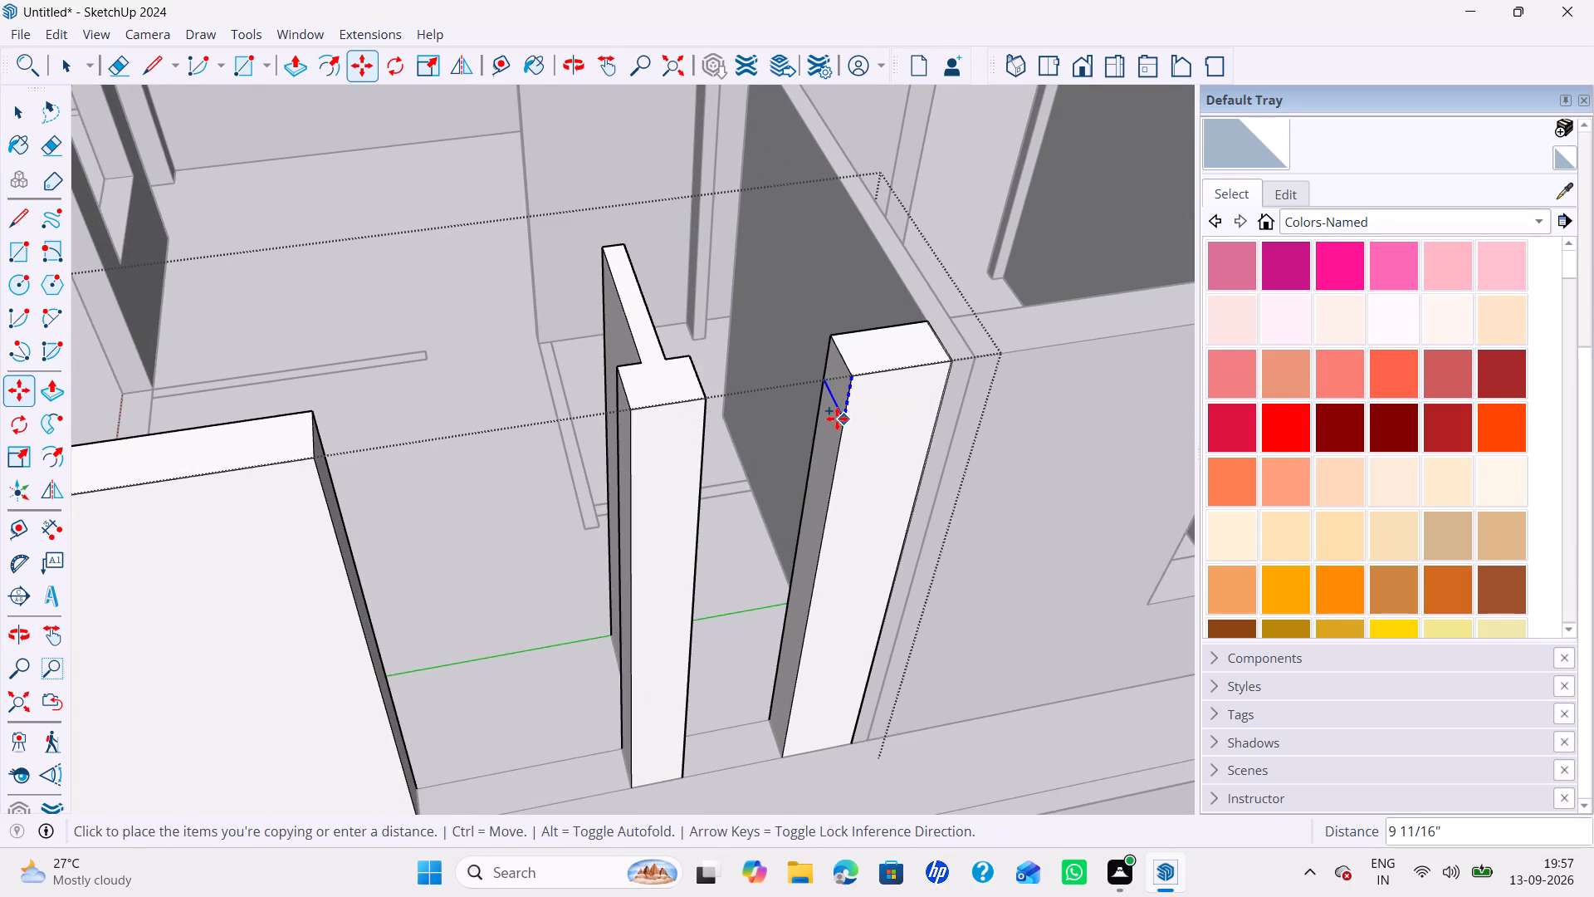
type("3'")
key("Return")
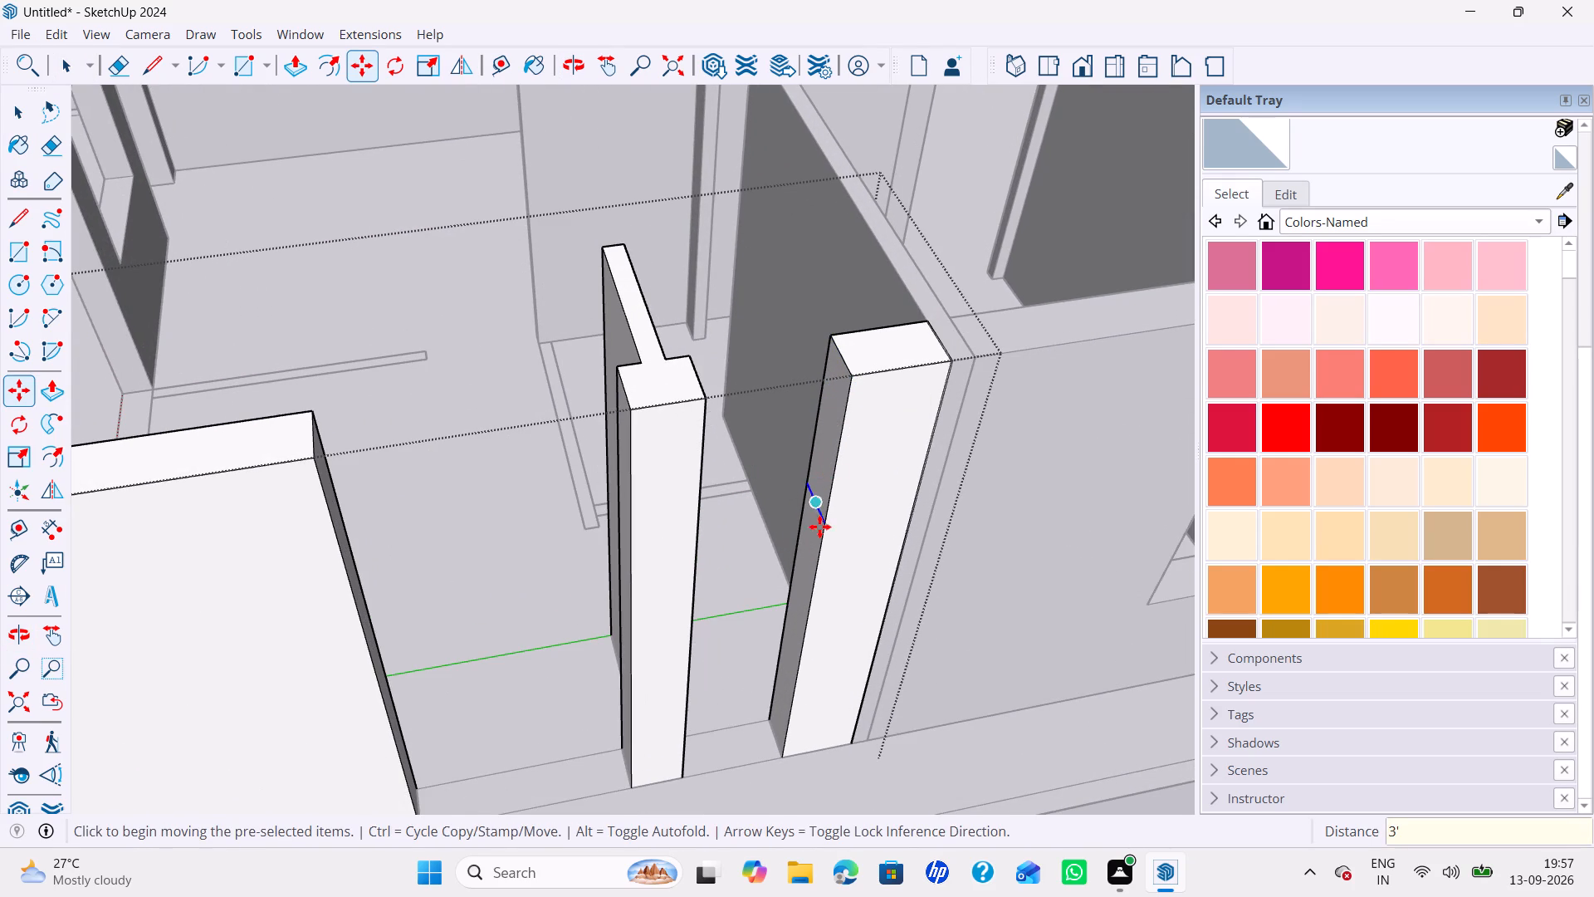
Move the copied edge on the pier's side face straight up 1'.
left_click(819, 529)
left_click(819, 529)
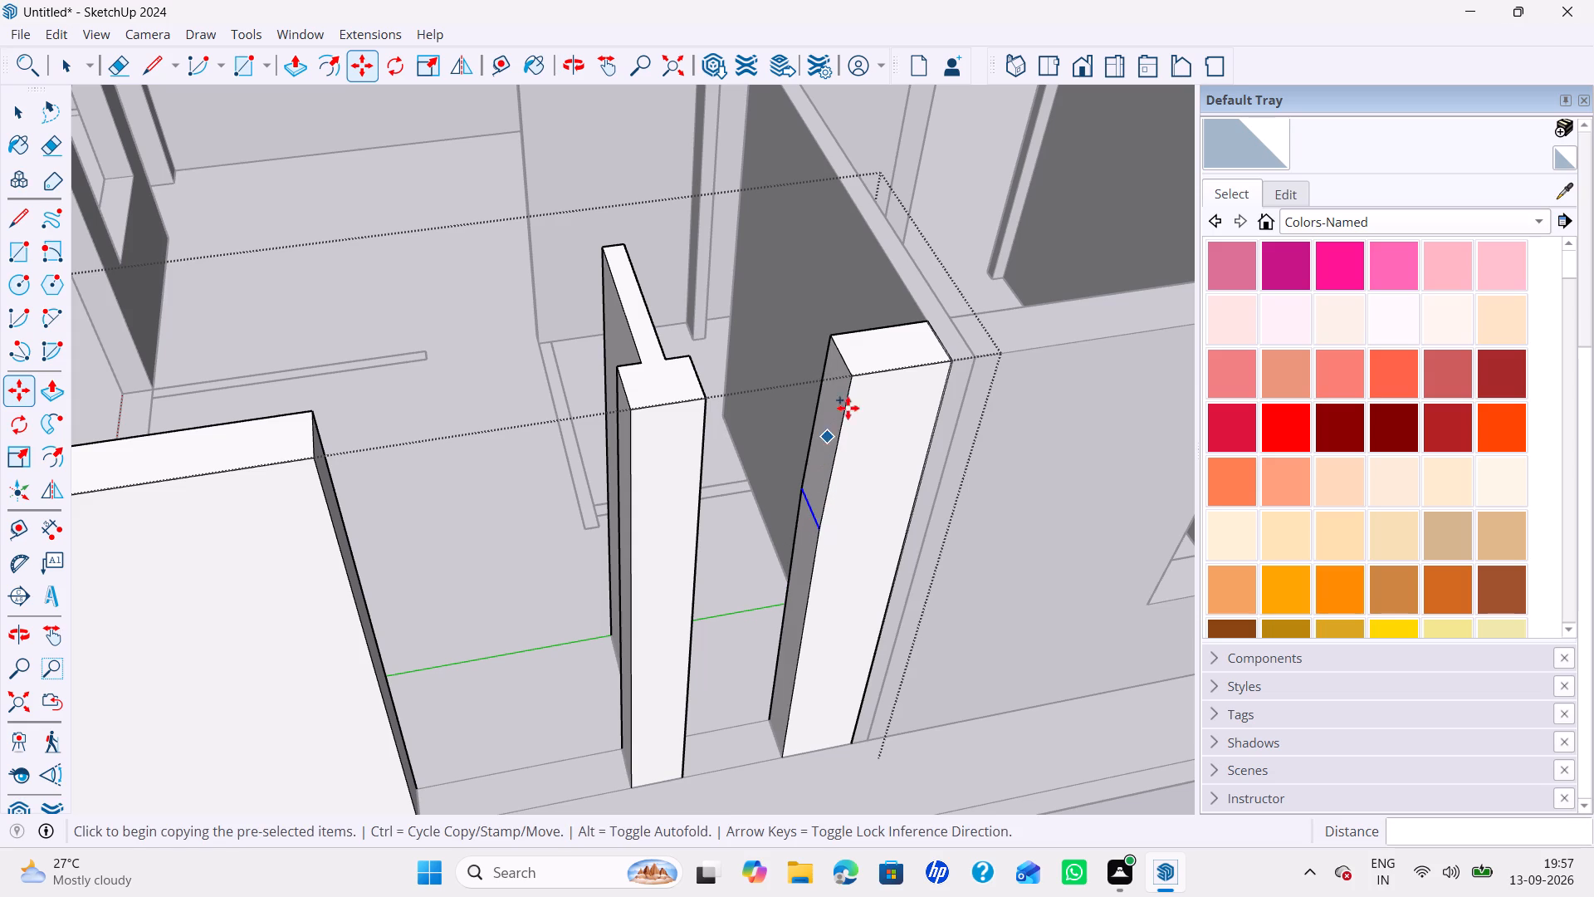
key("ctrl+z")
double_click(831, 518)
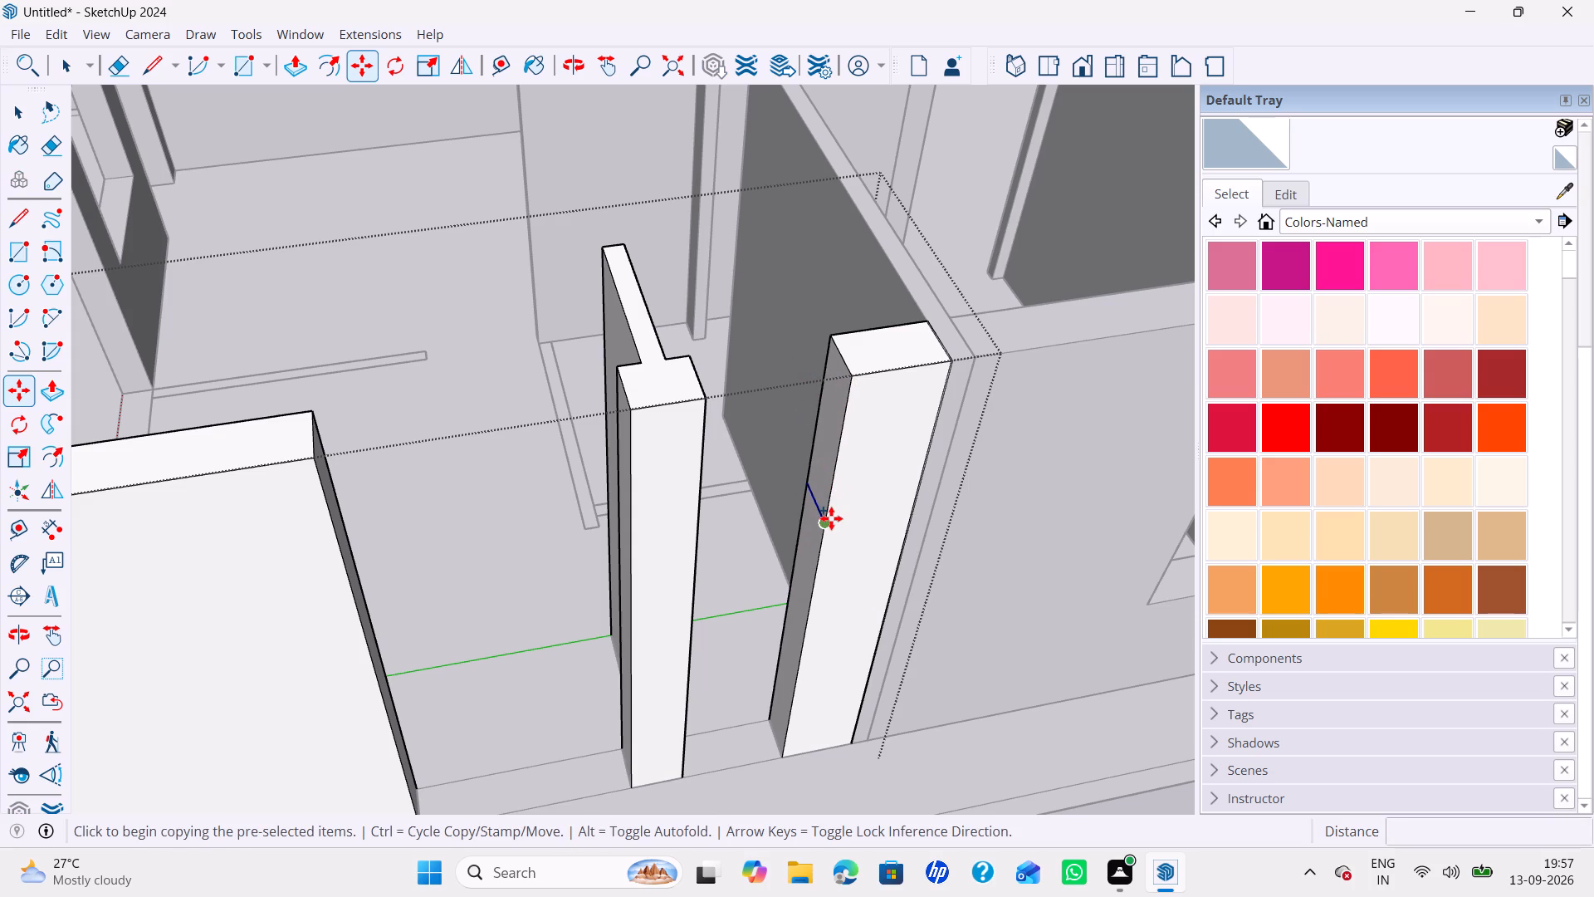
key("Up")
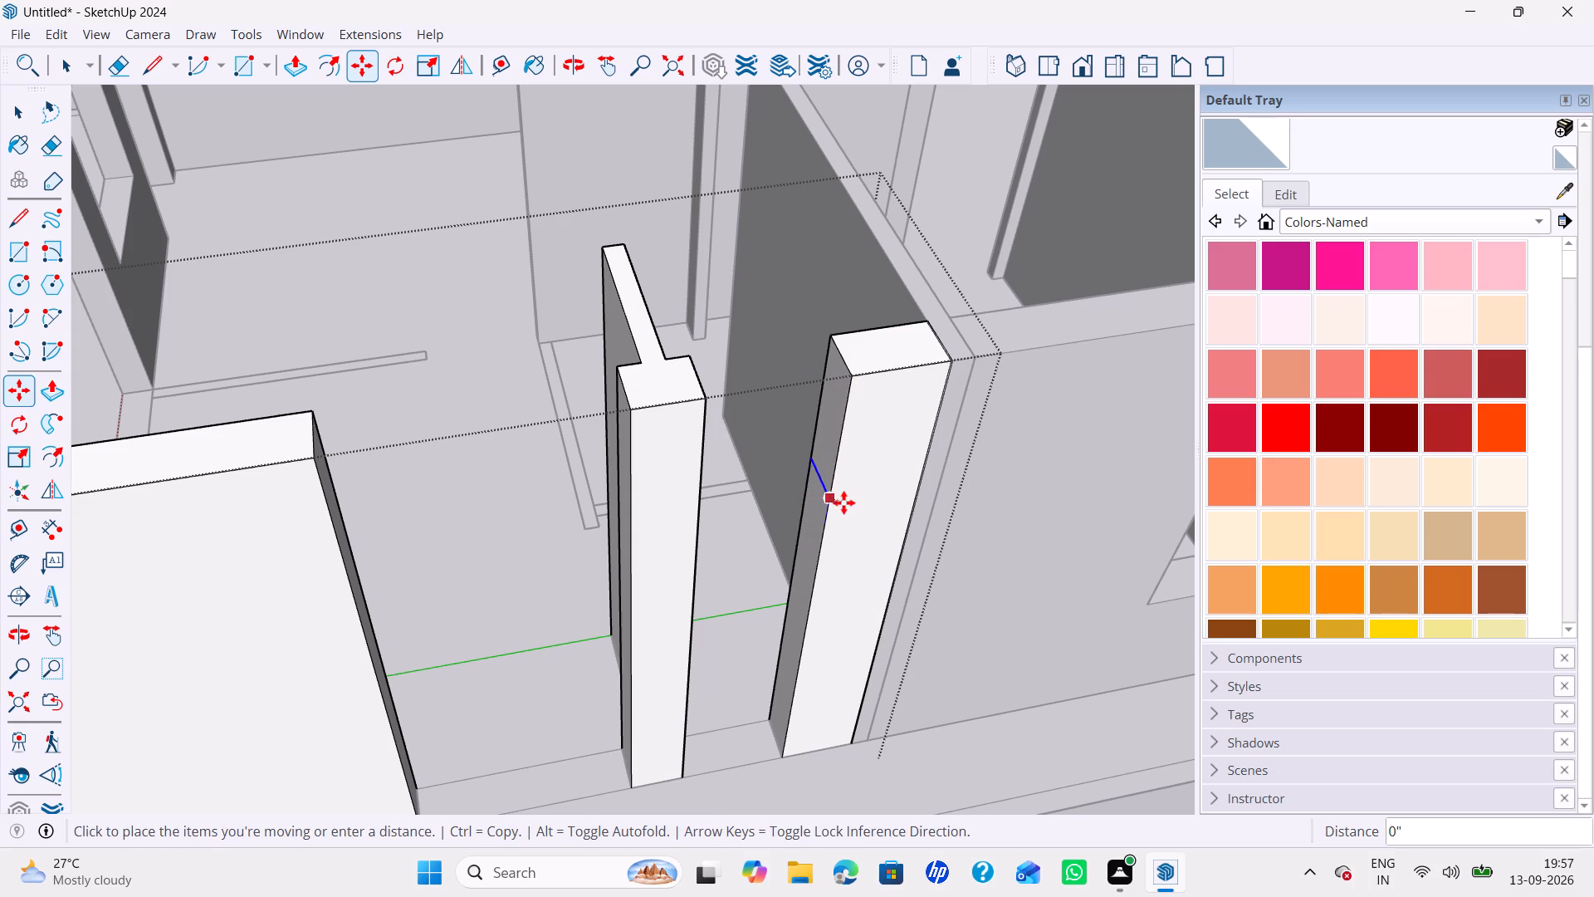
type("1'")
key("Return")
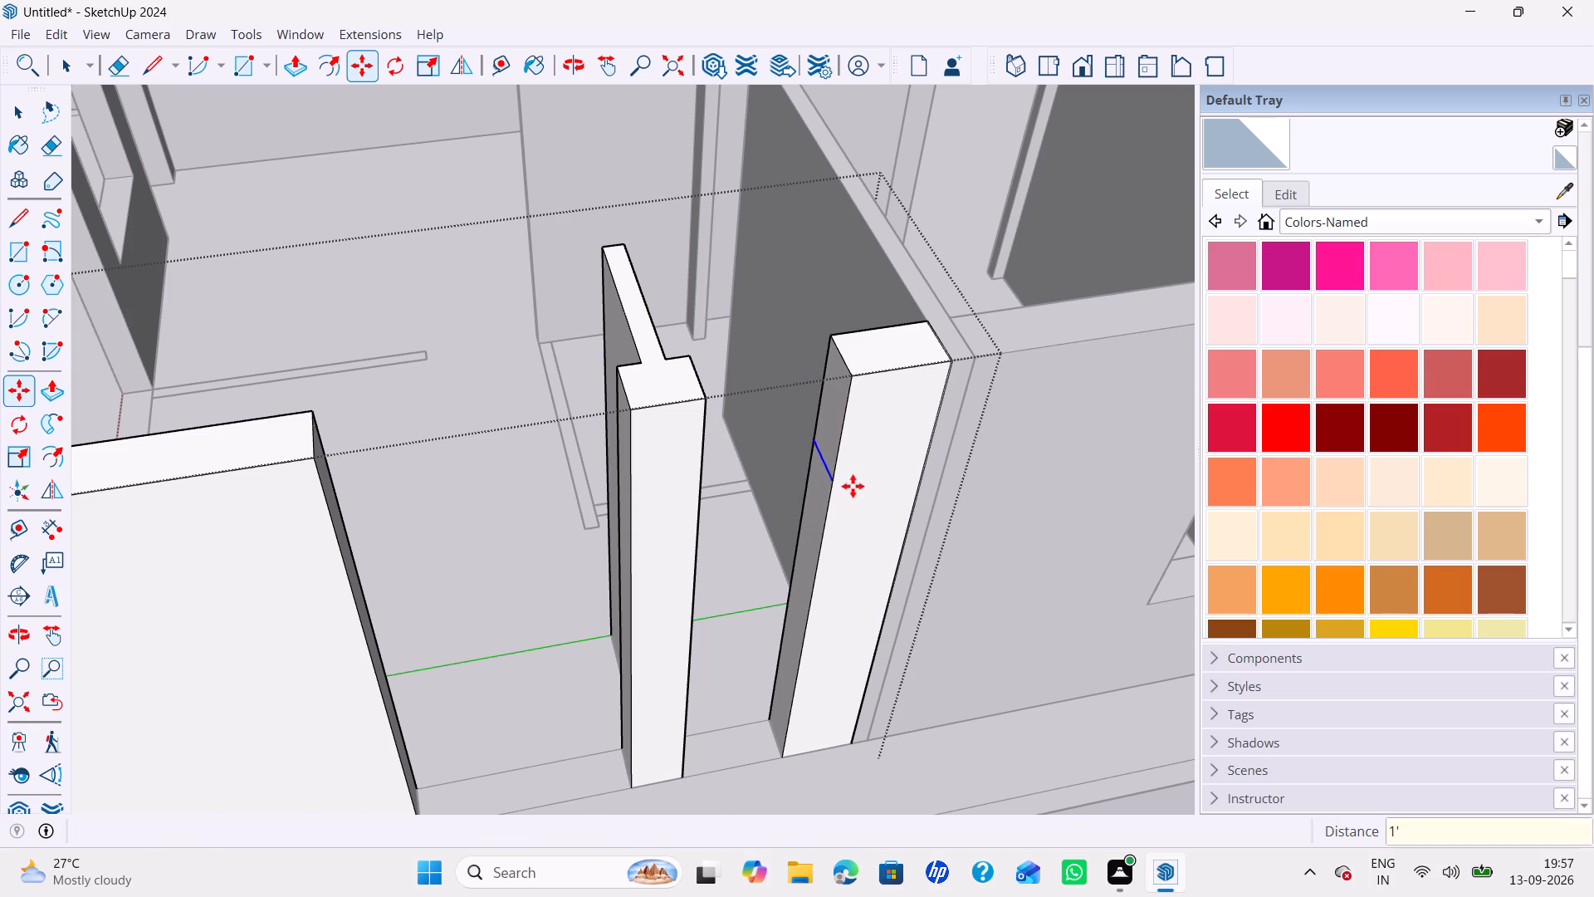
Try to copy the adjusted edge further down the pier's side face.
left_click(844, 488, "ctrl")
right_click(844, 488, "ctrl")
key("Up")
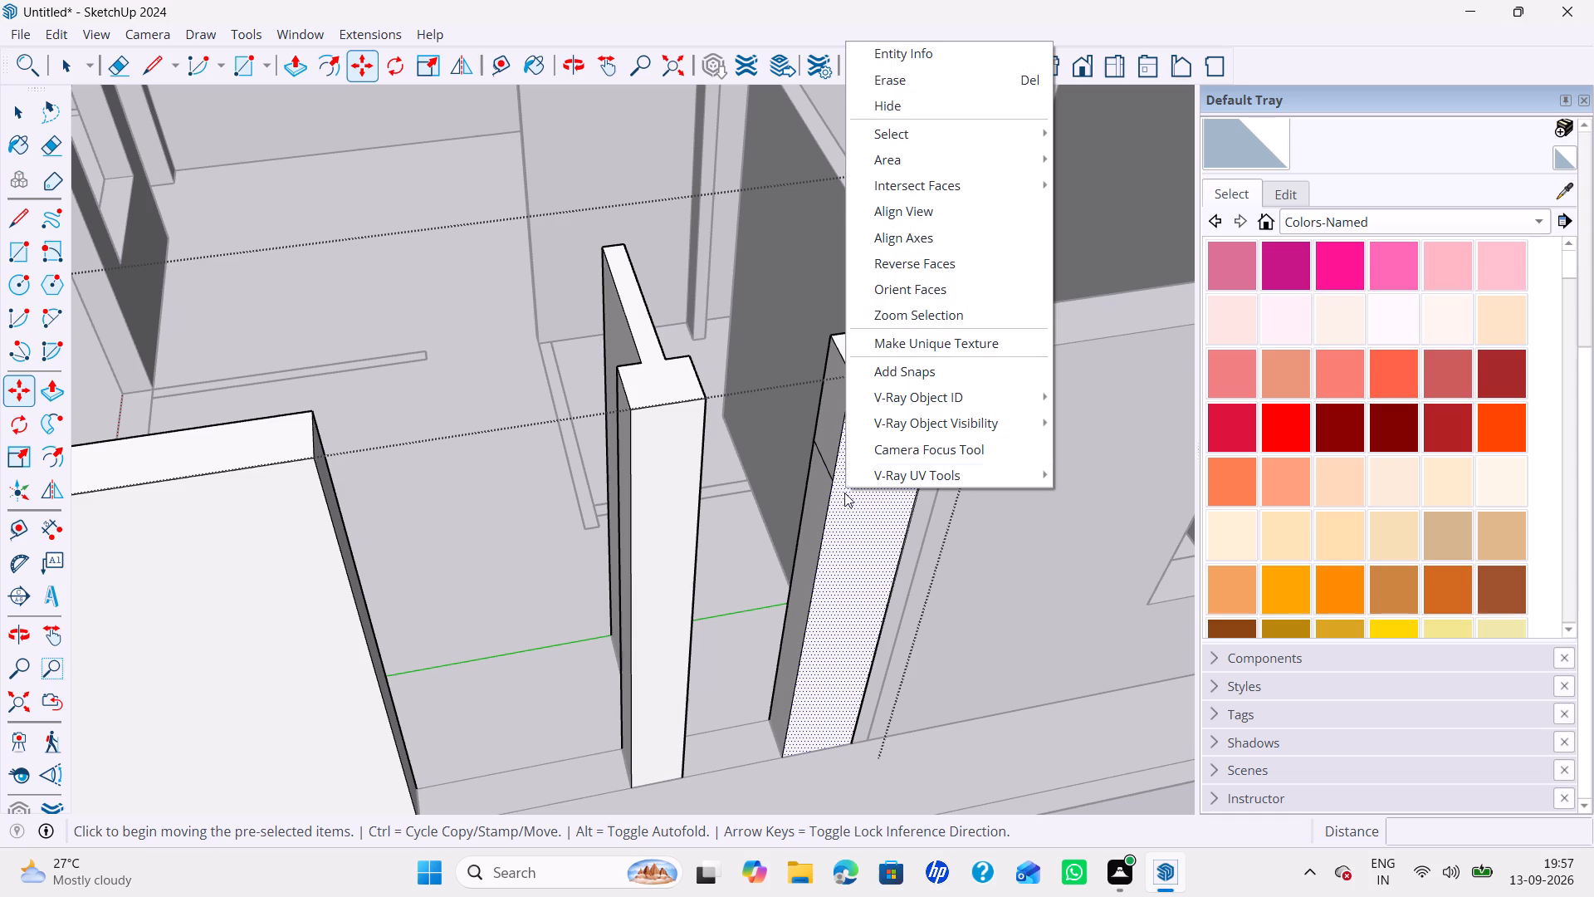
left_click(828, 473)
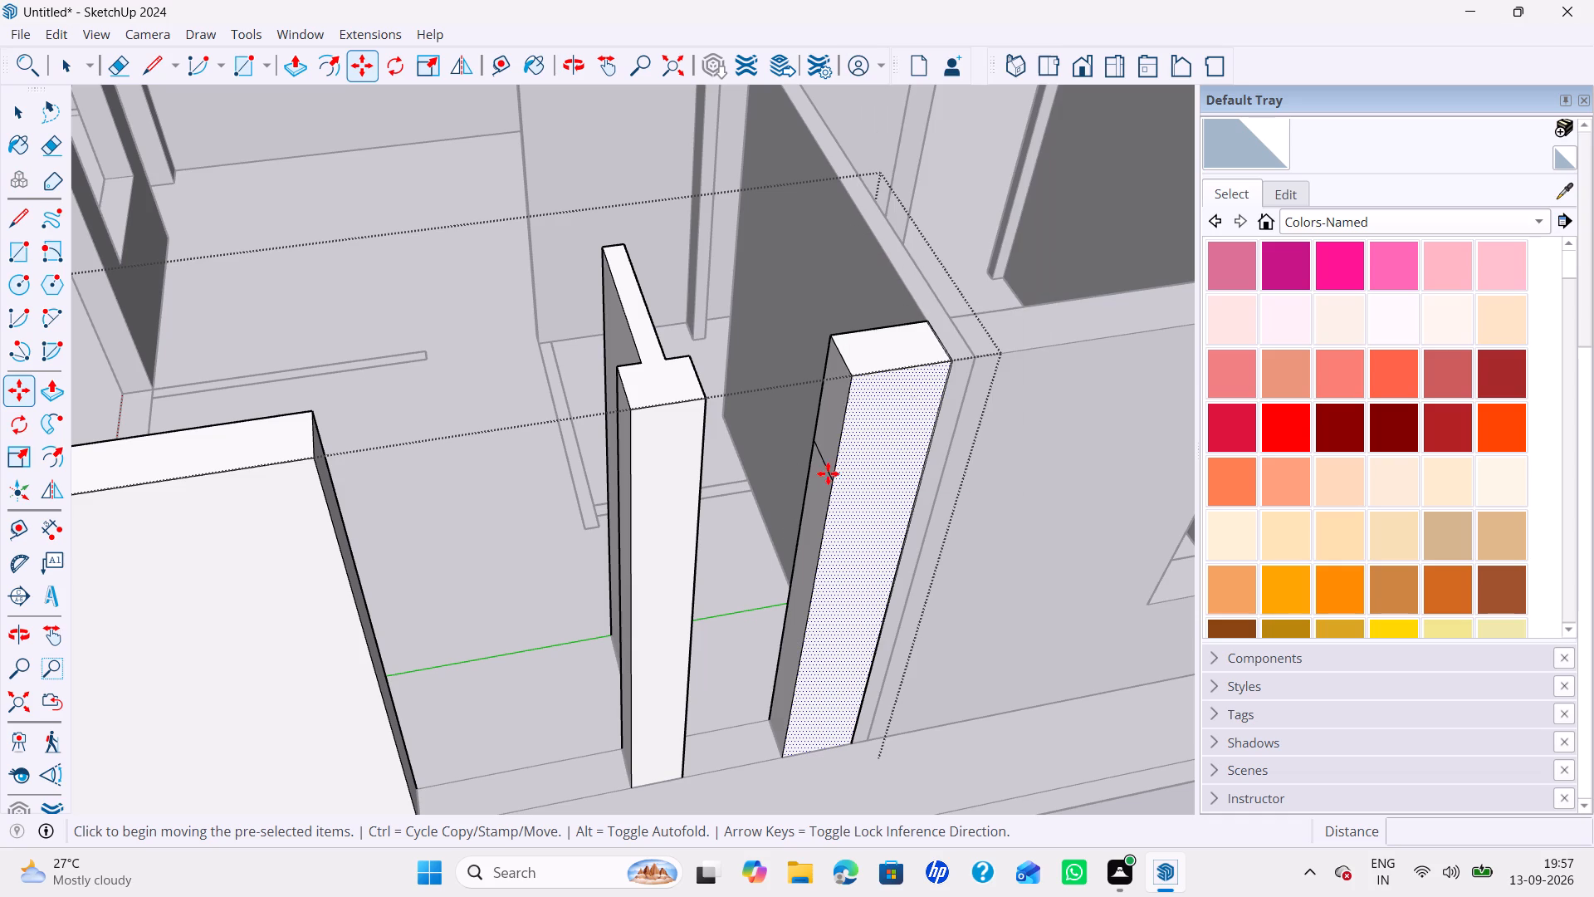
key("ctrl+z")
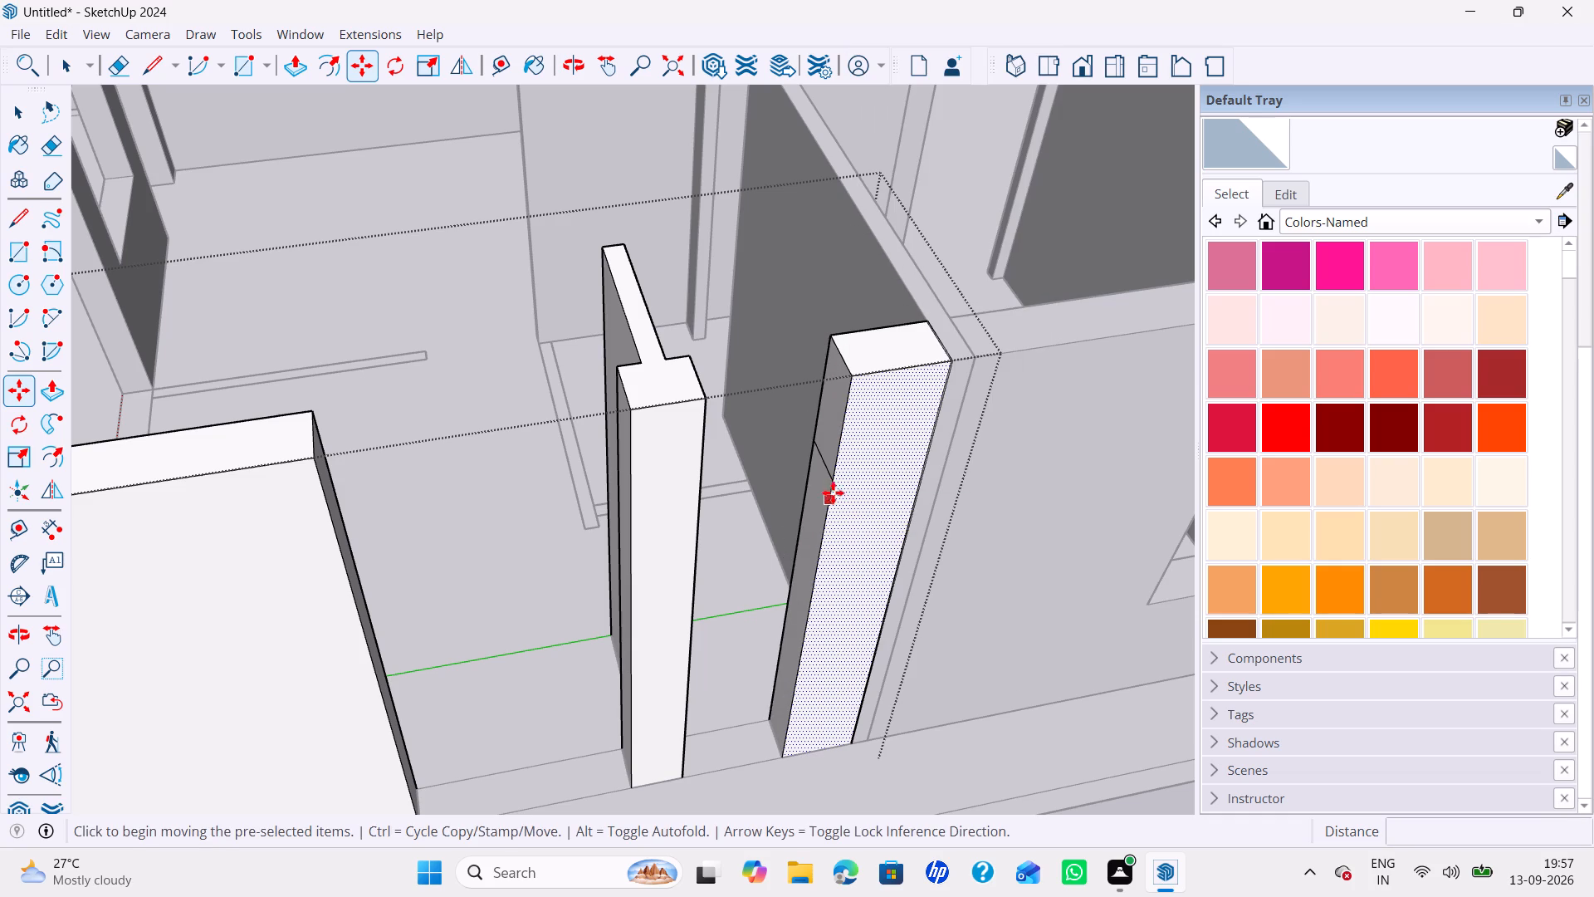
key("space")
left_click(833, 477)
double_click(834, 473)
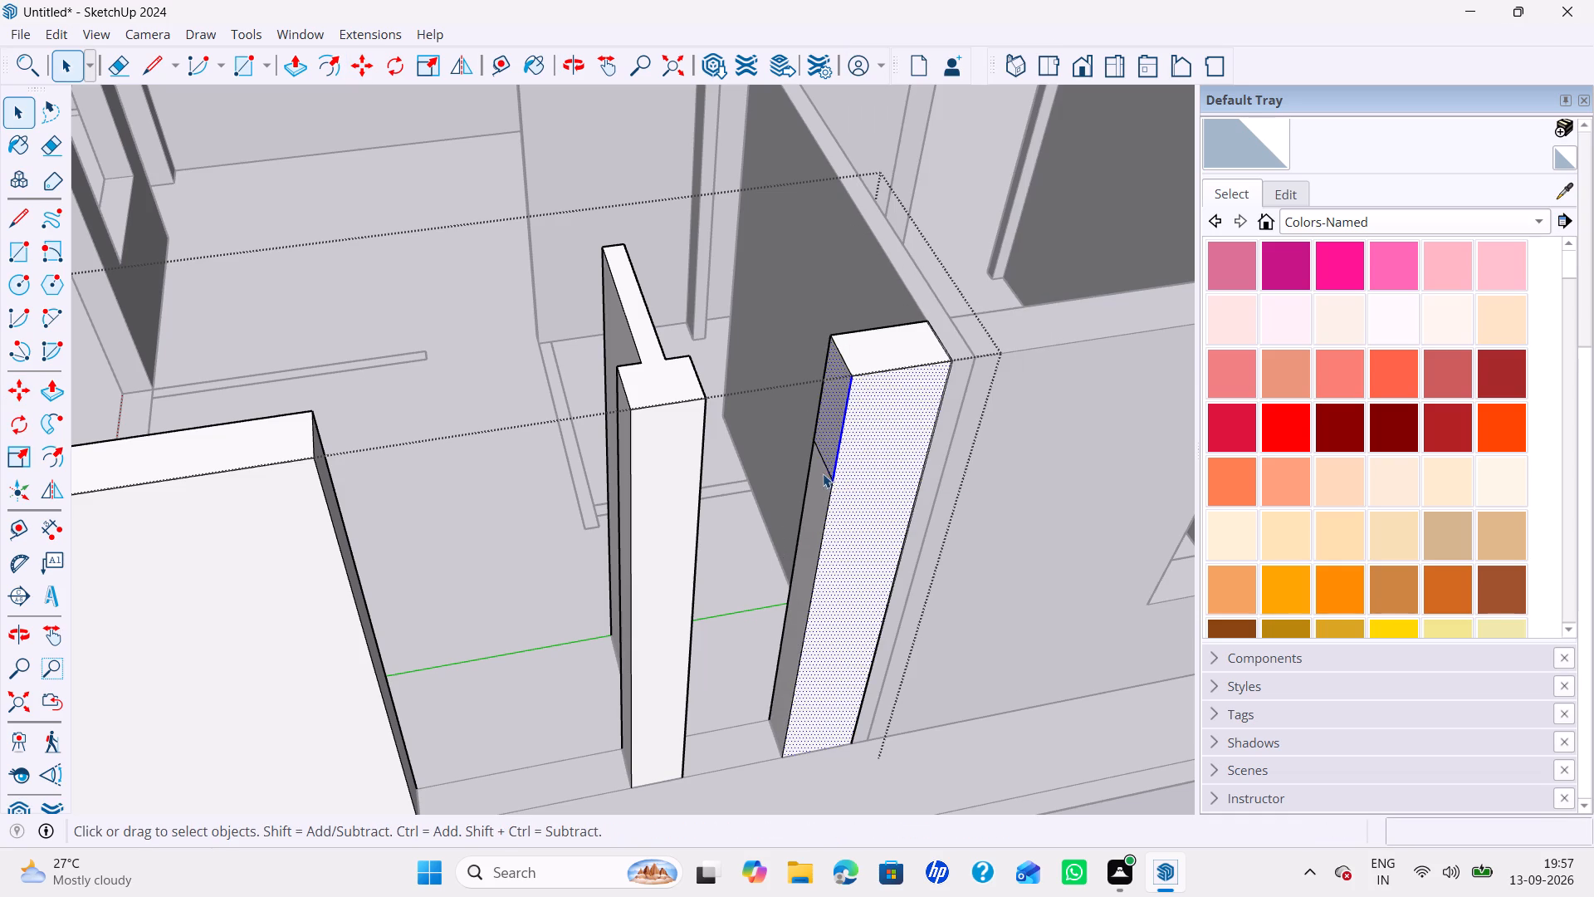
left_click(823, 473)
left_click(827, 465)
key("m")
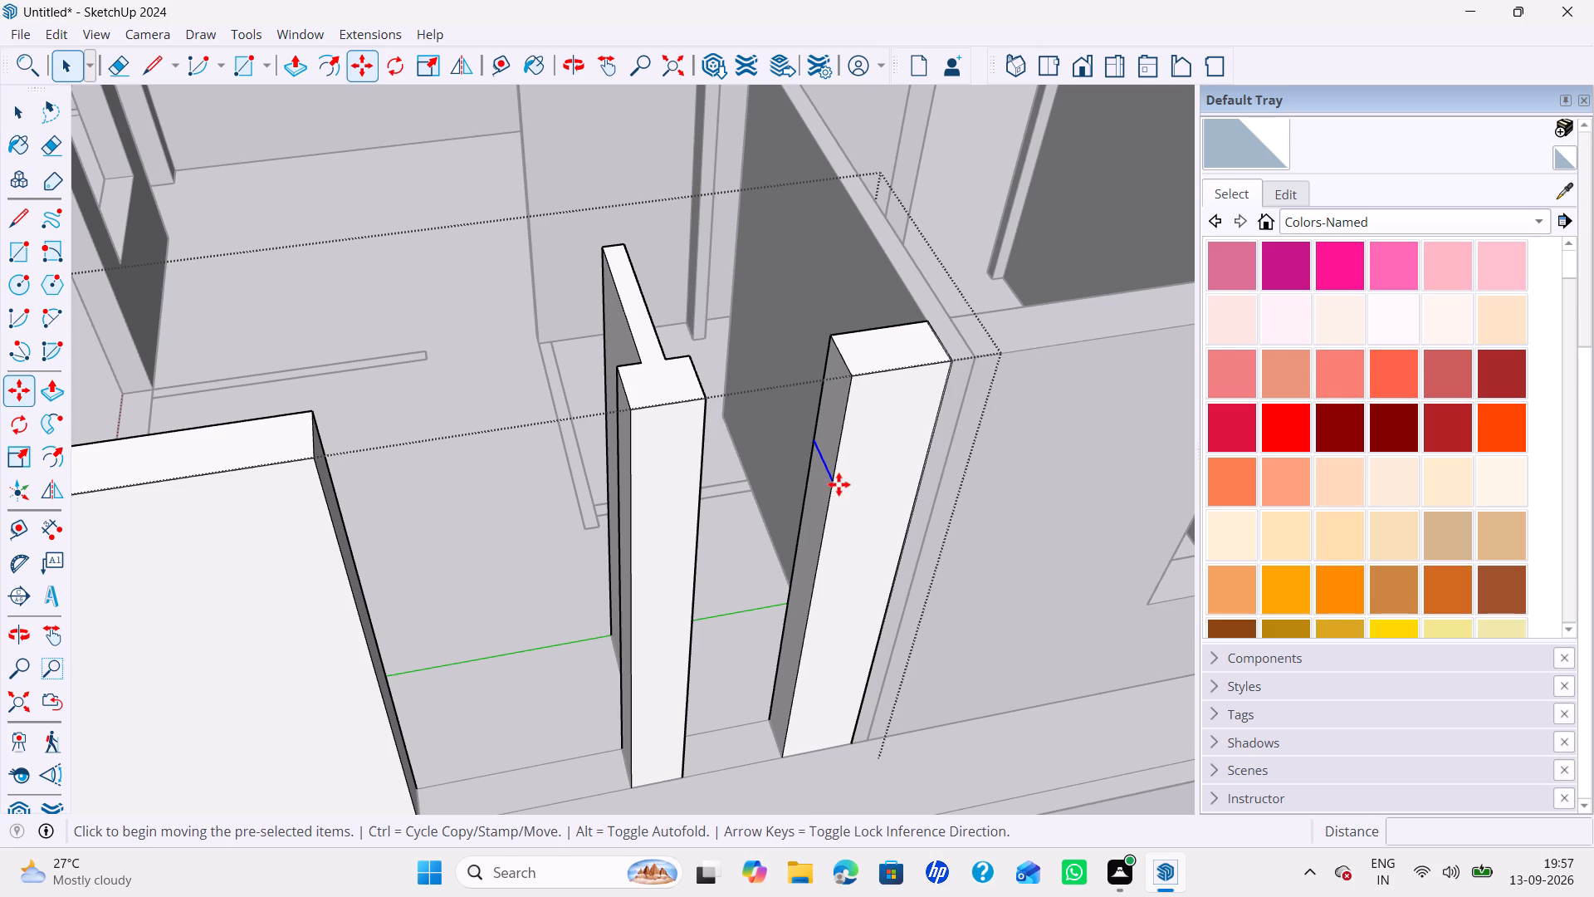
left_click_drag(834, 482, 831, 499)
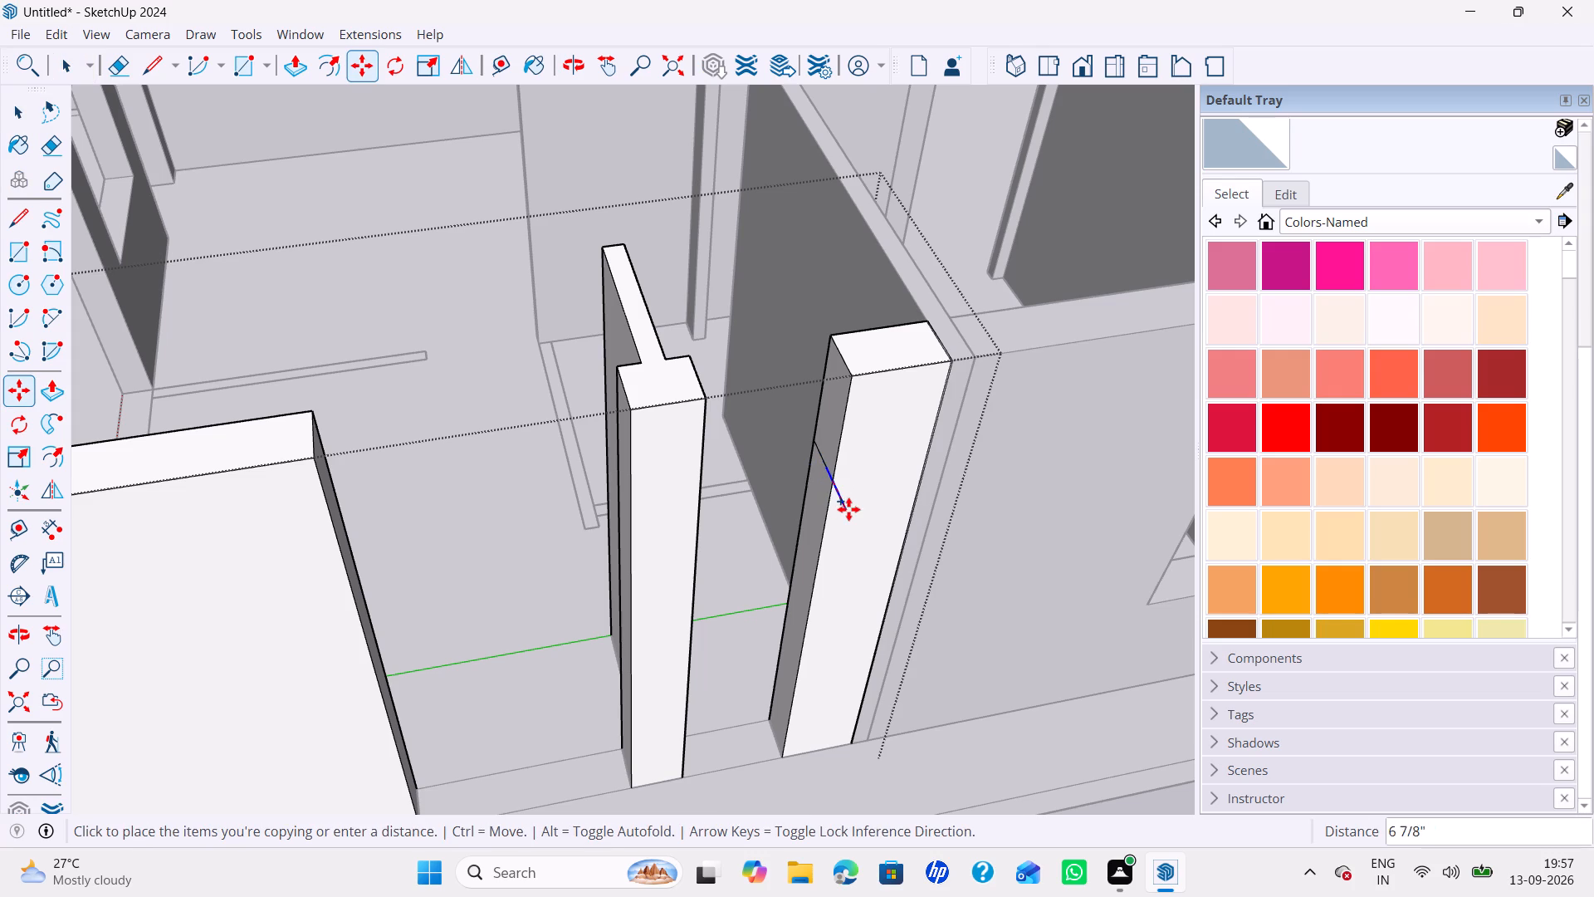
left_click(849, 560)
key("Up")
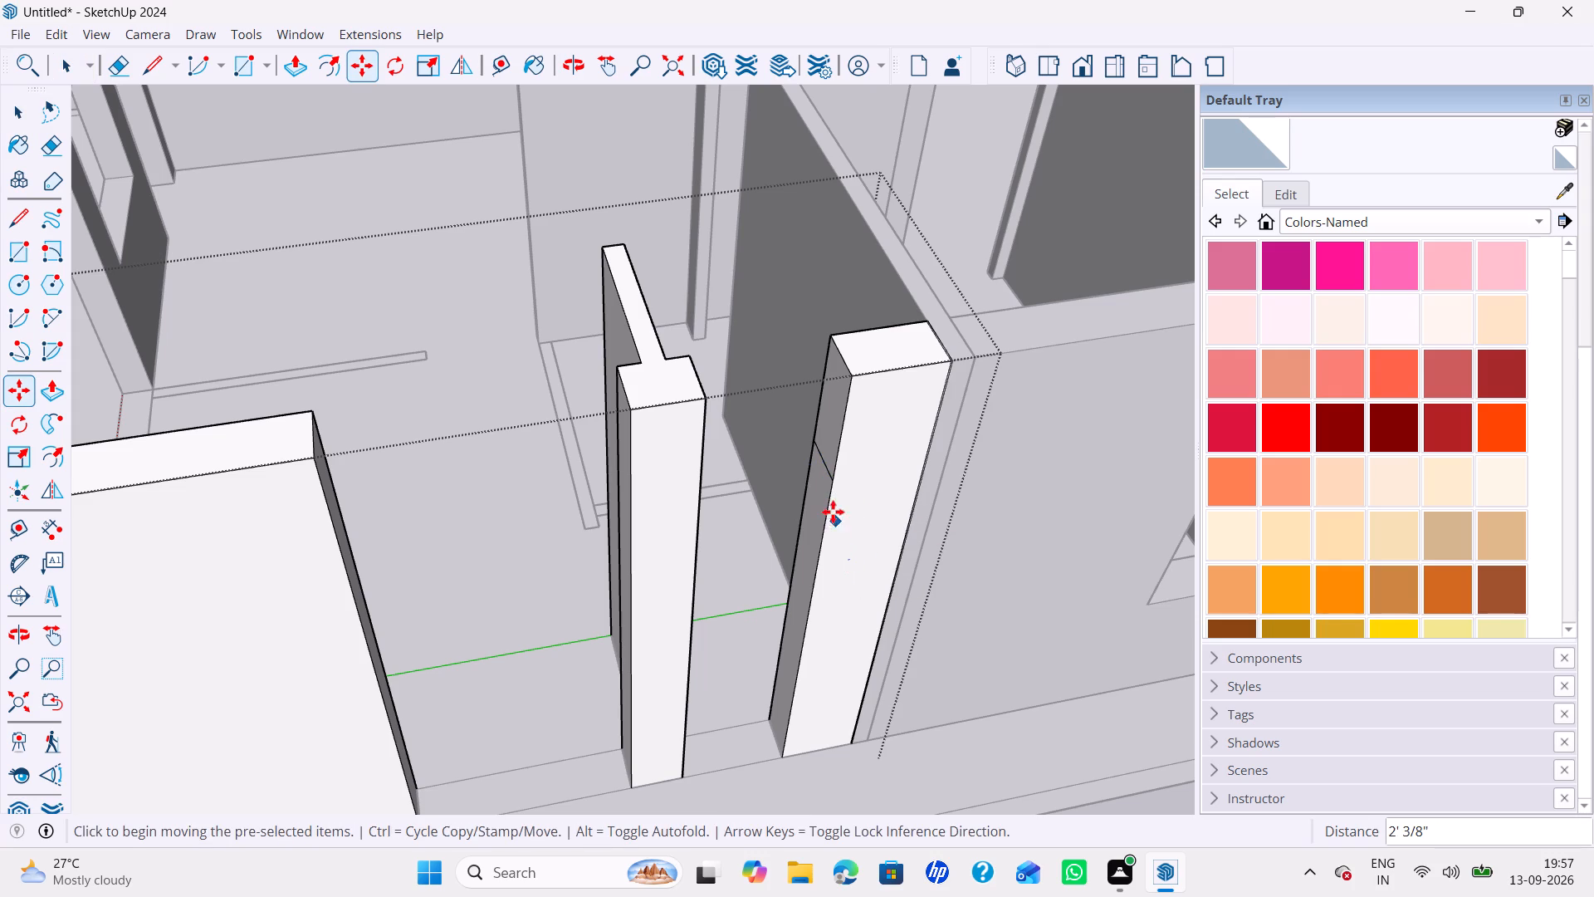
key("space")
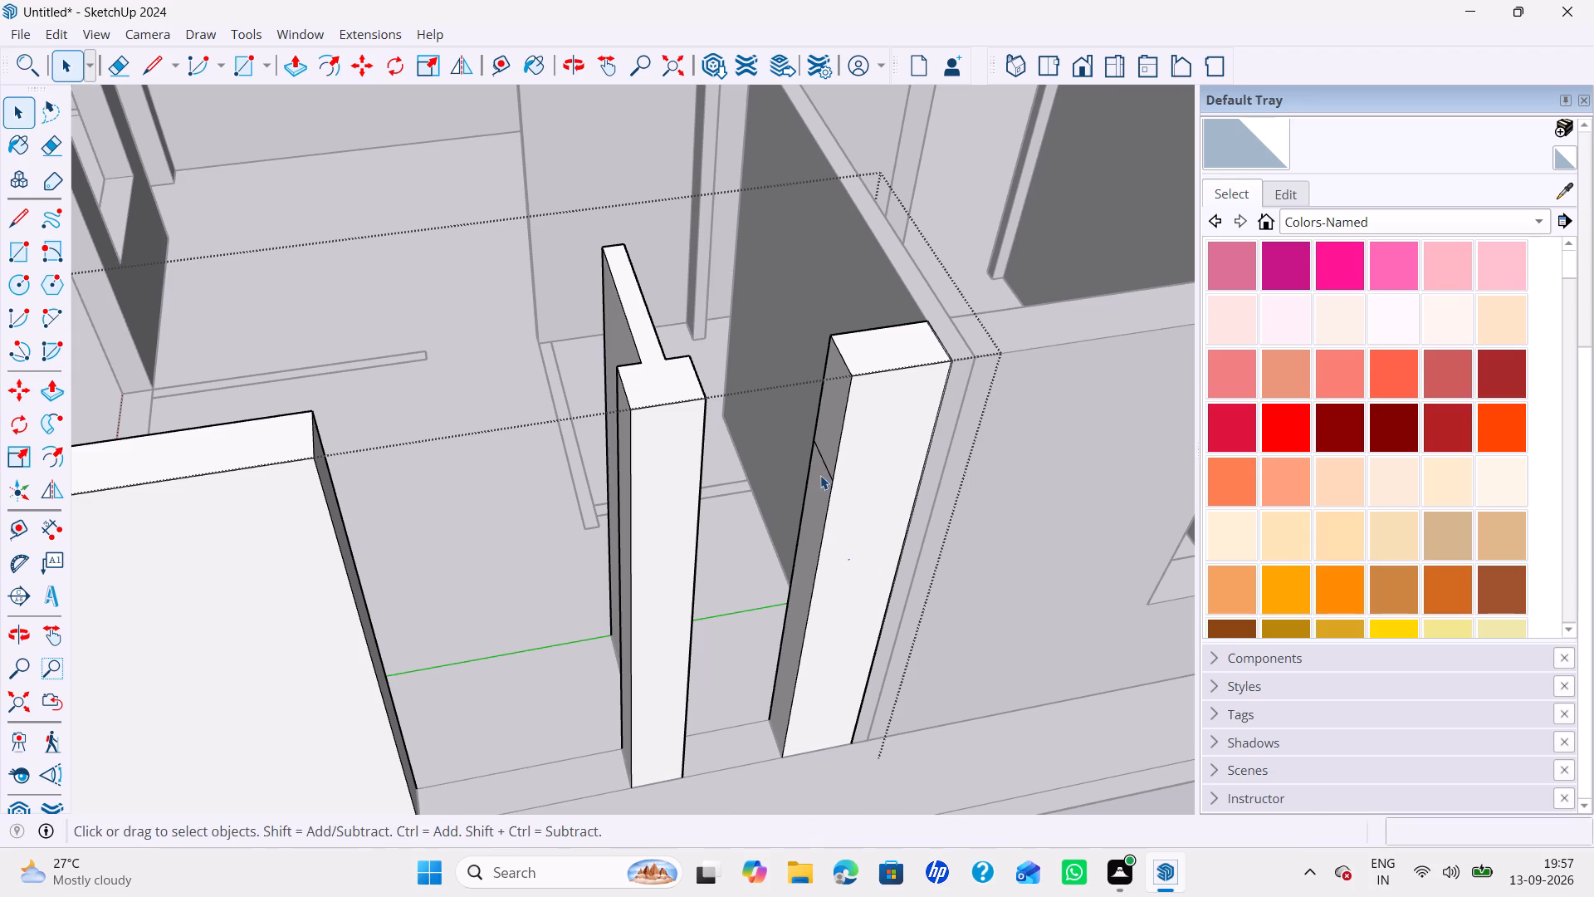
Copy the adjusted edge 2' straight down the pier's side face to mark the window opening's sill.
left_click(819, 466)
left_click(826, 476)
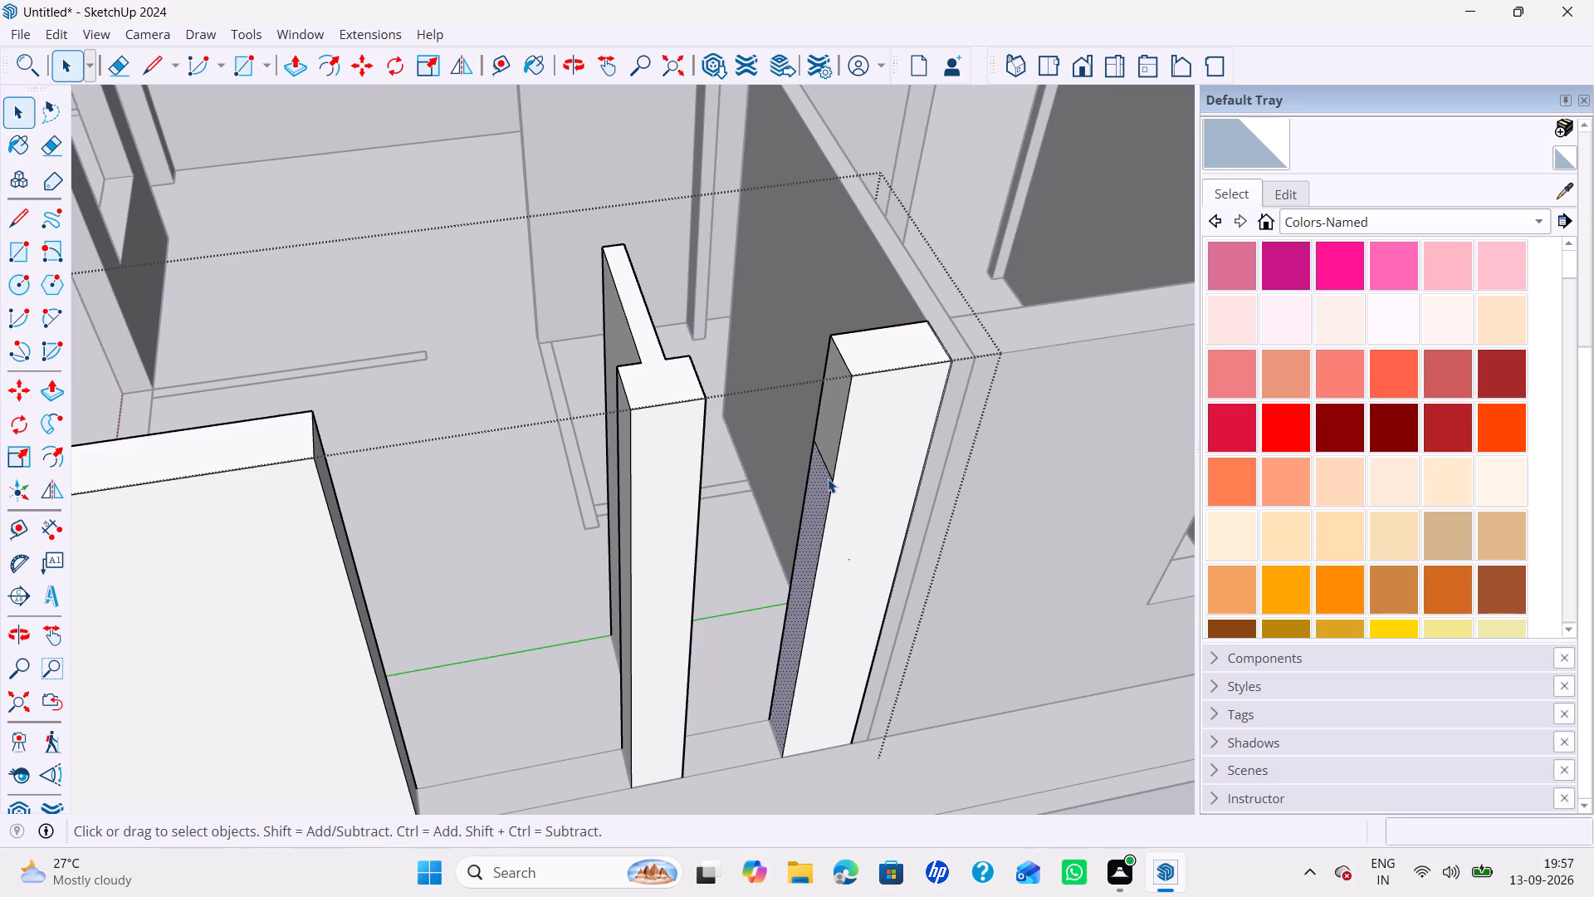
left_click(828, 471)
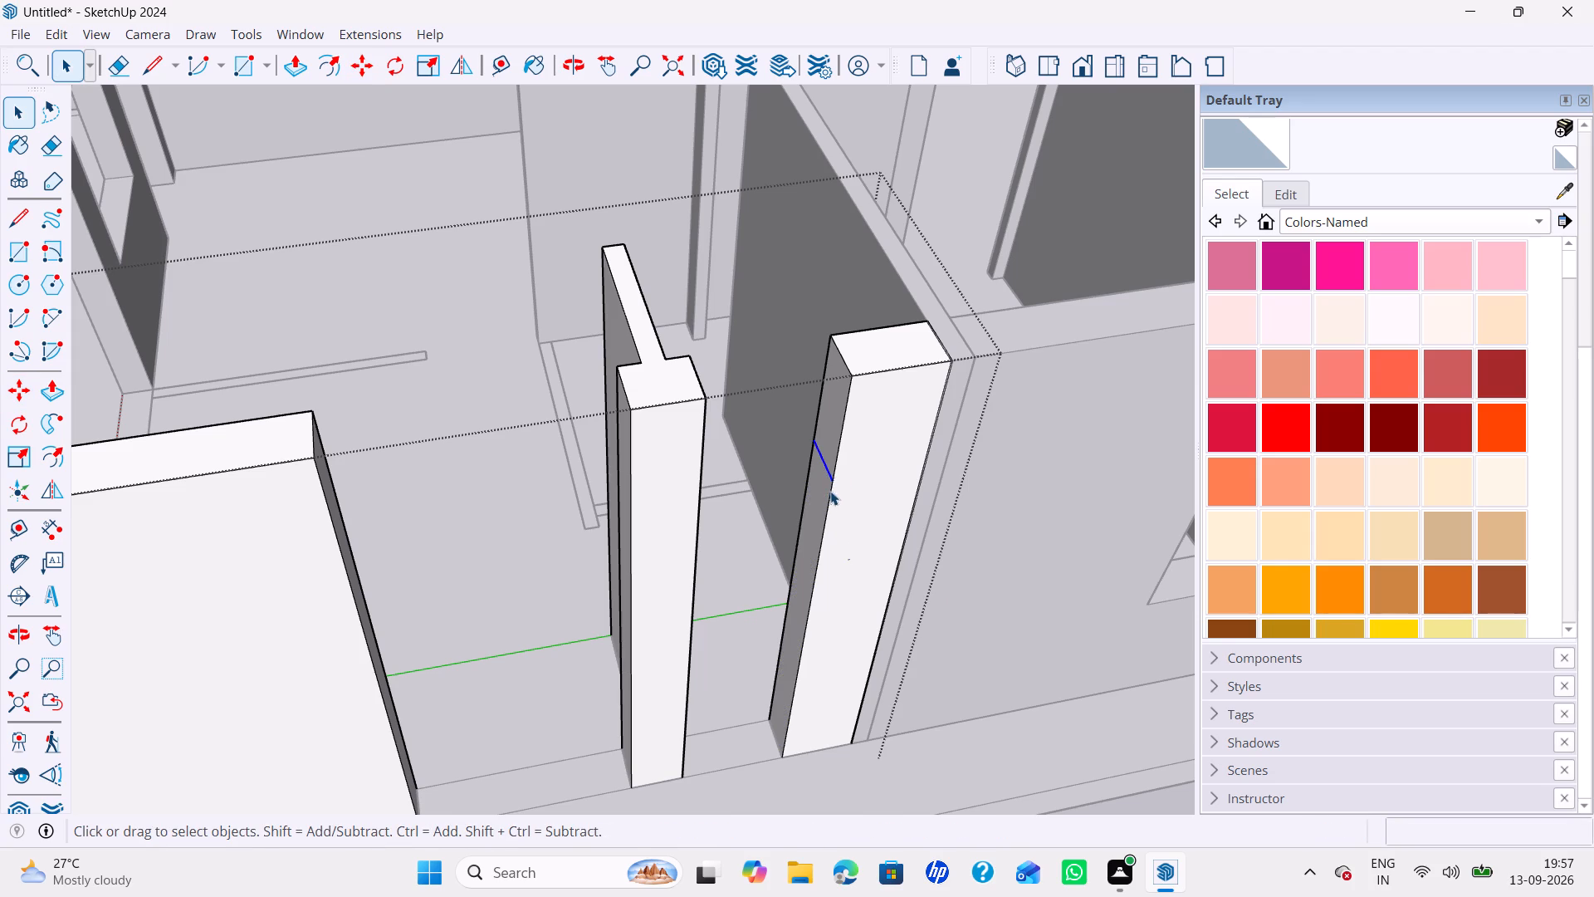
key("m")
left_click(834, 476, "ctrl")
key("Up")
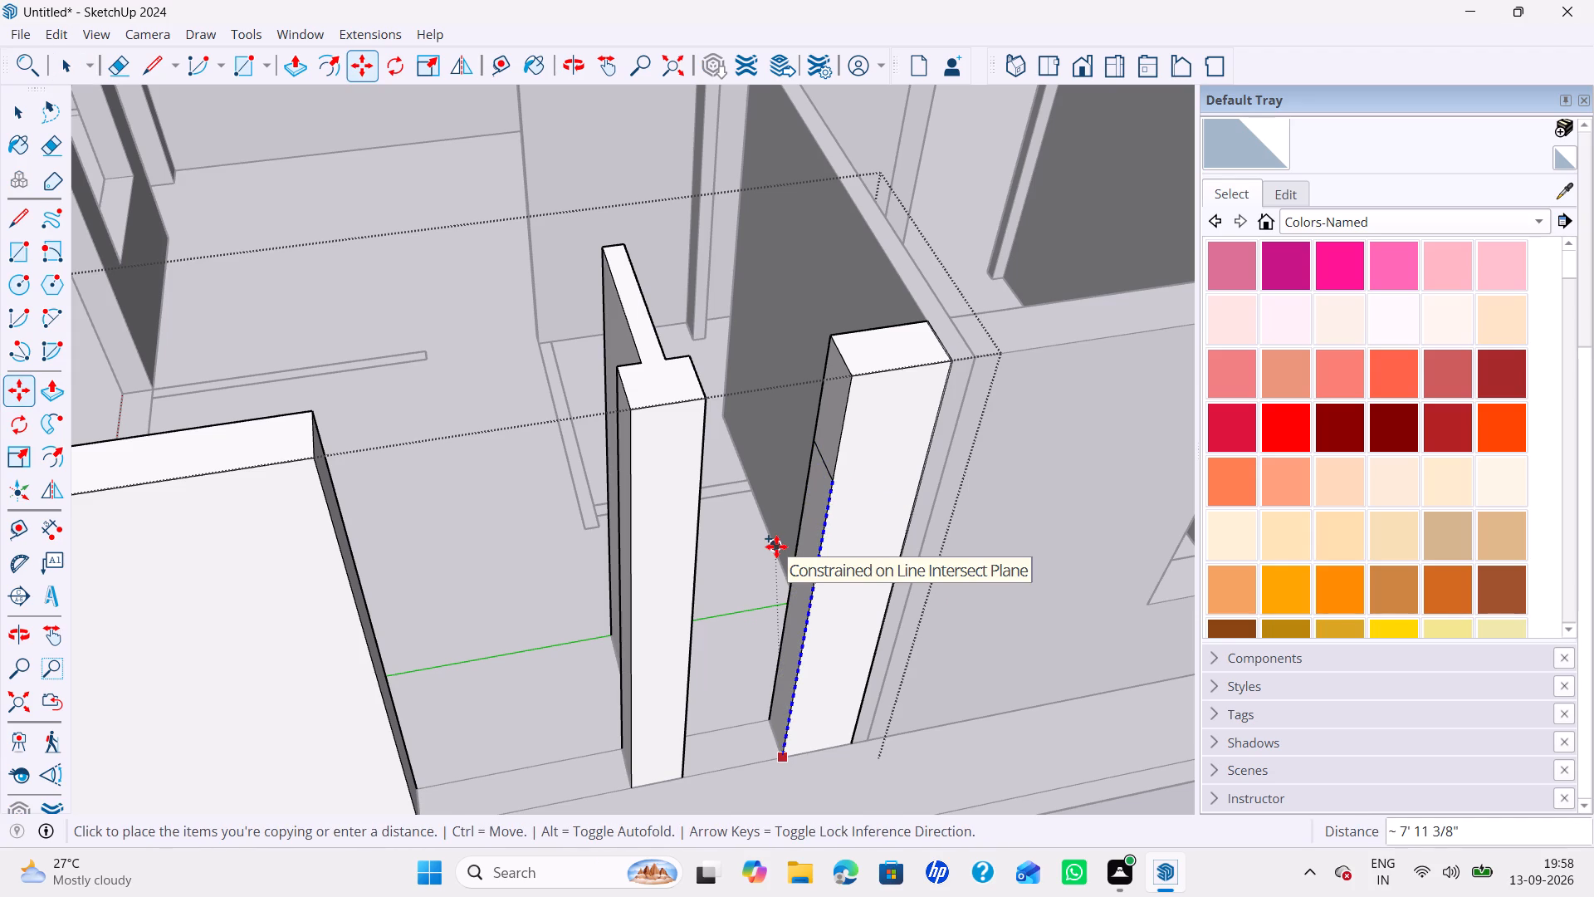
type("2'")
key("Return")
key("space")
Push/Pull the pier's side face above and below the marked strip across to the neighbouring T-shaped pier, forming a 2' high window opening.
scroll(858, 544, "down", 1)
middle_click_drag(855, 538, 728, 336)
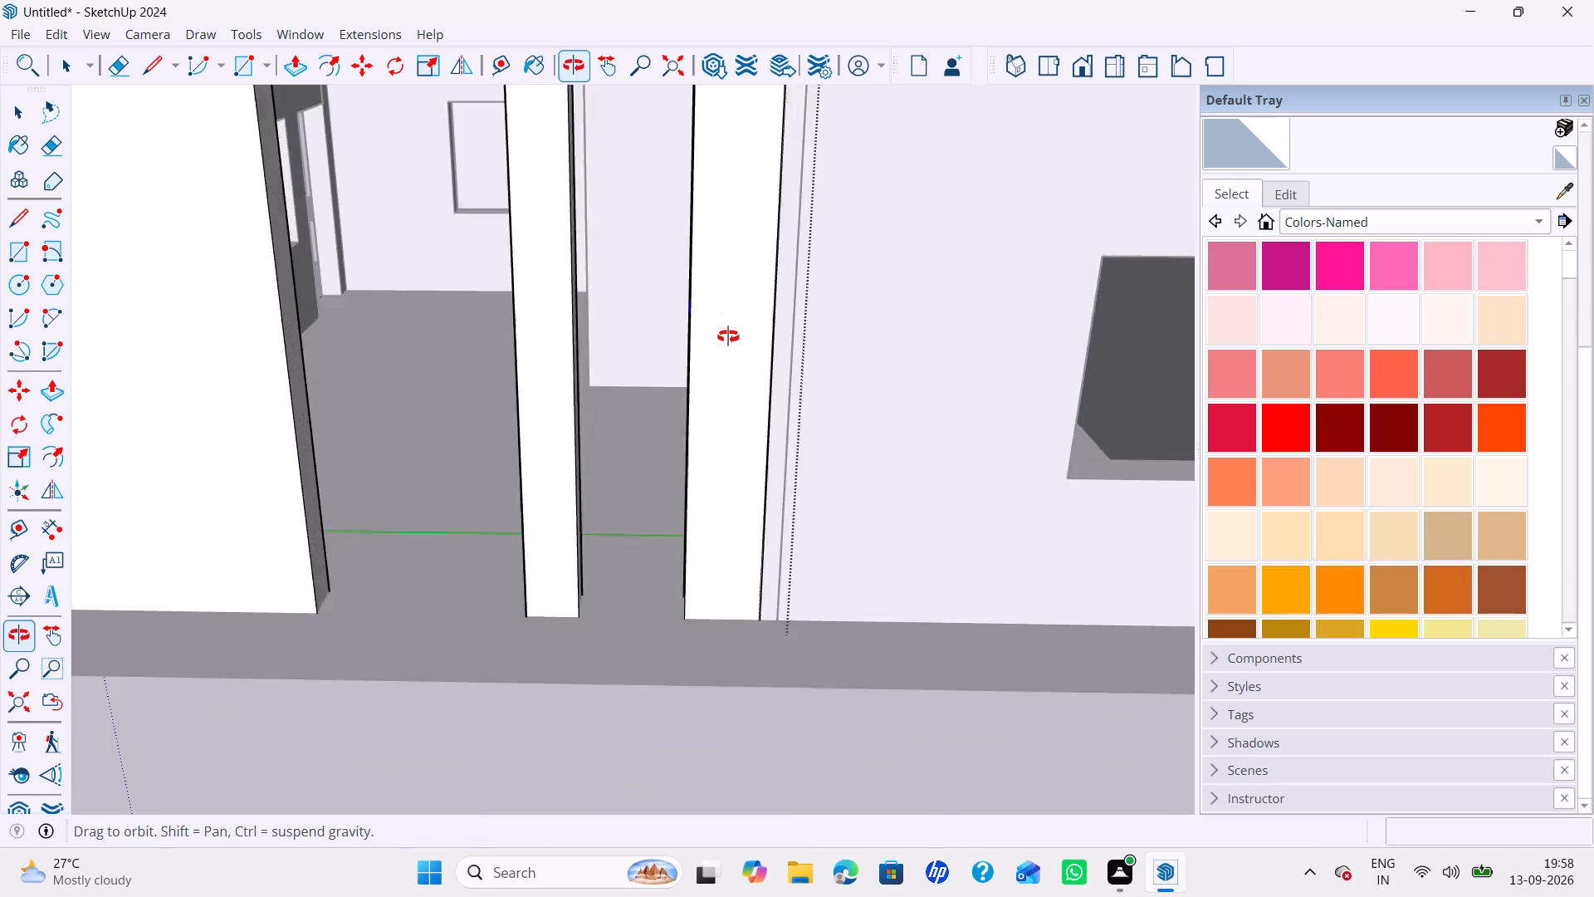
middle_click_drag(728, 336, 814, 409)
scroll(813, 409, "down", 1)
key("p")
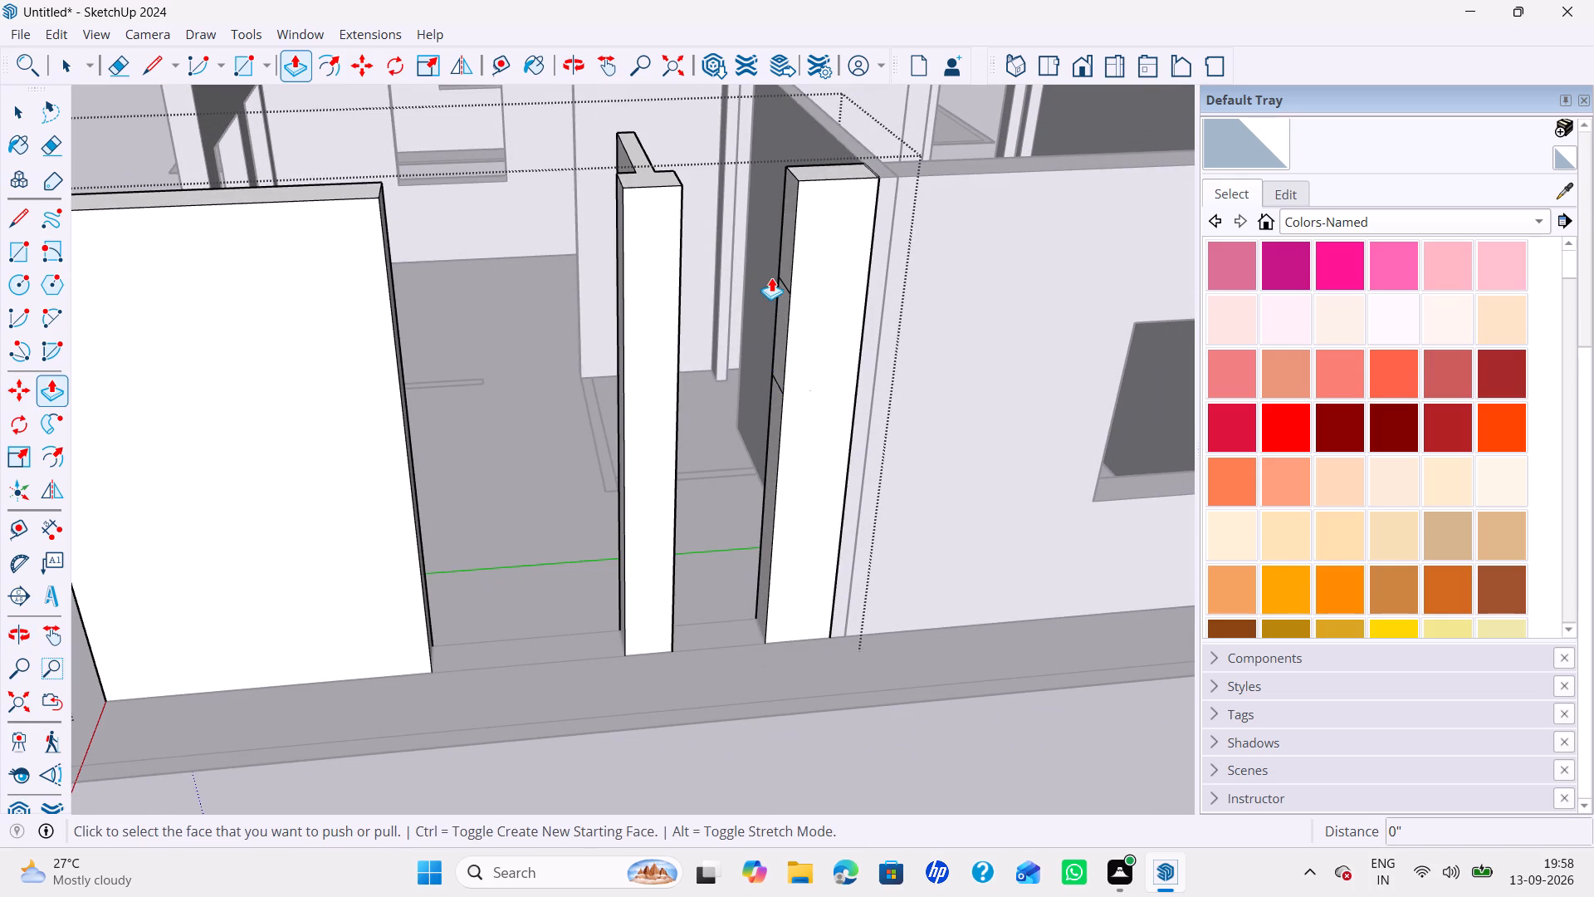
left_click(785, 266)
left_click(685, 367)
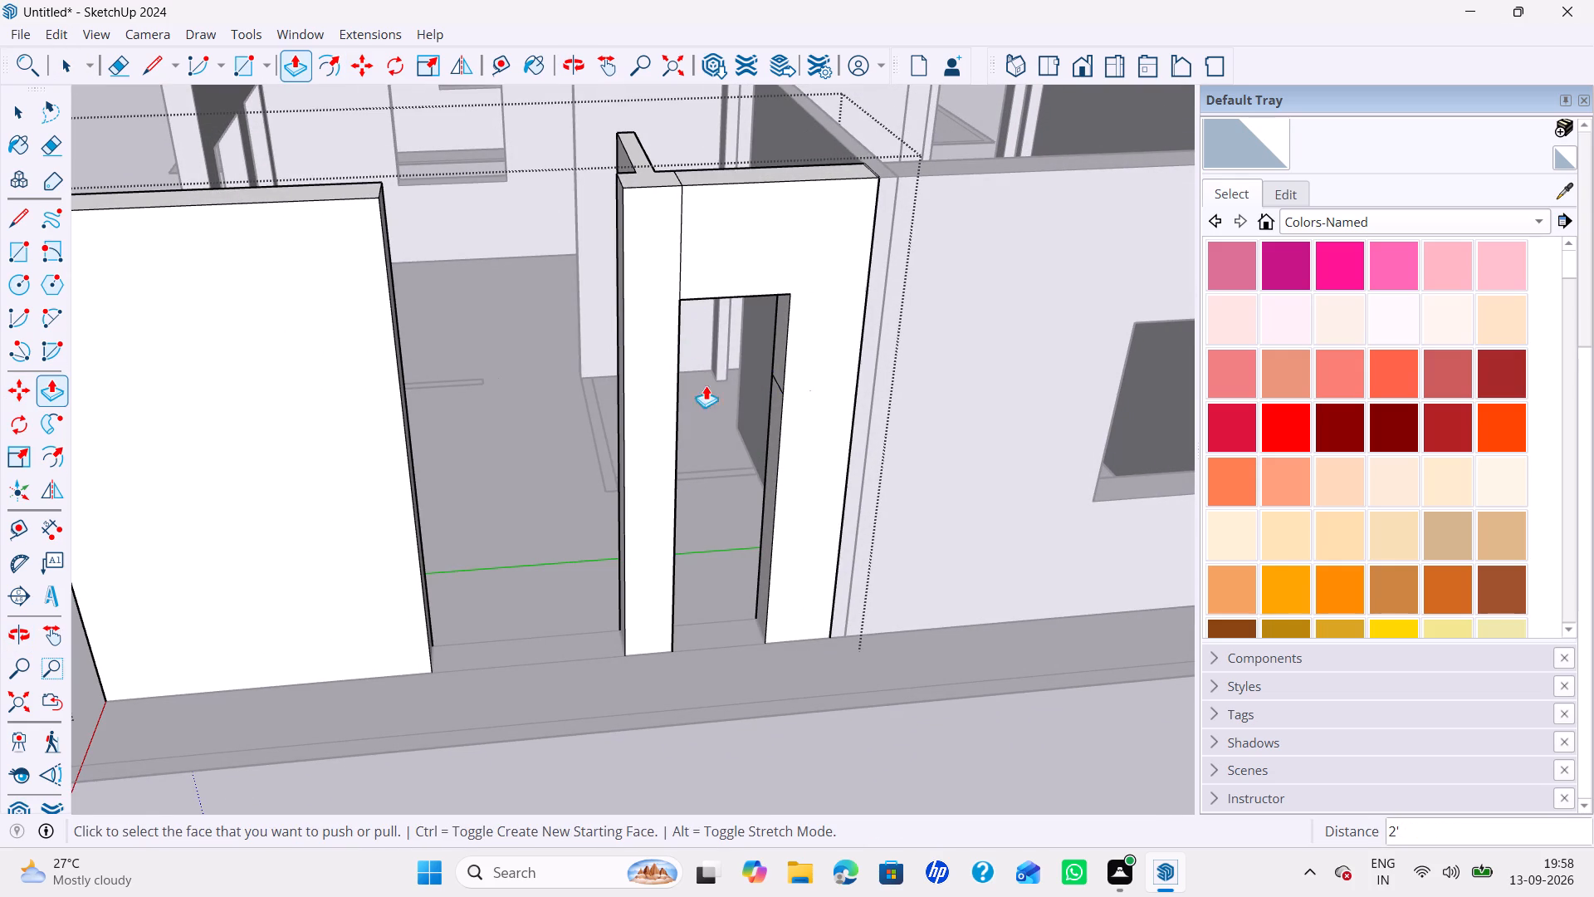
double_click(775, 456)
Erase the leftover seam lines on the outer, top and inner faces around the new window opening.
key("e")
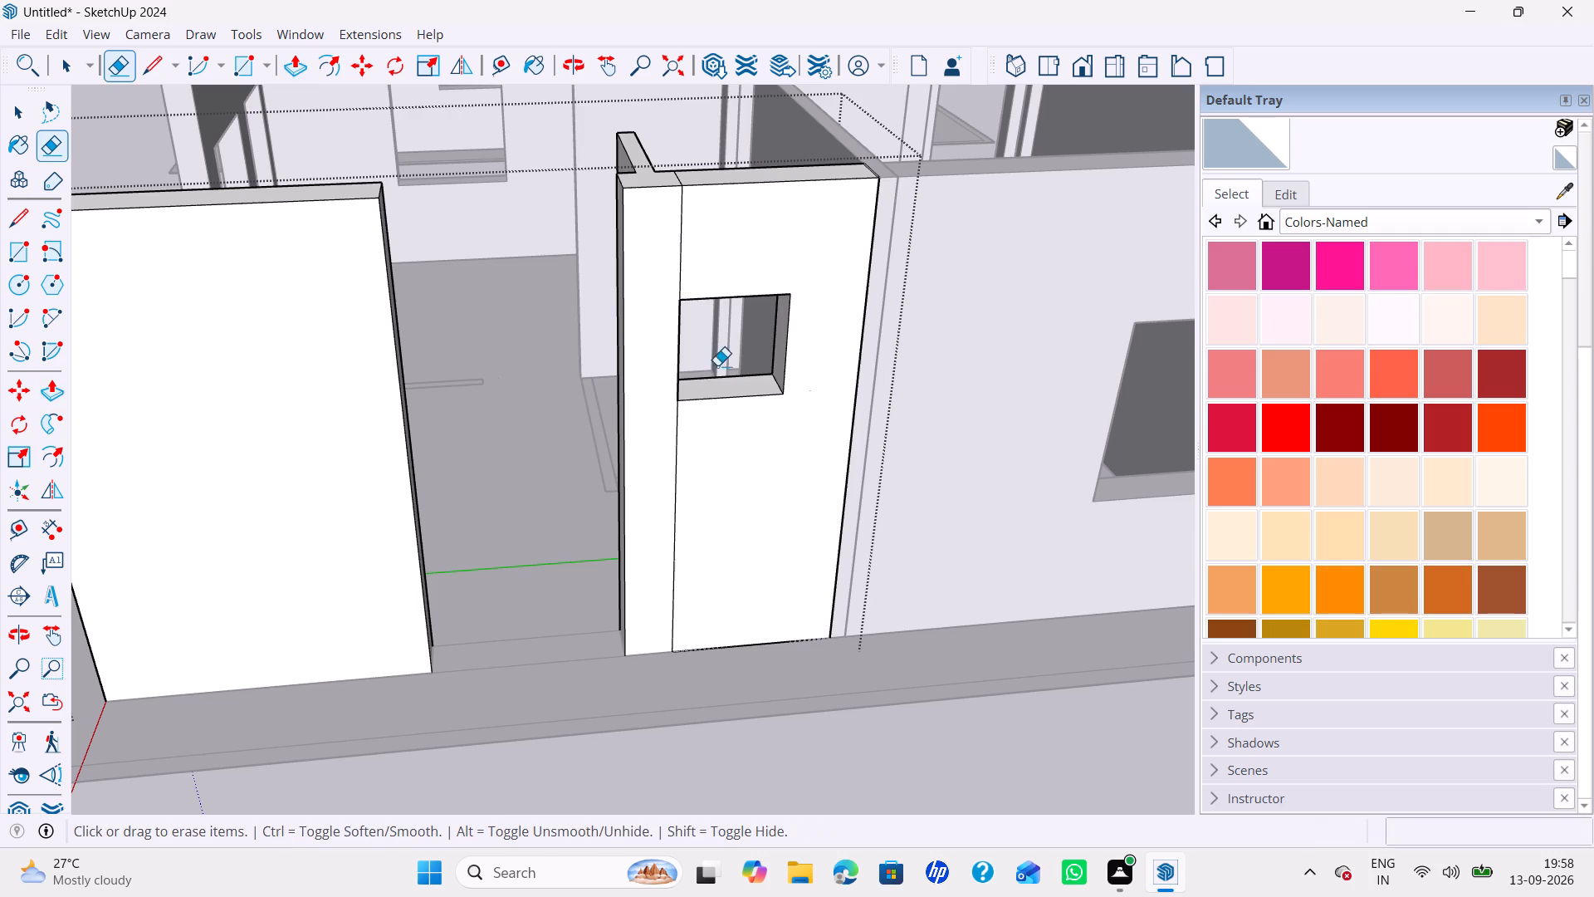
left_click(681, 278)
left_click_drag(679, 488, 666, 496)
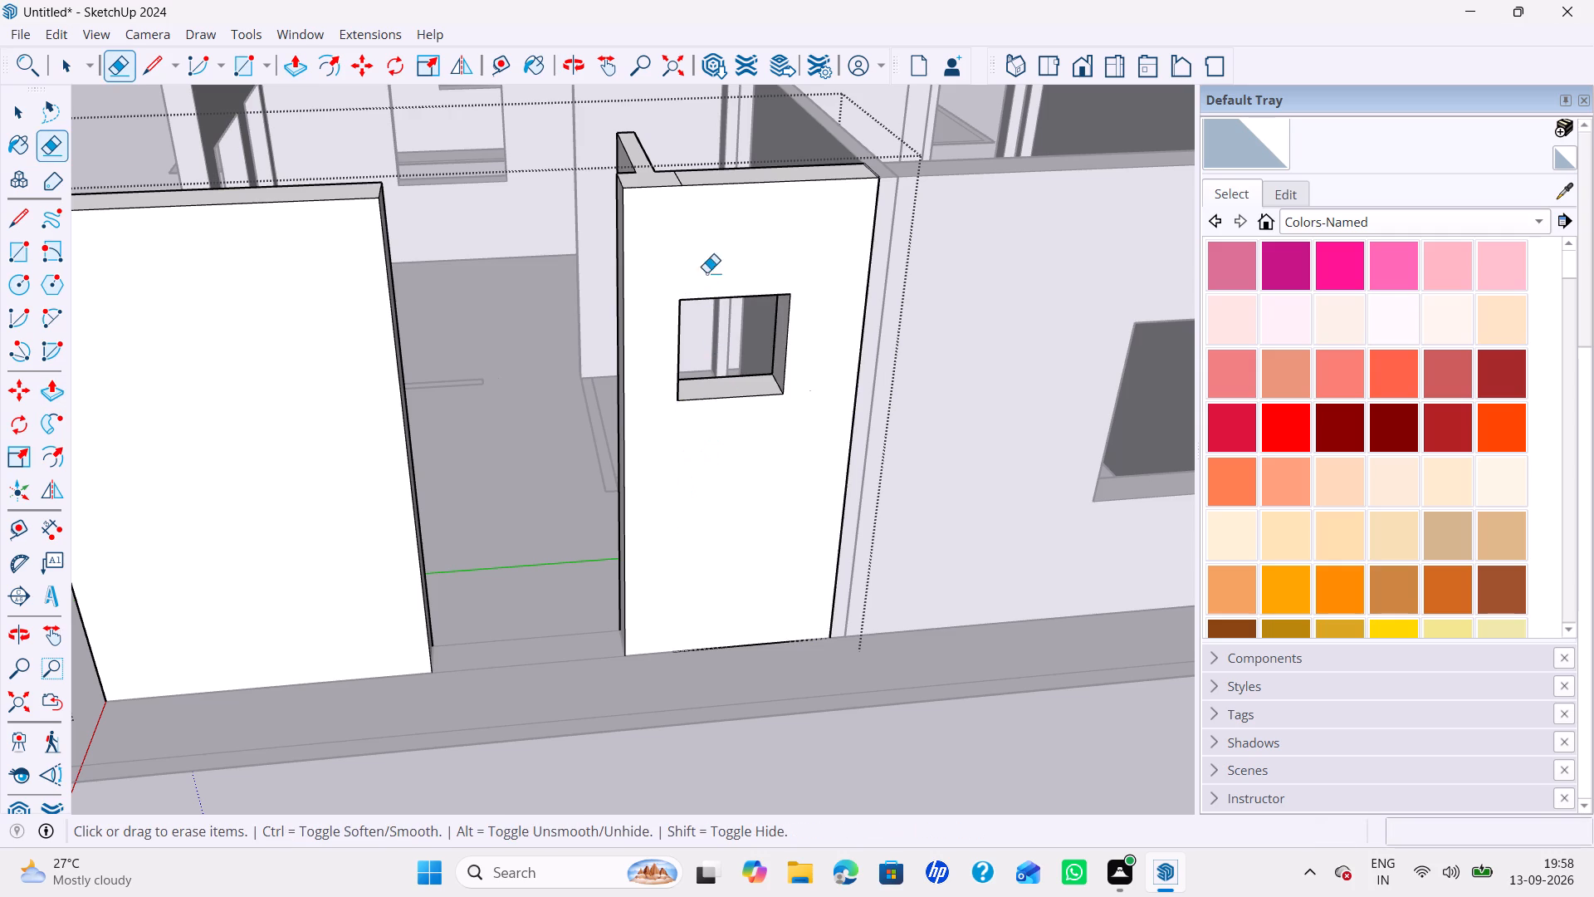
left_click(673, 176)
middle_click_drag(690, 220, 1107, 603)
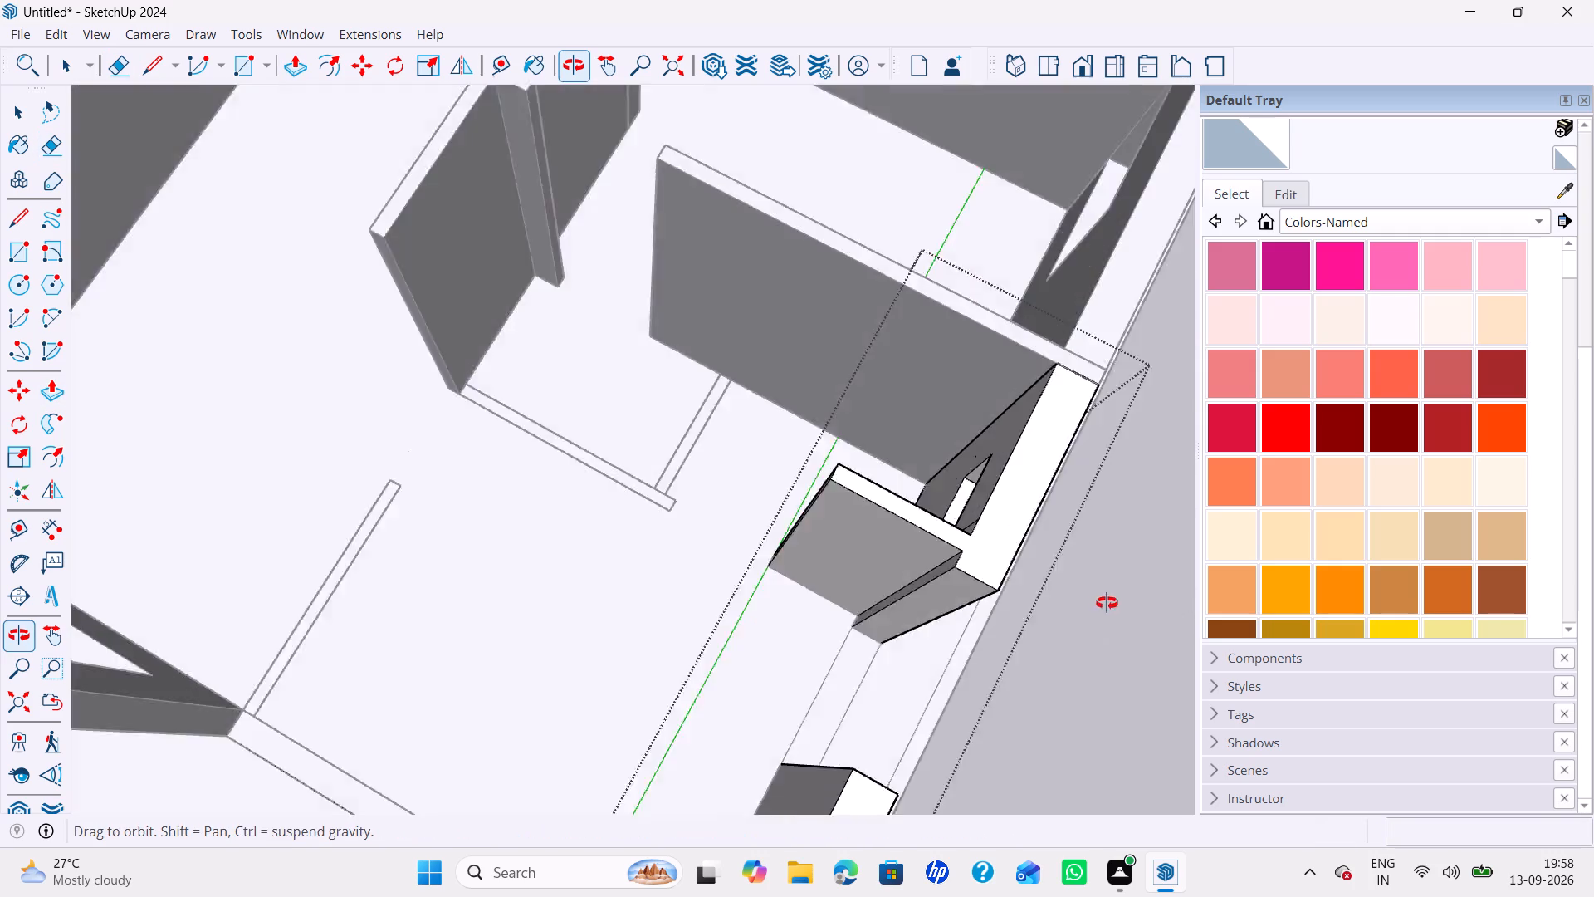
middle_click_drag(1107, 603, 1311, 684)
middle_click_drag(986, 458, 1019, 563)
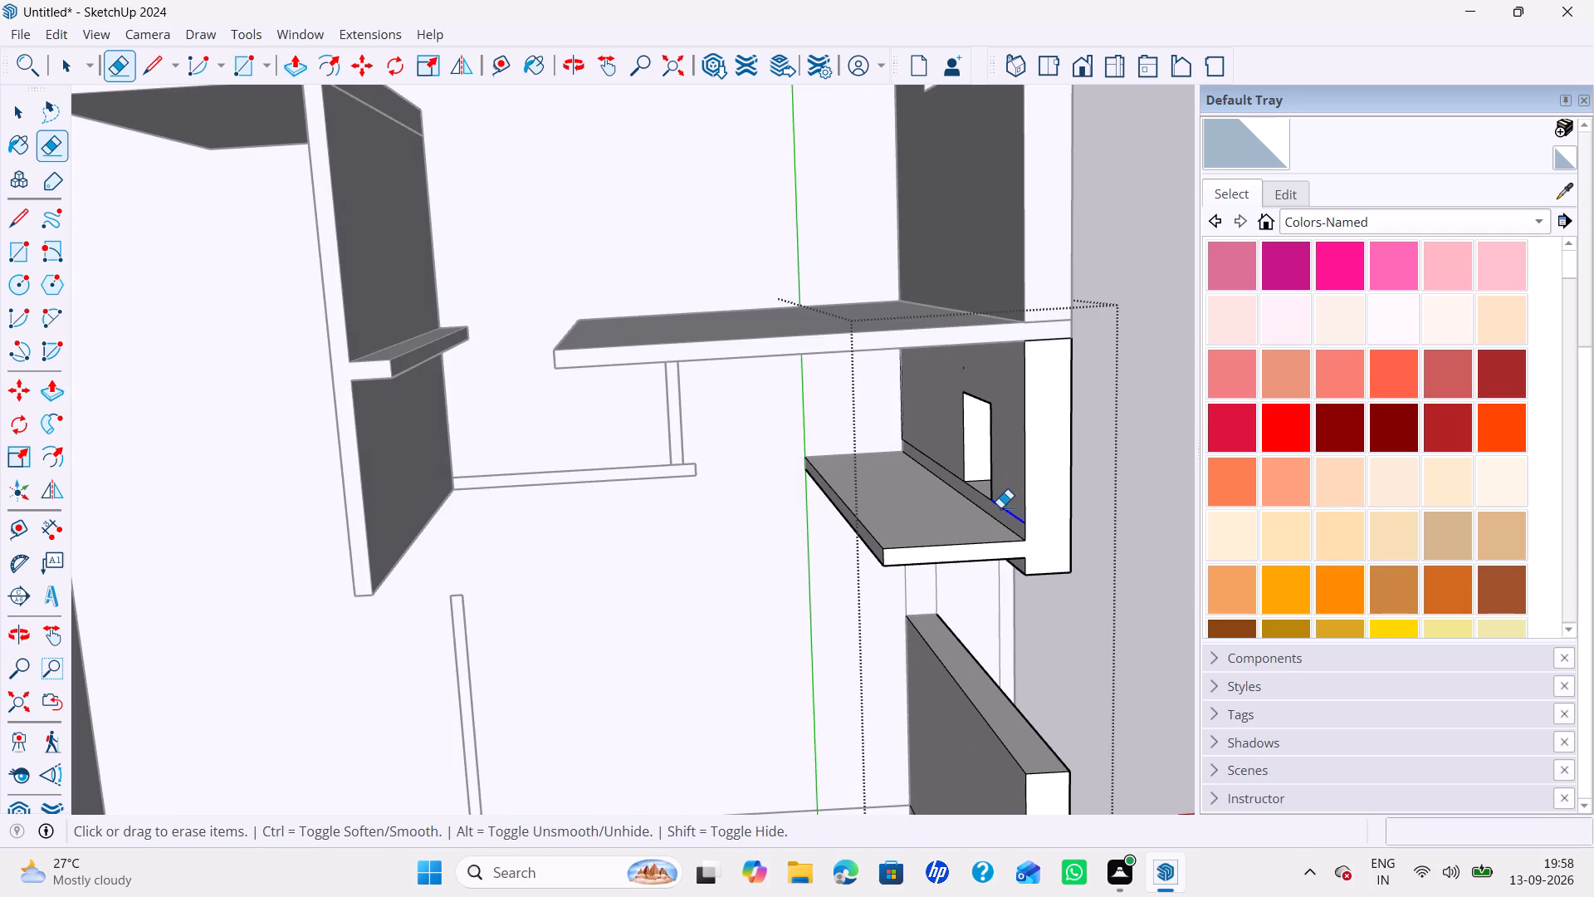
left_click(1000, 507)
left_click(946, 475)
left_click(945, 471)
Open the short flat partition meeting the raised straight partition and raise it to 10'.
scroll(944, 510, "down", 6)
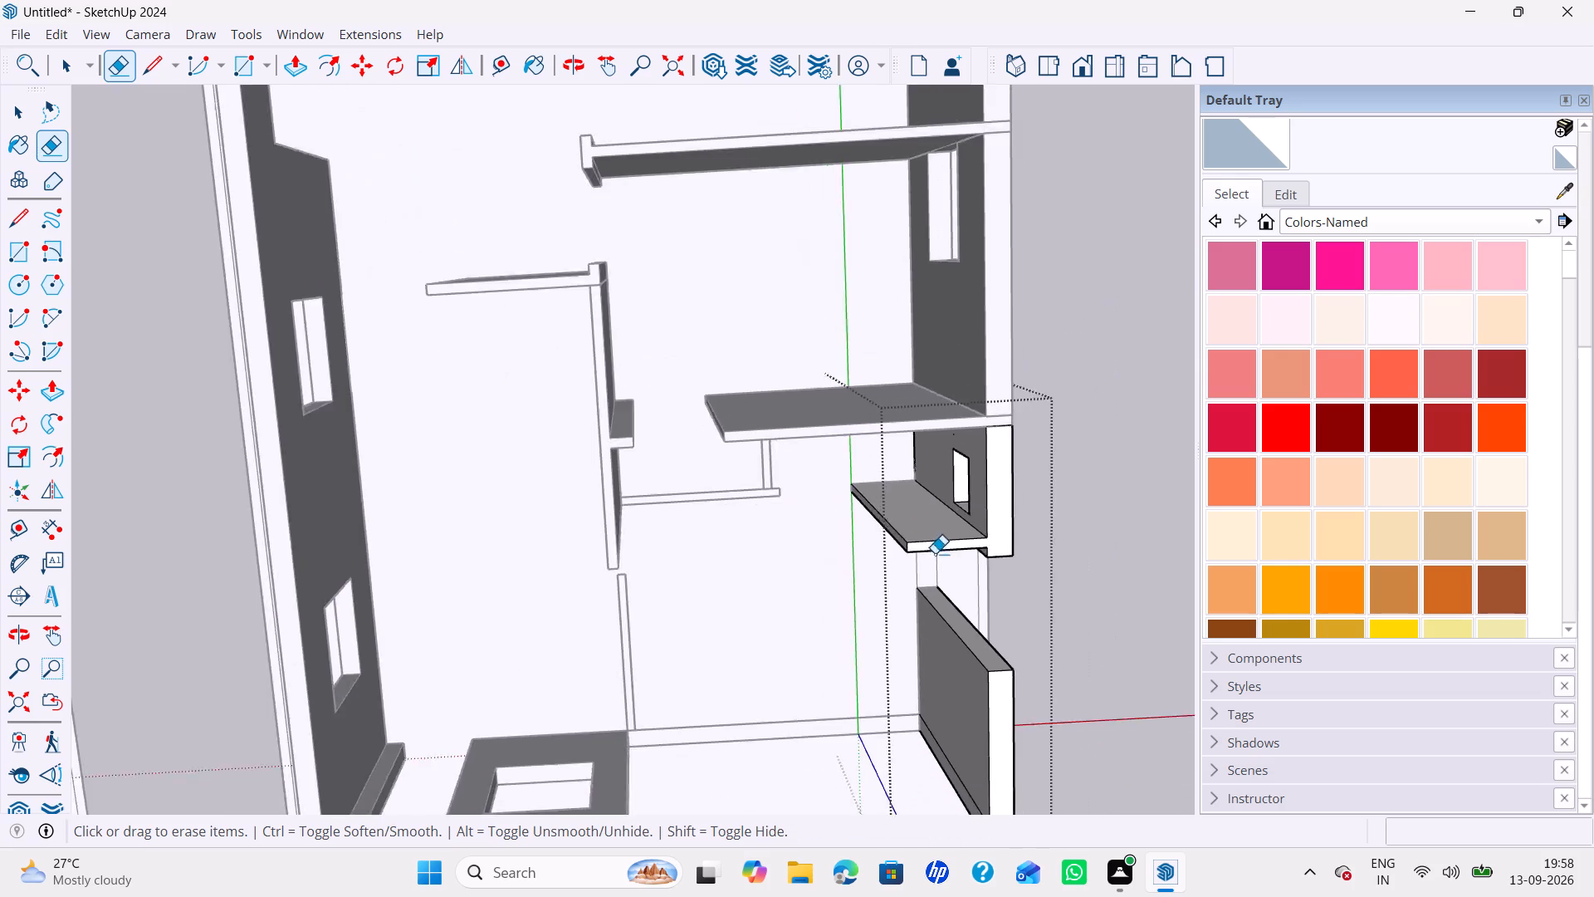
middle_click_drag(935, 553, 854, 316)
key("space")
double_click(765, 452)
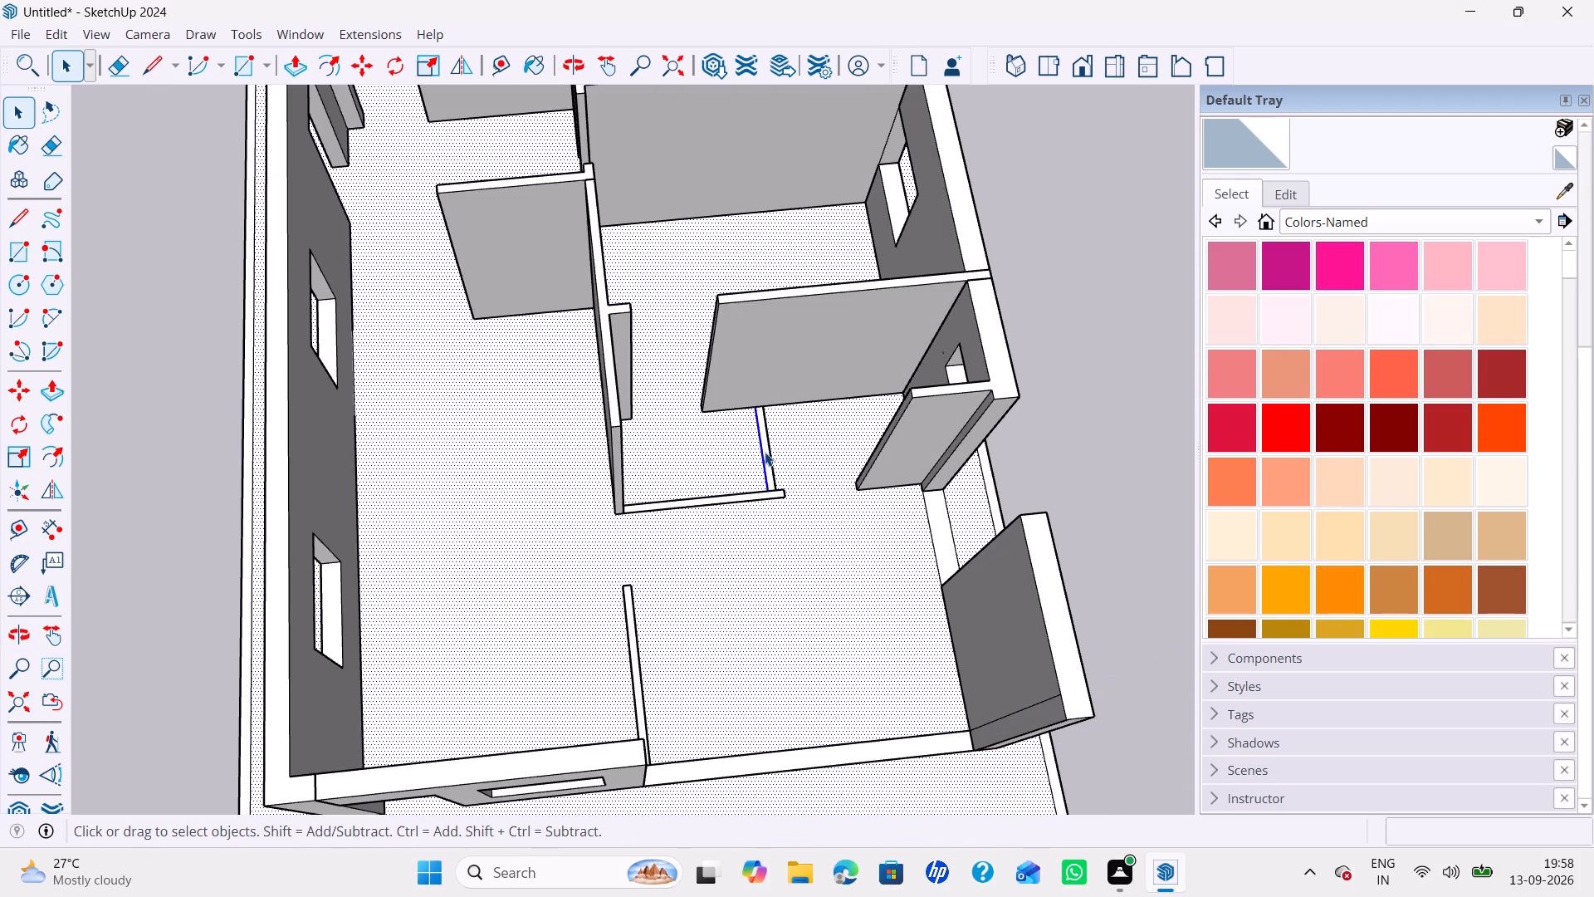
scroll(764, 454, "up", 7)
double_click(770, 458)
key("p")
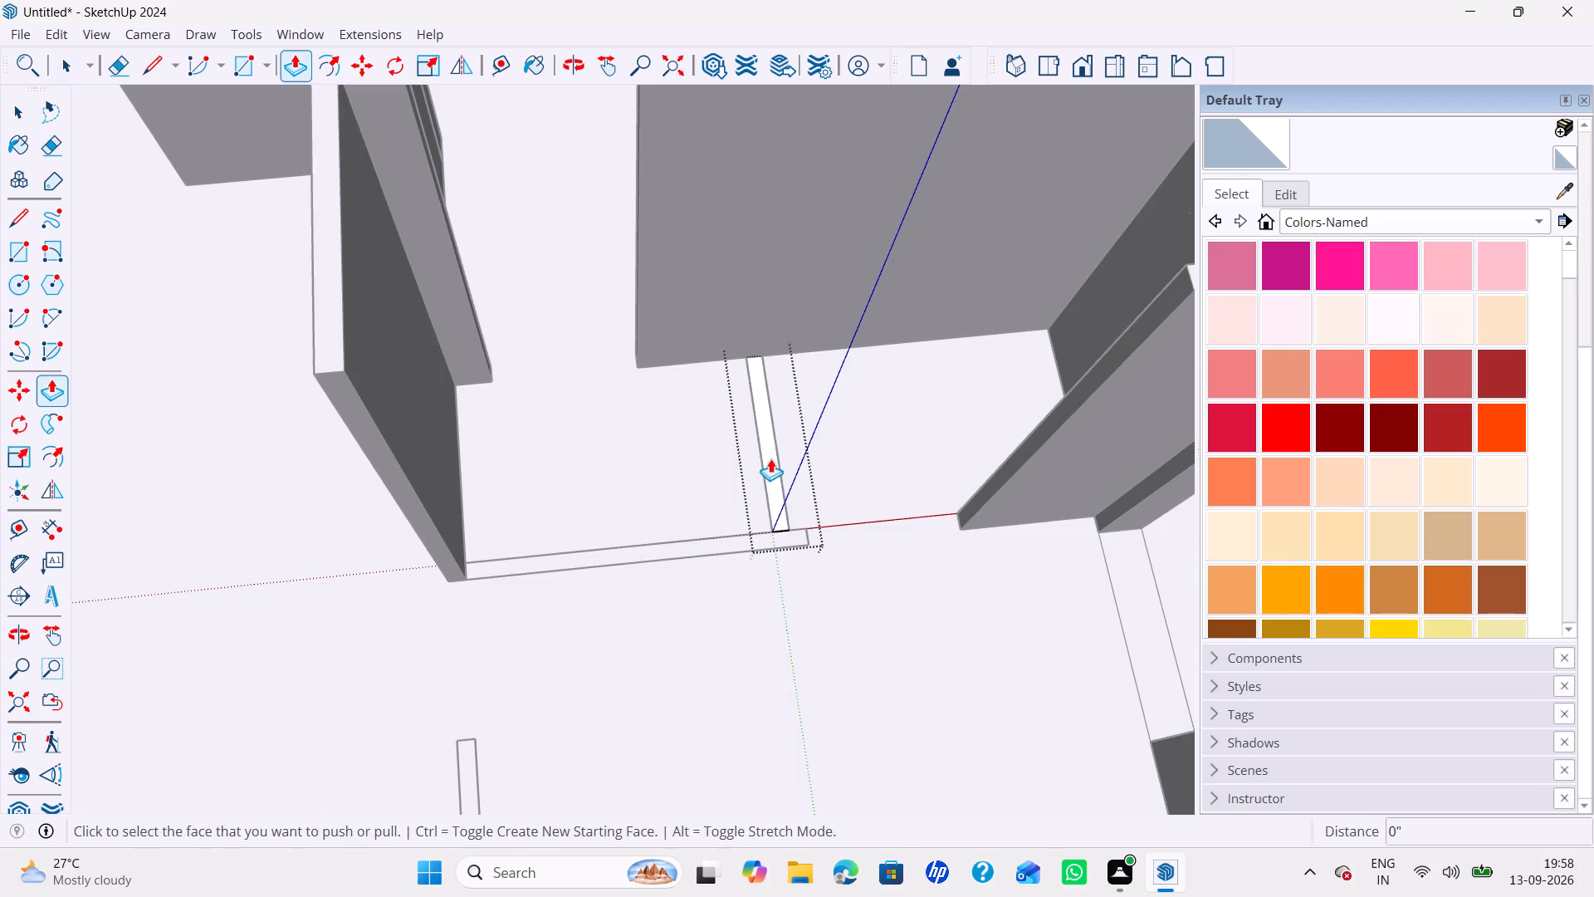
double_click(770, 472)
left_click(785, 455)
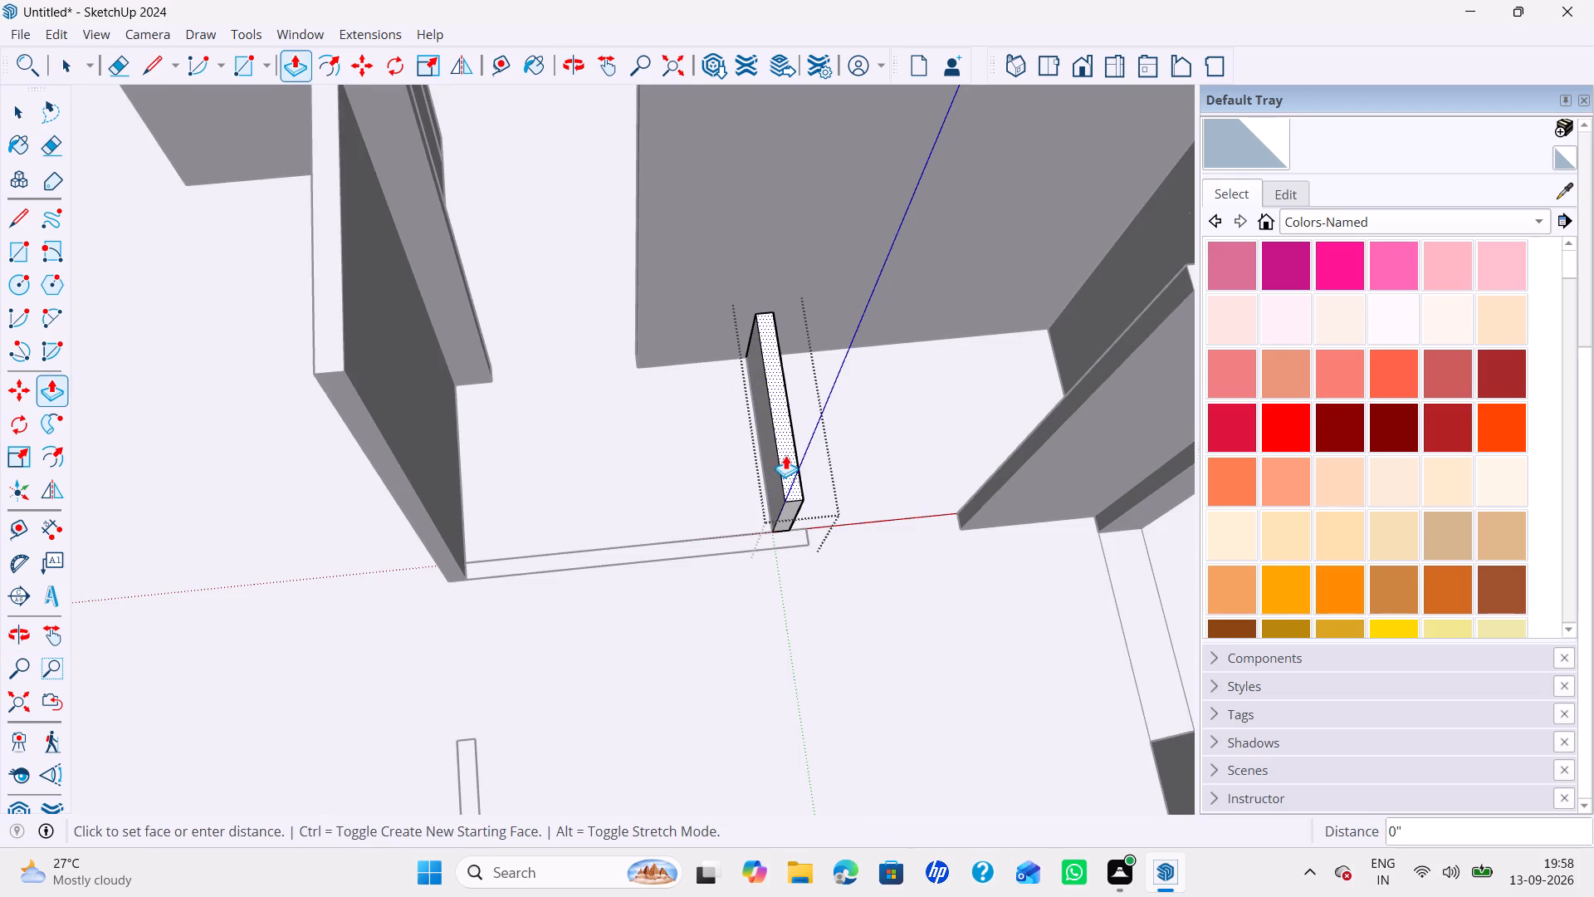
scroll(865, 453, "down", 7)
left_click(1093, 383)
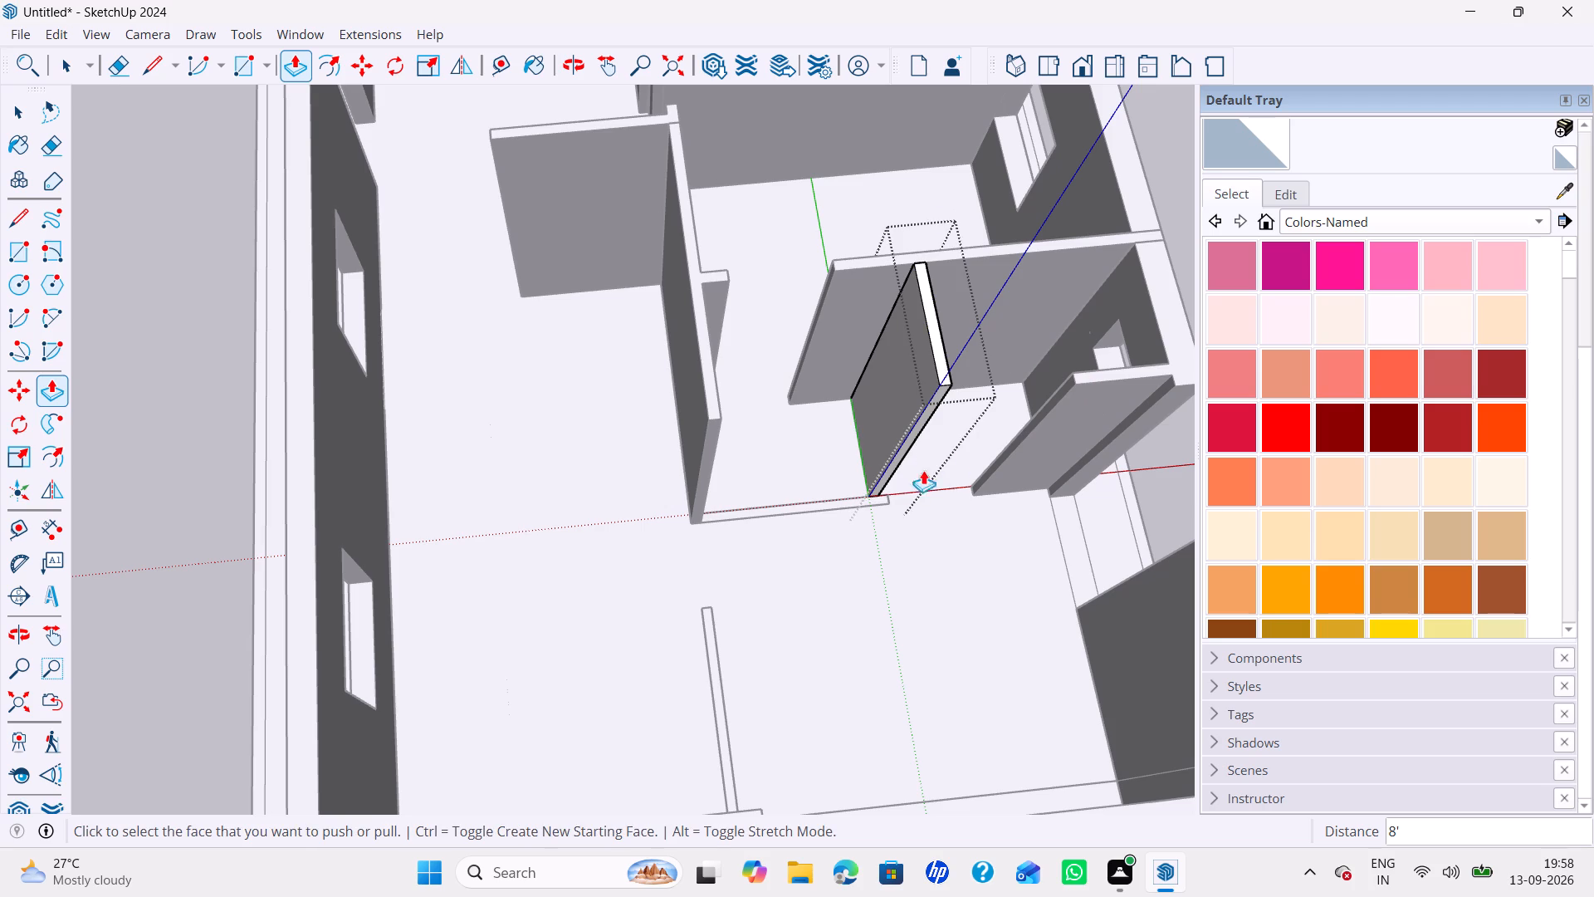
Open the flat cross partition joining the short partition to the raised stubbed partition and raise it to 10'.
key("space")
double_click(837, 504)
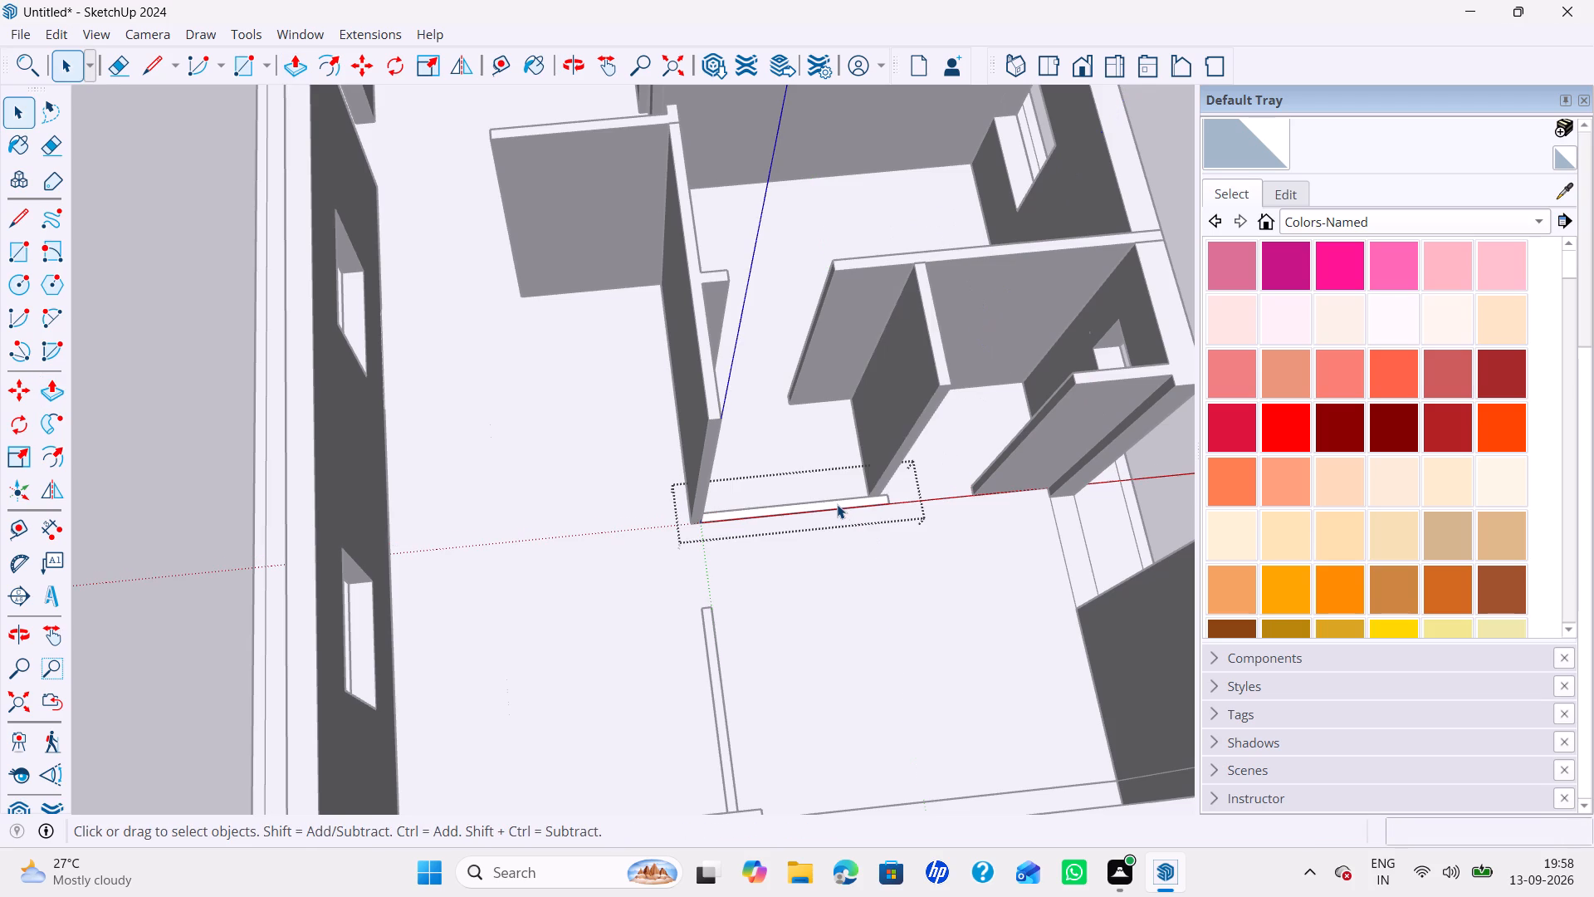
key("p")
left_click(832, 502)
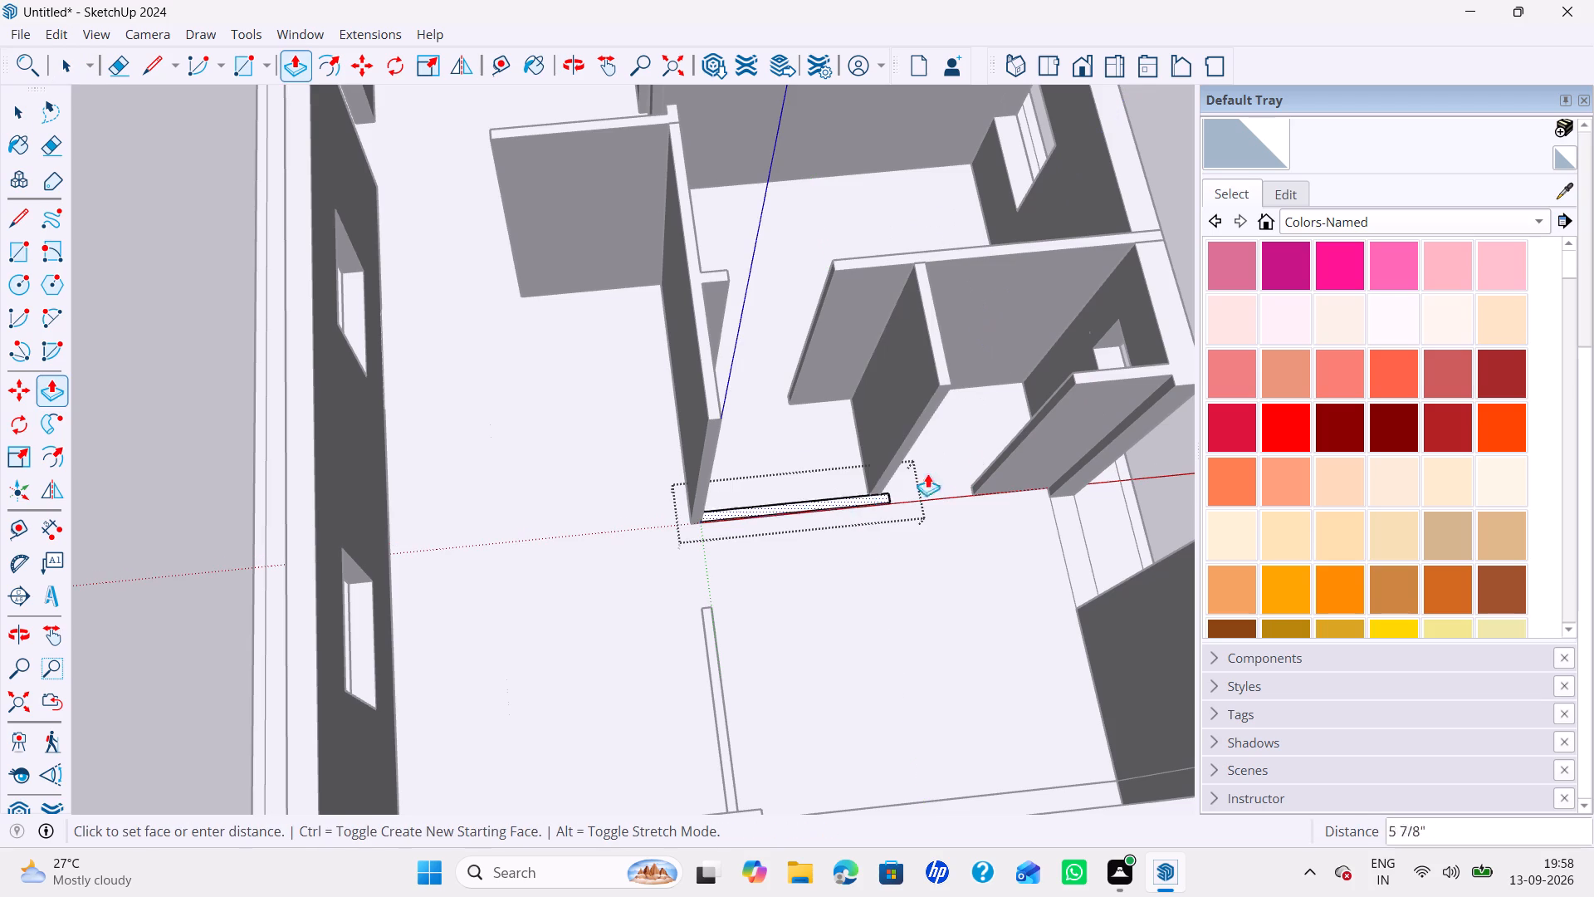
left_click(1114, 379)
key("space")
scroll(984, 432, "down", 5)
key("slash")
middle_click_drag(979, 441, 903, 433)
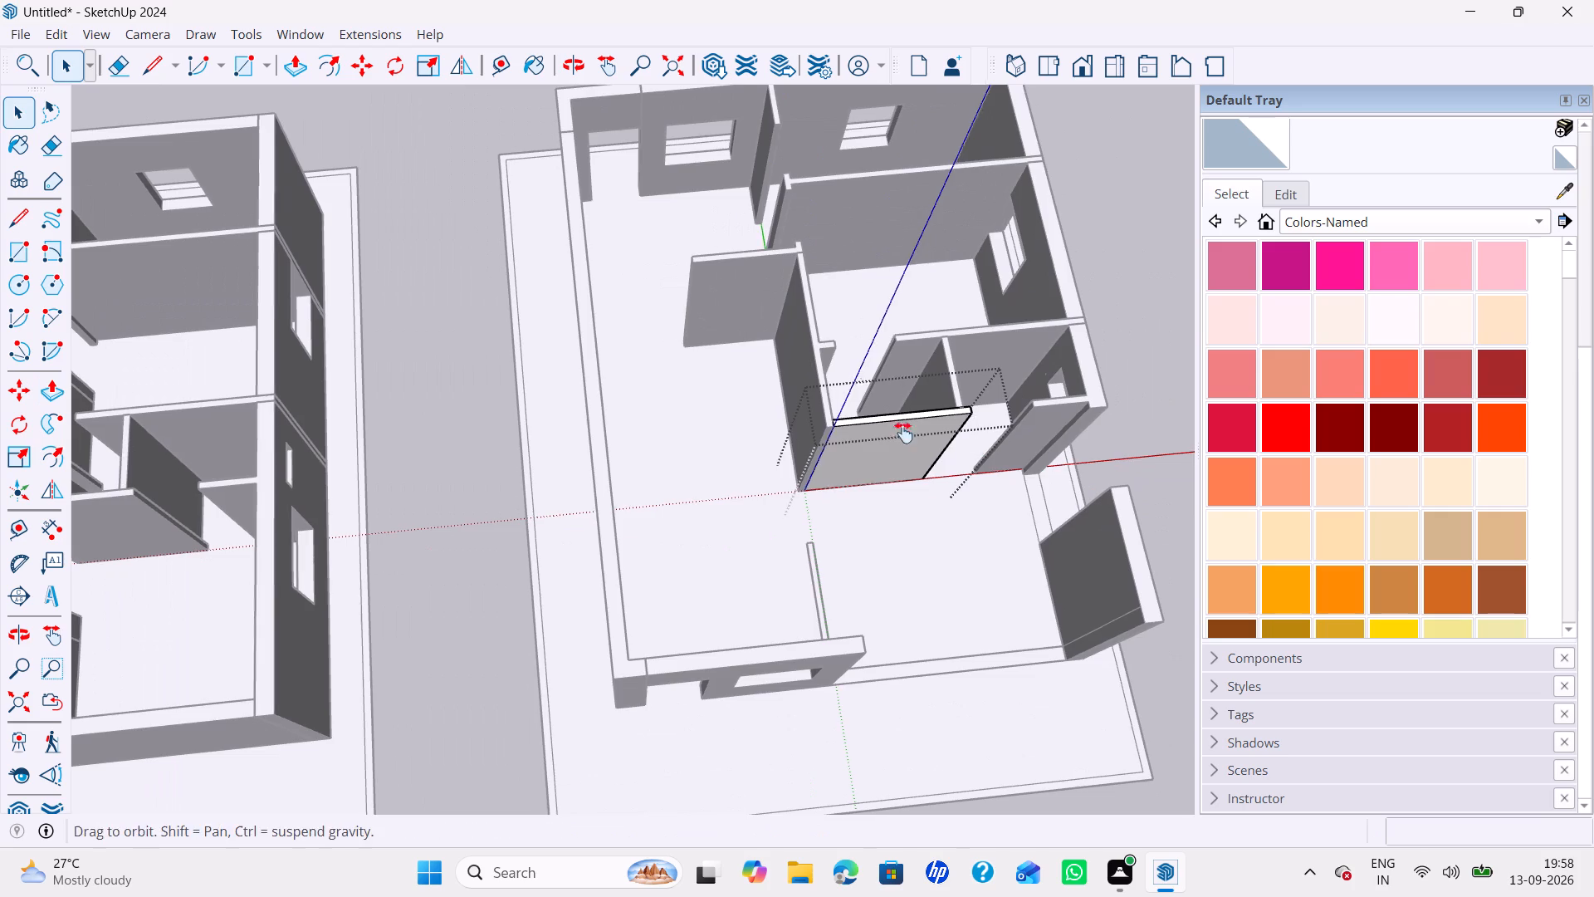
Open the flat partition strip running inward from the end of the raised front window wall and raise it to 10'.
middle_click_drag(903, 433, 615, 390)
middle_click_drag(606, 425, 920, 305)
left_click(922, 332)
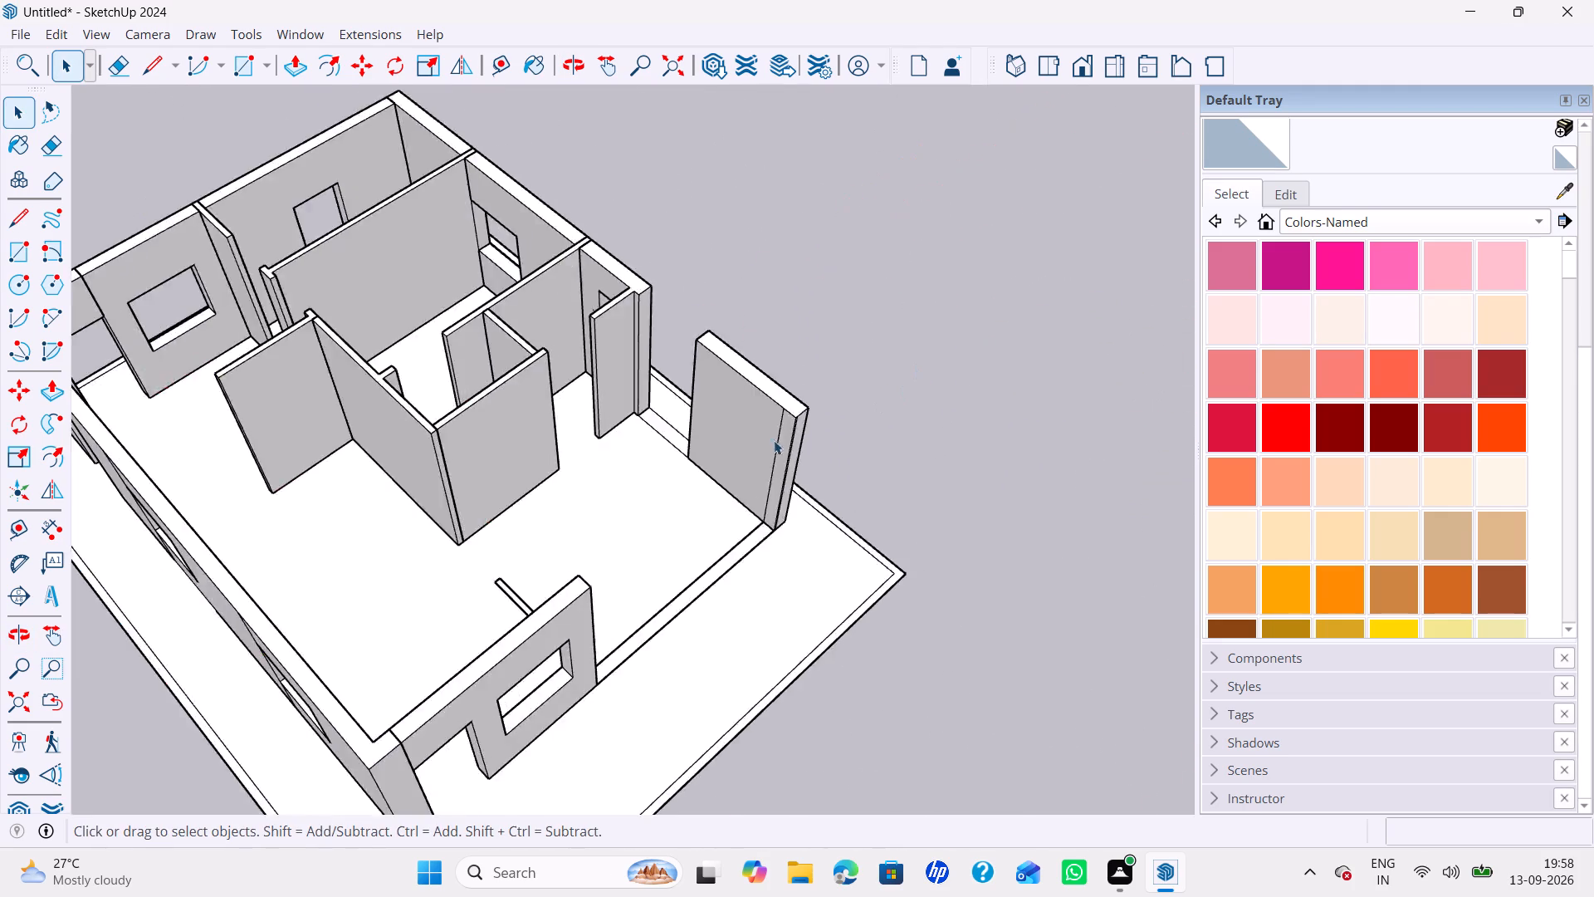
scroll(754, 452, "down", 5)
middle_click_drag(754, 453, 347, 580)
middle_click_drag(531, 522, 531, 448)
scroll(565, 512, "up", 5)
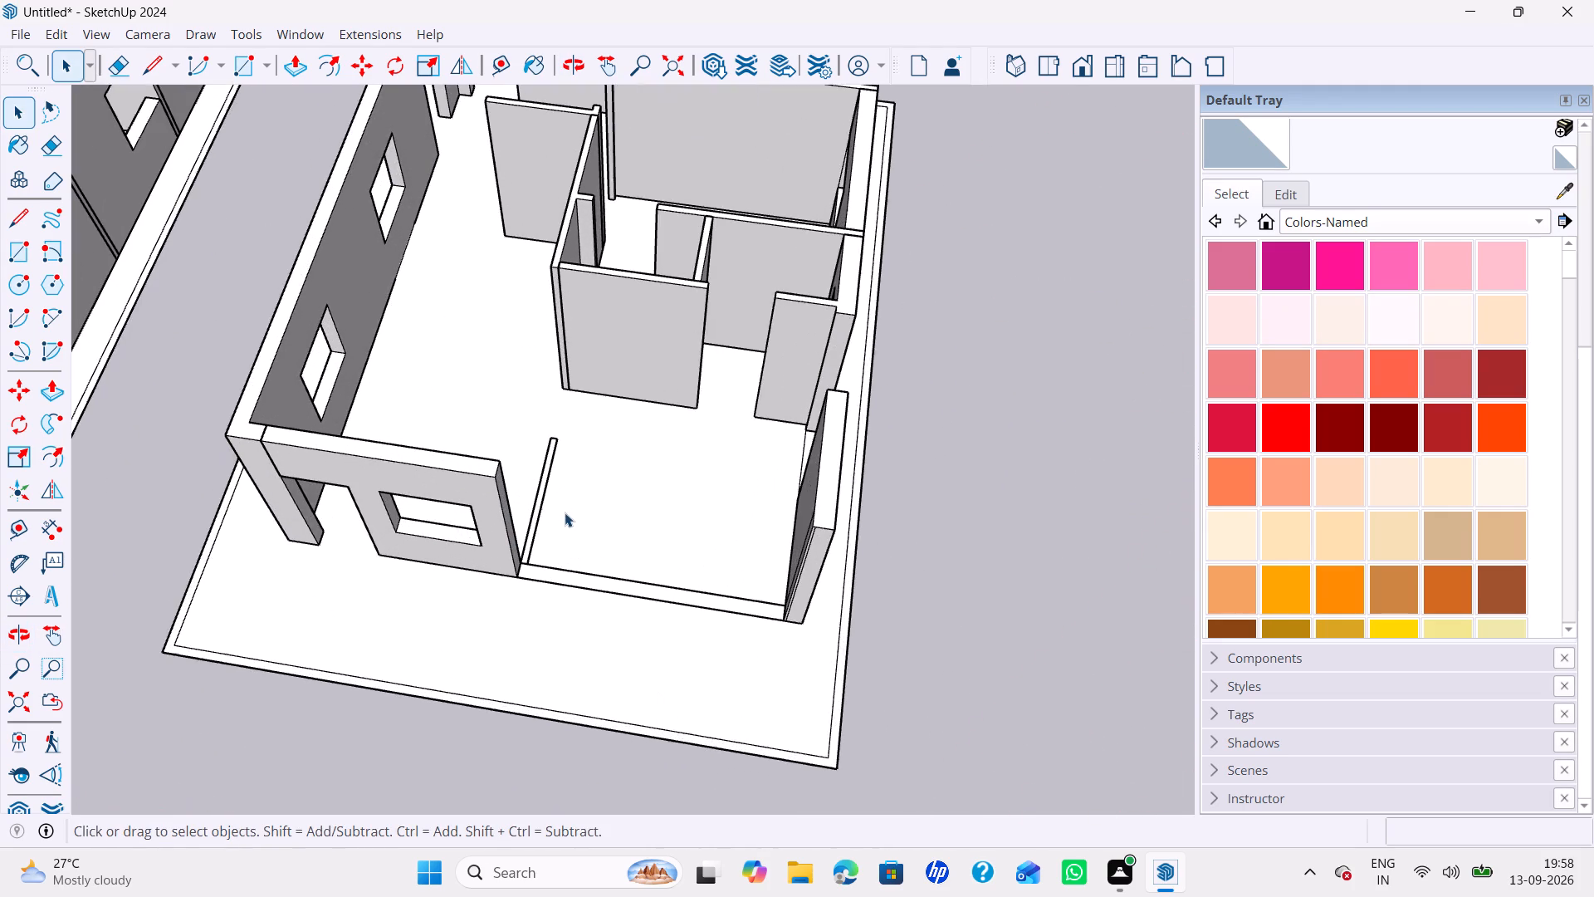
scroll(540, 518, "up", 10)
double_click(533, 522)
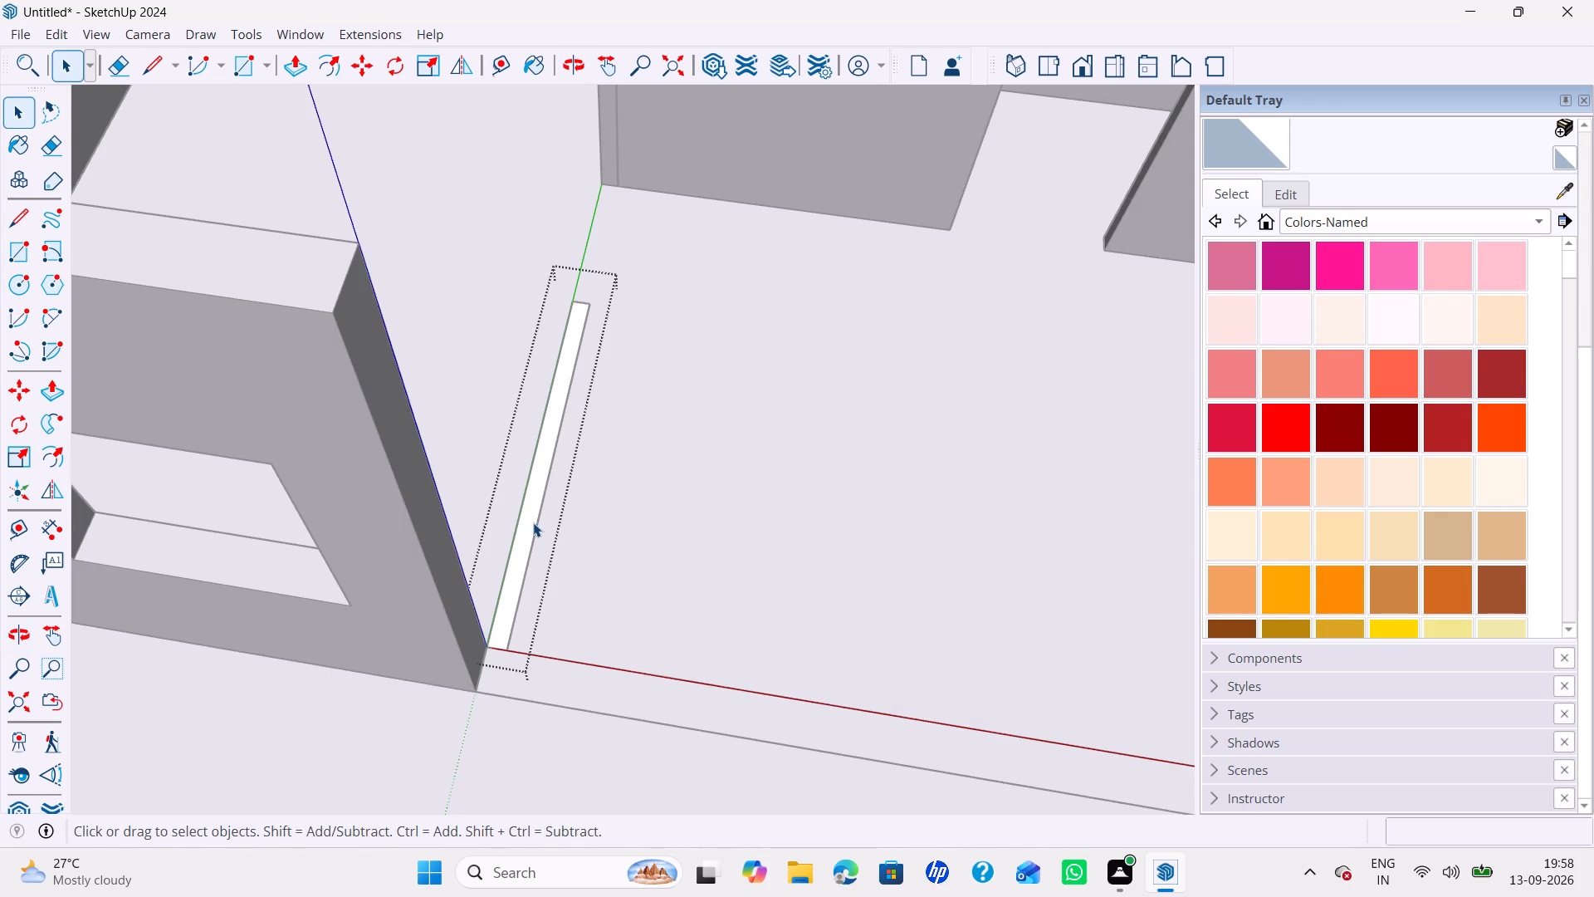
key("p")
left_click(527, 537)
scroll(520, 550, "down", 7)
scroll(423, 503, "down", 4)
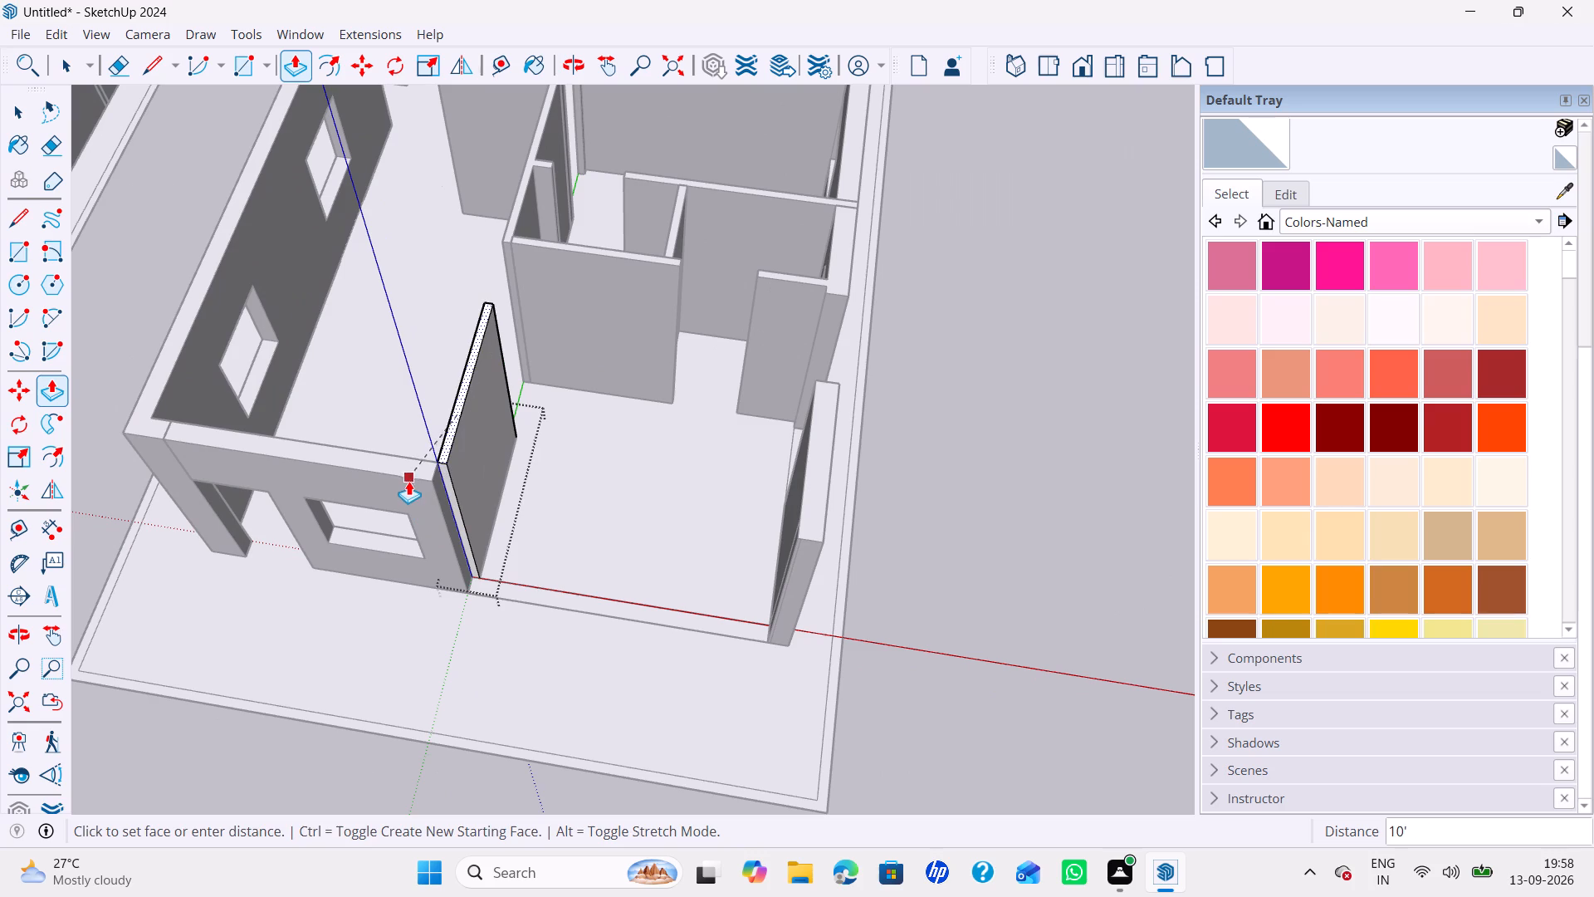
left_click(406, 478)
middle_click_drag(495, 540, 551, 525)
key("space")
Open the flat front wall strip between the window wall and the corner wall and raise it level with the window wall's top.
double_click(570, 606)
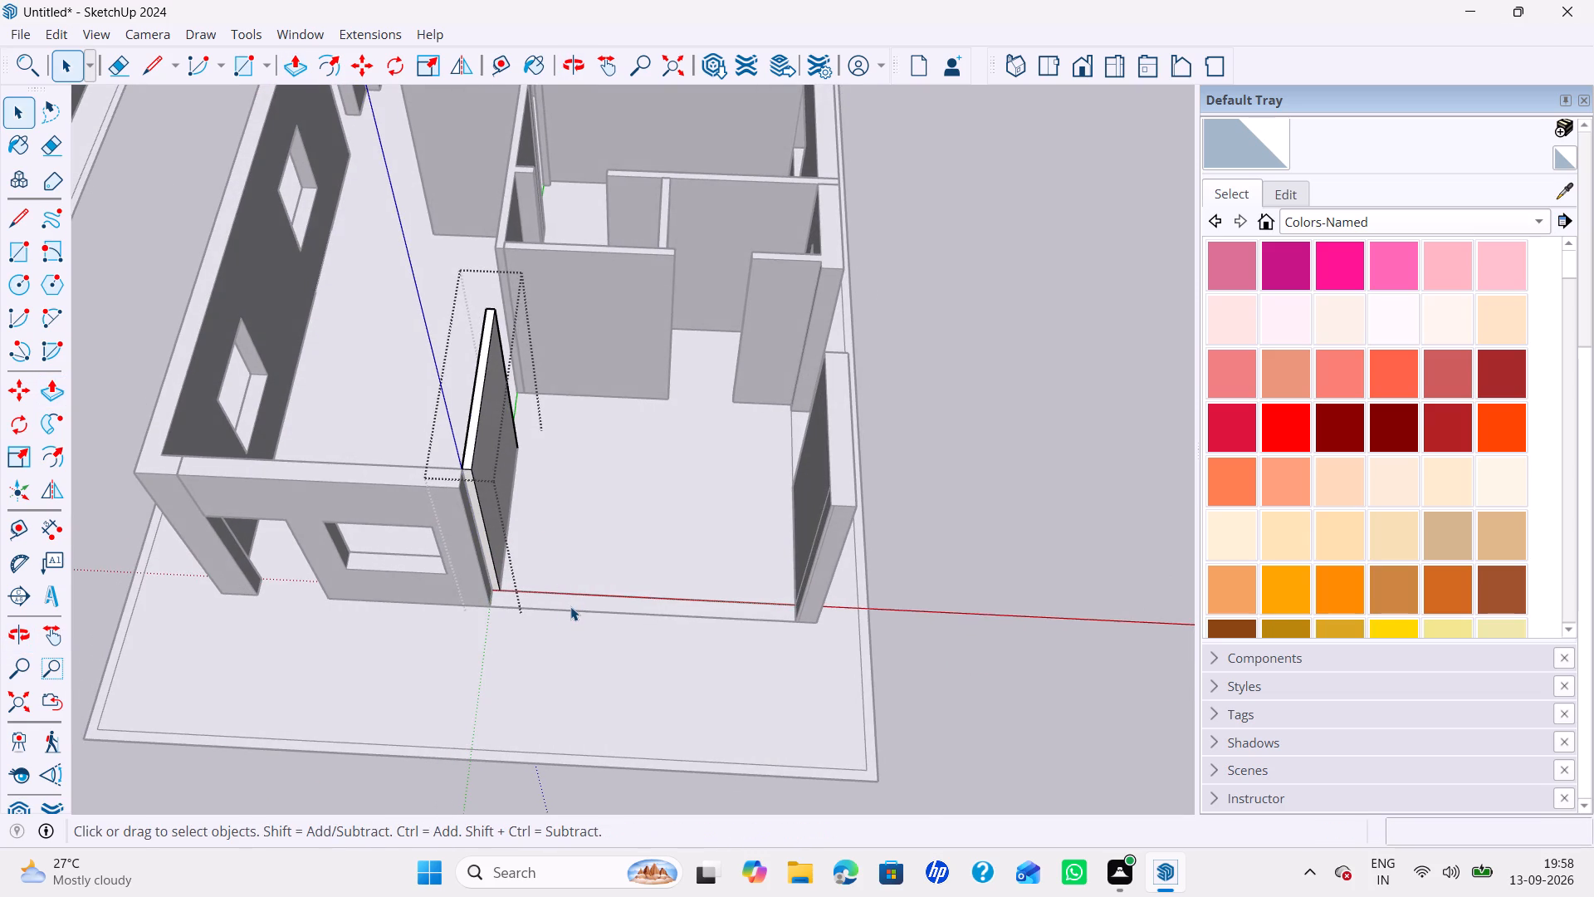
key("p")
left_click(545, 600)
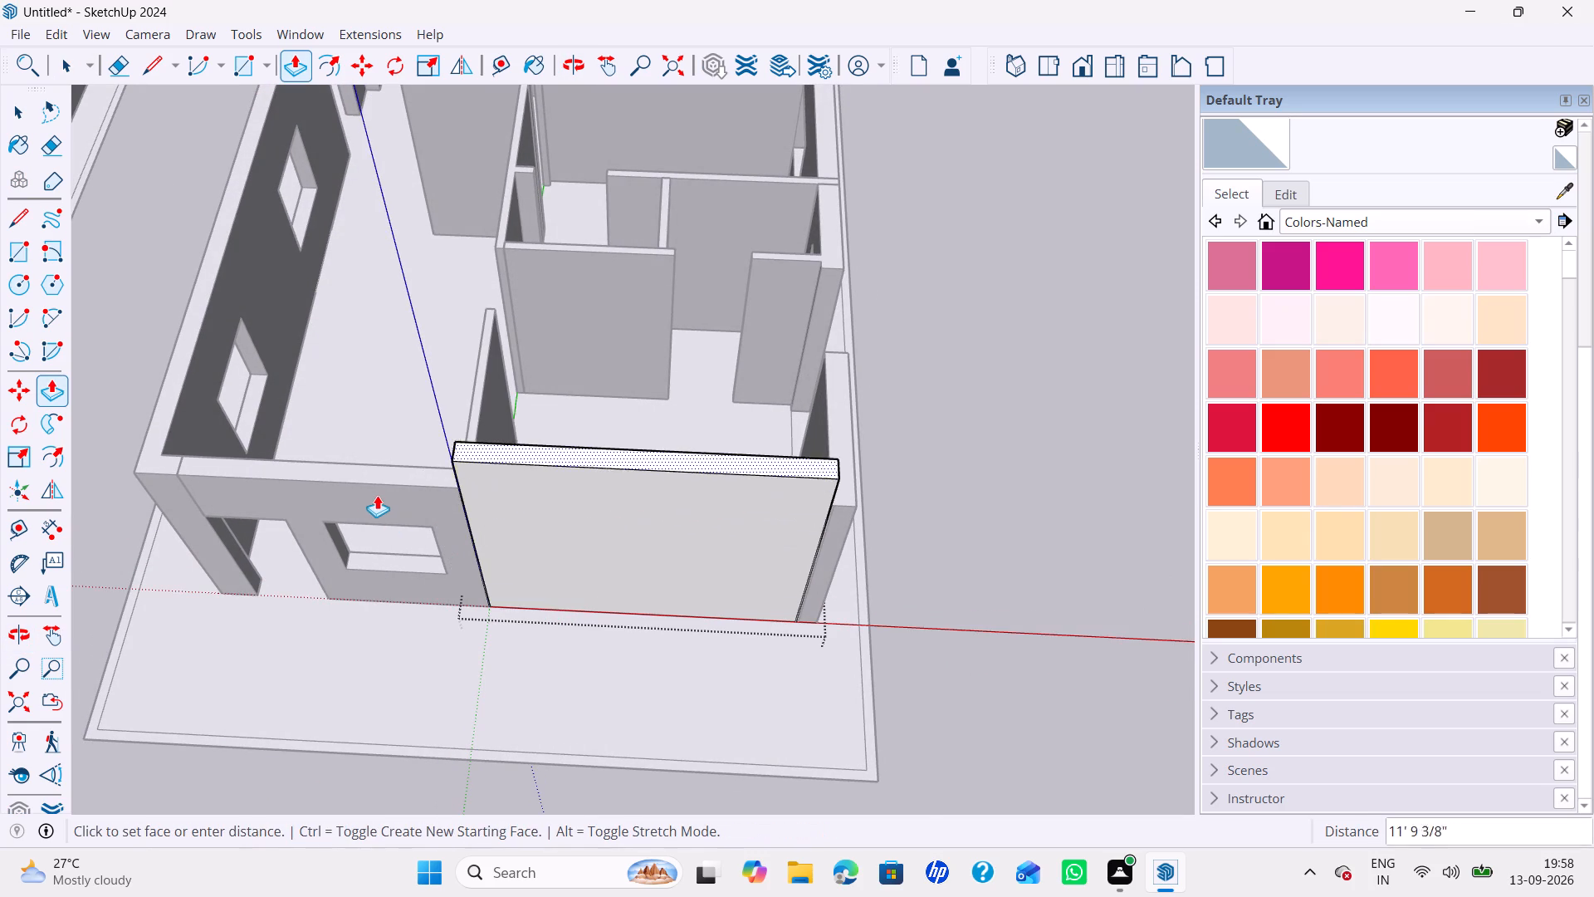
left_click(356, 488)
middle_click_drag(405, 529, 463, 532)
key("space")
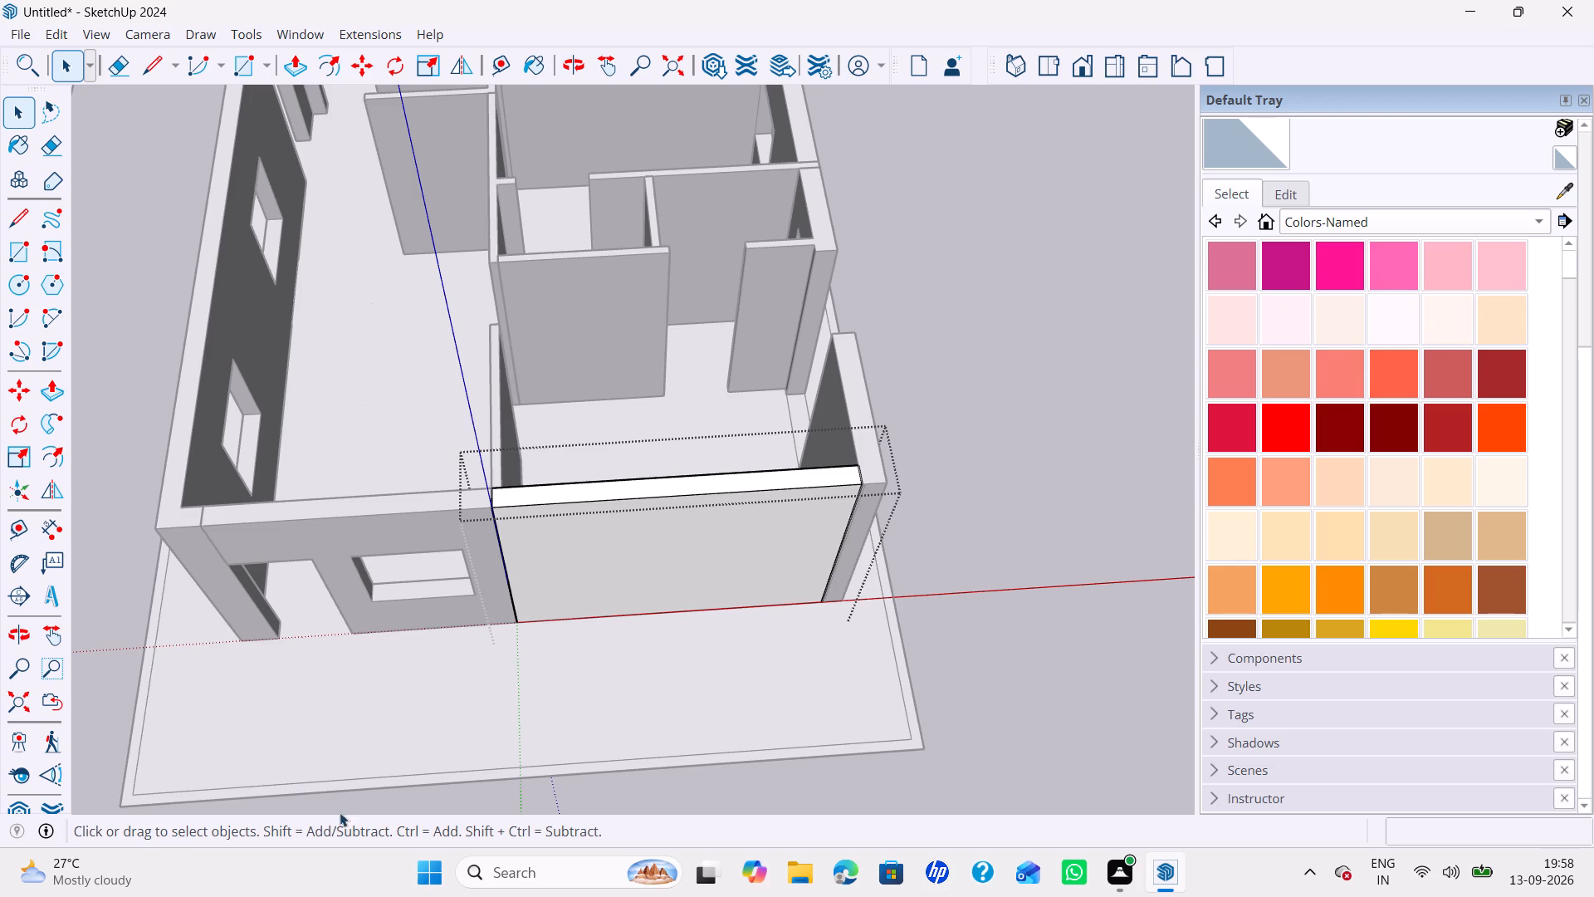
Open the side wall with the small window and copy its long section's top end edge down 3', then another 4' below.
middle_click_drag(927, 662, 13, 662)
double_click(477, 517)
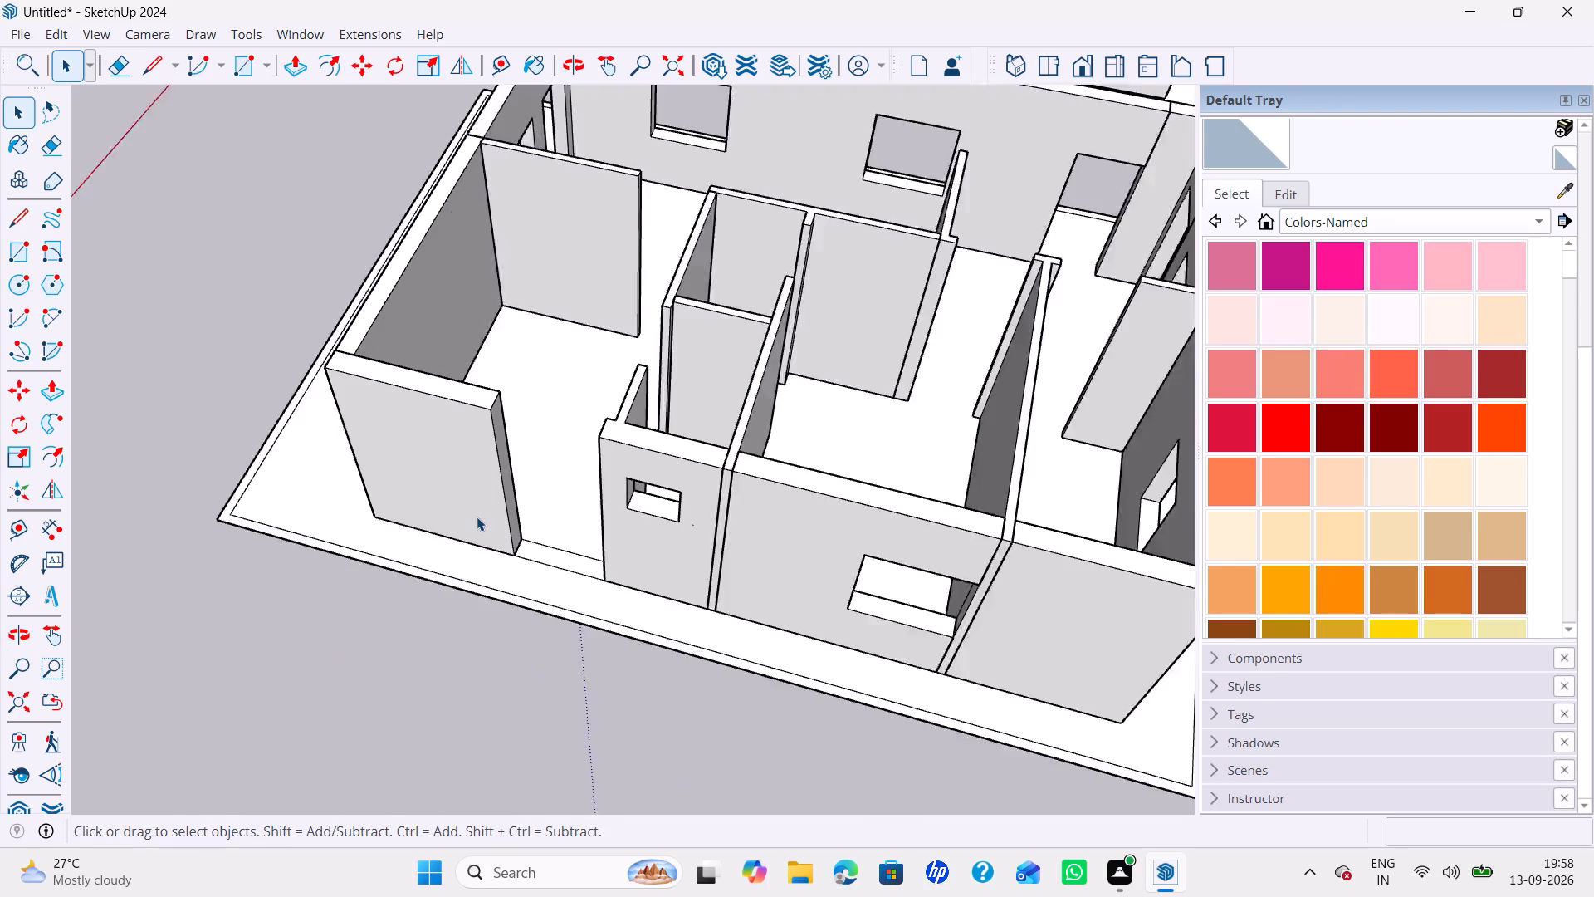
scroll(476, 346, "up", 4)
left_click(512, 447)
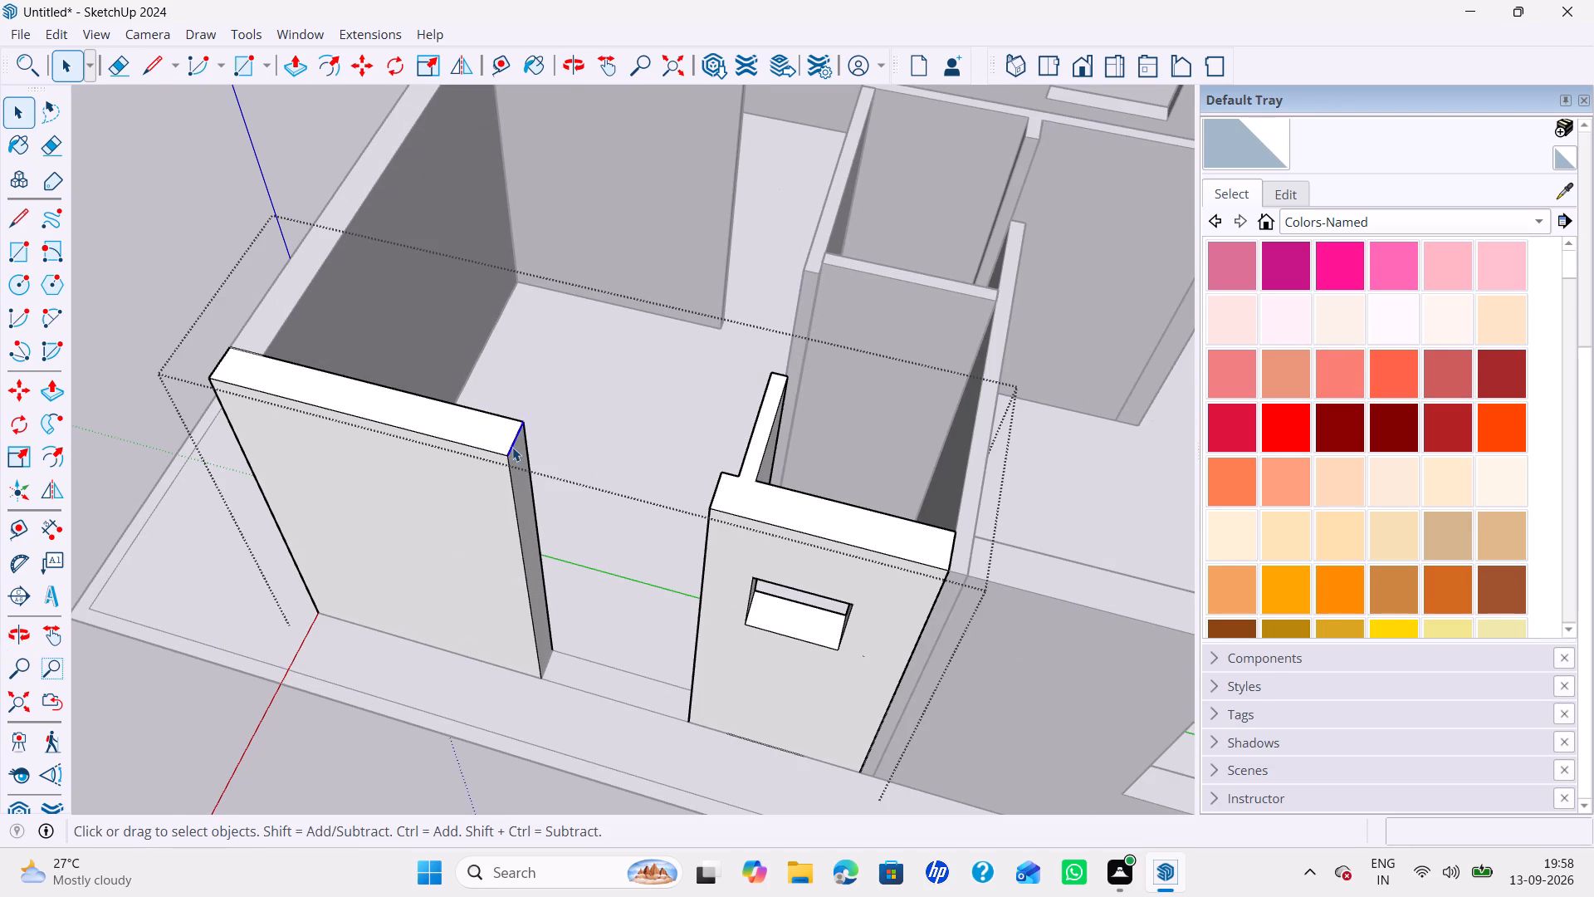
key("m")
left_click(521, 419)
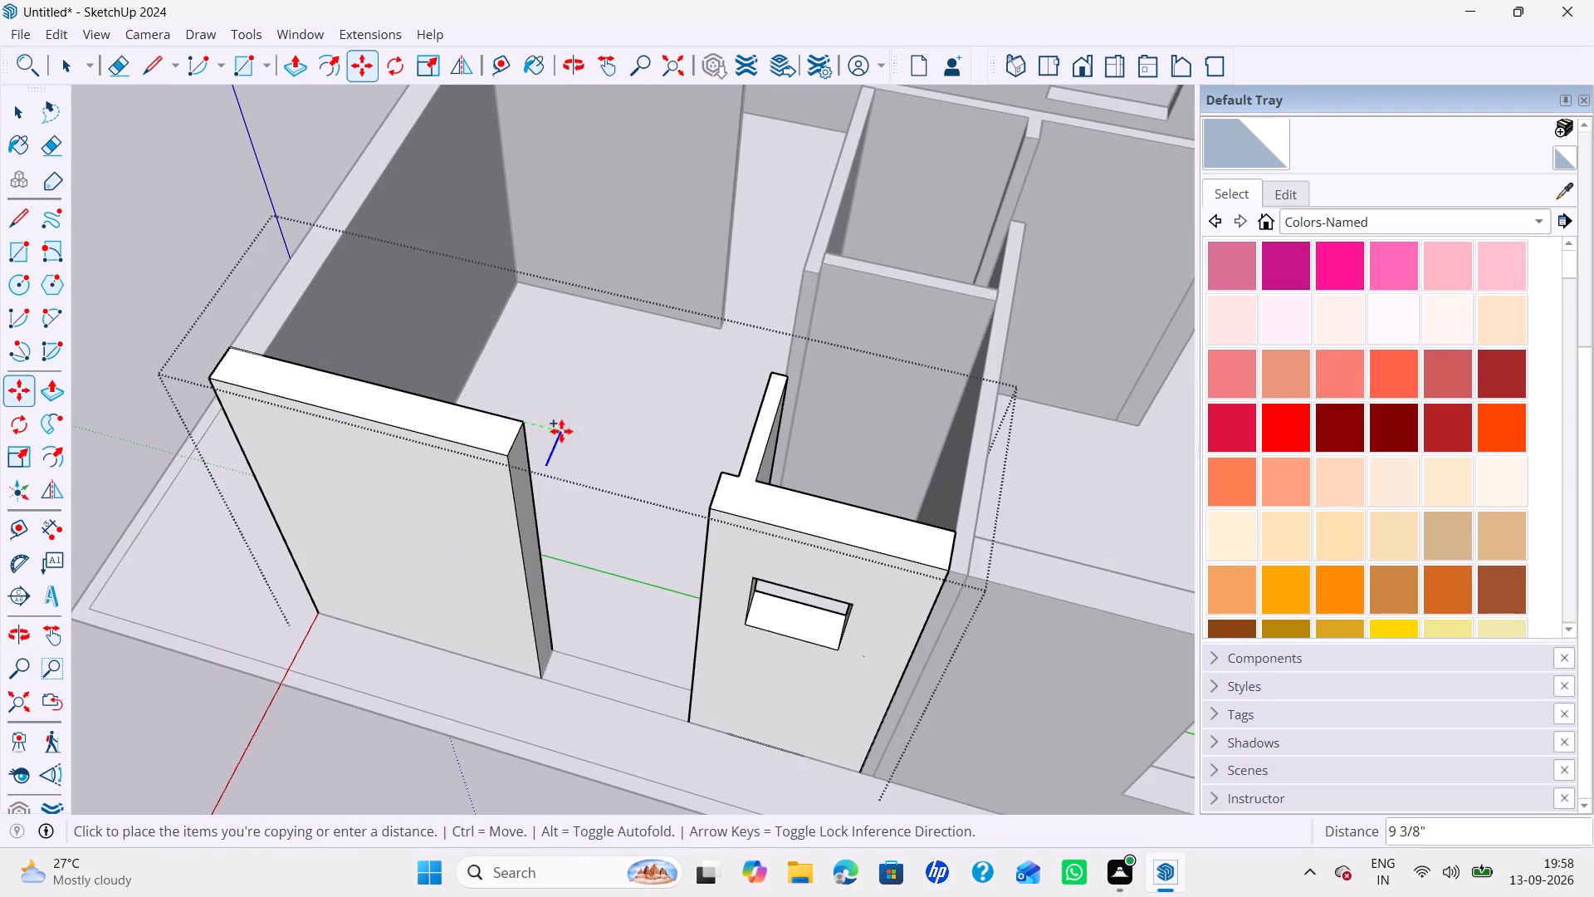
key("Up")
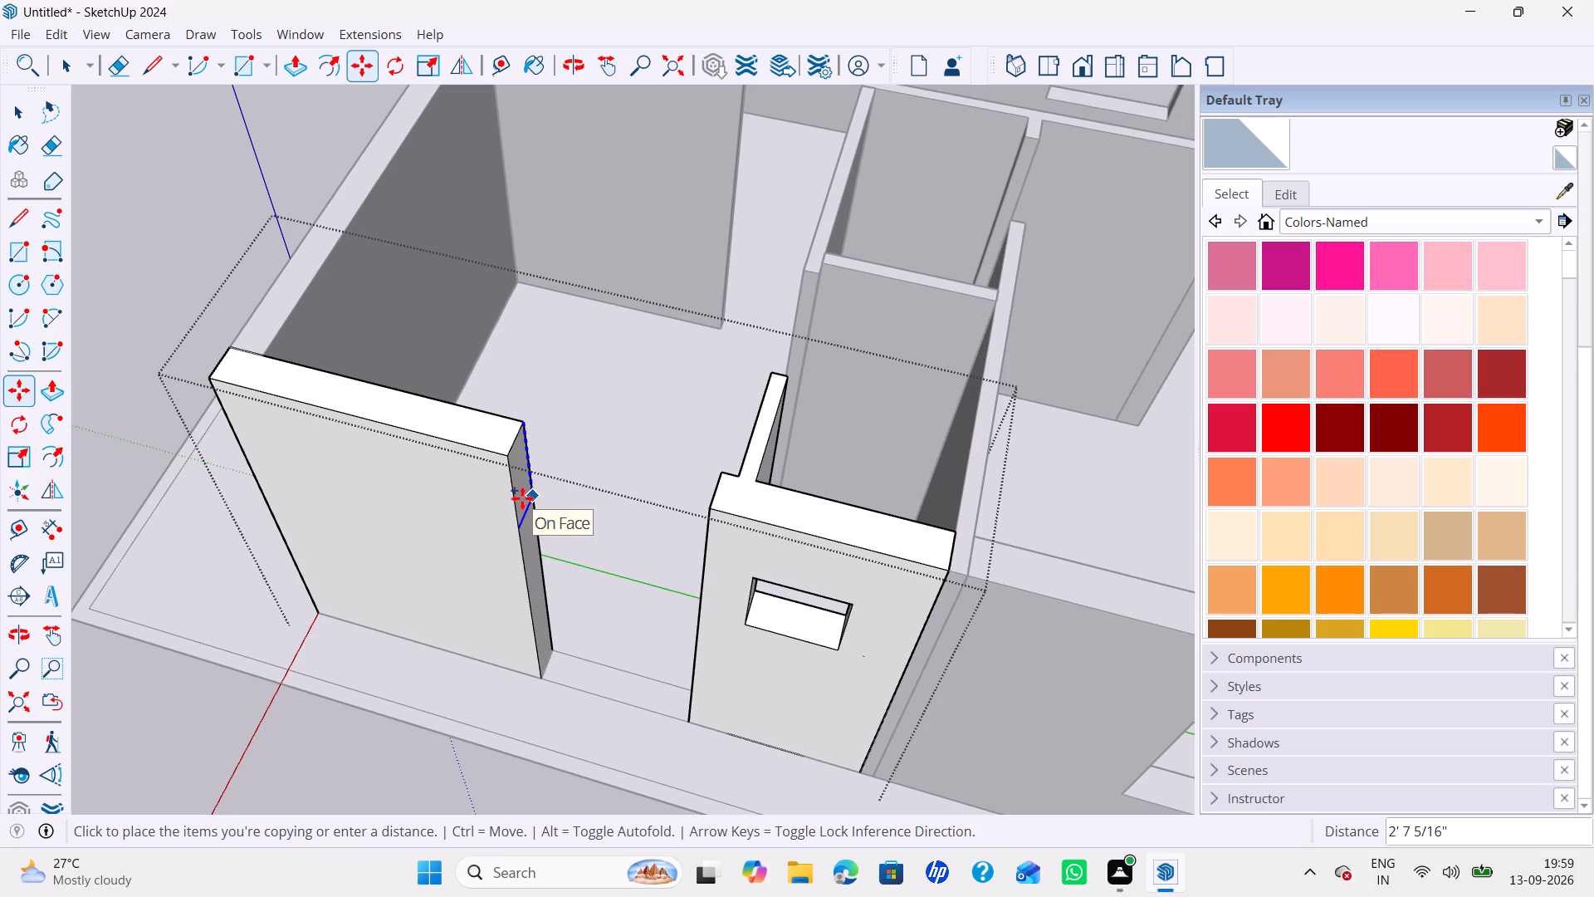
type("3'")
key("Return")
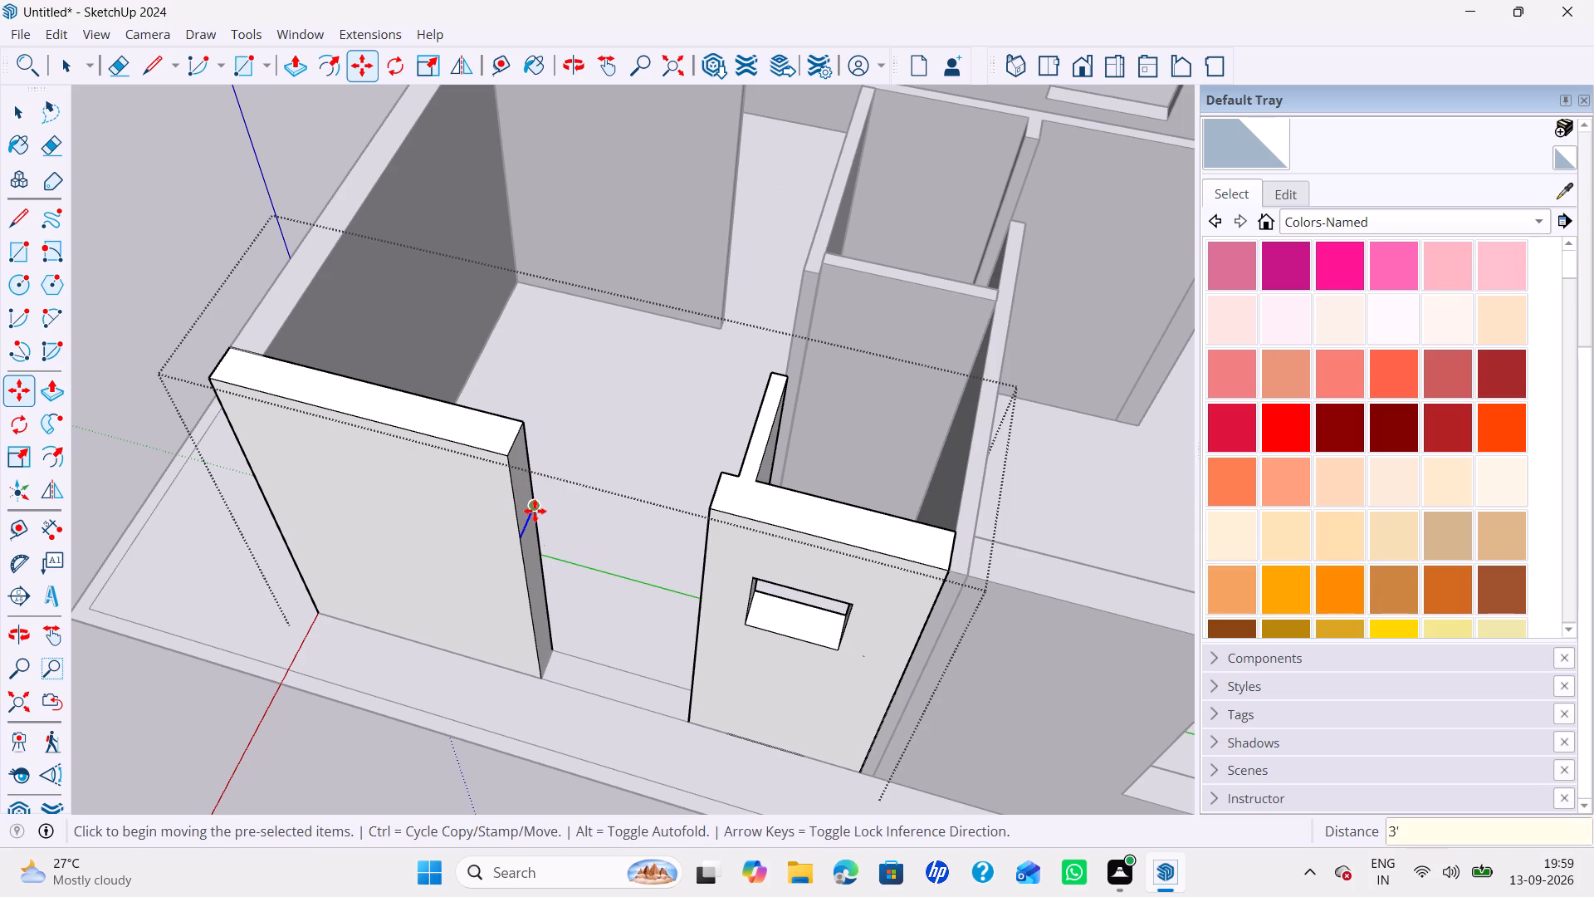
left_click(535, 511)
key("Up")
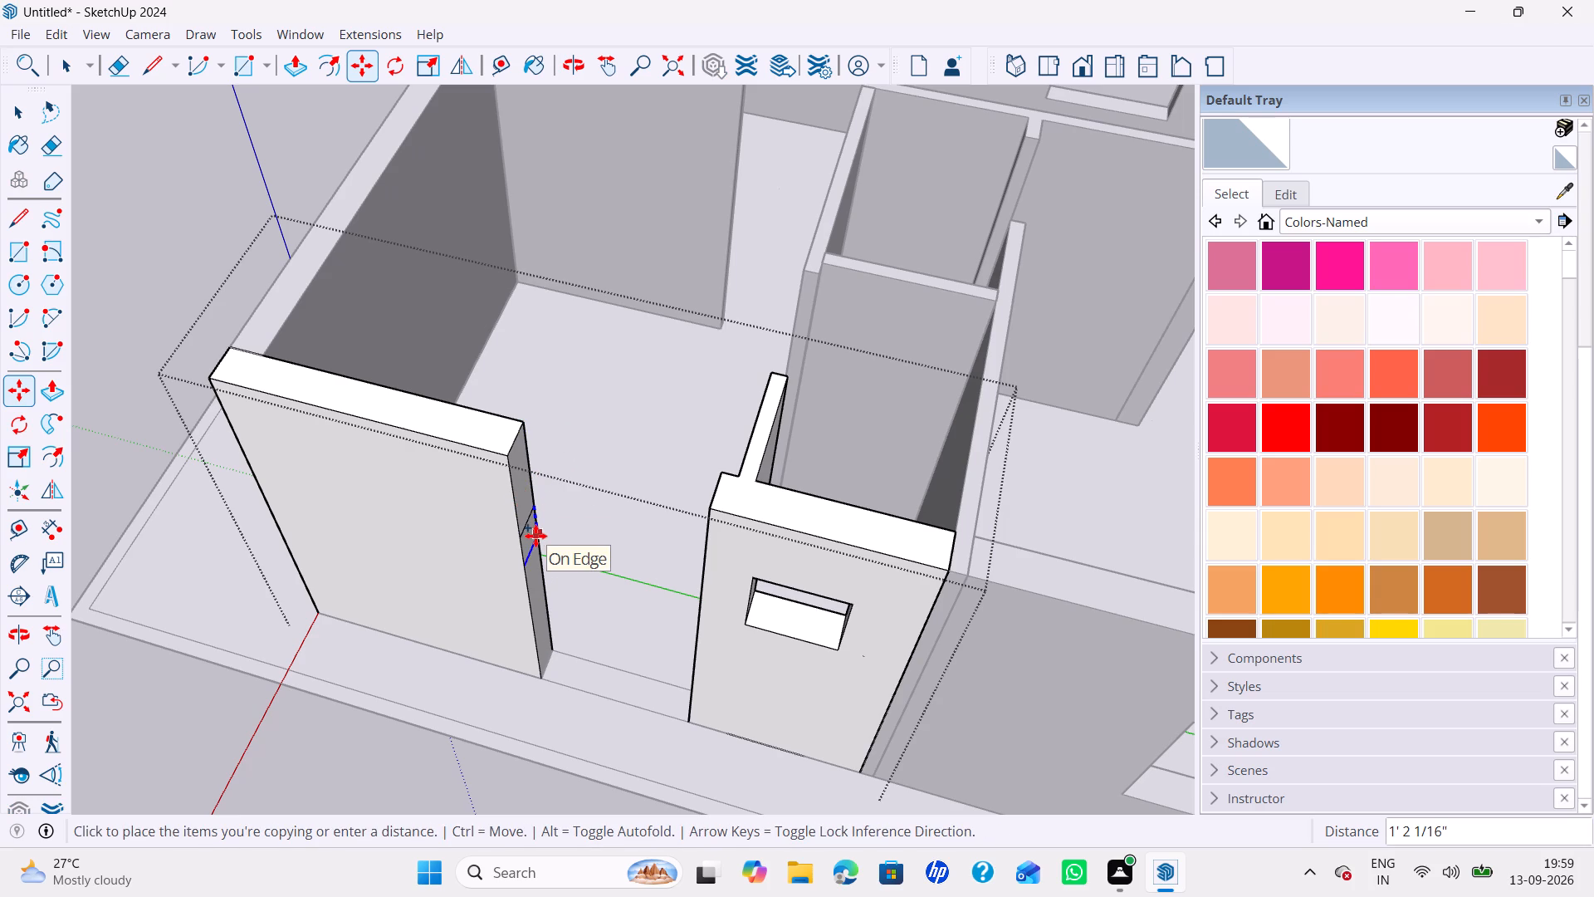
type("4'")
key("Return")
Push/Pull the wall's end face above and below the marked strip 4' across to the neighbouring section, forming a 4' high window opening.
key("p")
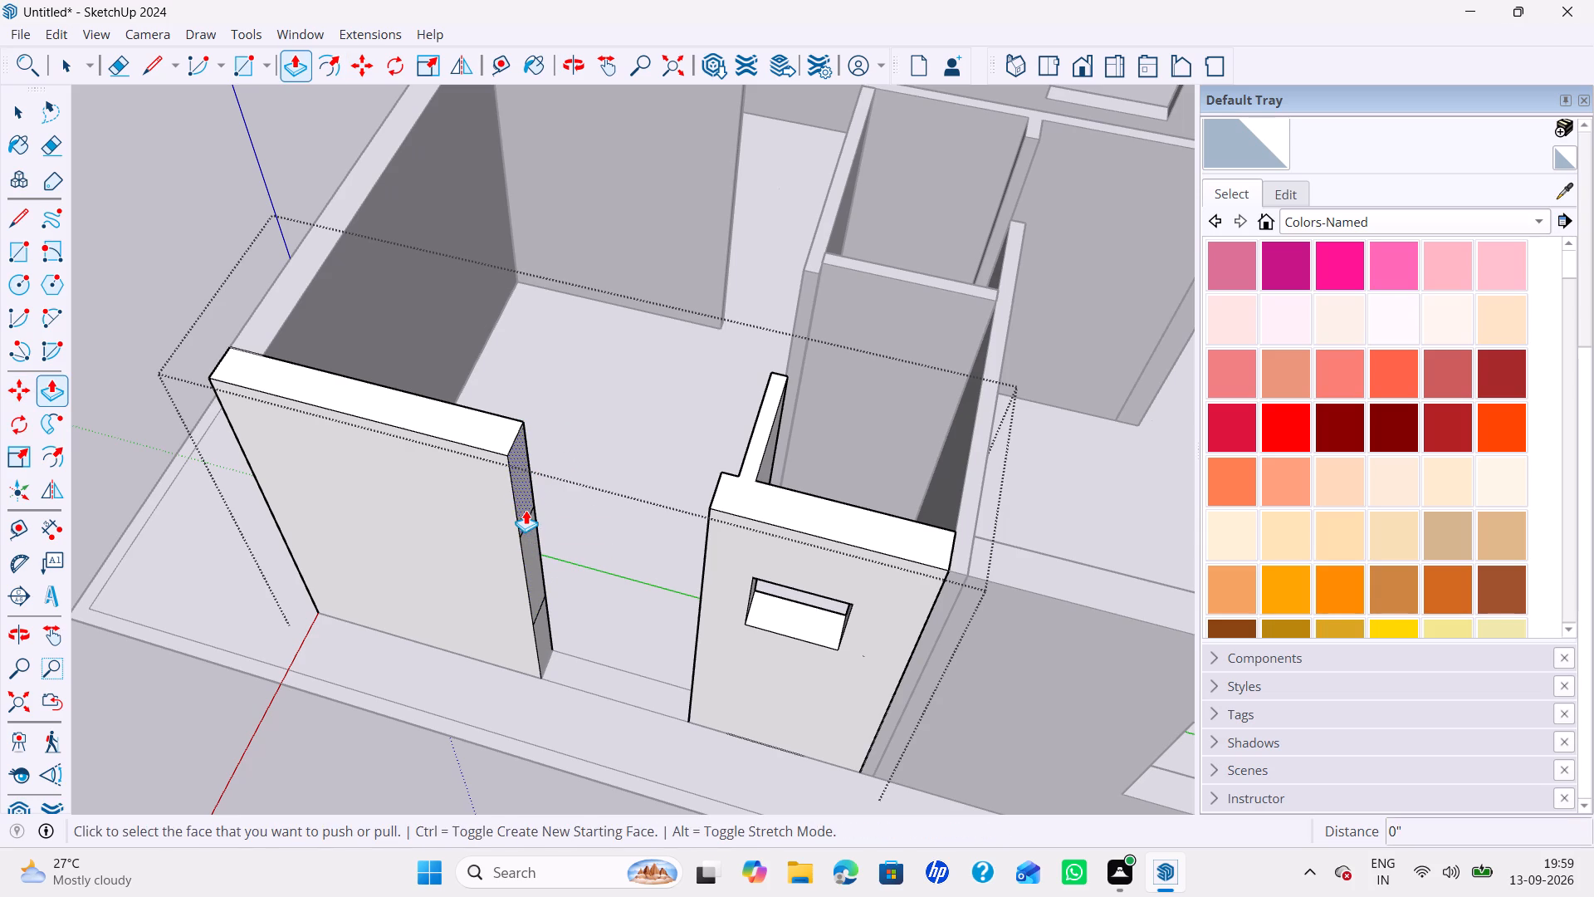
left_click(526, 510)
left_click(693, 643)
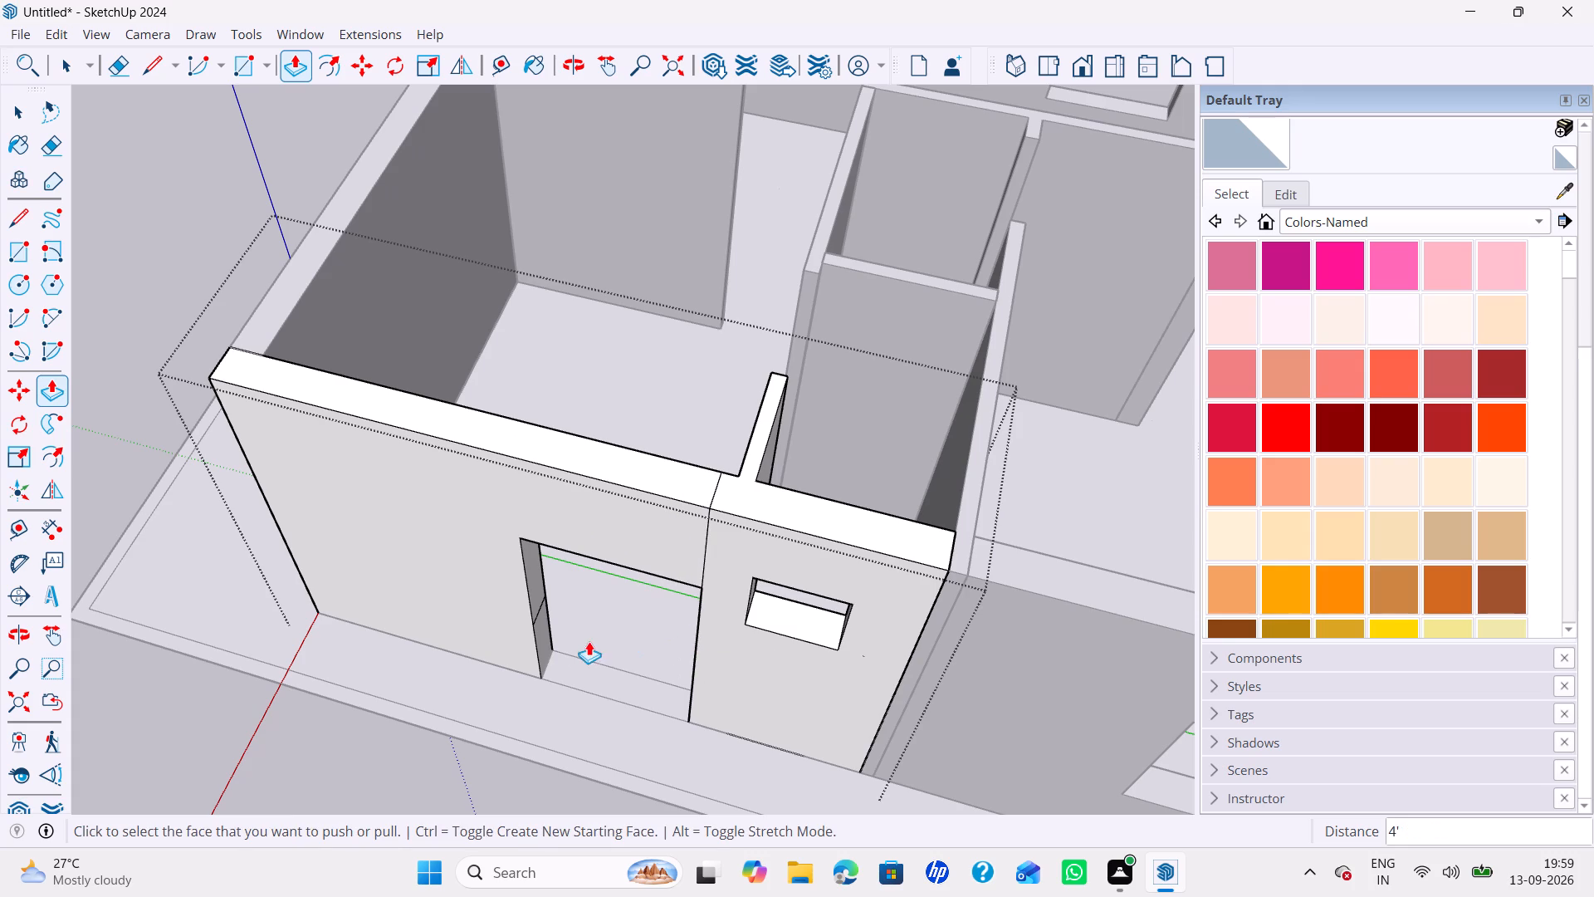
left_click(552, 635)
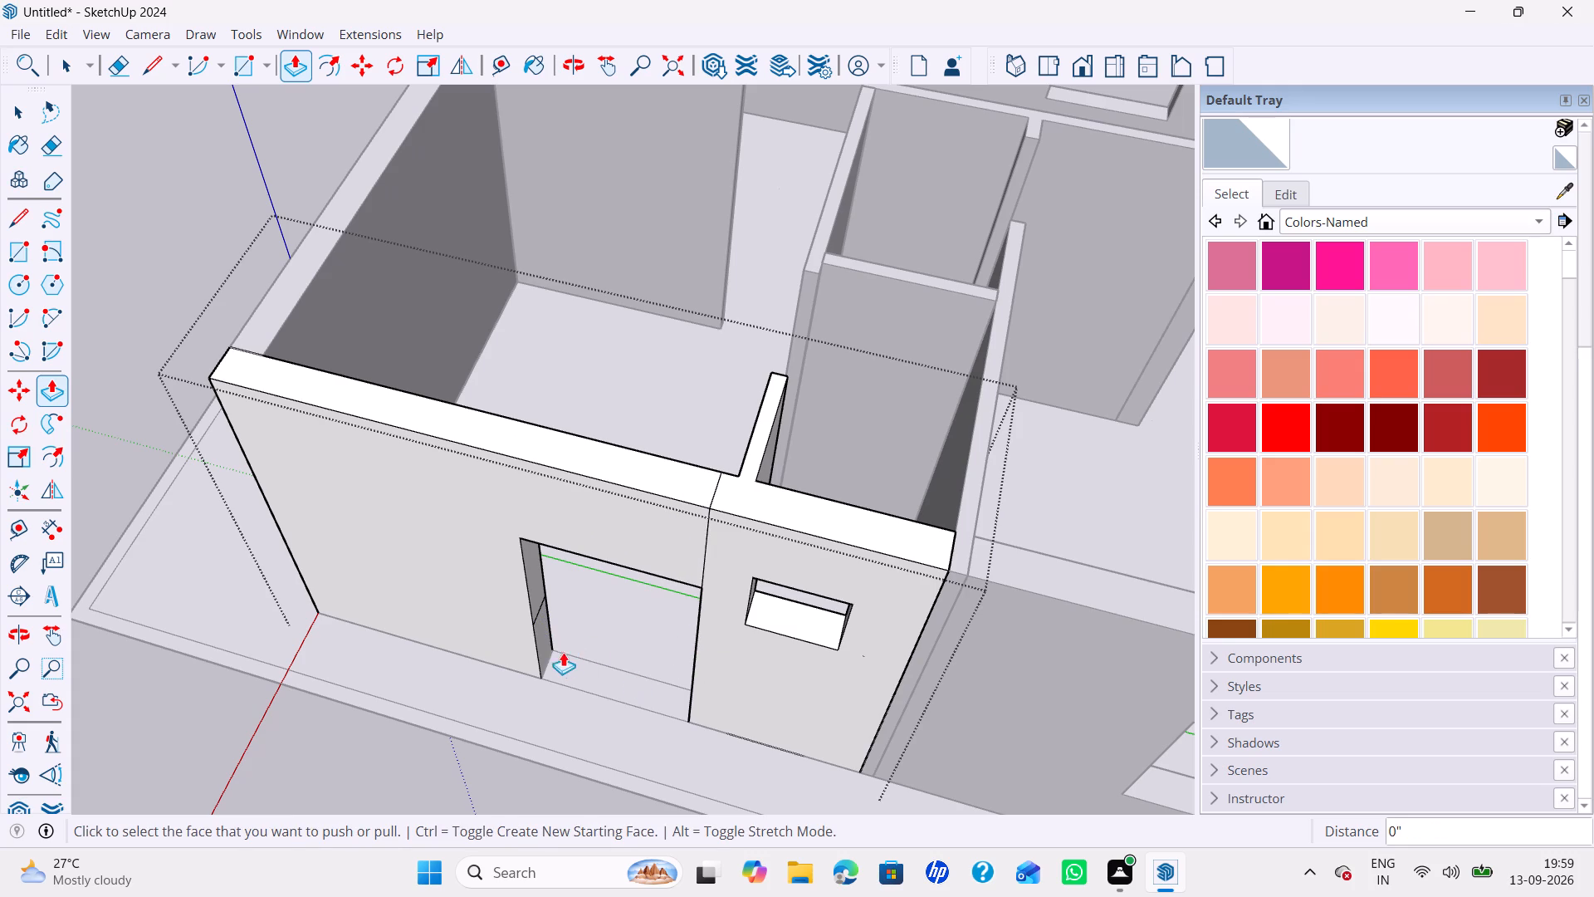
left_click(547, 640)
left_click(698, 602)
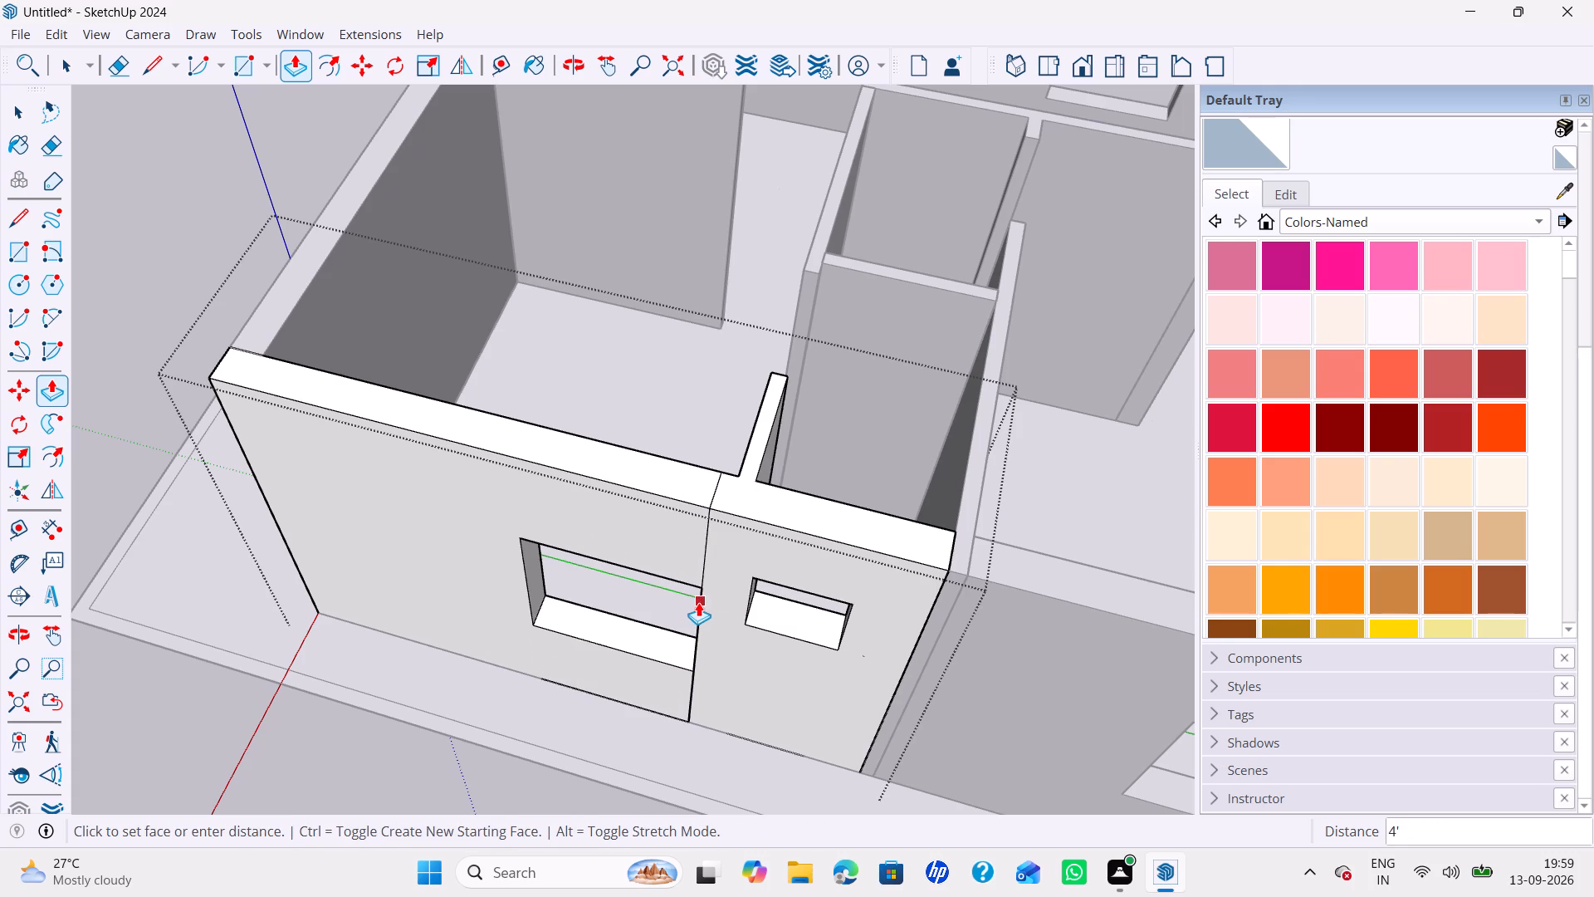
Erase the leftover seam lines on the outer, top and inner faces beside the new window opening, and leave the wall group.
key("e")
left_click_drag(702, 561, 716, 561)
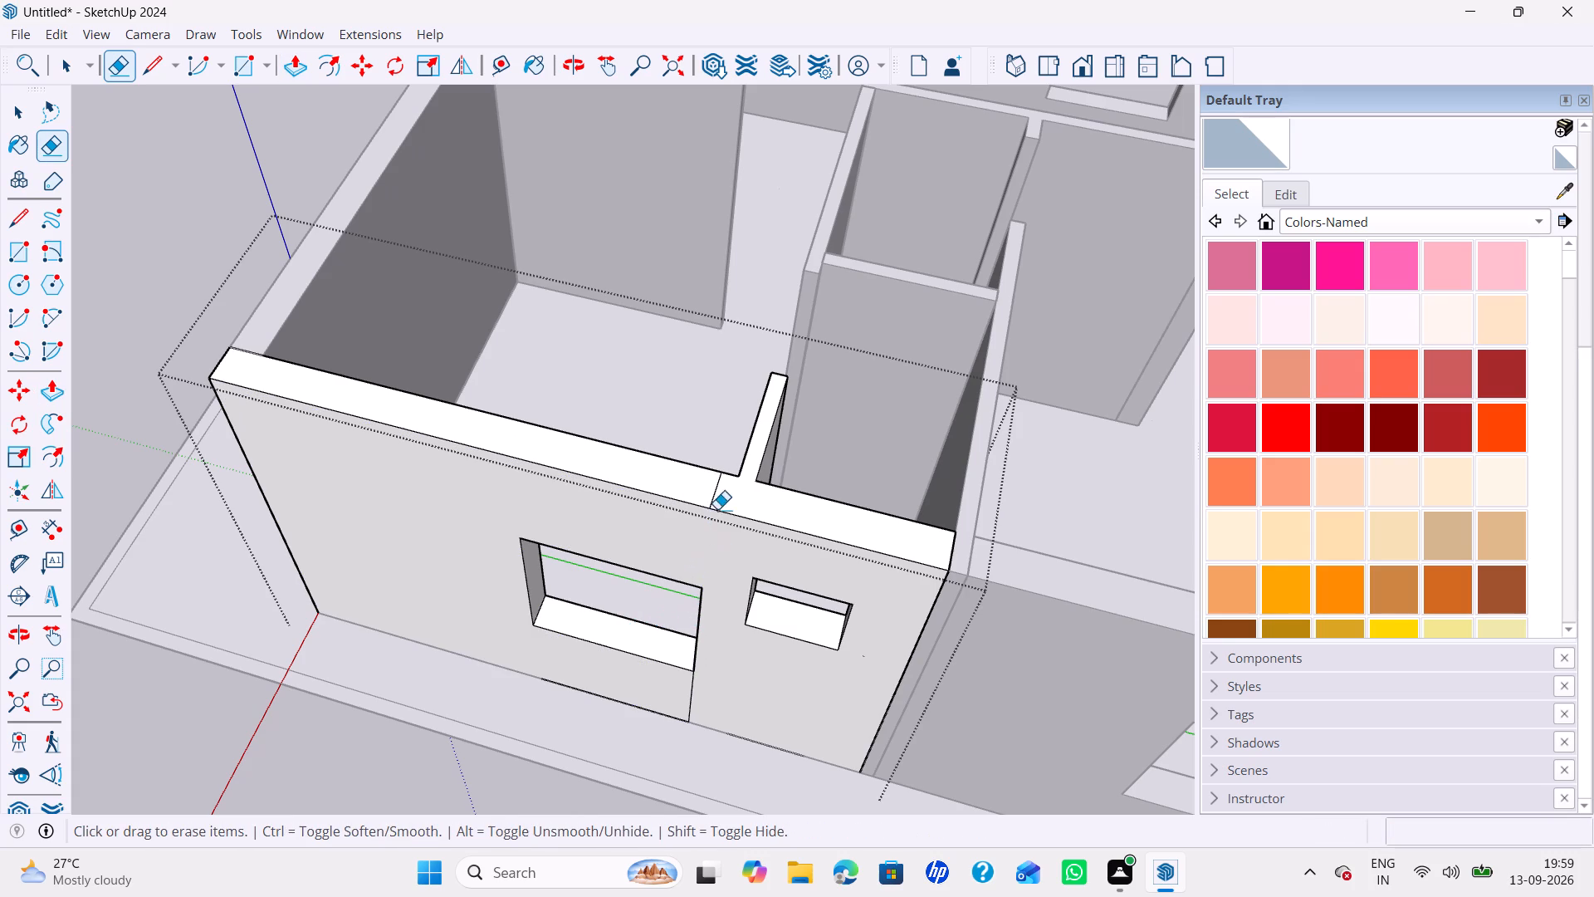
left_click(713, 496)
left_click(687, 681)
middle_click_drag(236, 507, 1074, 570)
middle_click_drag(853, 444, 1146, 567)
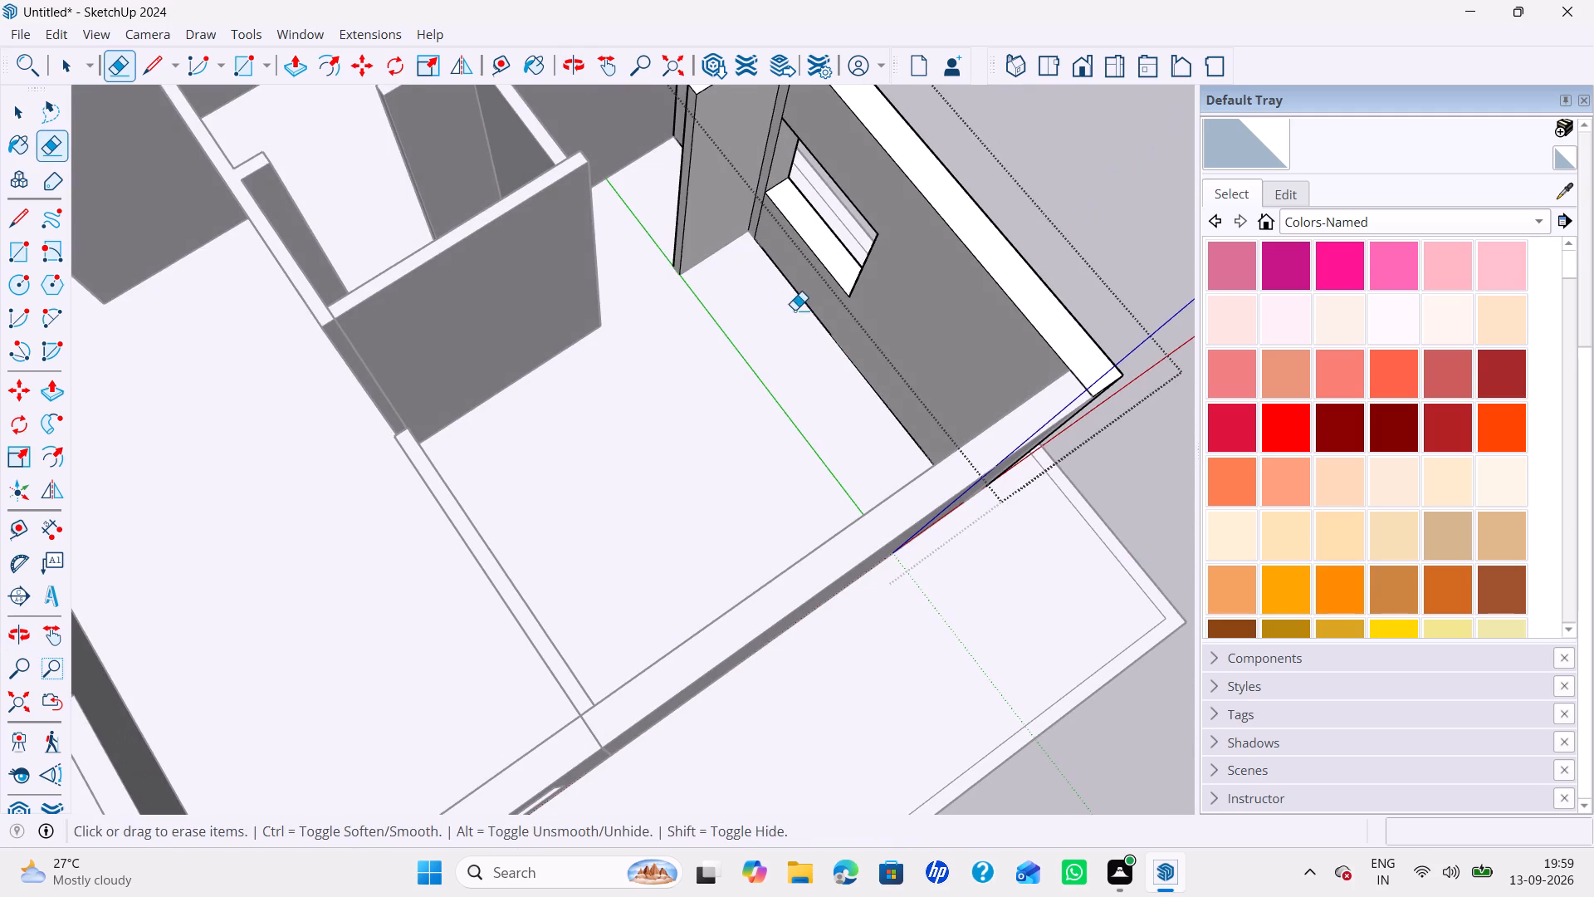
middle_click_drag(761, 307, 718, 533, "shift")
scroll(741, 459, "up", 1)
middle_click_drag(778, 384, 810, 311)
scroll(761, 320, "up", 3)
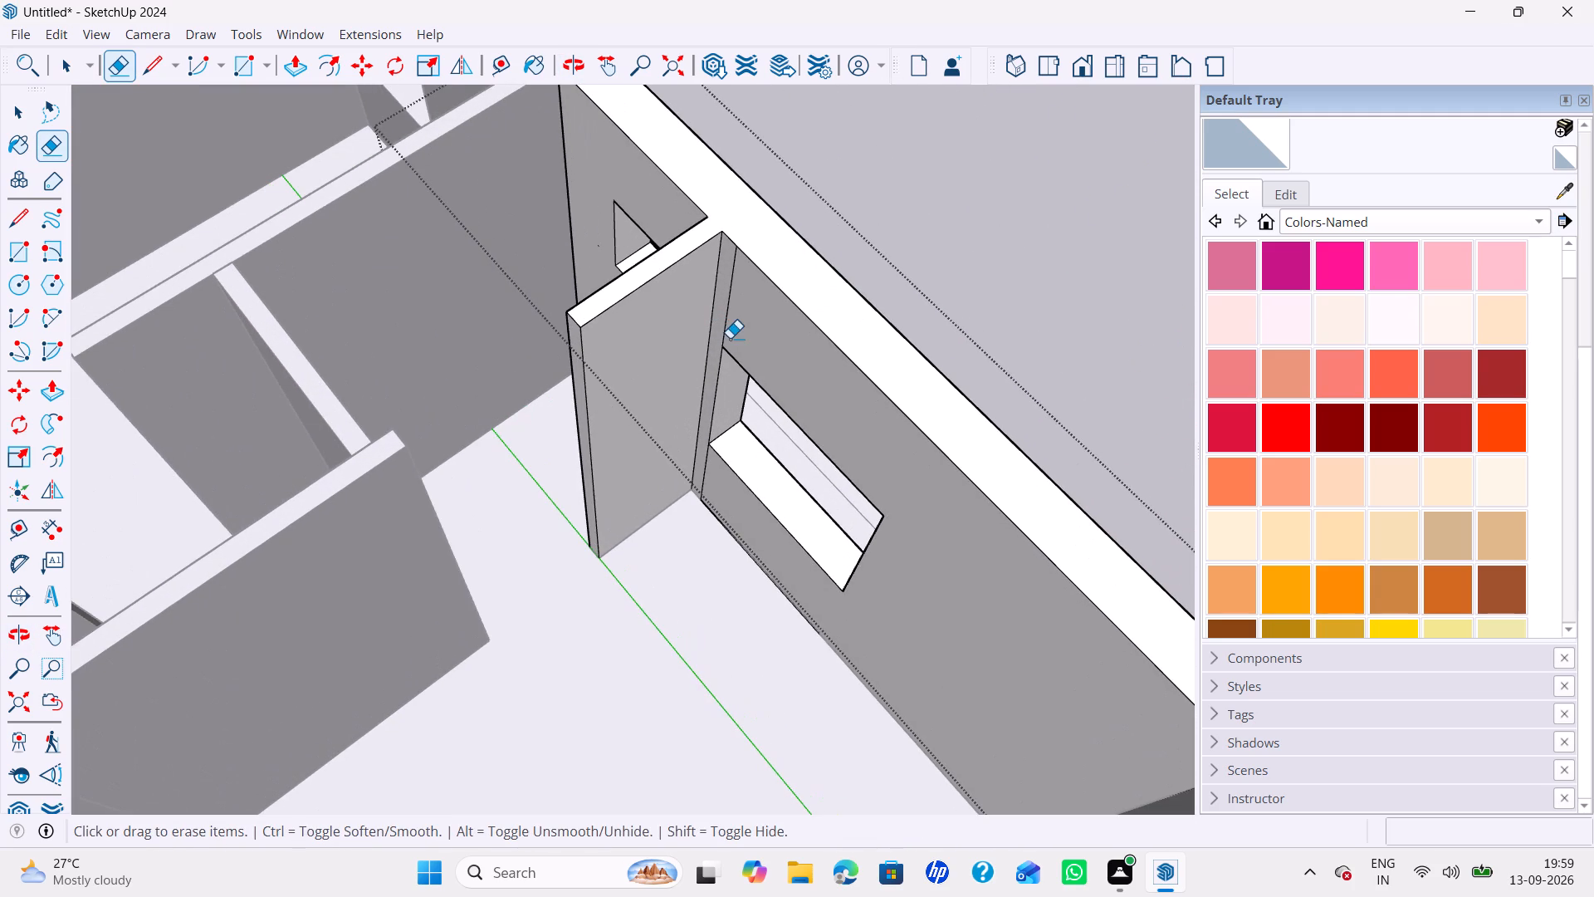
left_click(726, 335)
left_click(706, 474)
scroll(711, 461, "down", 7)
key("space")
left_click(848, 290)
Open the raised stubbed partition and copy the top edge of its end face down 3'.
scroll(549, 416, "down", 5)
middle_click_drag(534, 425, 628, 471, "shift")
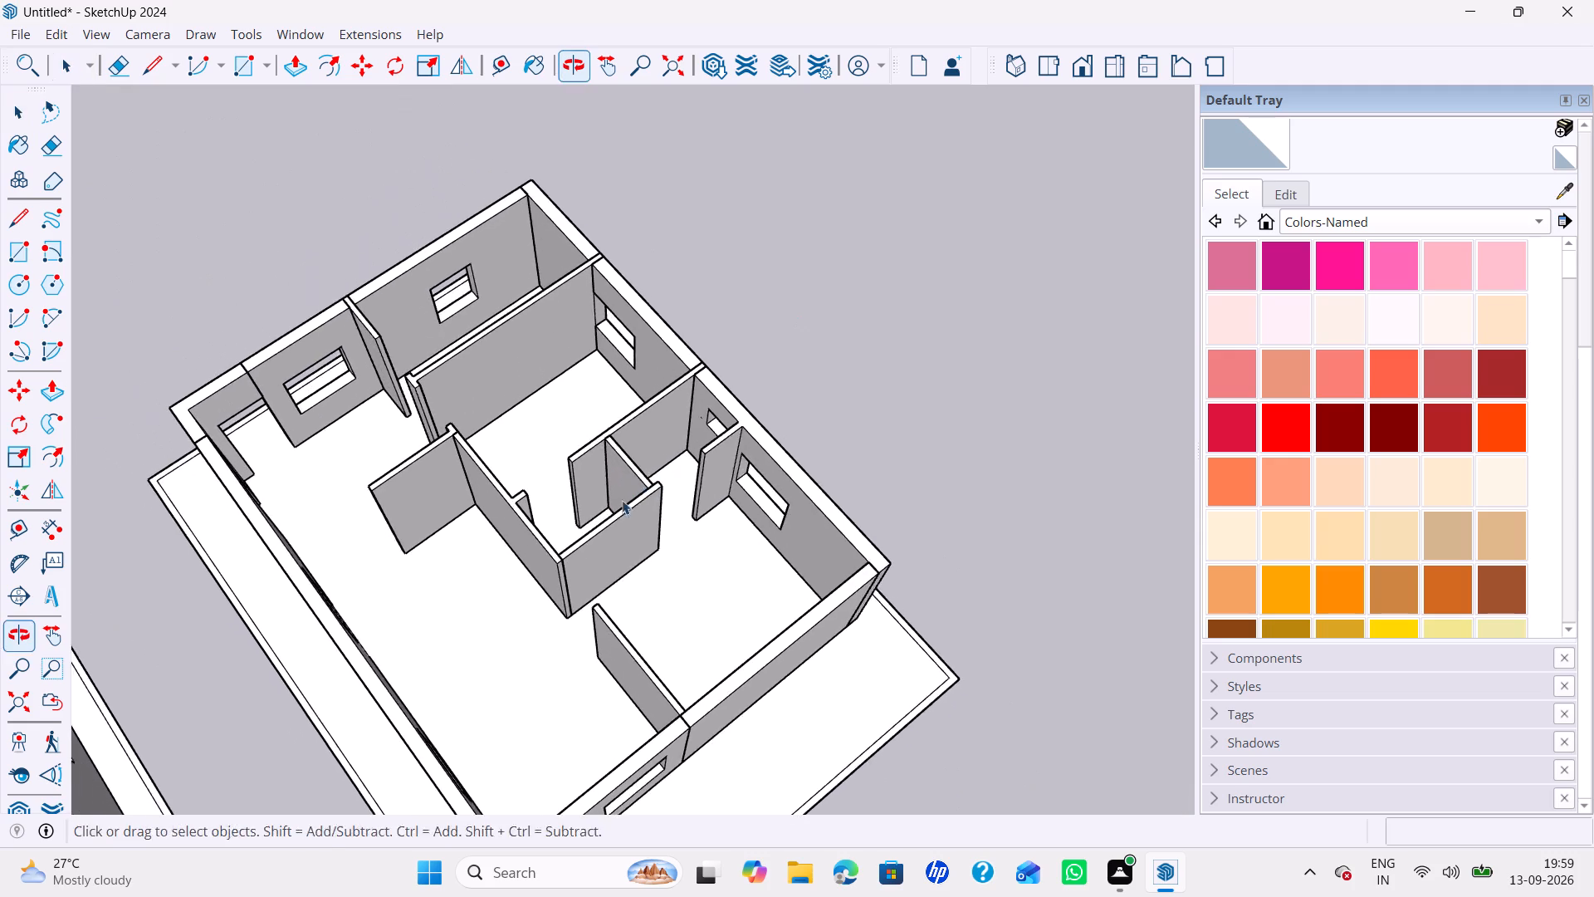
middle_click_drag(609, 501, 179, 390)
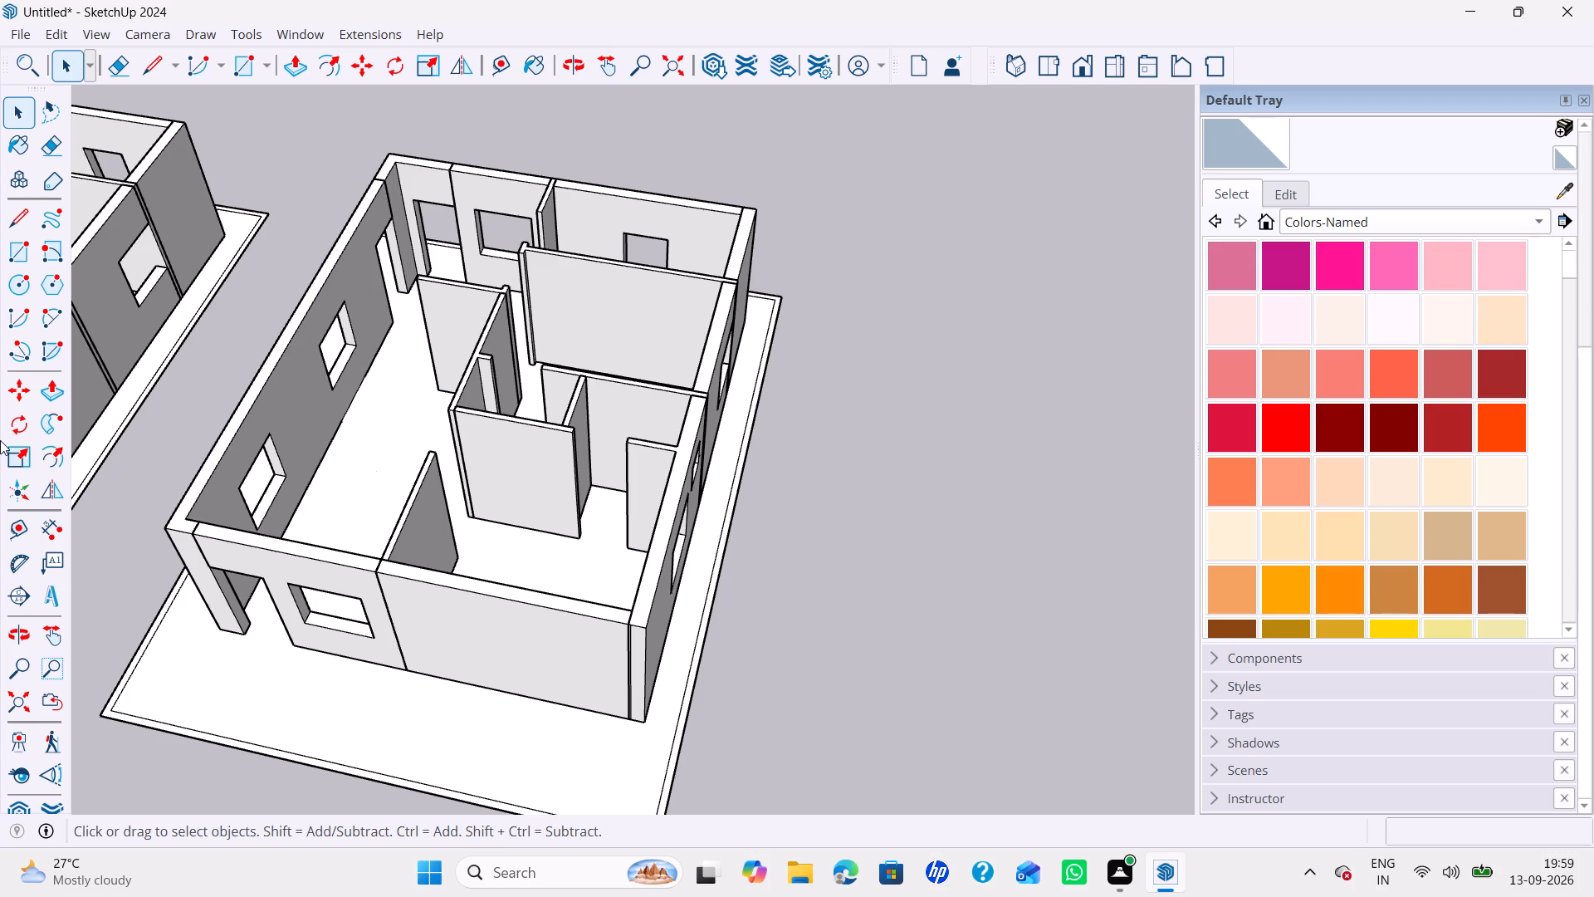
scroll(543, 518, "up", 2)
scroll(446, 421, "up", 5)
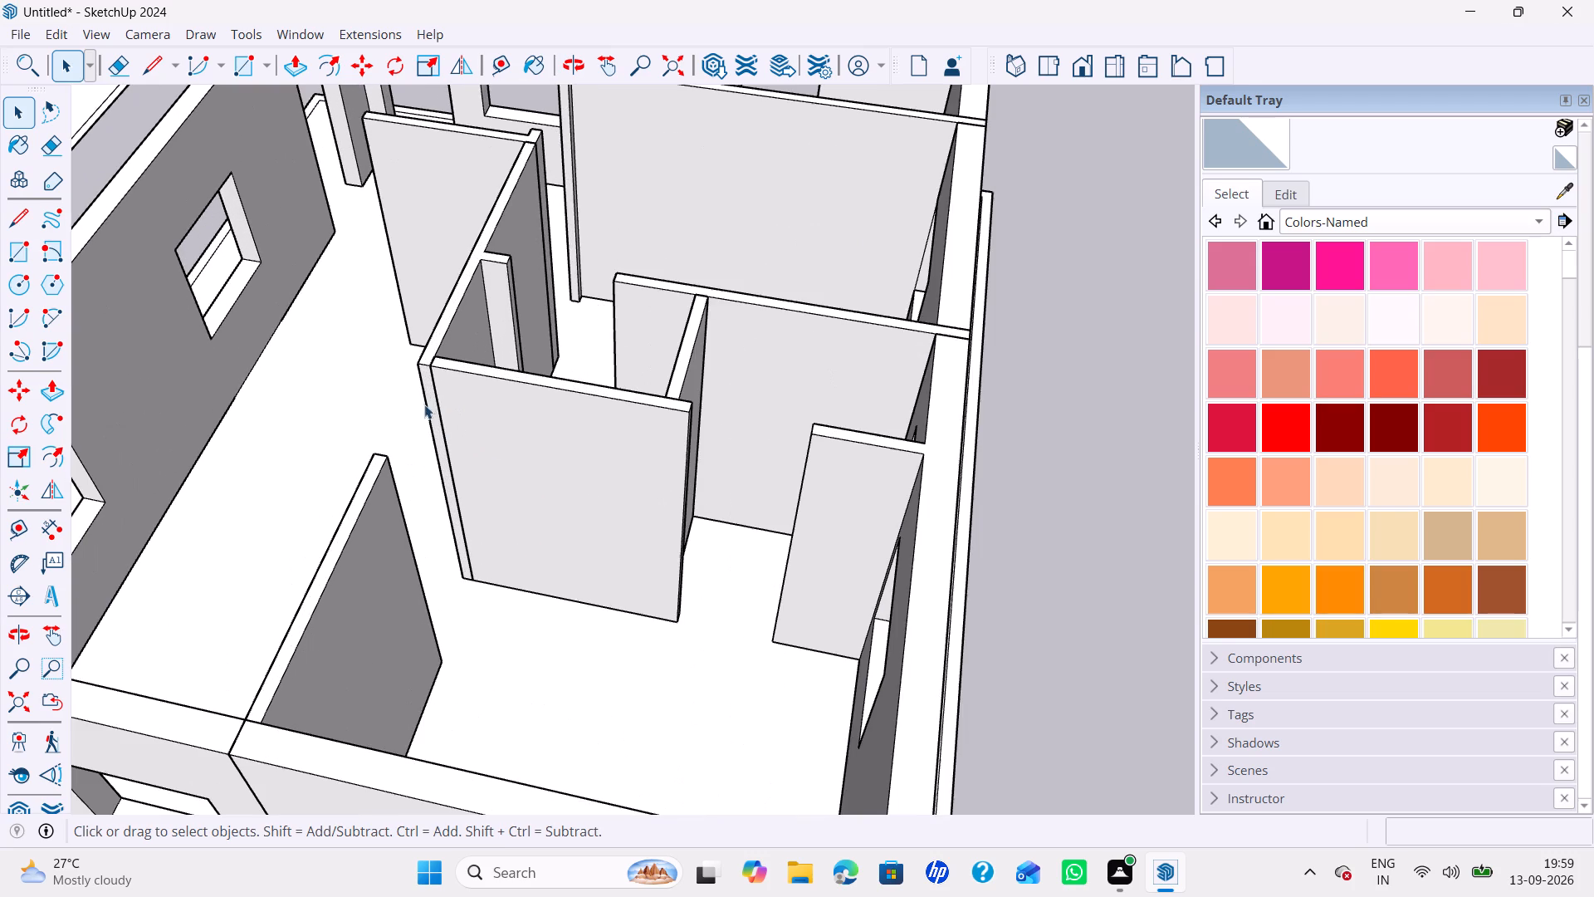
left_click(425, 362)
double_click(419, 364)
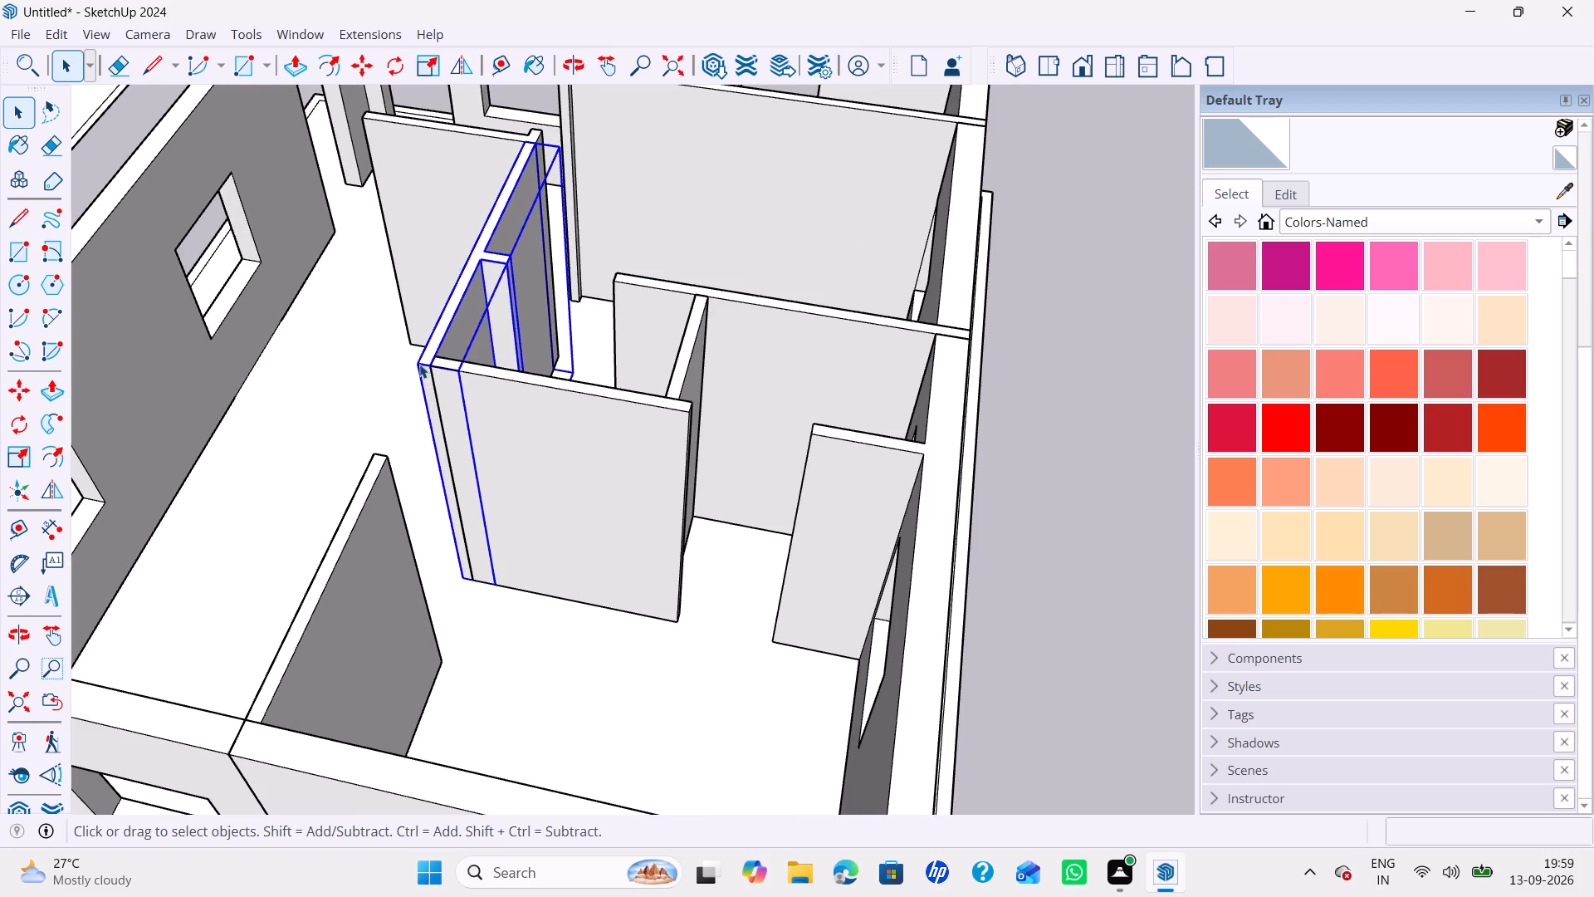
left_click(423, 365)
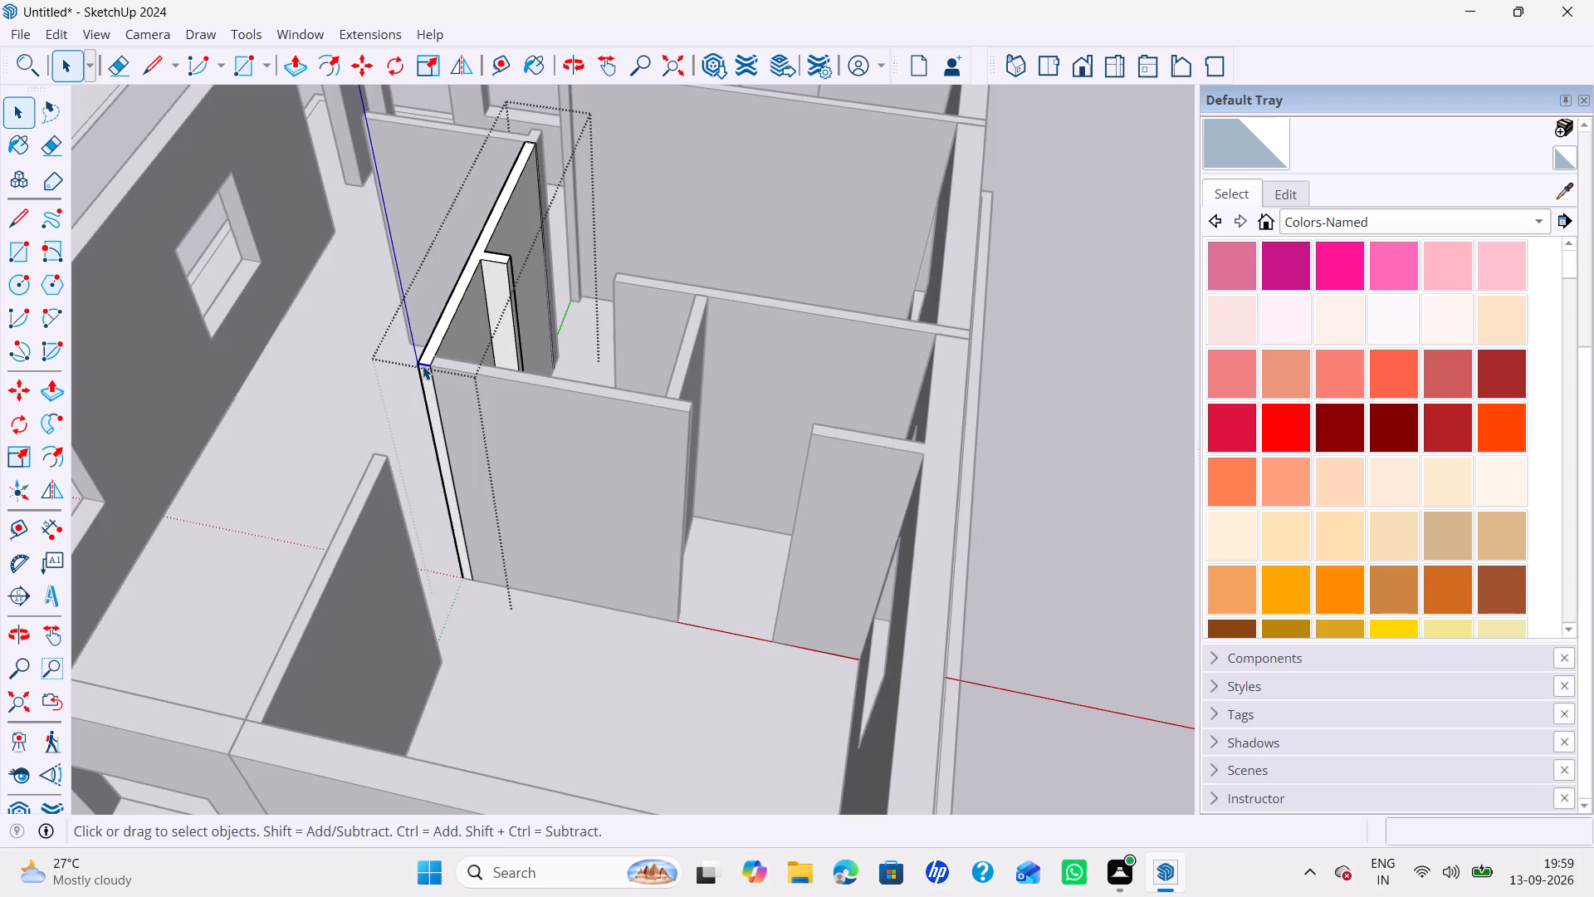
key("m")
left_click(429, 368)
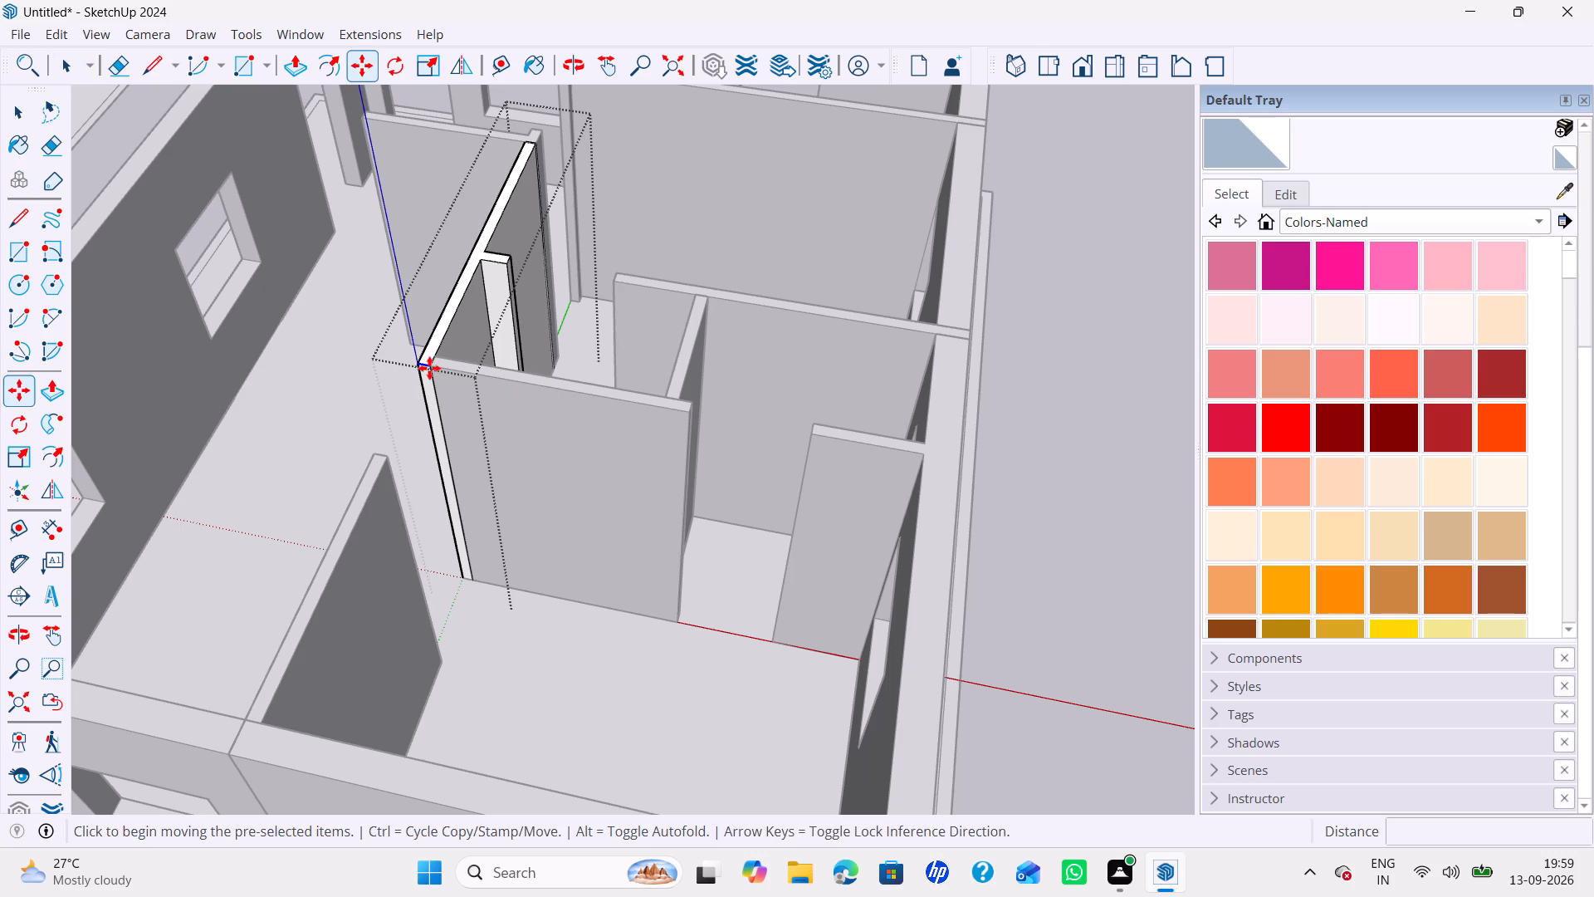
key("Up")
type("3'")
key("Return")
Push/Pull the upper part of the stubbed partition's end face 3' across to the facing partition, forming a door header.
key("p")
left_click(431, 409)
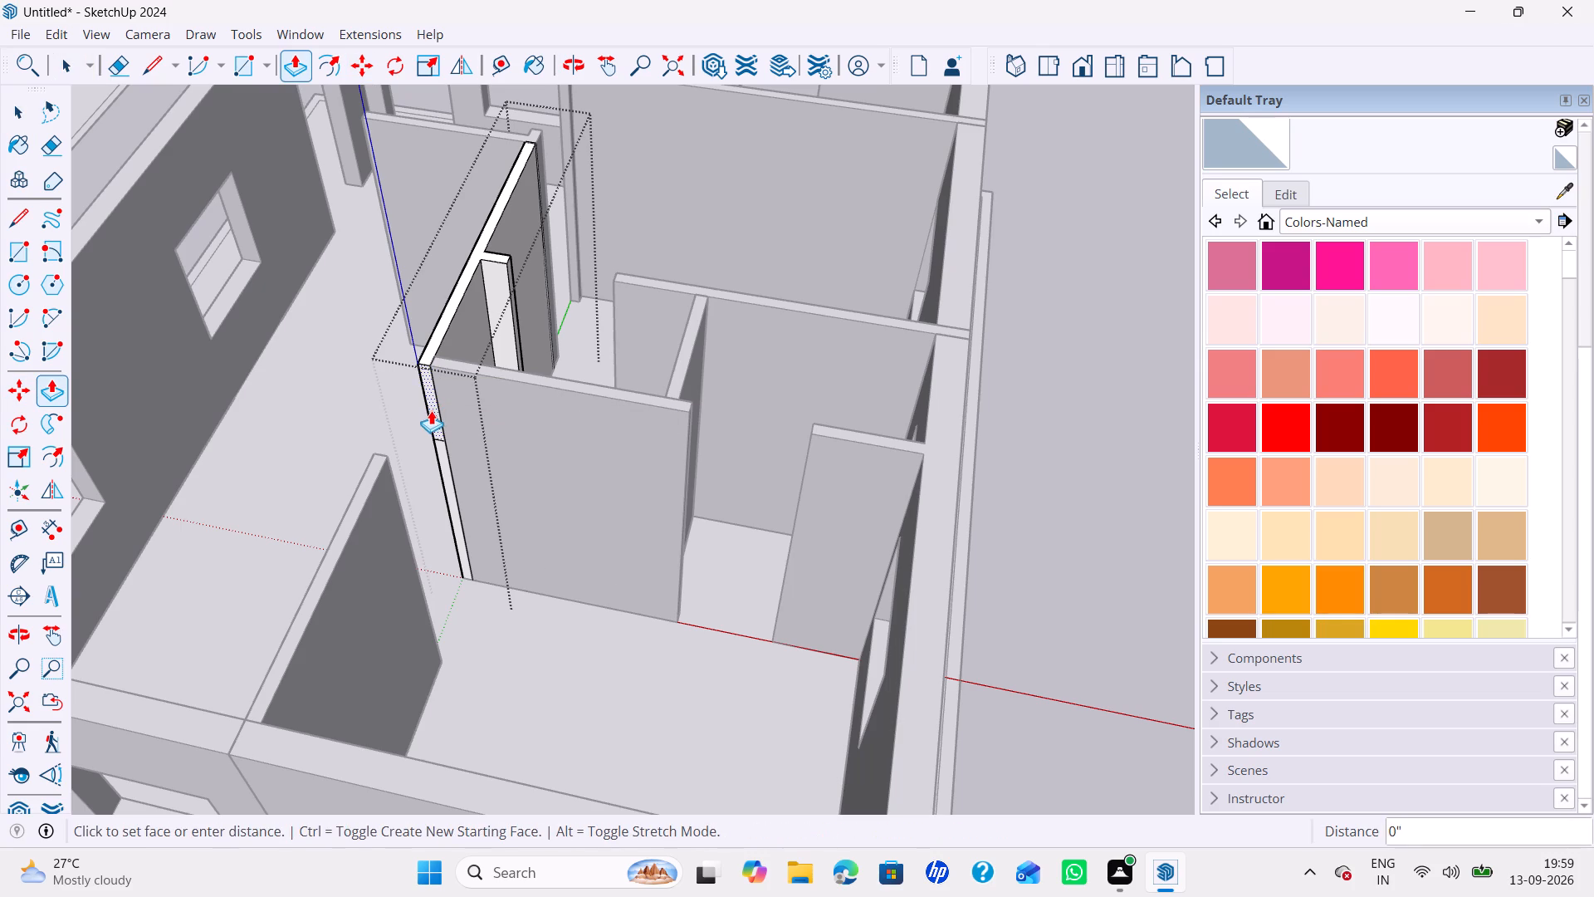
left_click(379, 467)
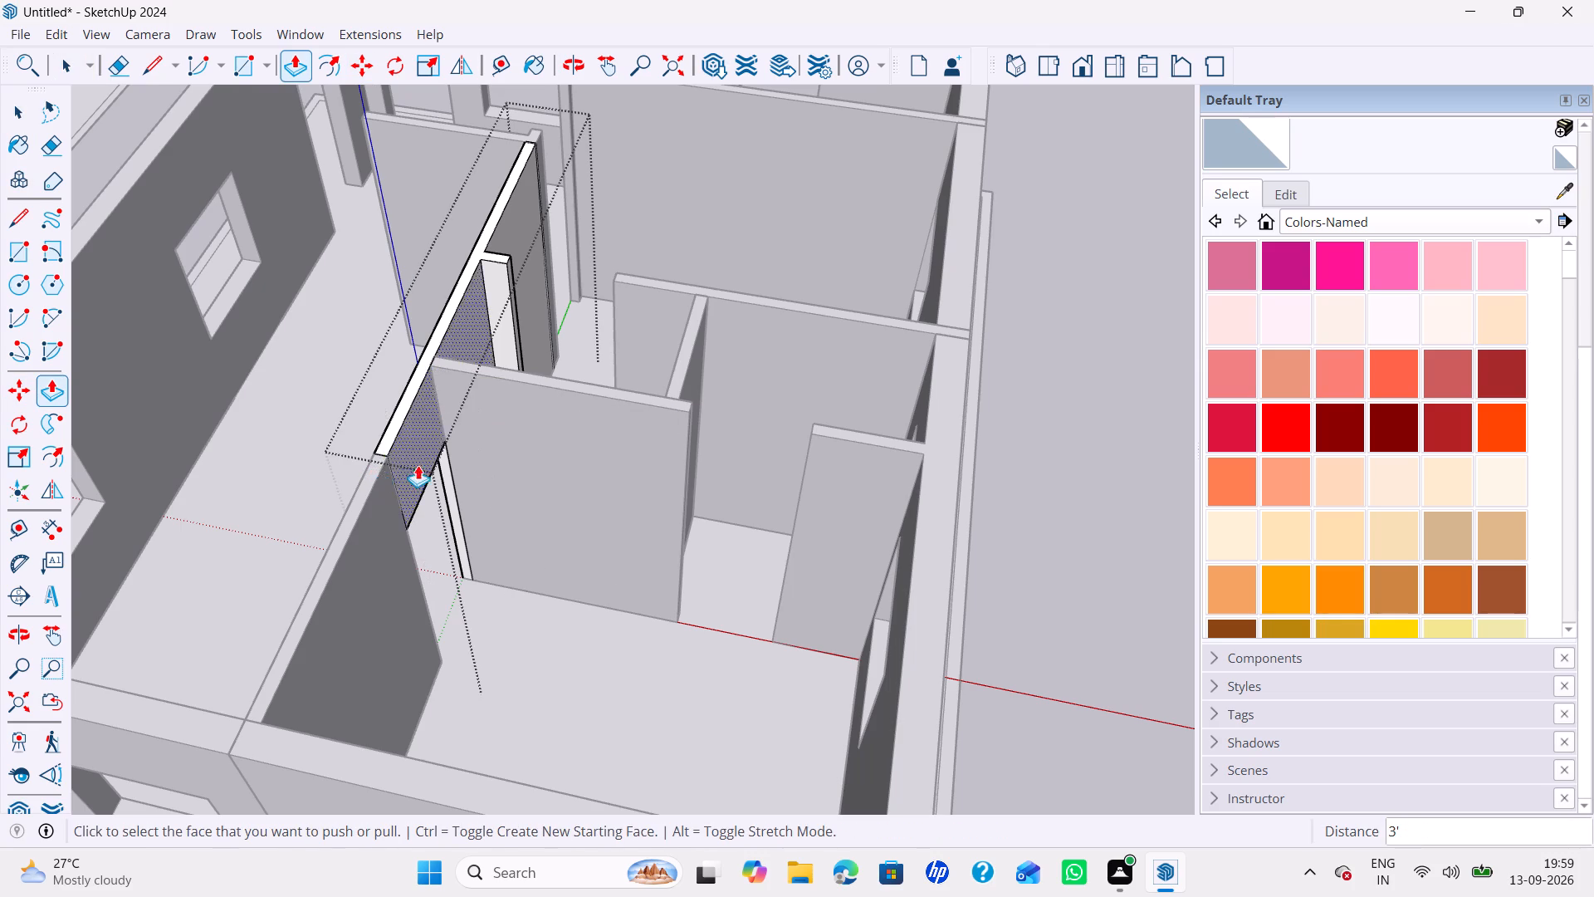
key("n")
scroll(472, 465, "down", 7)
key("space")
Open the cross partition adjoining the stubbed partition and copy the top edge of its free end face down 3'.
scroll(581, 427, "up", 3)
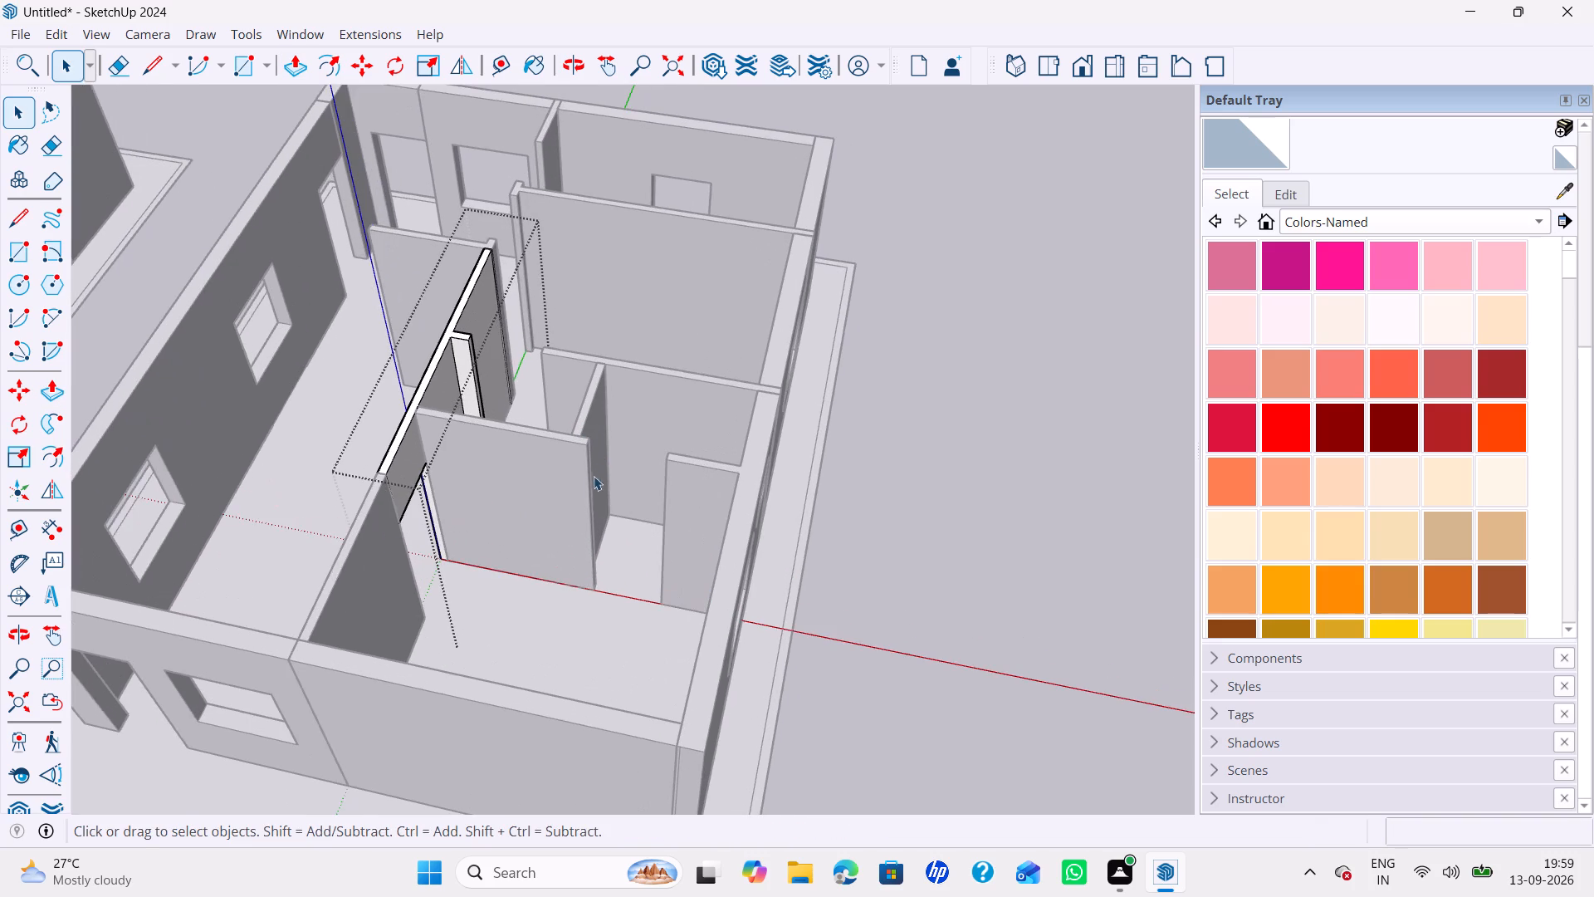
left_click(576, 498)
double_click(576, 498)
scroll(585, 465, "up", 7)
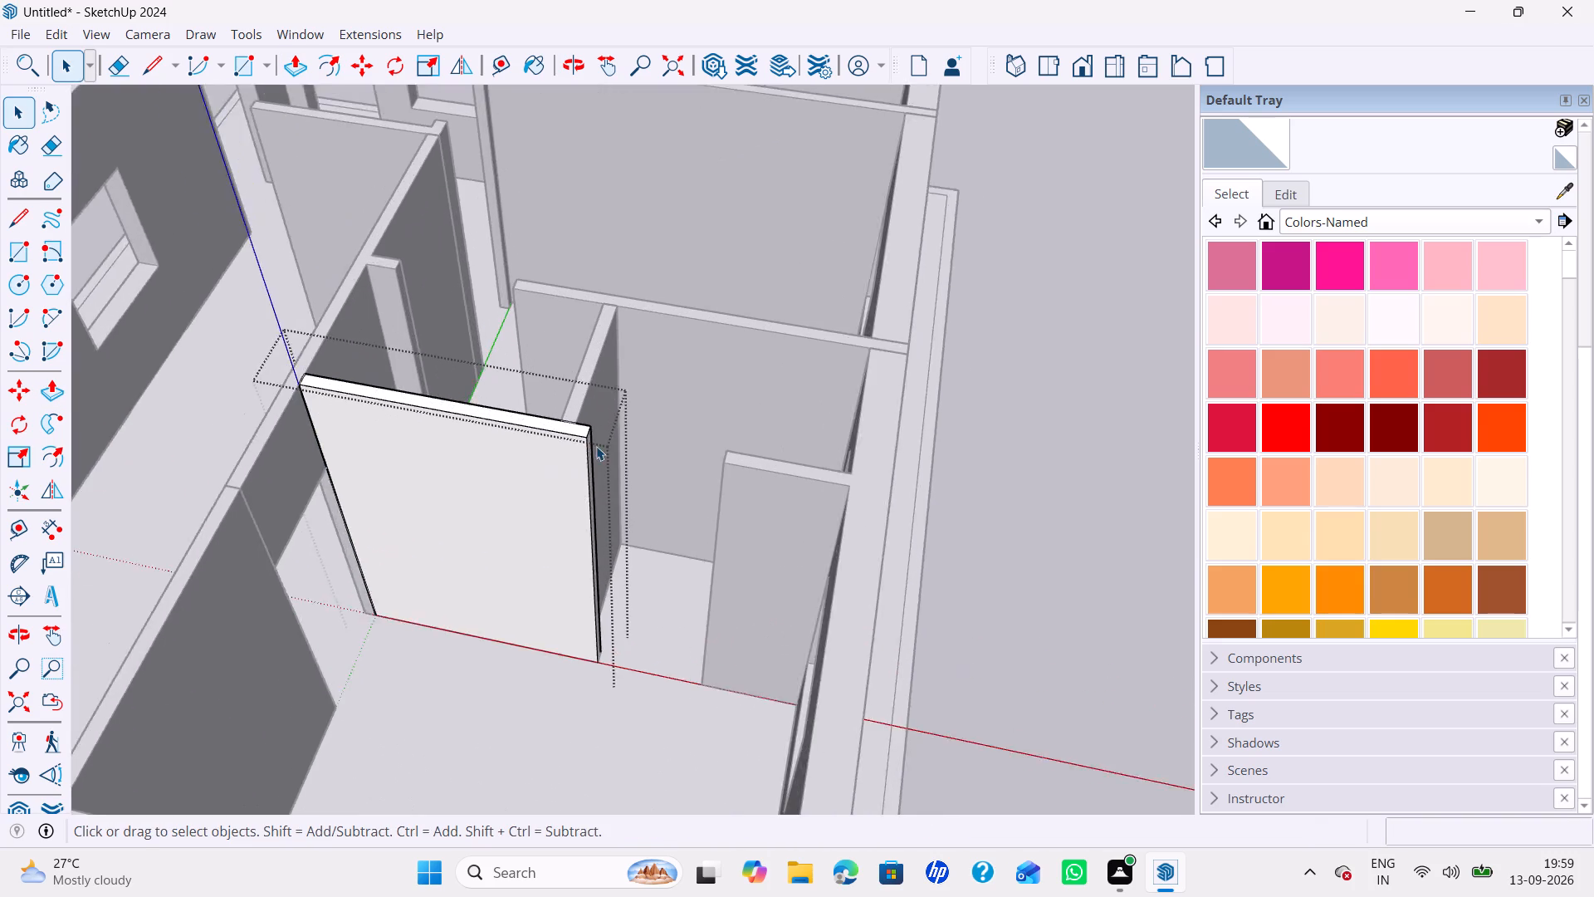
scroll(596, 446, "up", 8)
left_click(571, 424)
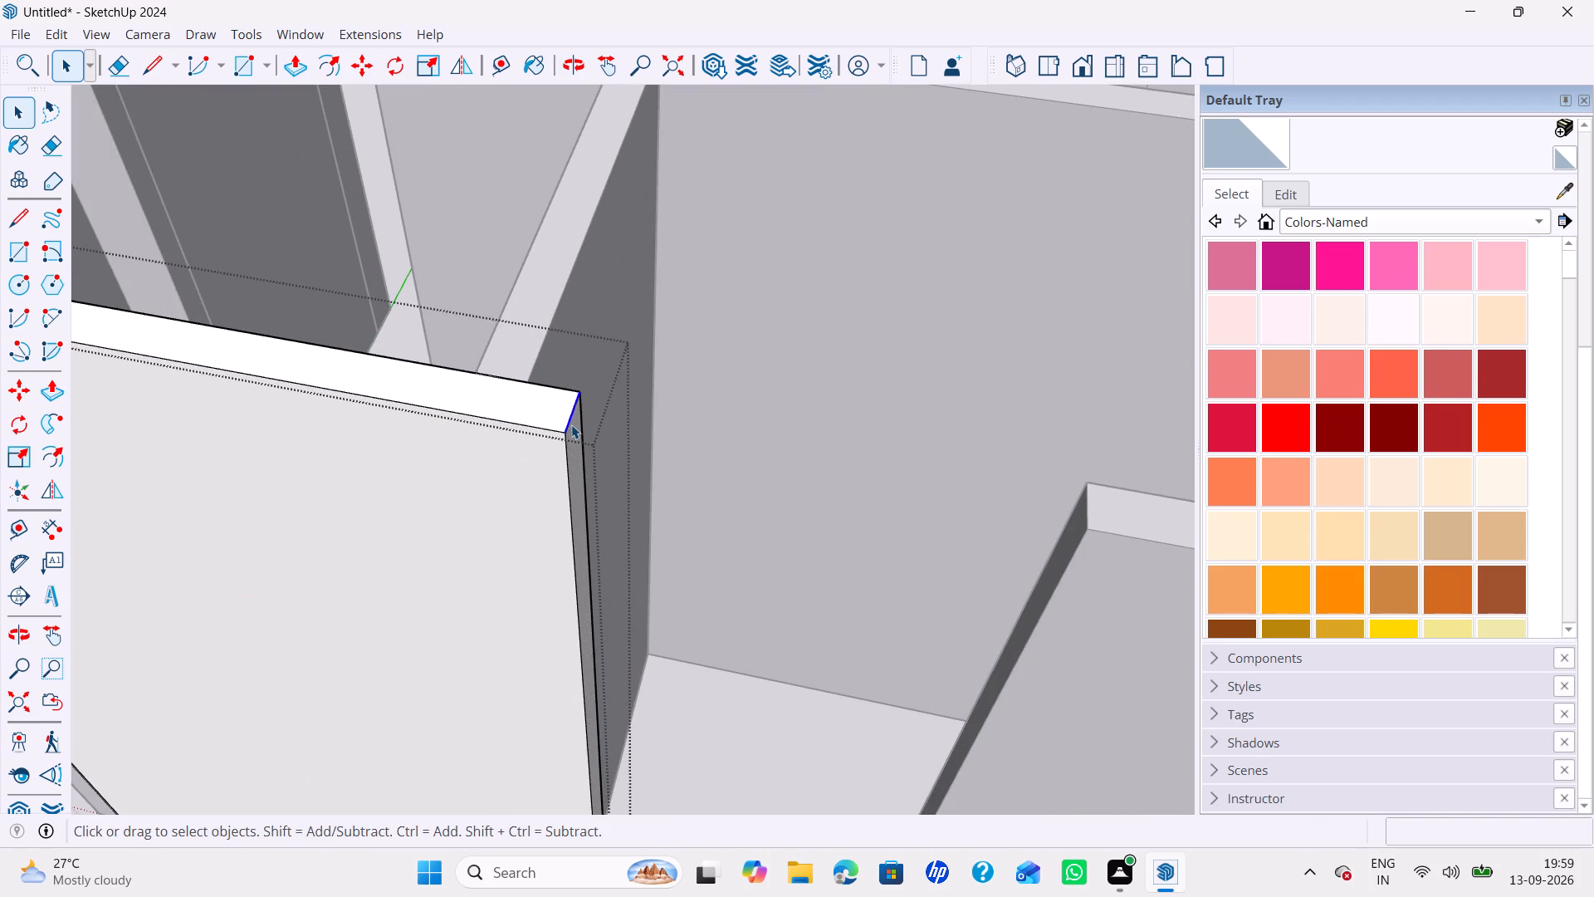
key("m")
left_click(584, 404)
key("Up")
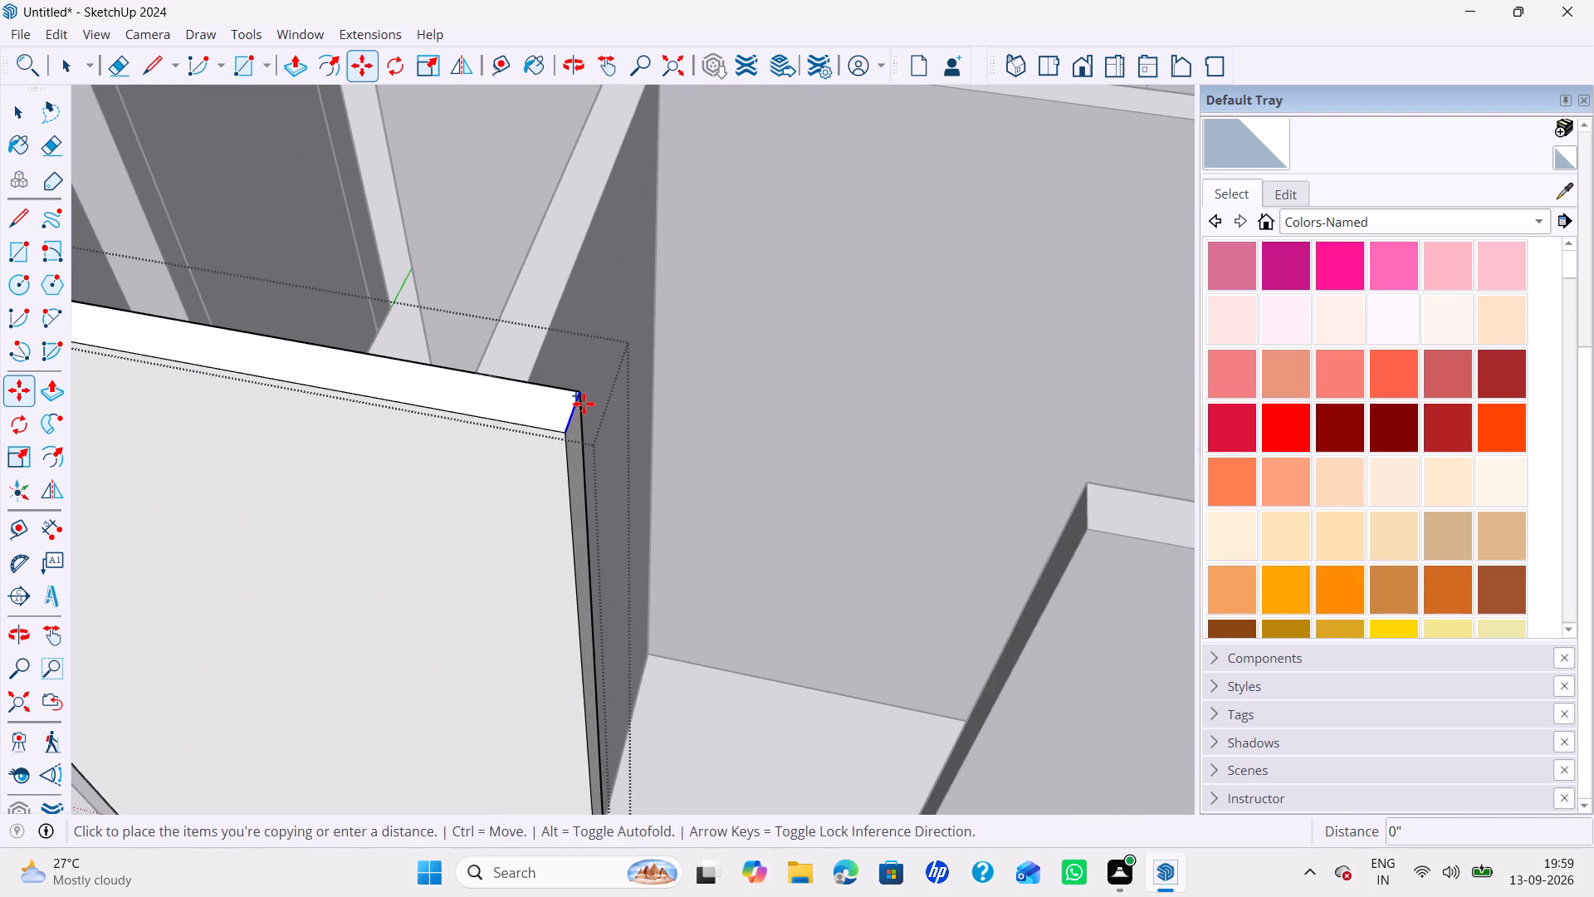
type("3'")
key("Return")
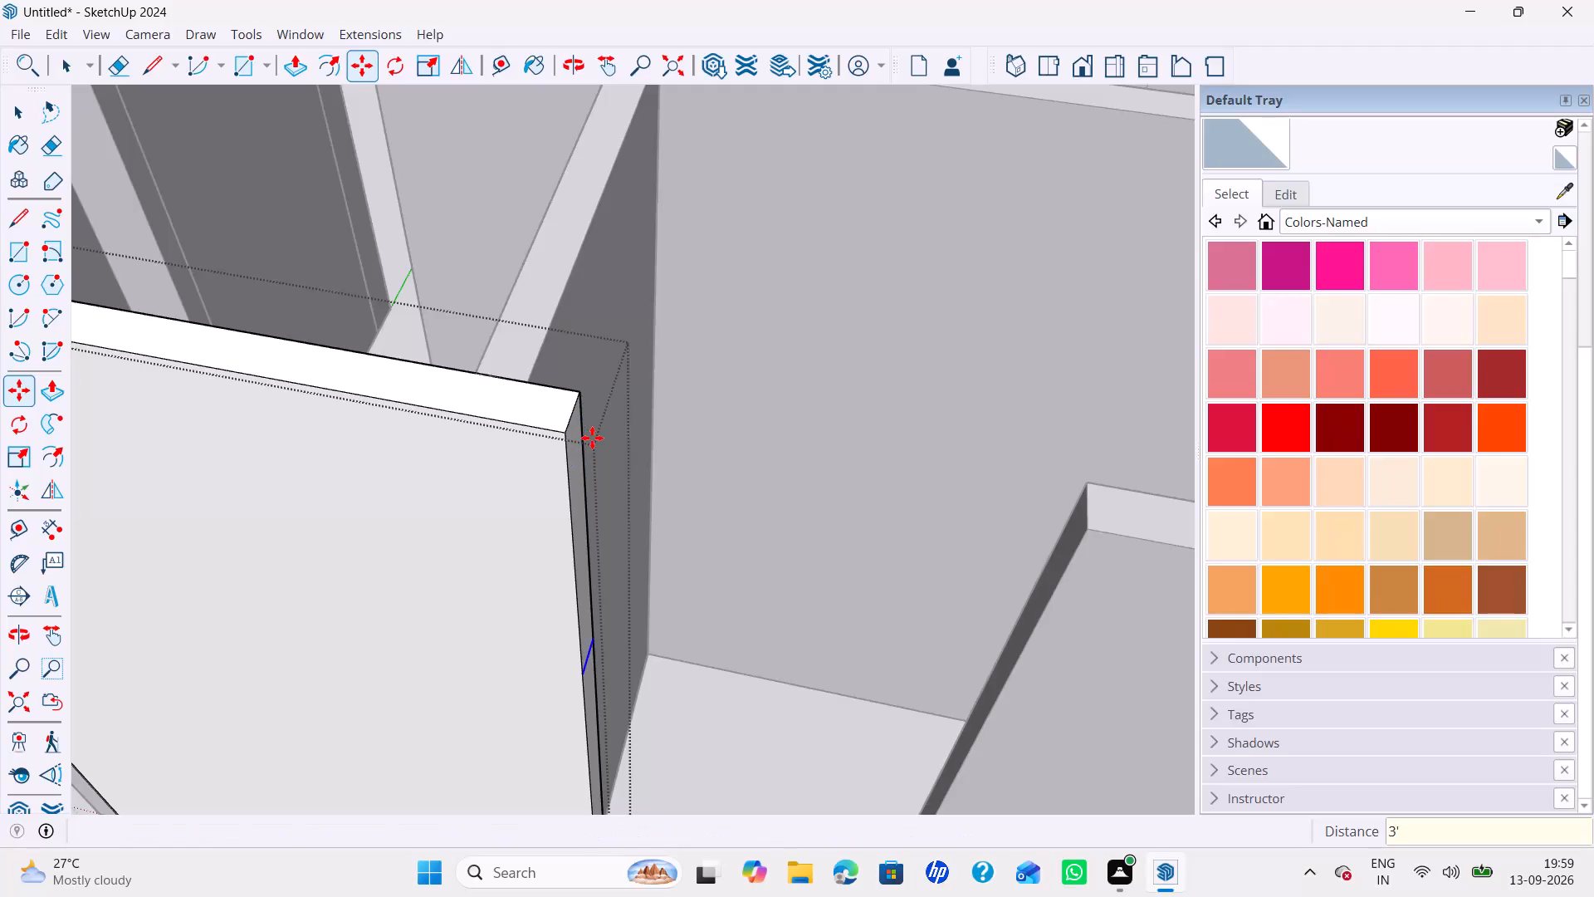
Push/Pull the upper part of the cross partition's end face across to the facing wall, forming a door header.
key("p")
left_click(575, 487)
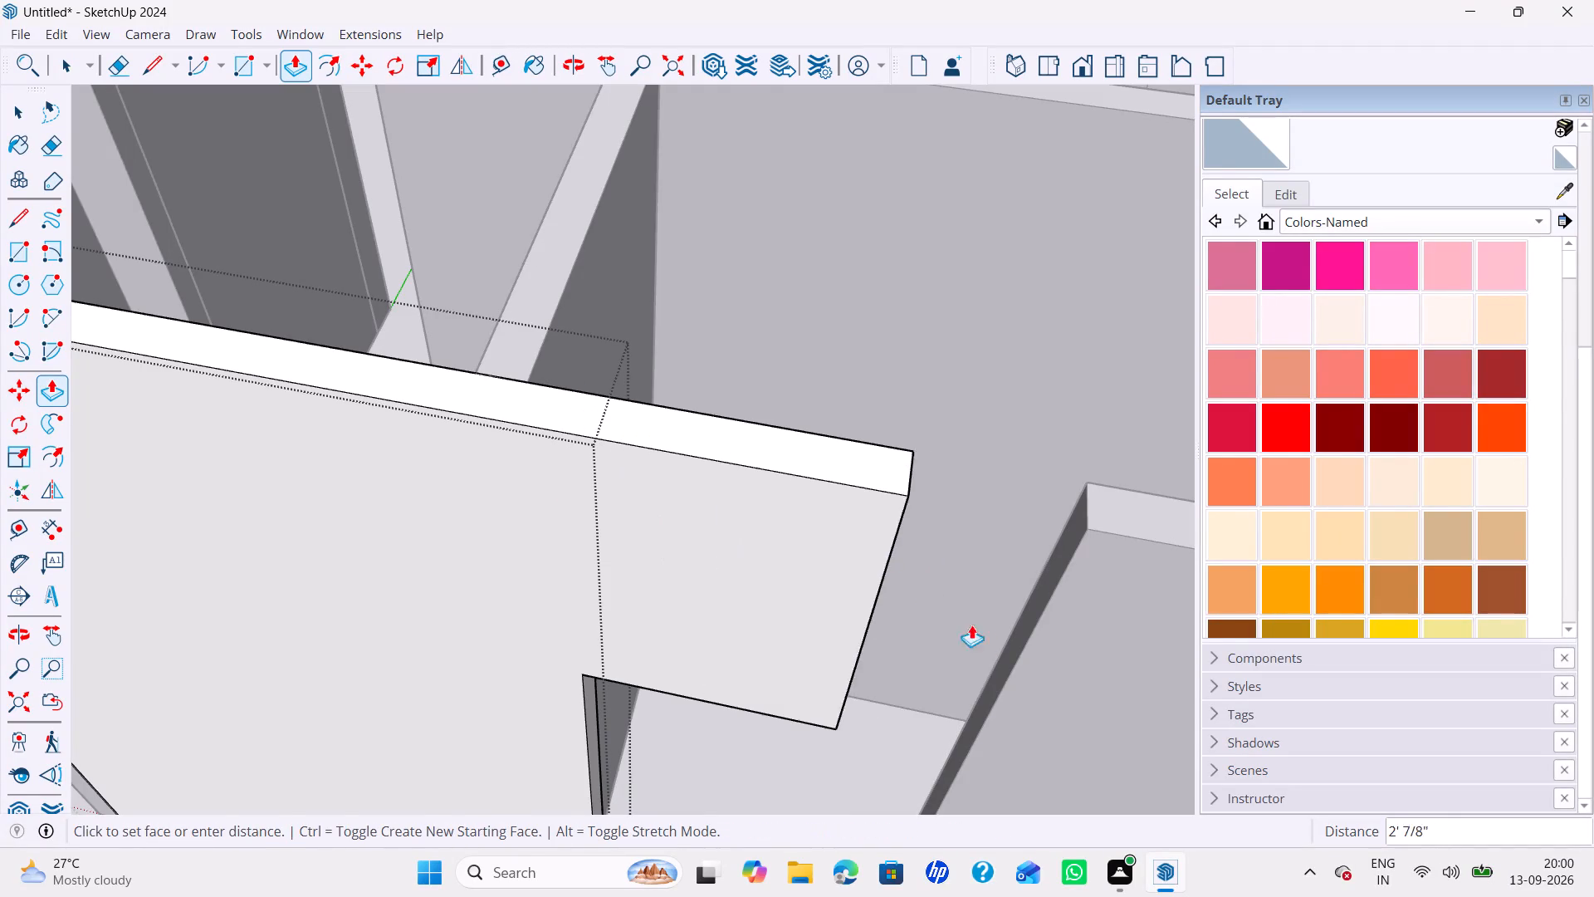
left_click(1004, 686)
key("space")
scroll(867, 604, "down", 8)
scroll(792, 566, "down", 6)
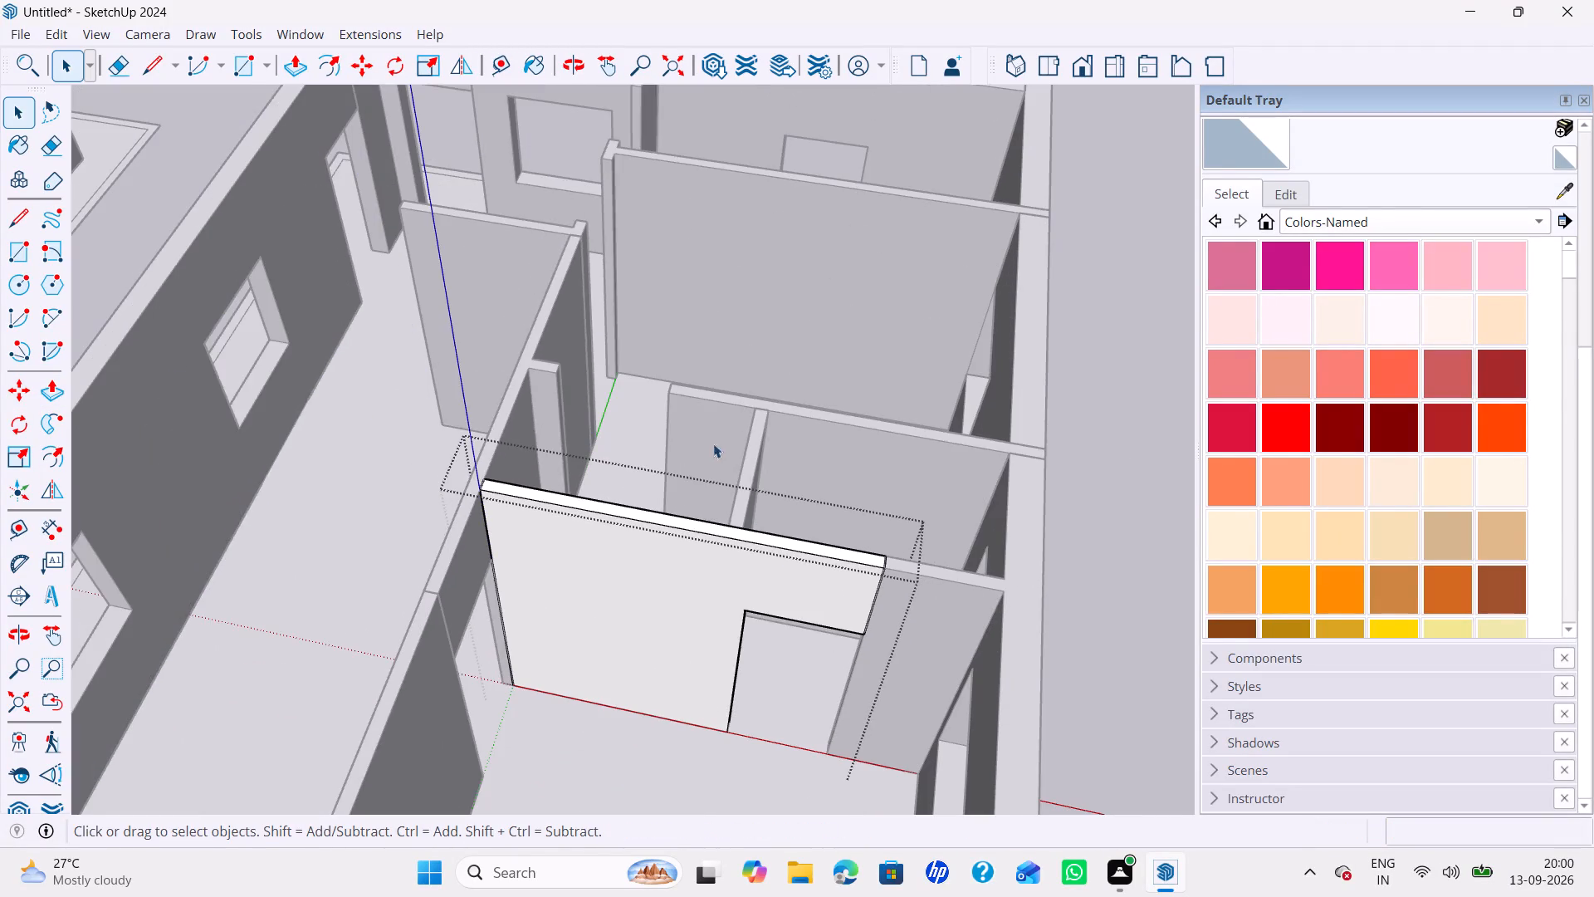
Open the nearby partition ending short of the long interior wall and copy the top edge of its end face down 3'.
double_click(706, 429)
middle_click_drag(596, 428, 1379, 428)
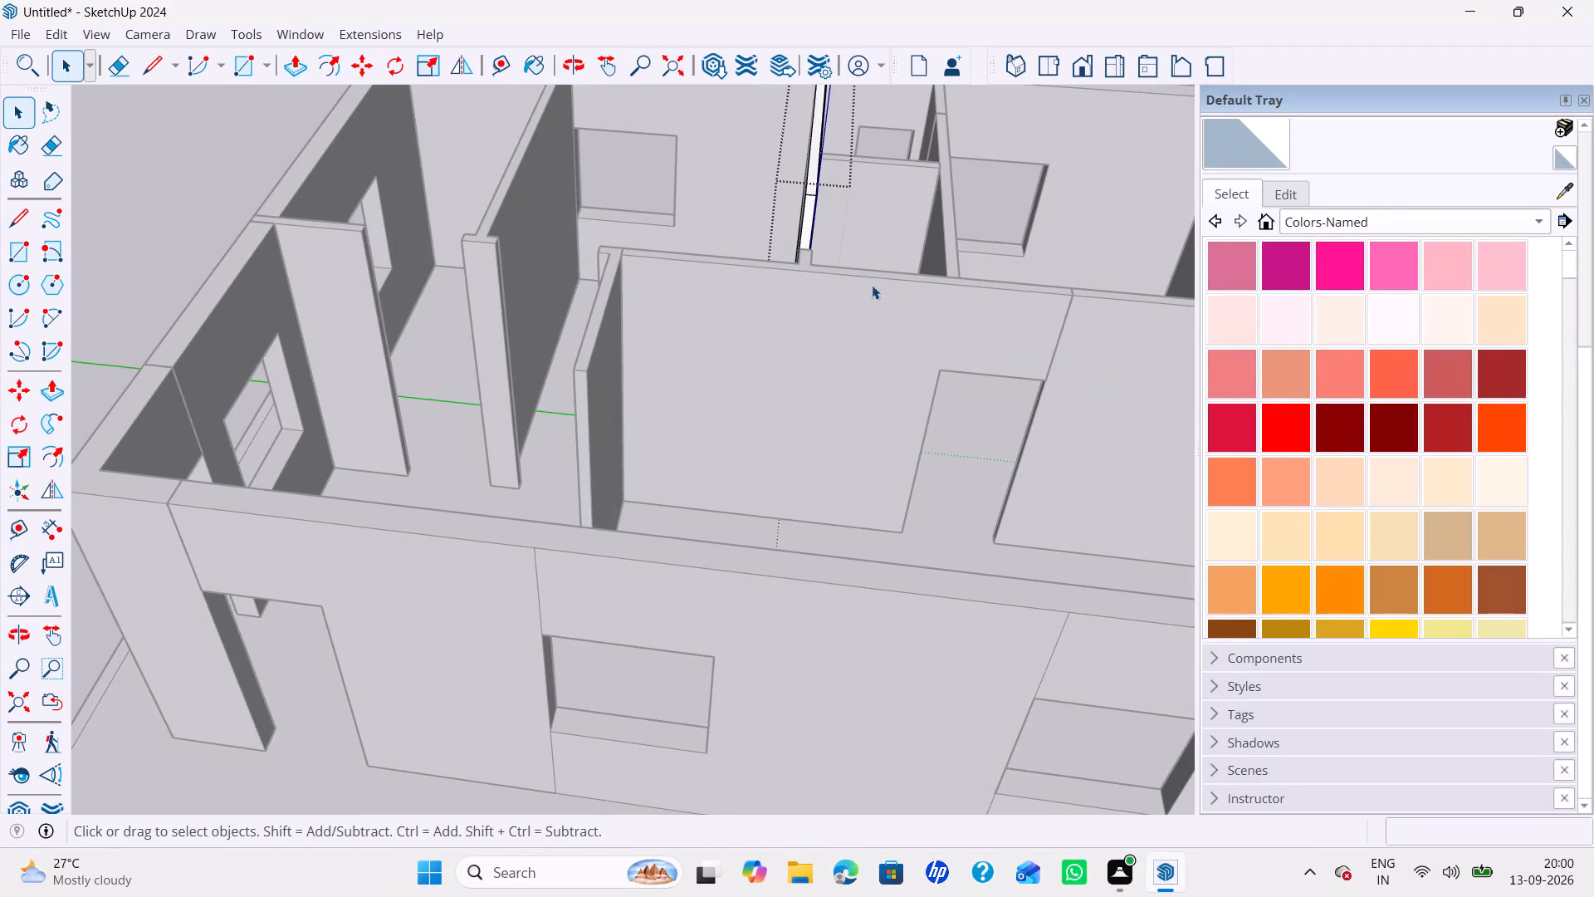
scroll(849, 262, "up", 6)
left_click(912, 258)
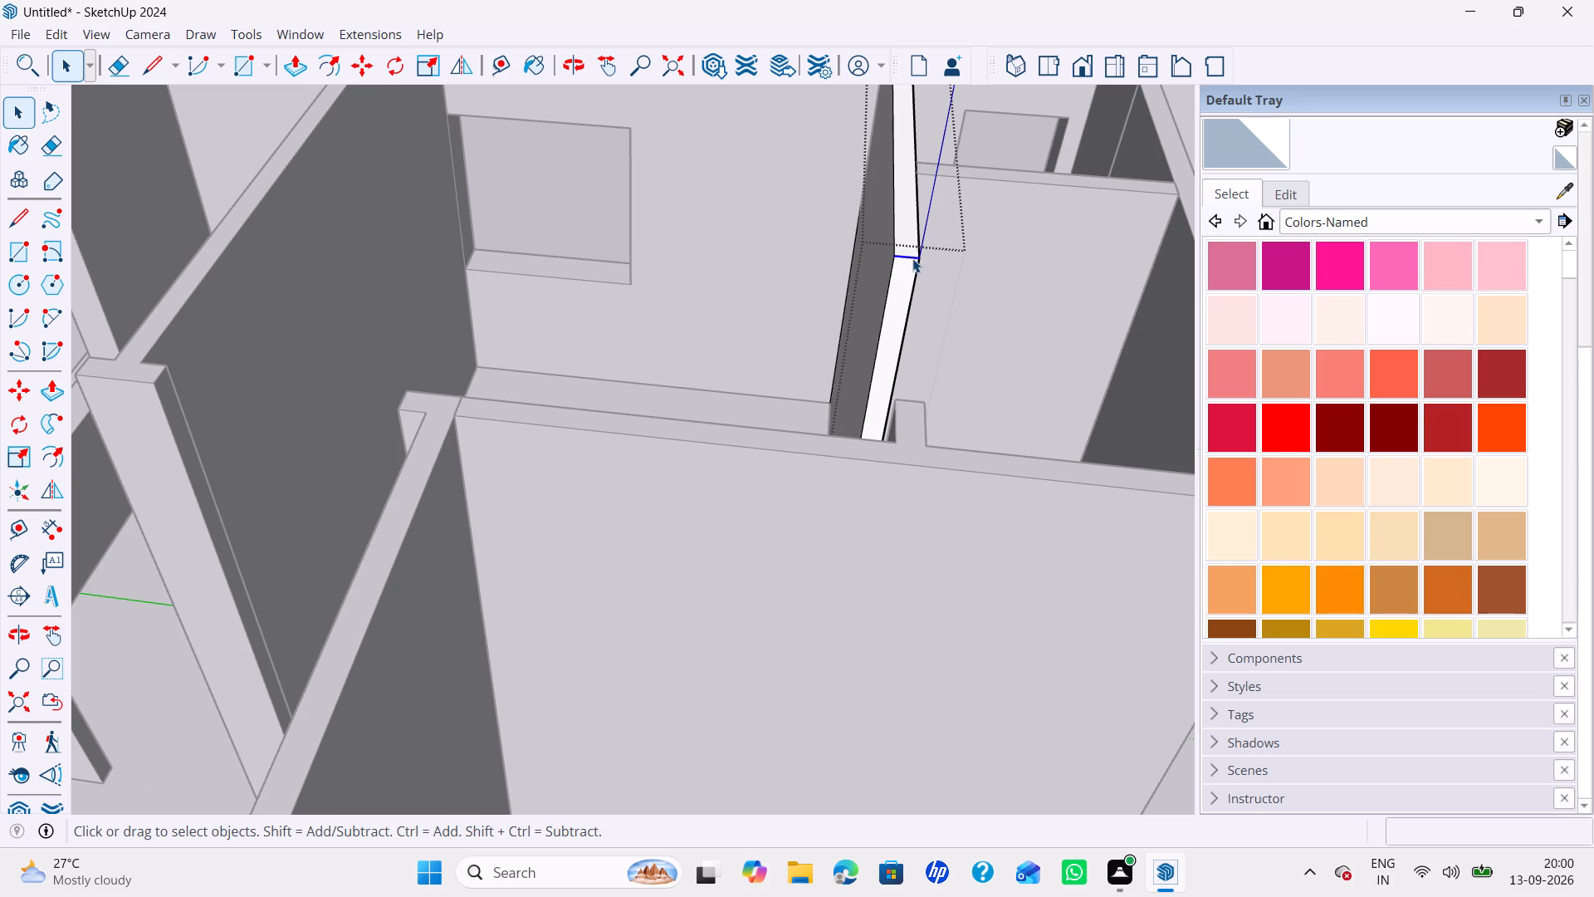
key("m")
left_click(926, 253)
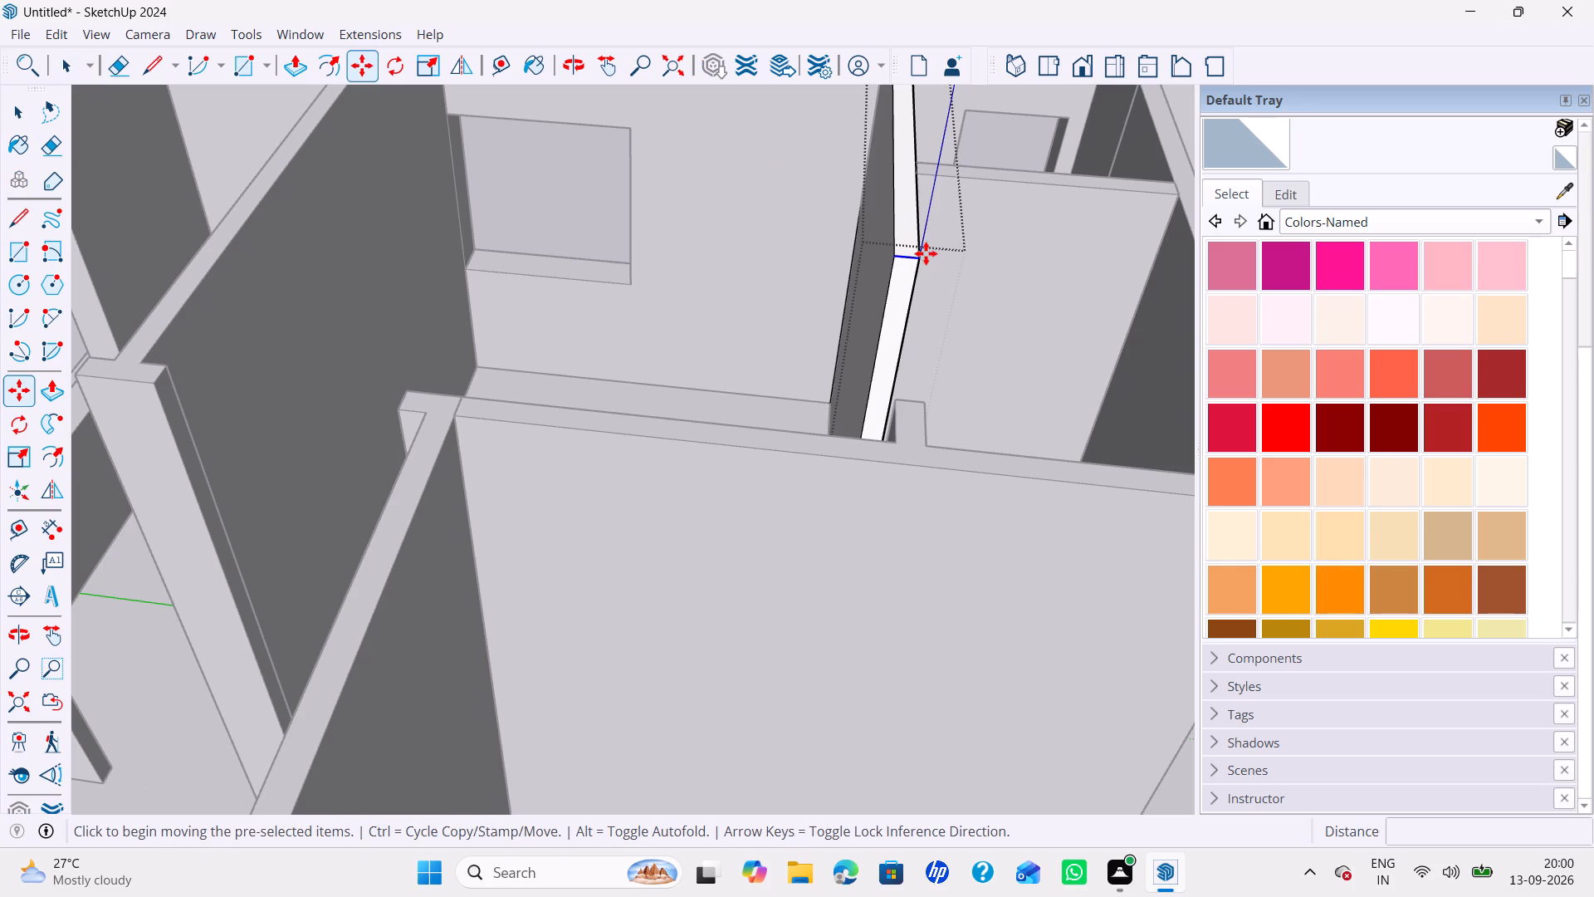
key("Up")
type("3'")
key("Return")
Push/Pull the upper part of that partition's end face across to the long wall's stub, forming a door header.
key("p")
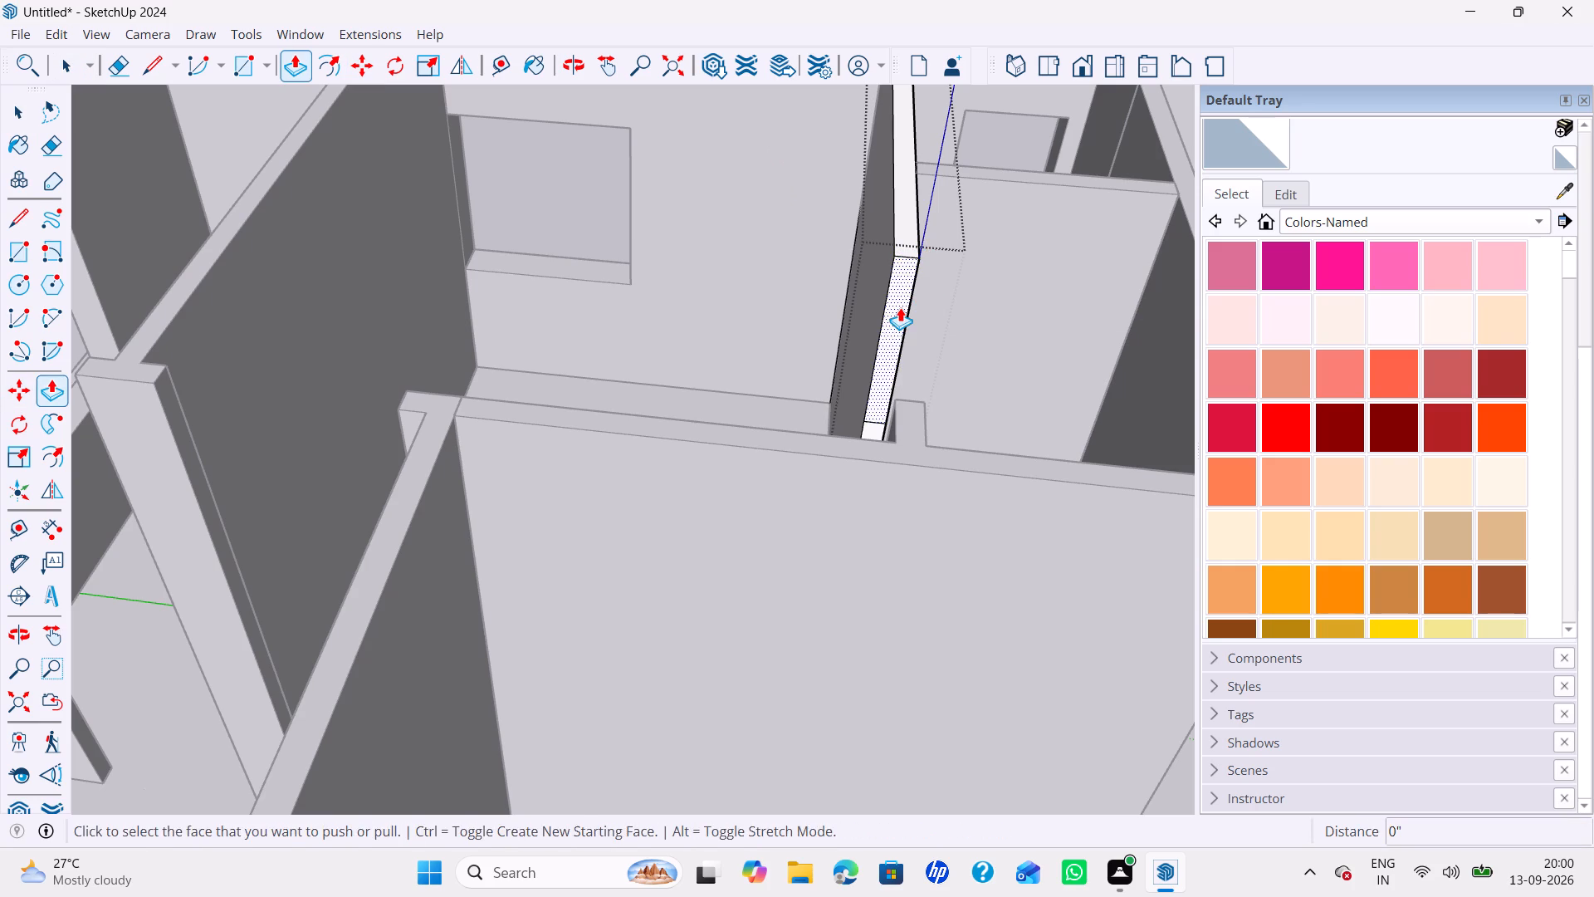
left_click(900, 307)
left_click(911, 400)
scroll(935, 395, "down", 6)
middle_click_drag(953, 399, 550, 445)
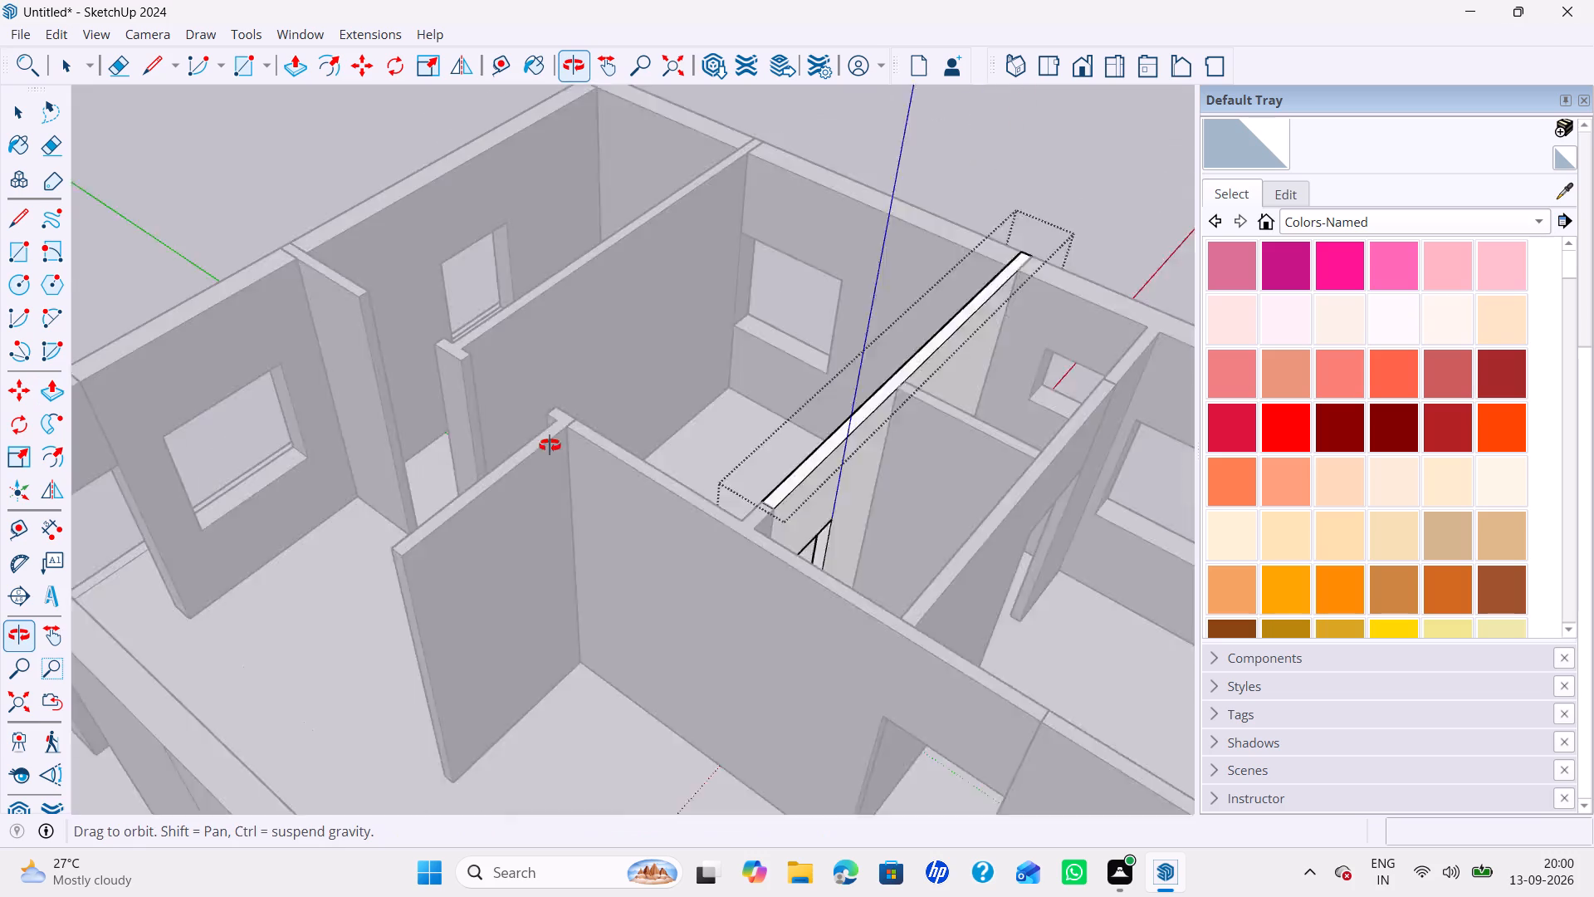
middle_click_drag(550, 445, 548, 446)
key("space")
Open the T-ended partition and copy the top edge of one stub's end face down 3', on the side facing the long interior wall.
middle_click_drag(519, 430, 920, 415)
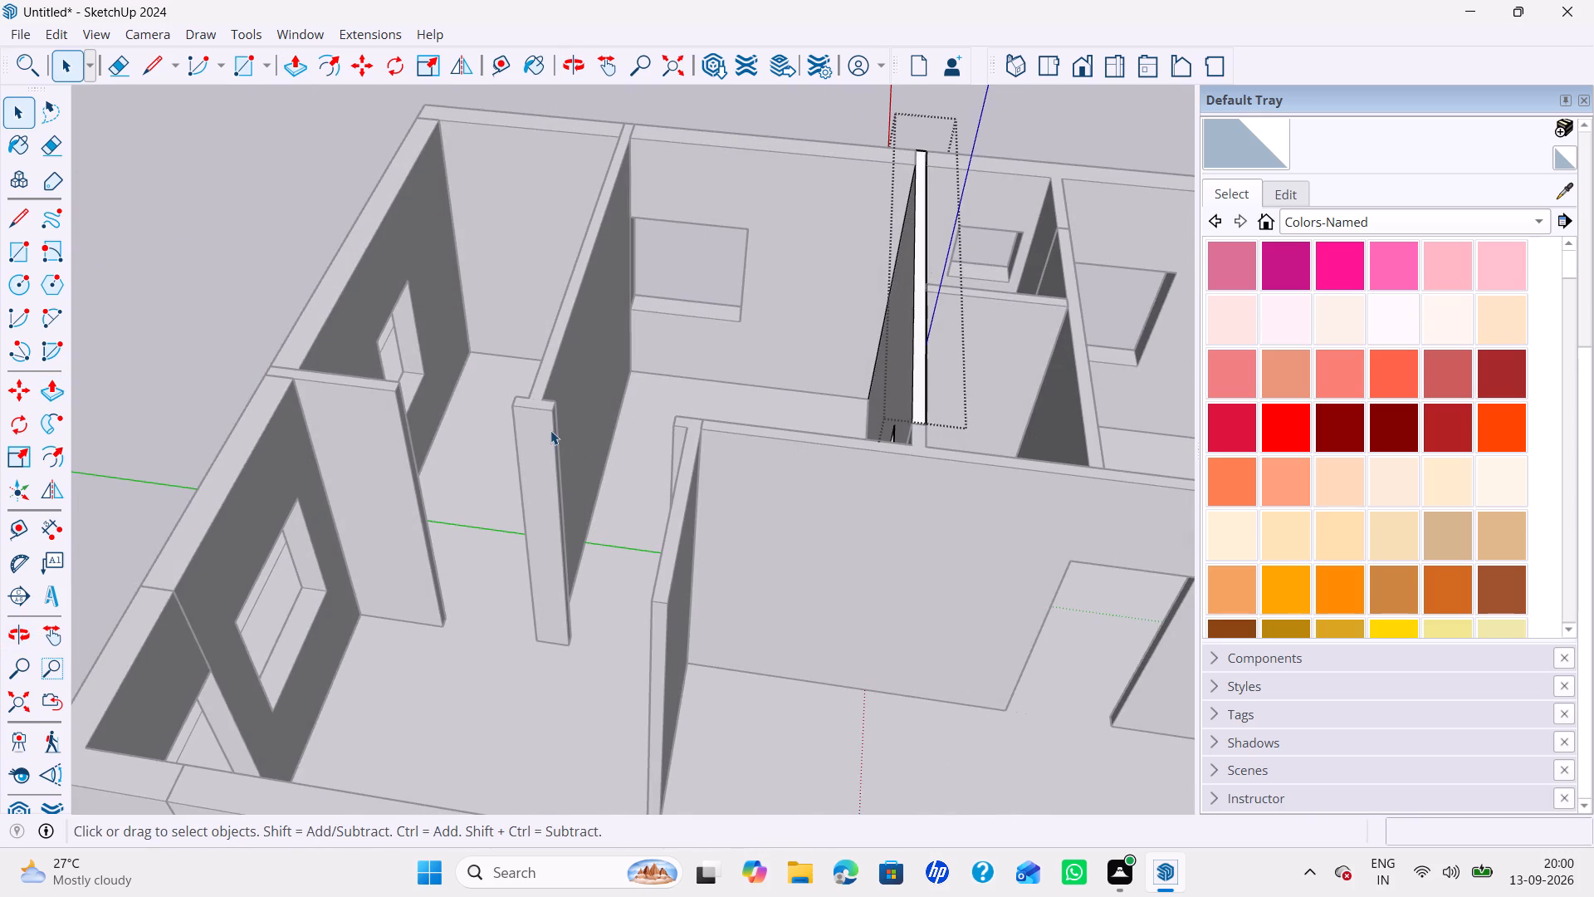
double_click(550, 430)
scroll(550, 404, "up", 5)
middle_click_drag(572, 416, 448, 425)
scroll(457, 424, "up", 2)
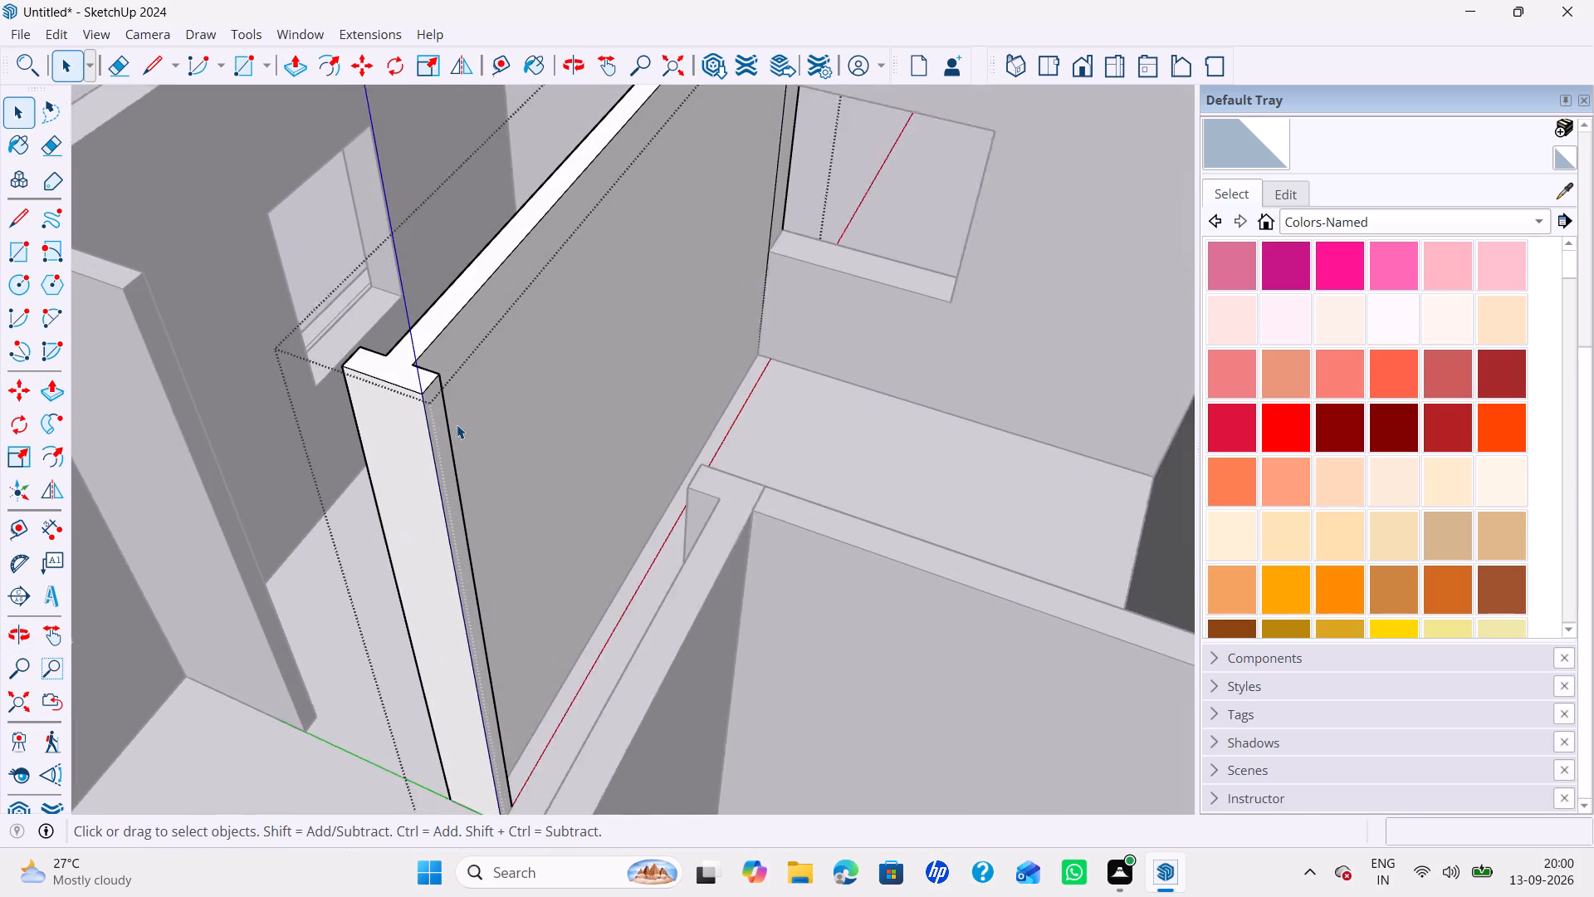
scroll(457, 424, "up", 2)
left_click(433, 376)
key("m")
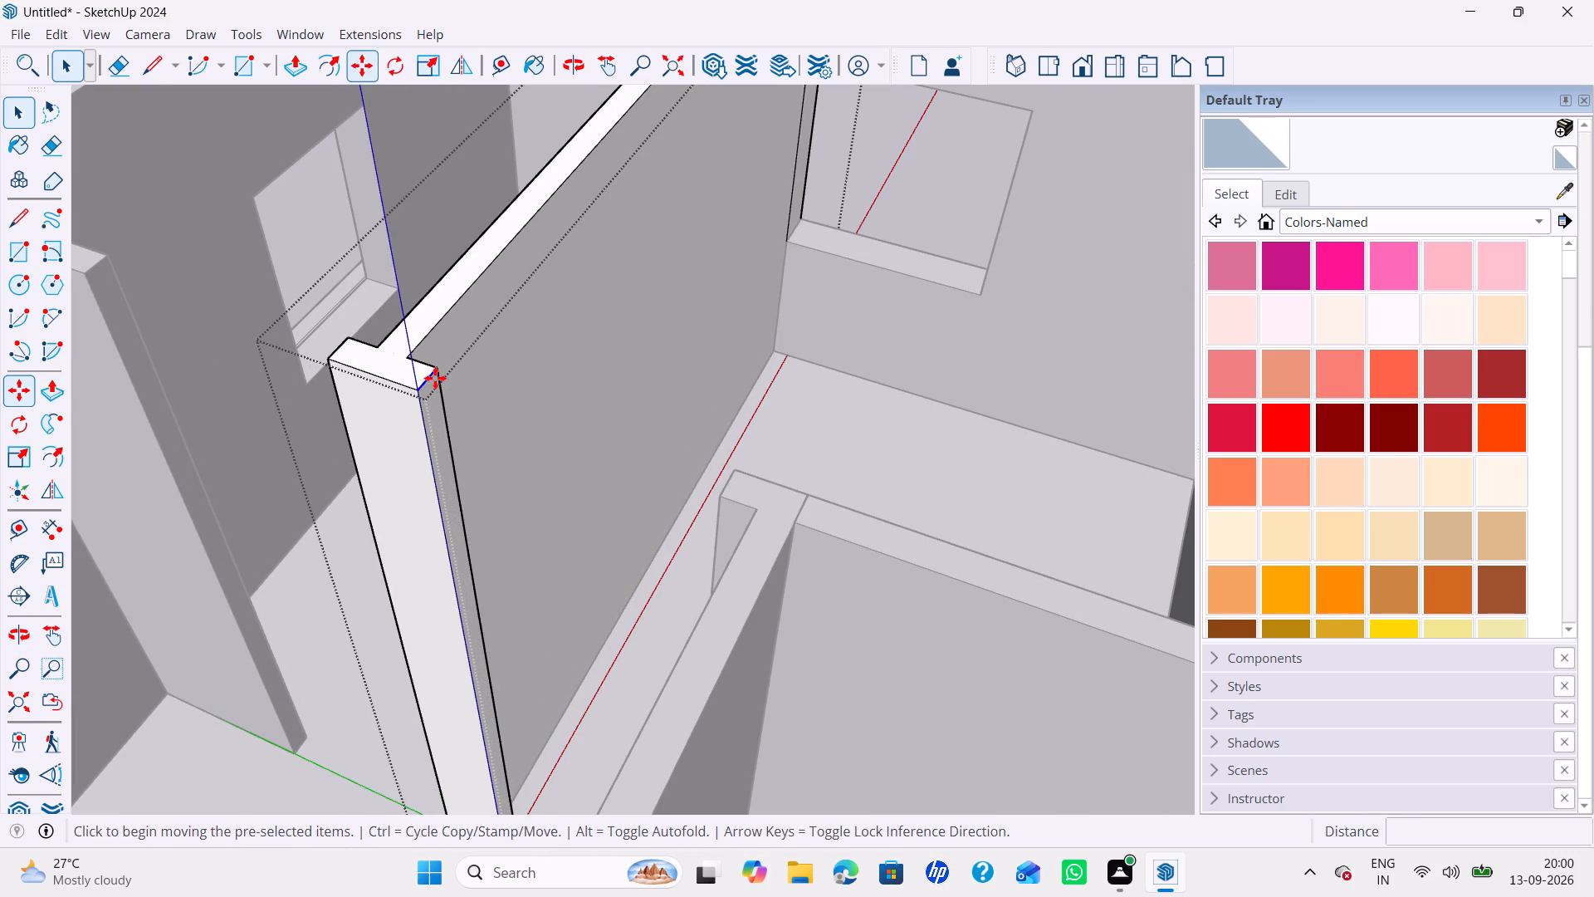
left_click(441, 375)
key("Up")
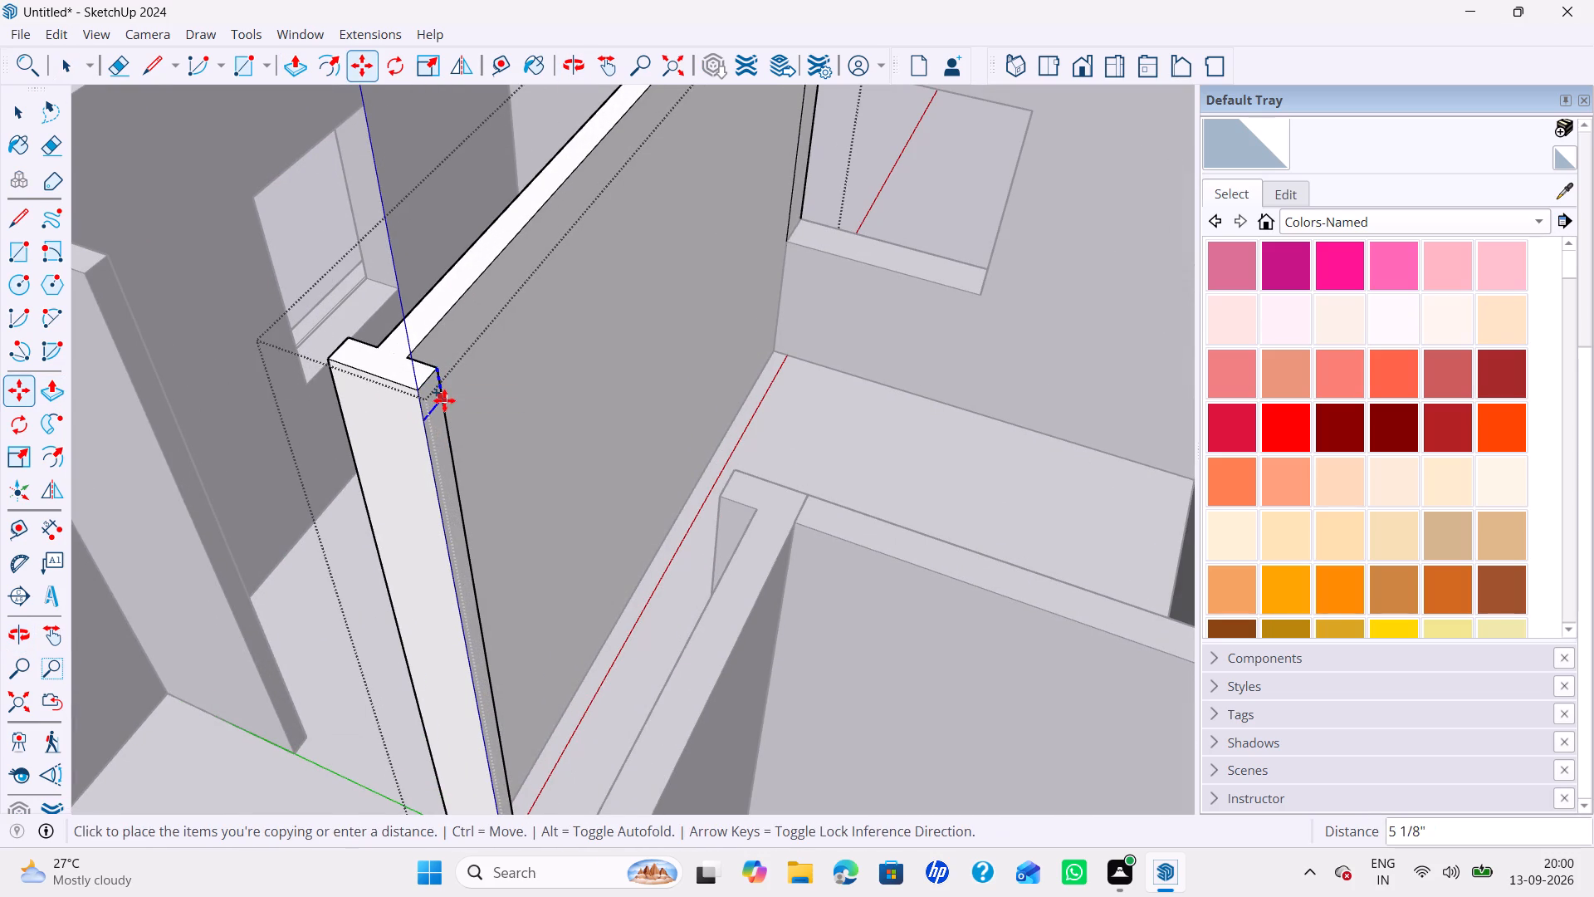
type("3'")
key("Return")
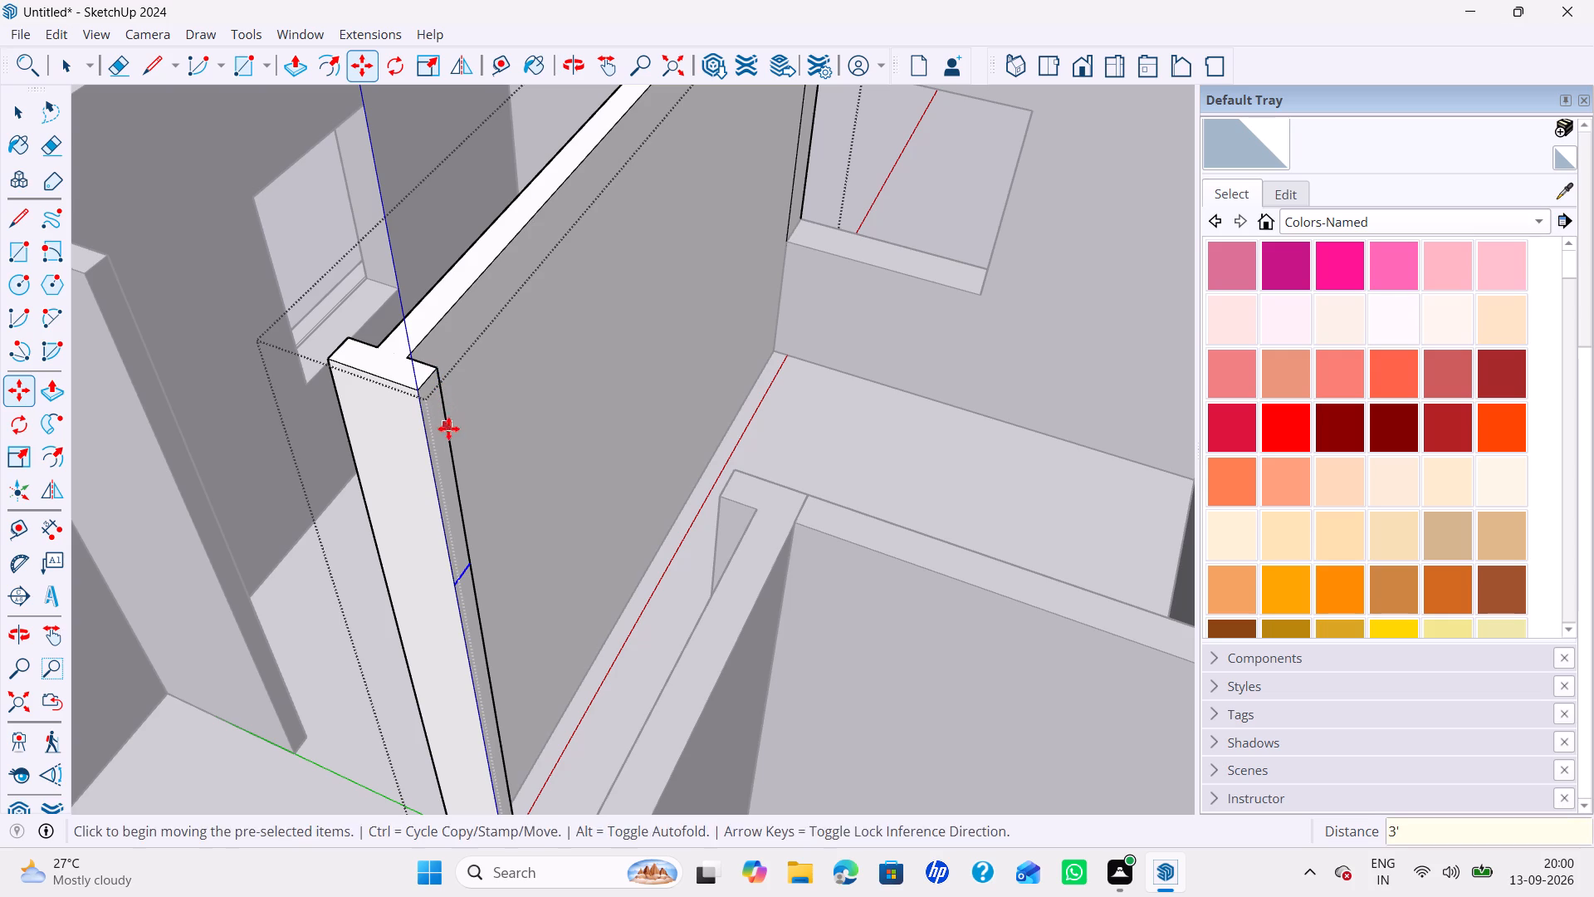
Push/Pull the upper part of that stub's end face 3' across to the facing long wall, forming a door header.
key("space")
type("p")
left_click(448, 446)
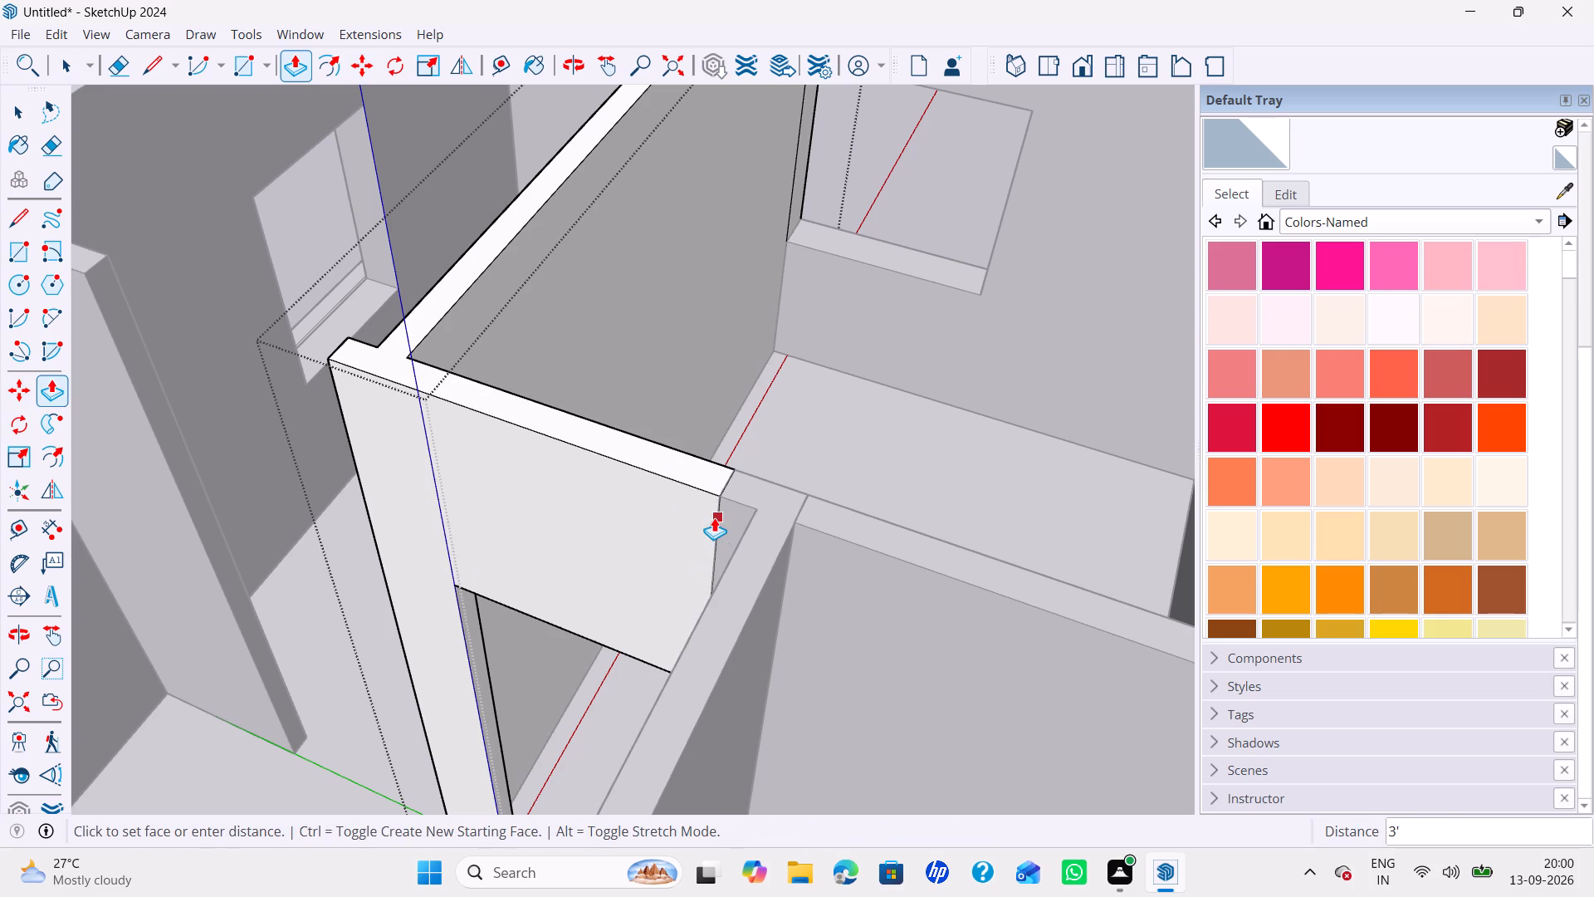
left_click(714, 517)
Copy the top edge of the T-ended partition's opposite stub end face down 3'.
middle_click_drag(403, 519, 949, 470)
key("space")
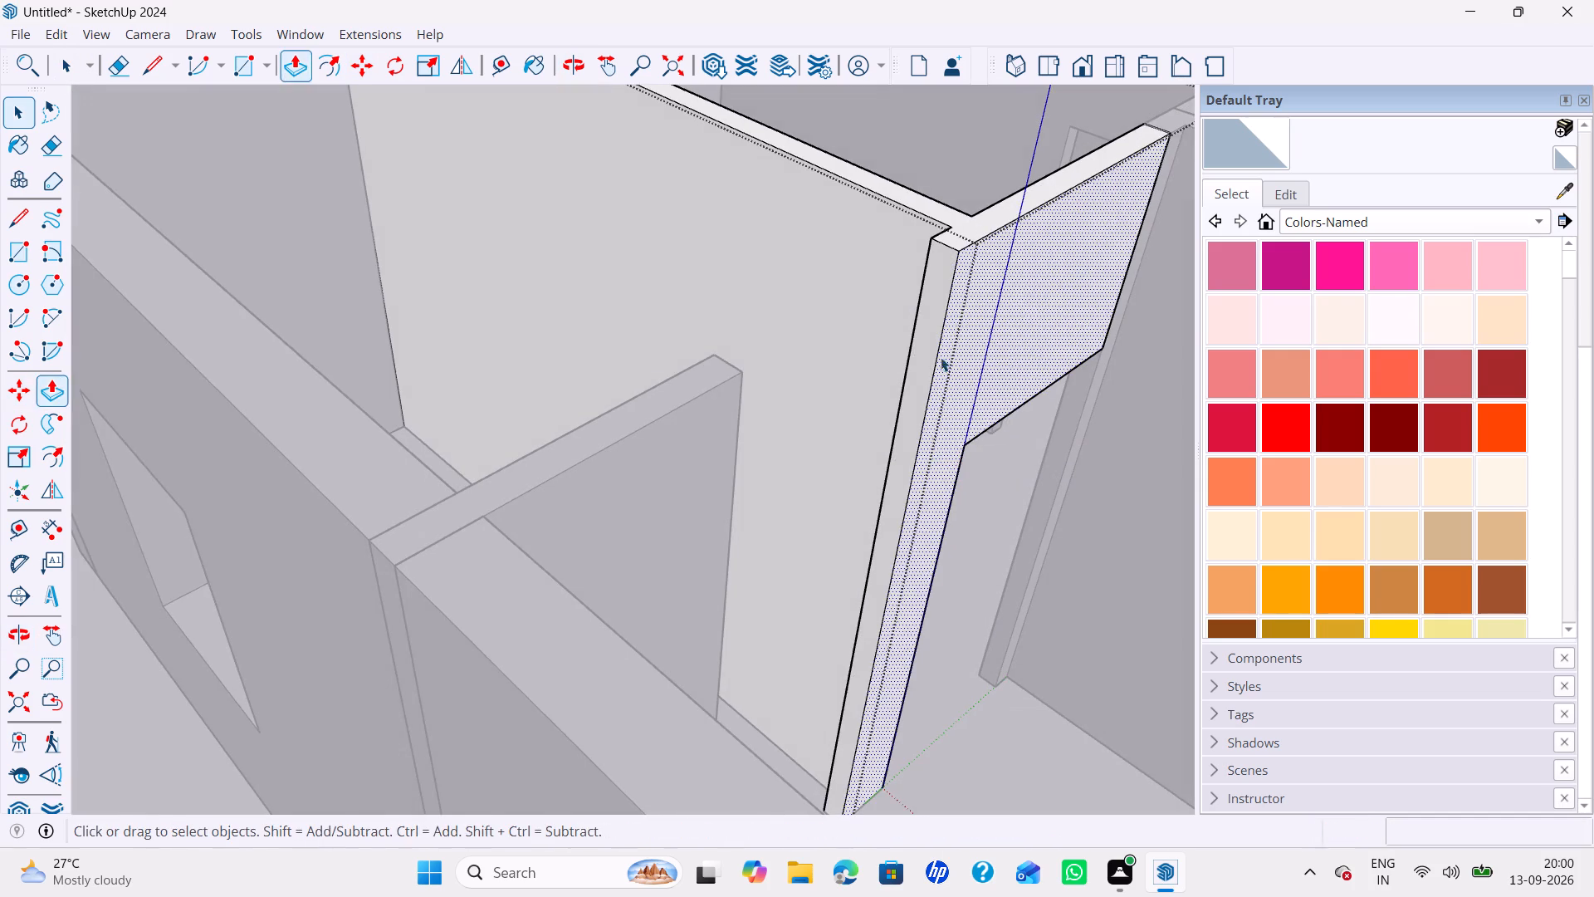
scroll(946, 257, "up", 1)
left_click(949, 247)
key("m")
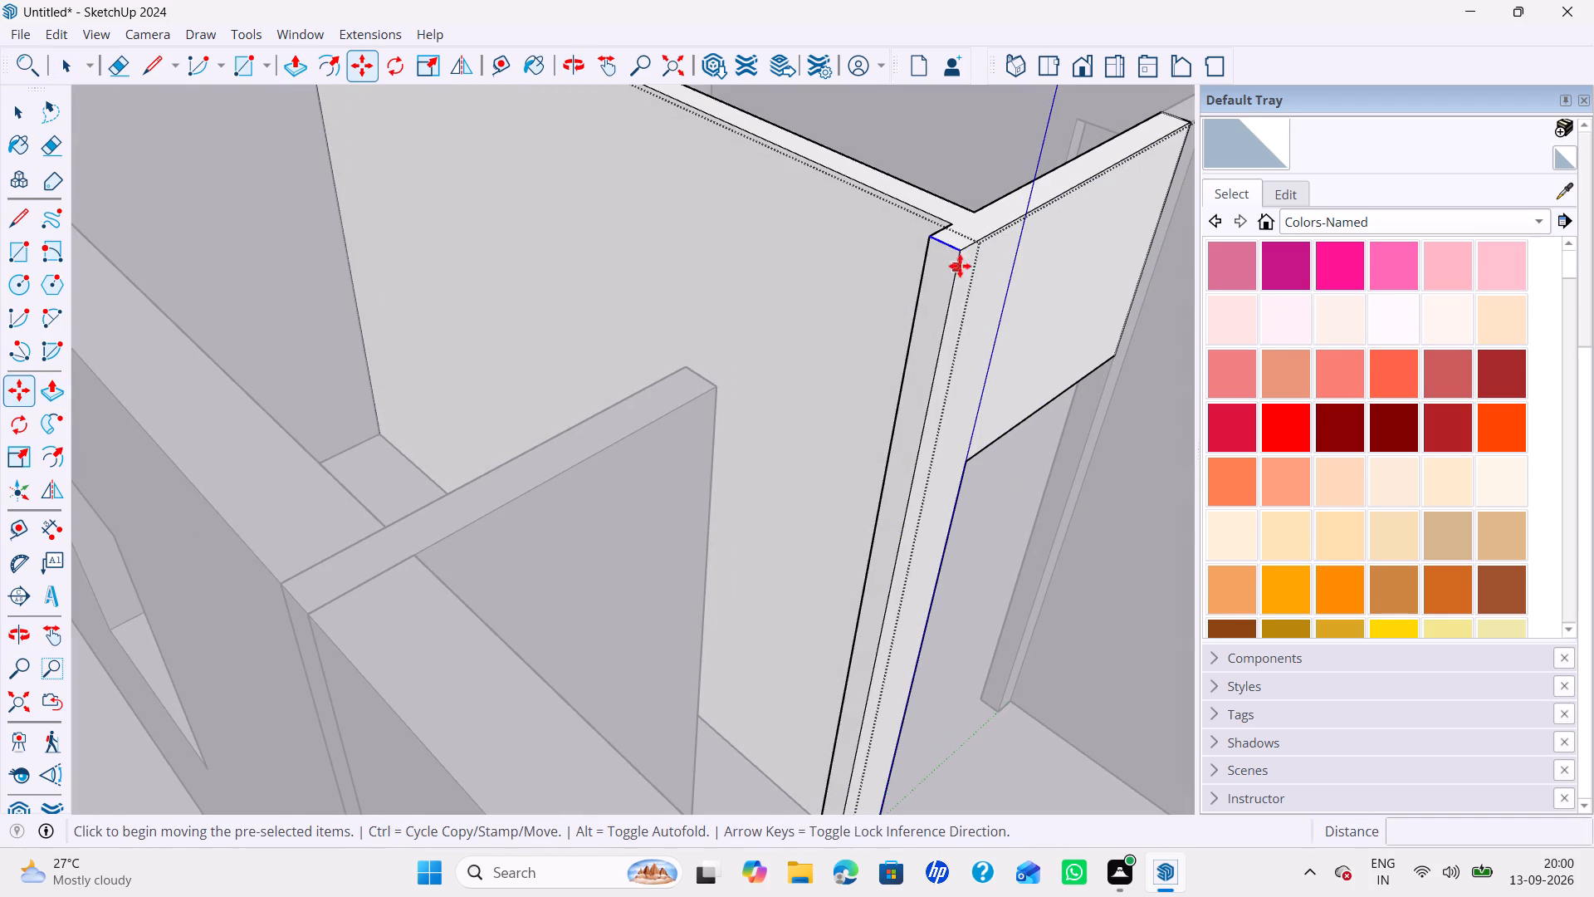
left_click(963, 250)
key("Up")
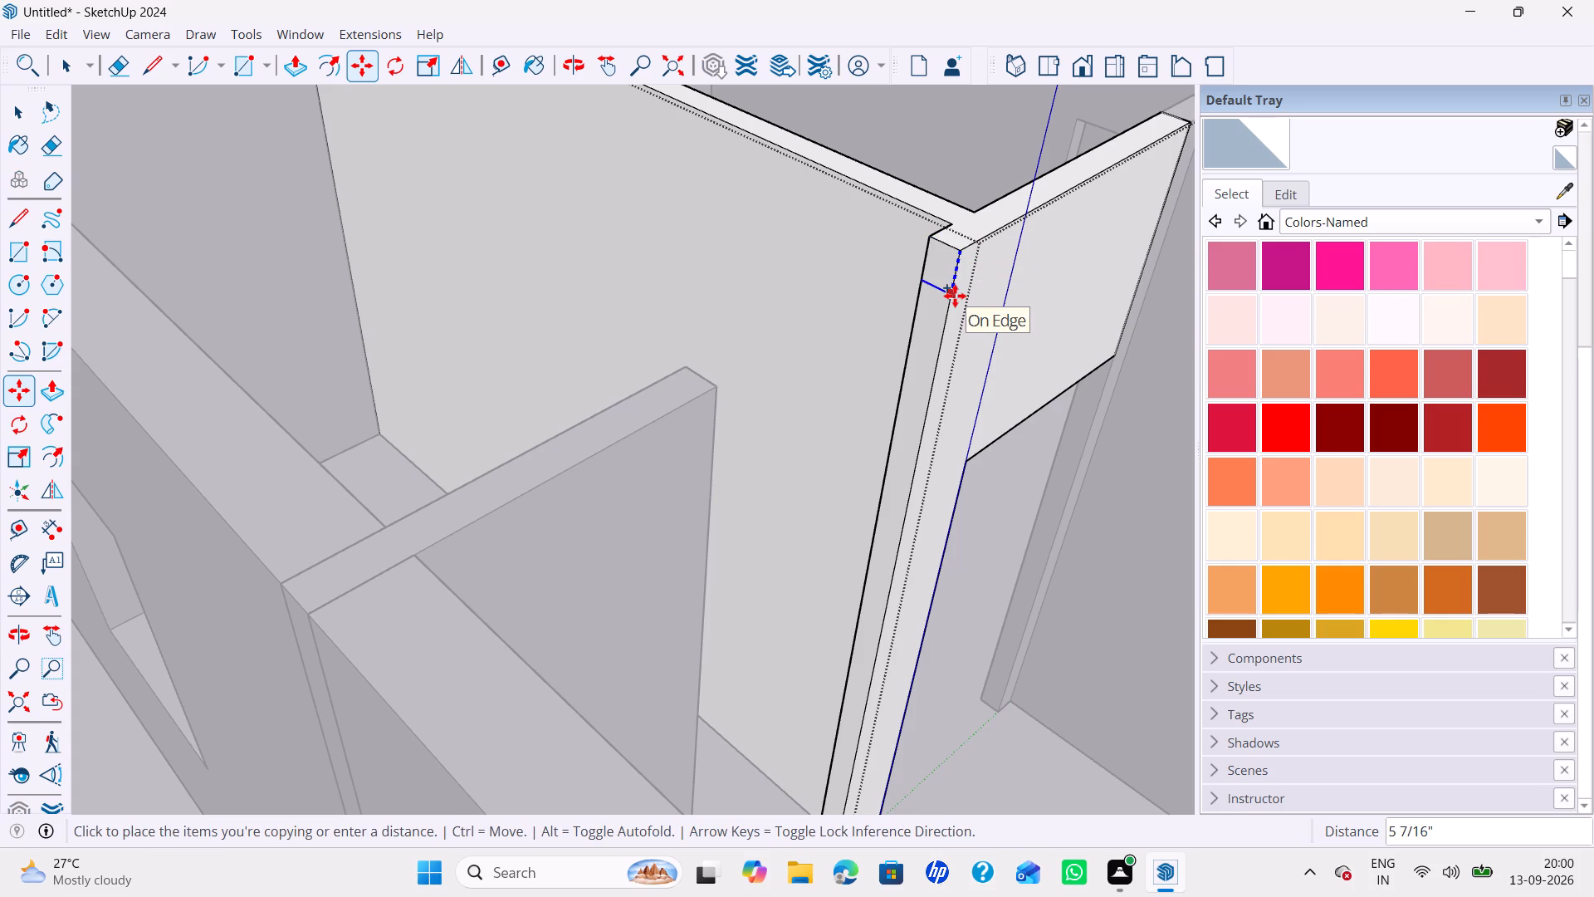
type("3'")
key("Return")
Push/Pull the upper part of the opposite stub's end face 3' across to the facing partition as a door header, and leave the group.
key("p")
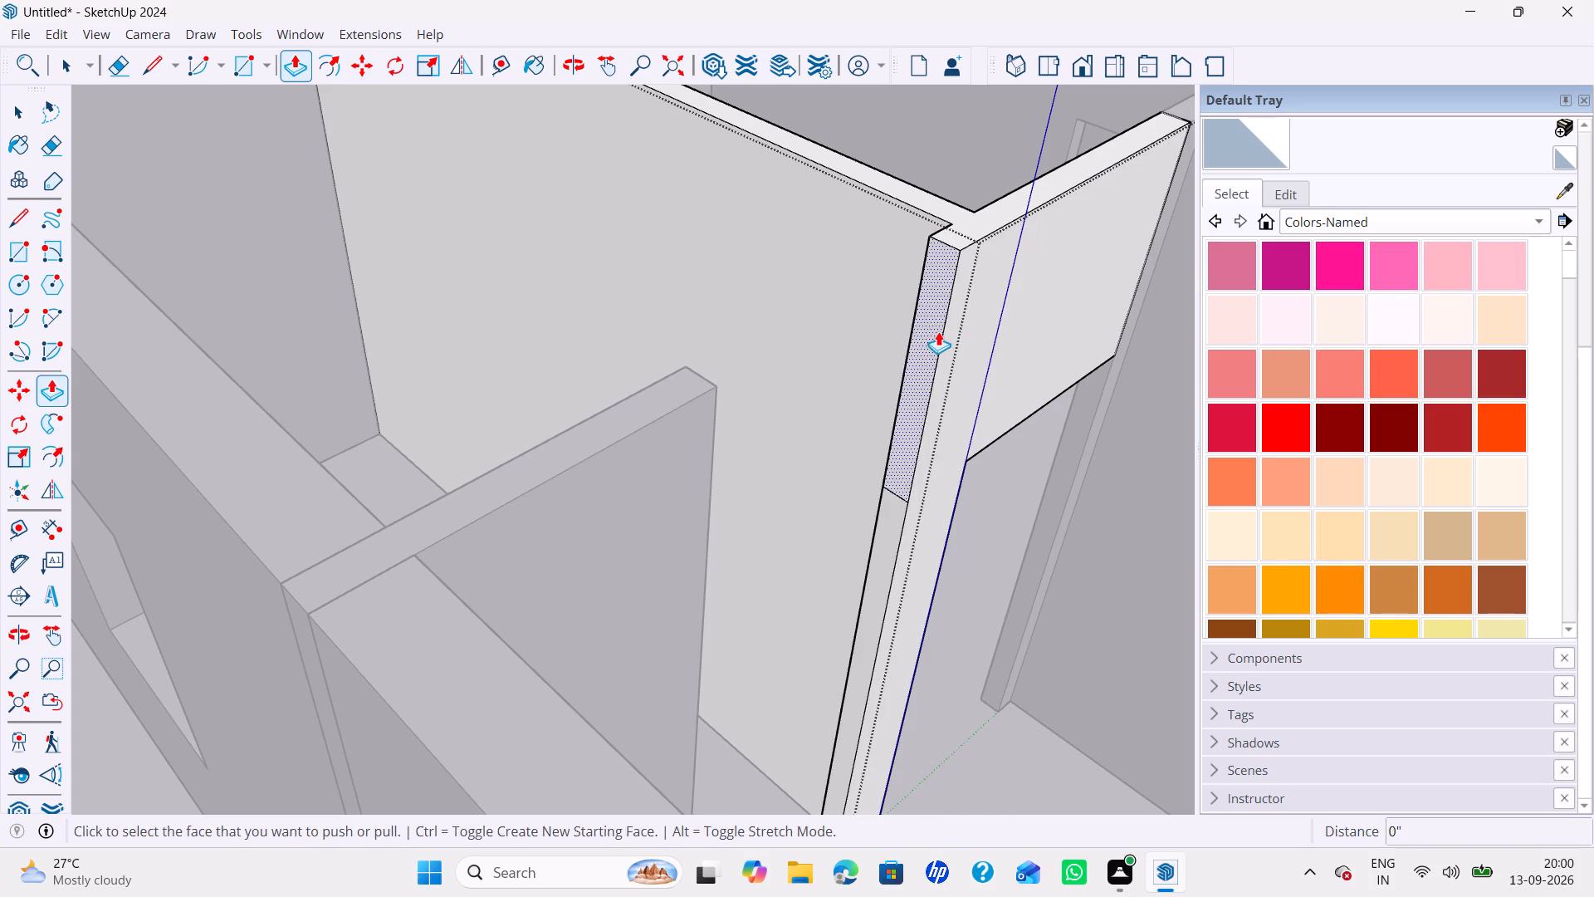
left_click(938, 331)
left_click(705, 515)
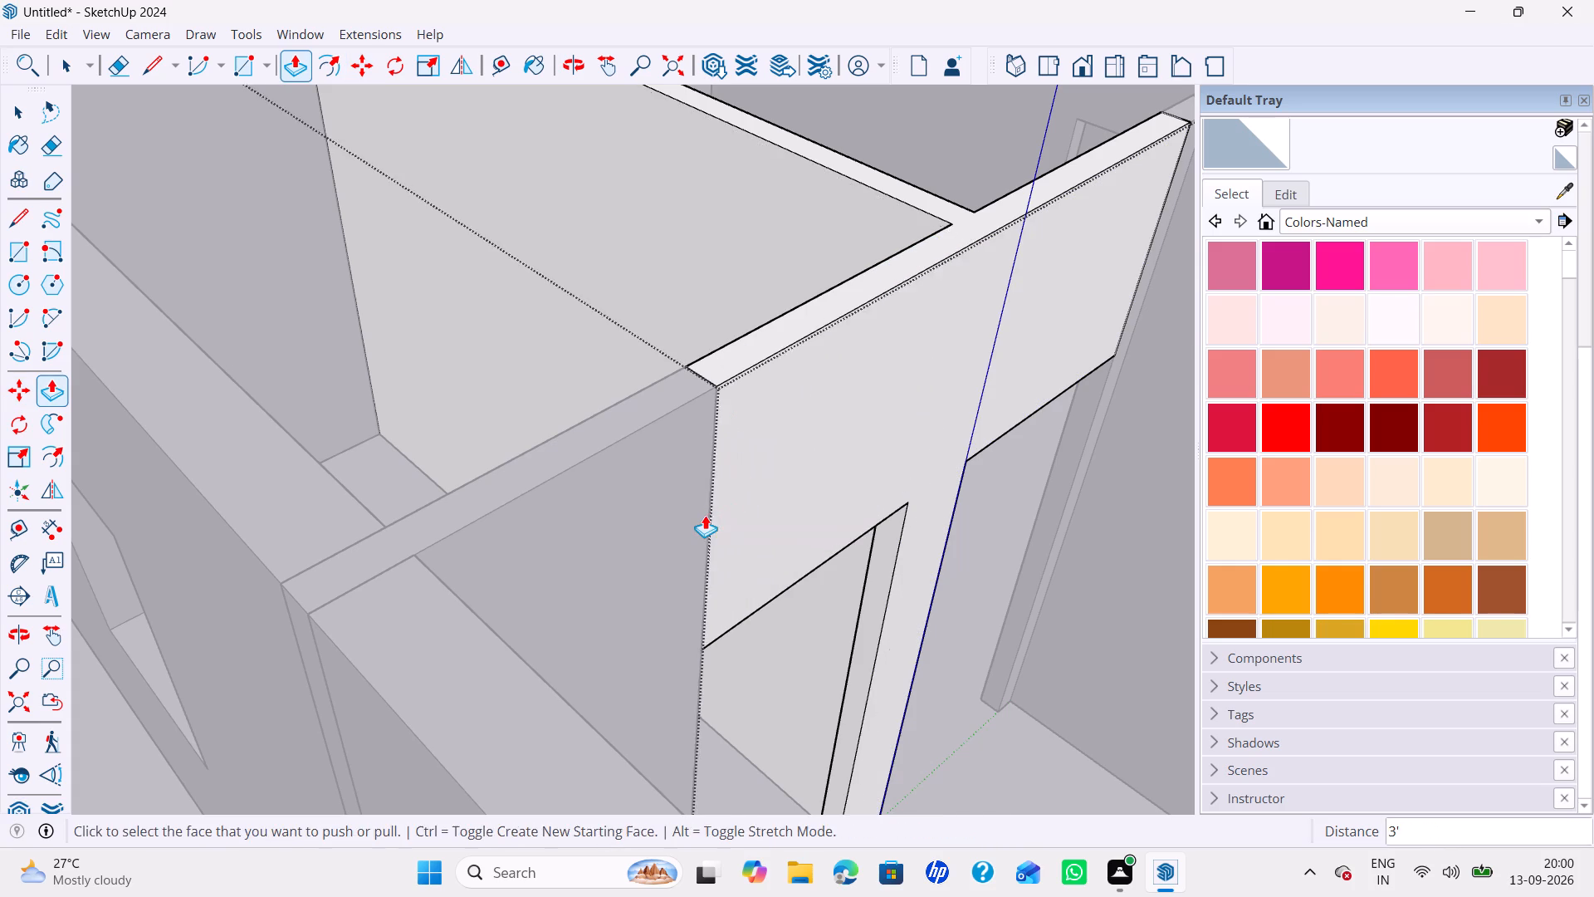
scroll(757, 500, "down", 5)
middle_click_drag(768, 508, 443, 569)
scroll(619, 525, "down", 6)
middle_click_drag(627, 537, 490, 501)
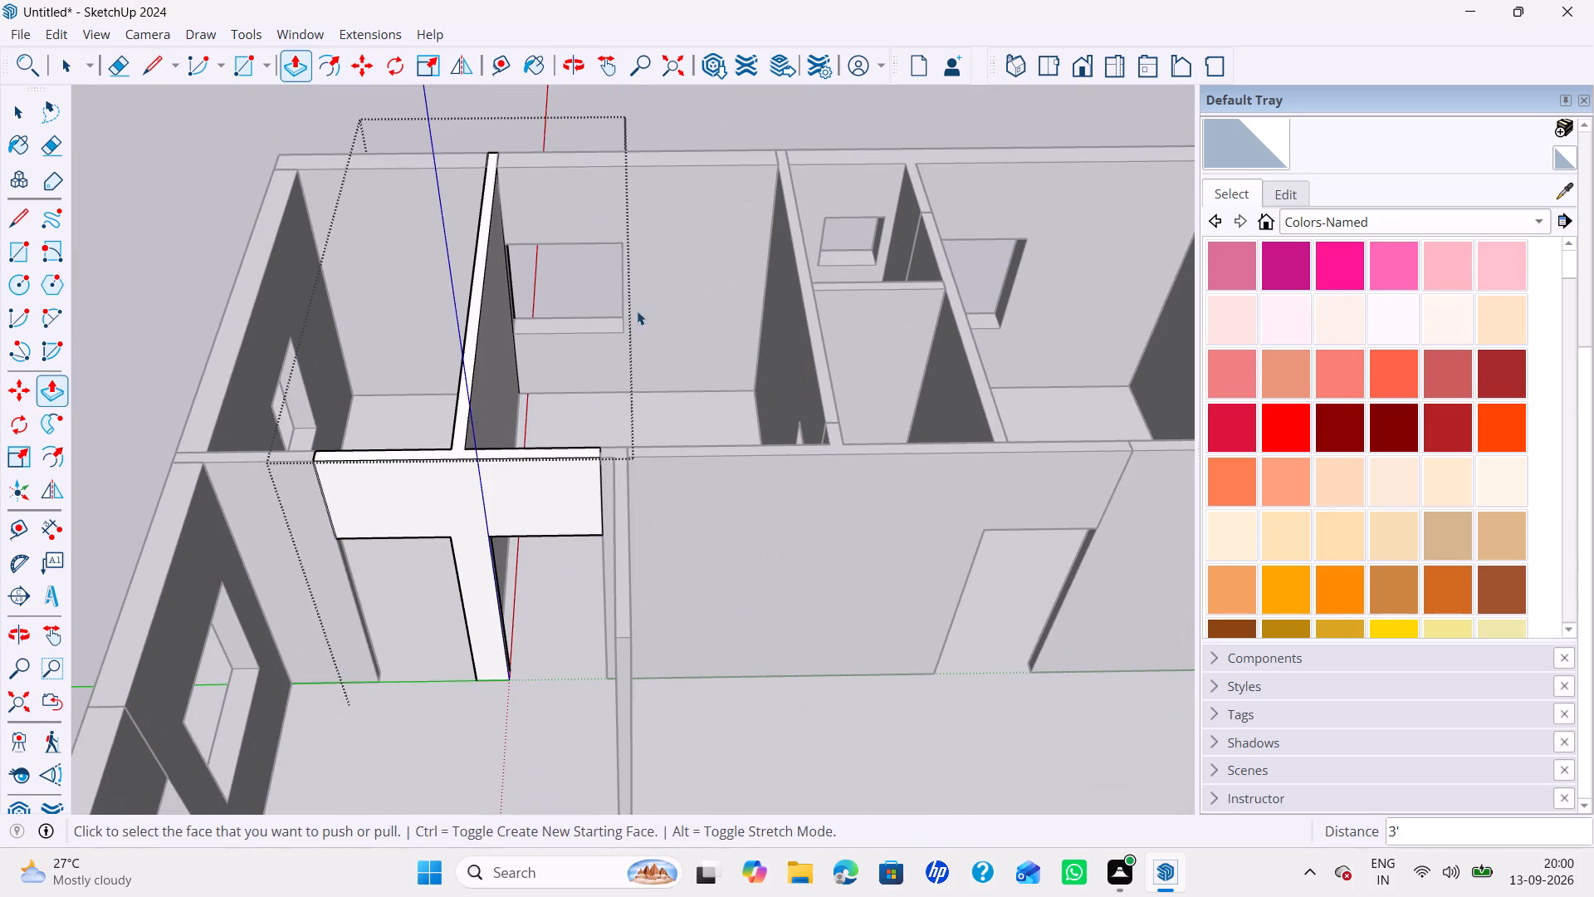
key("space")
left_click(857, 146)
Open the L-shaped corner wall of the other floor plan and copy the top edge of its short return's end face down 3'.
scroll(851, 237, "down", 6)
middle_click_drag(850, 254, 625, 341, "shift")
middle_click_drag(658, 427, 646, 444)
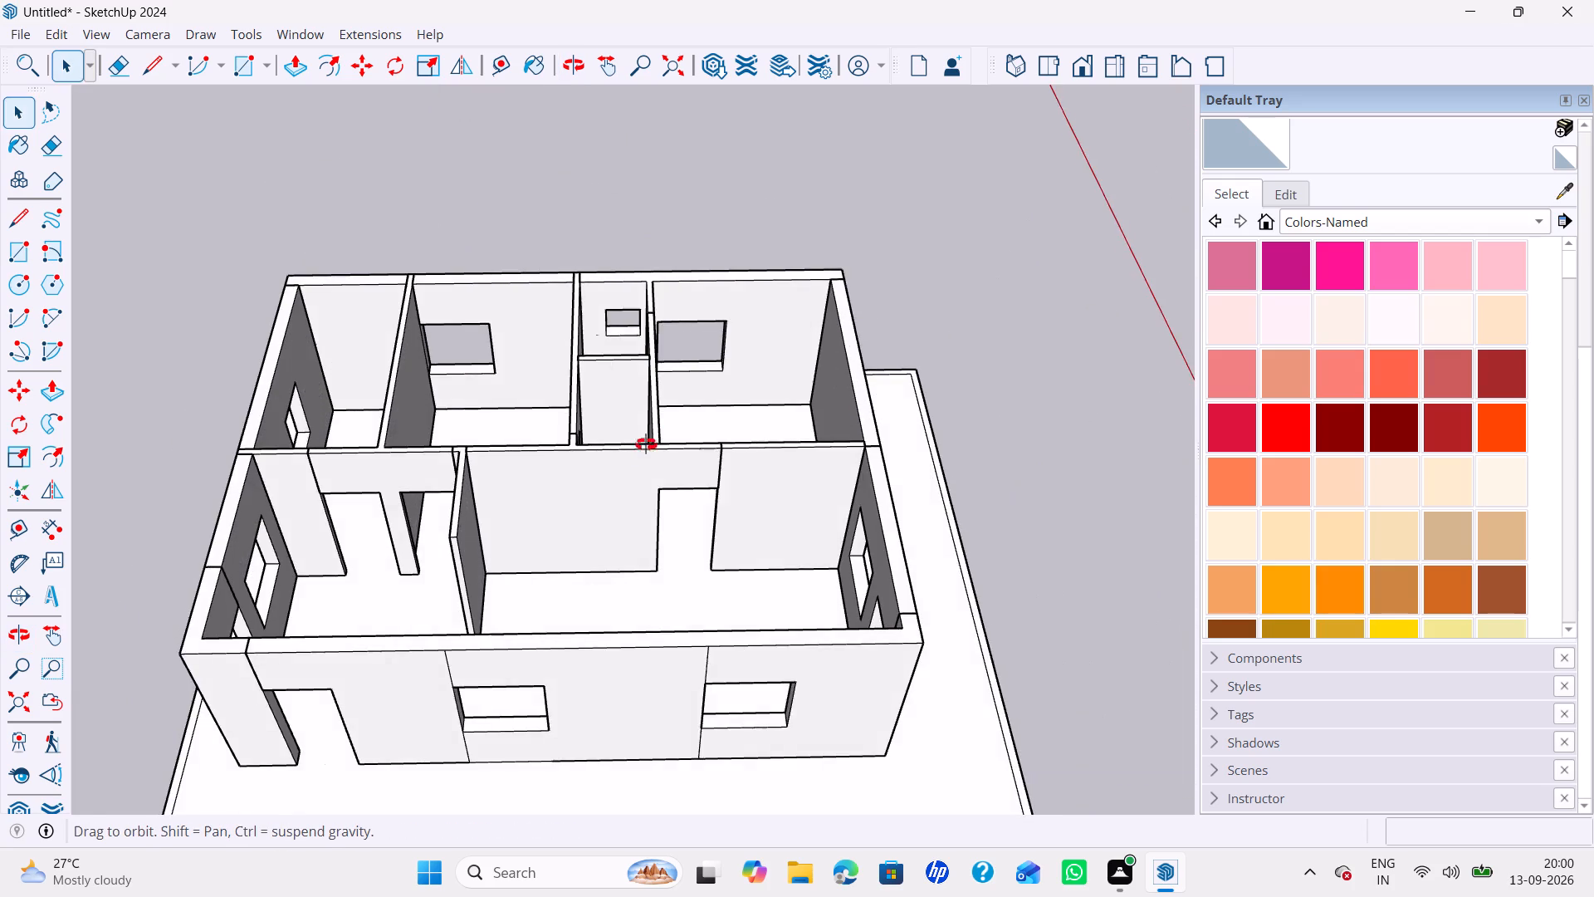
middle_click_drag(646, 444, 330, 378)
middle_click_drag(643, 471, 368, 440)
scroll(506, 458, "down", 5)
middle_click_drag(512, 484, 949, 506)
middle_click_drag(549, 536, 491, 601)
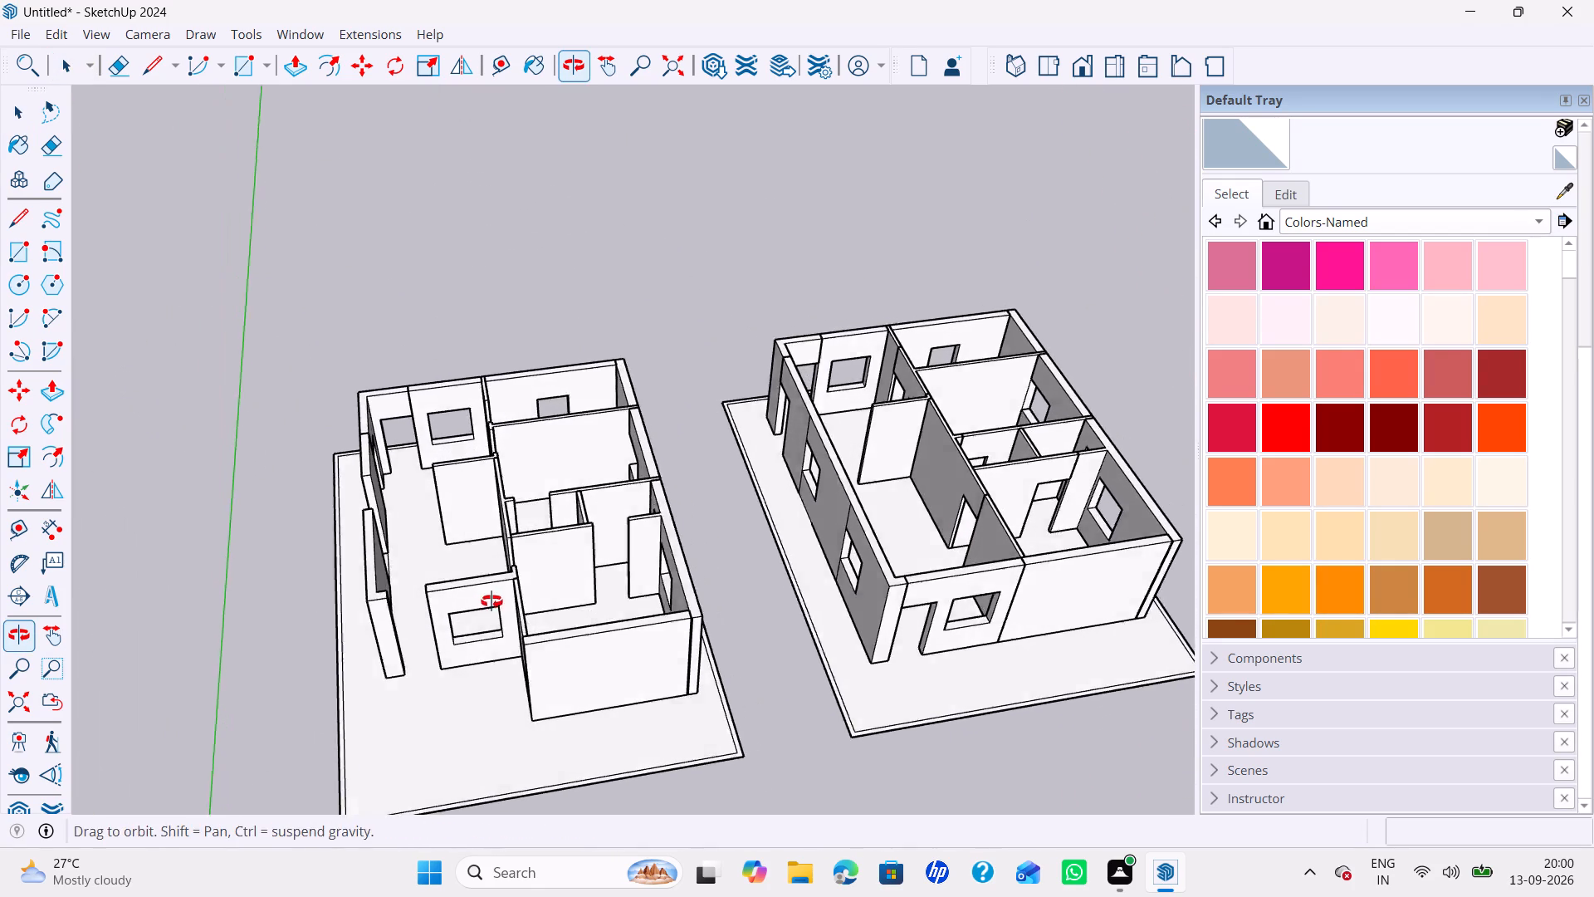
middle_click_drag(491, 601, 487, 602)
scroll(398, 596, "up", 6)
double_click(359, 631)
scroll(355, 611, "up", 5)
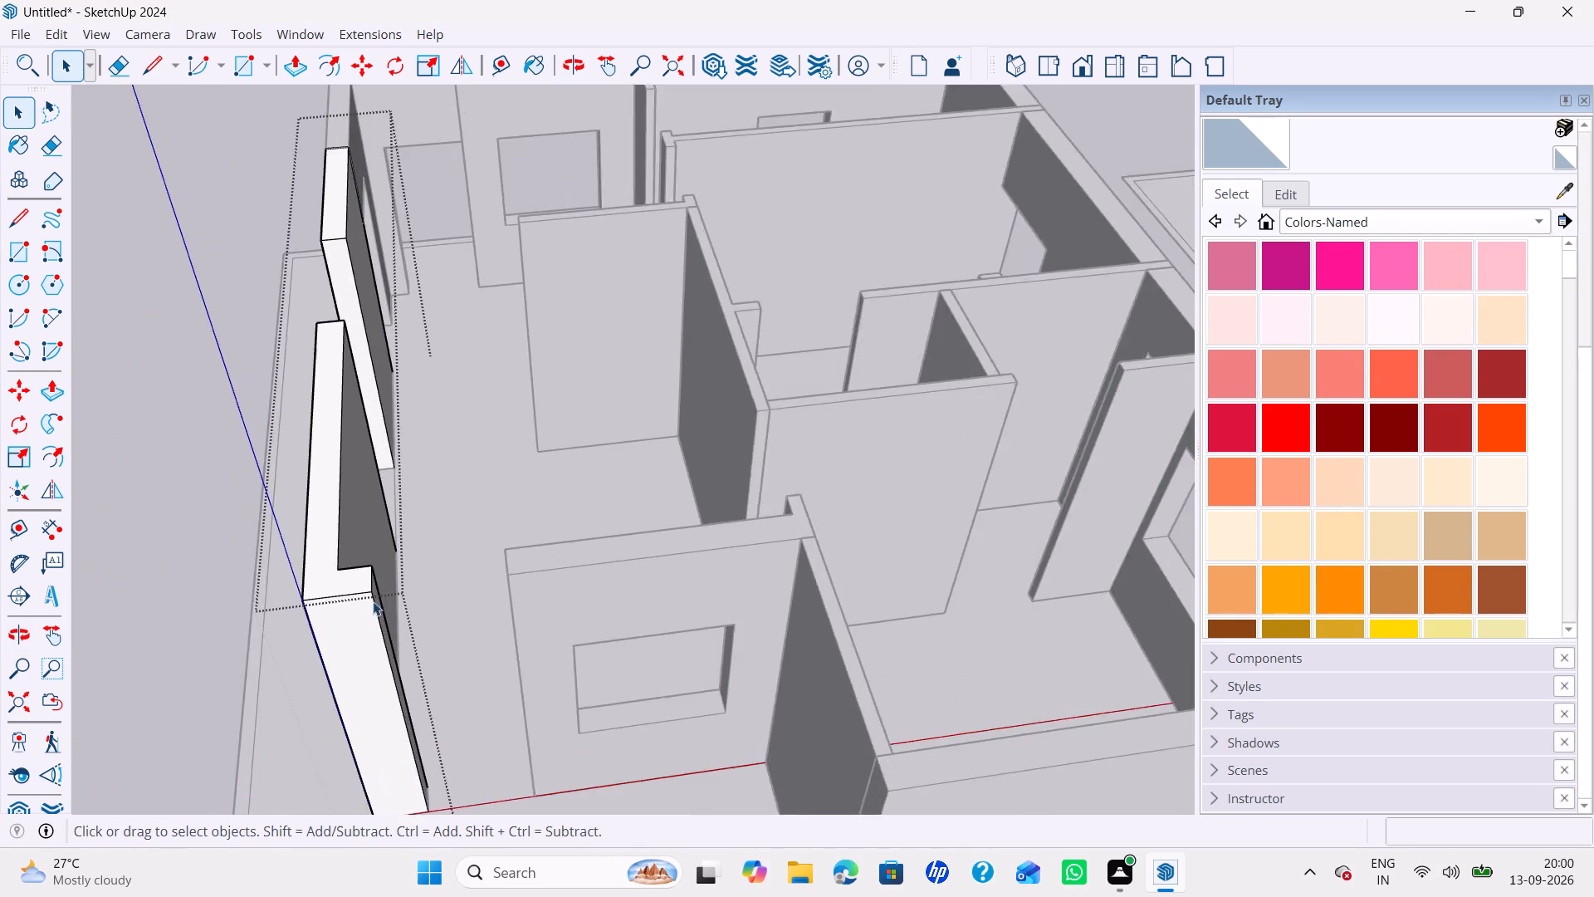
scroll(373, 601, "up", 4)
left_click(370, 580)
key("m")
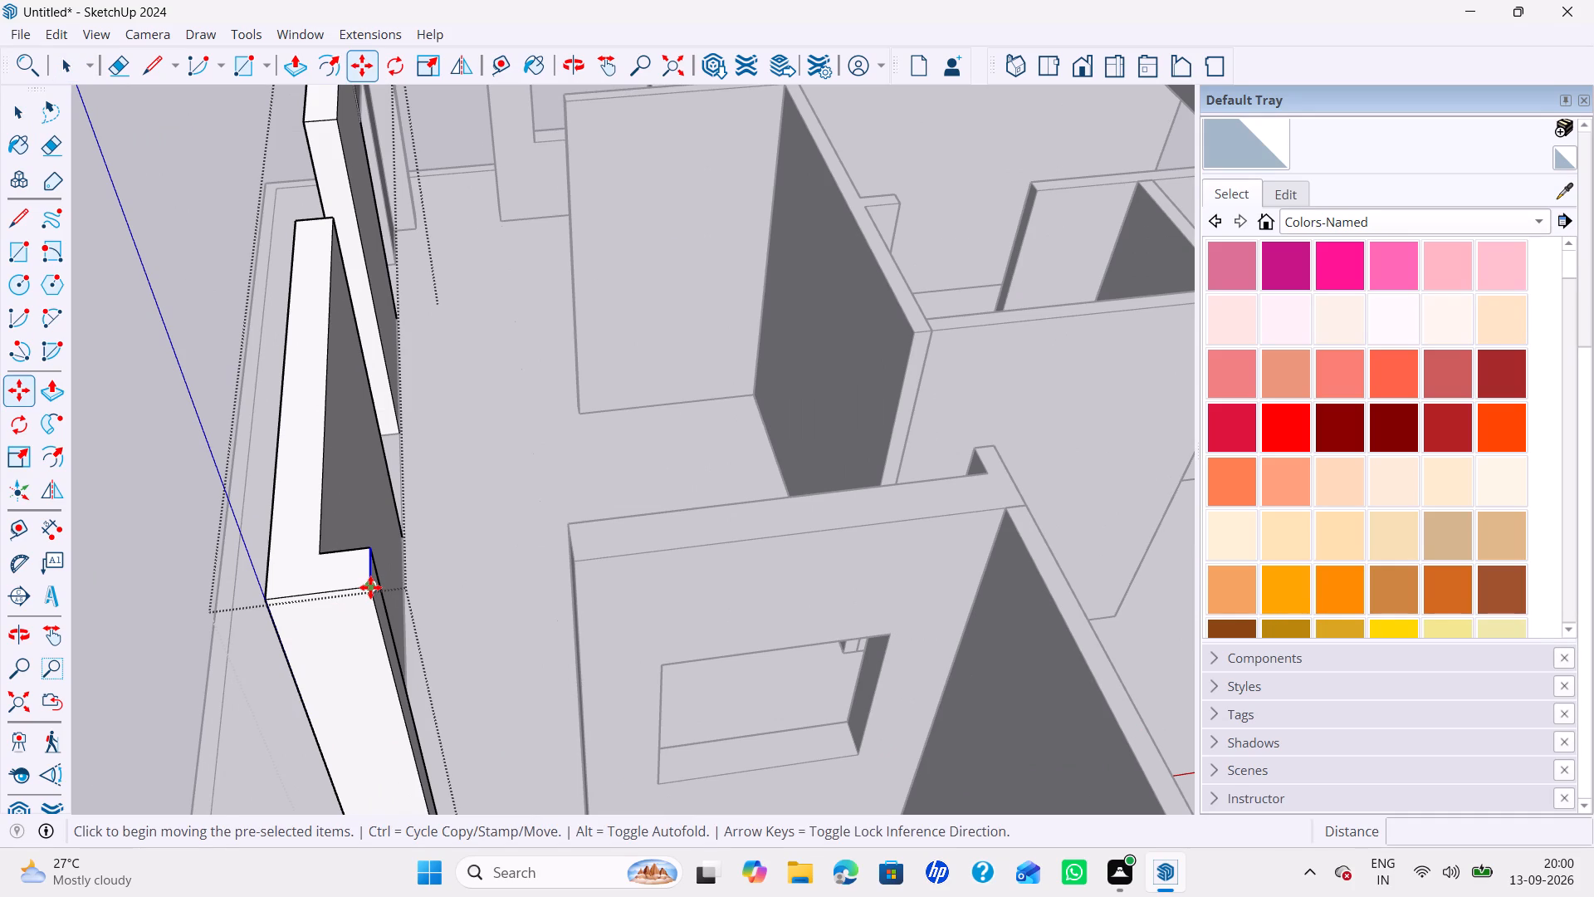
left_click(370, 587)
key("Up")
middle_click_drag(397, 643, 337, 639)
scroll(397, 643, "up", 1)
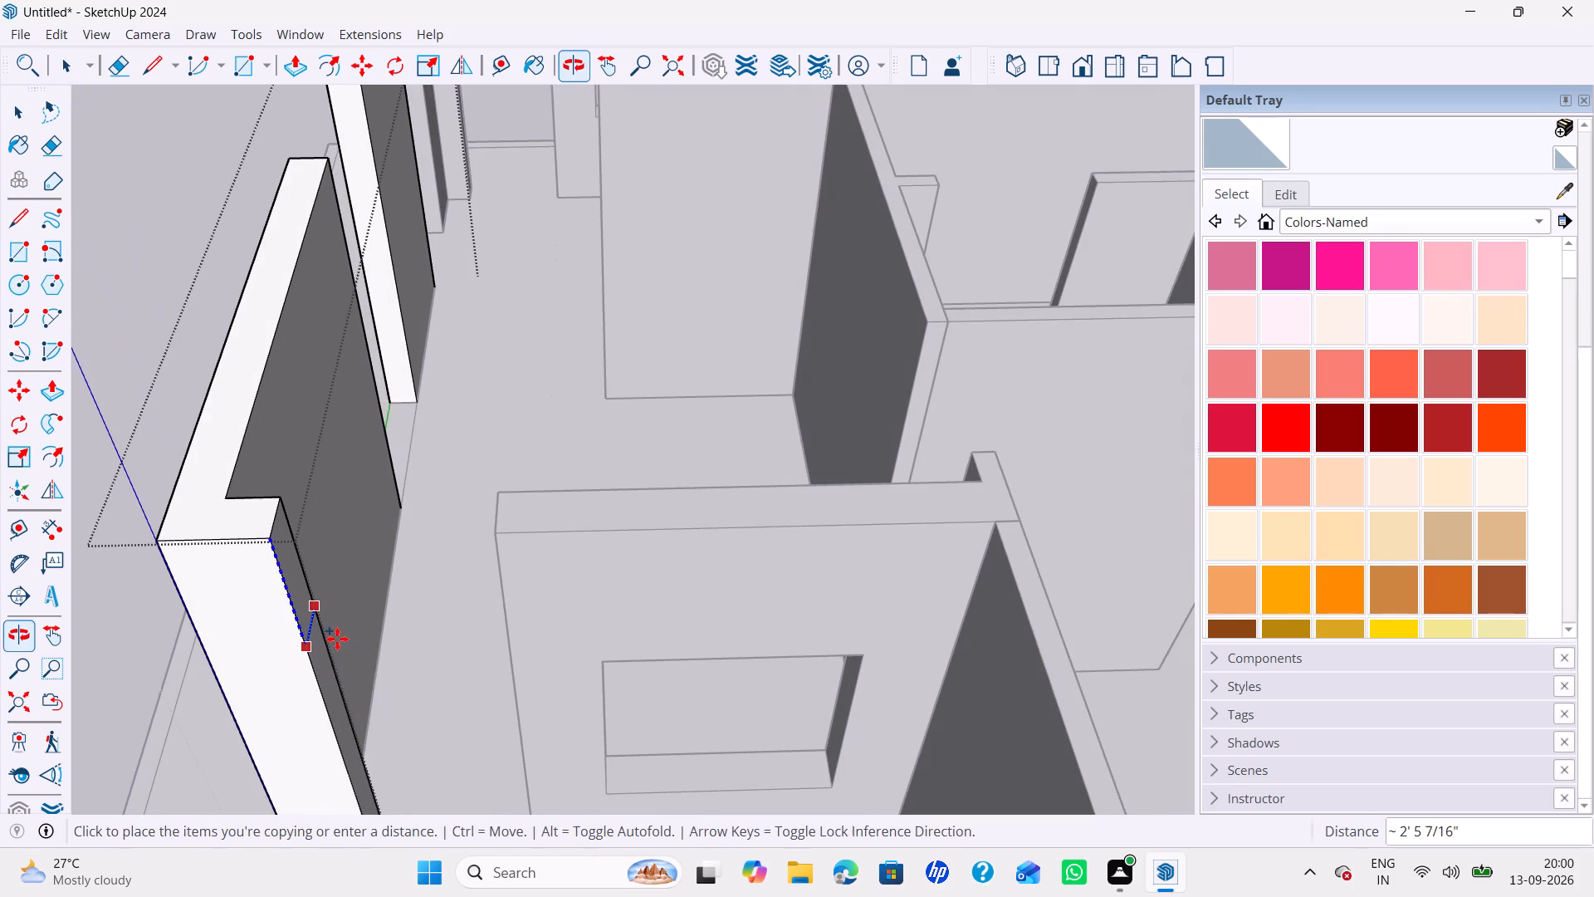
type("3'")
key("Return")
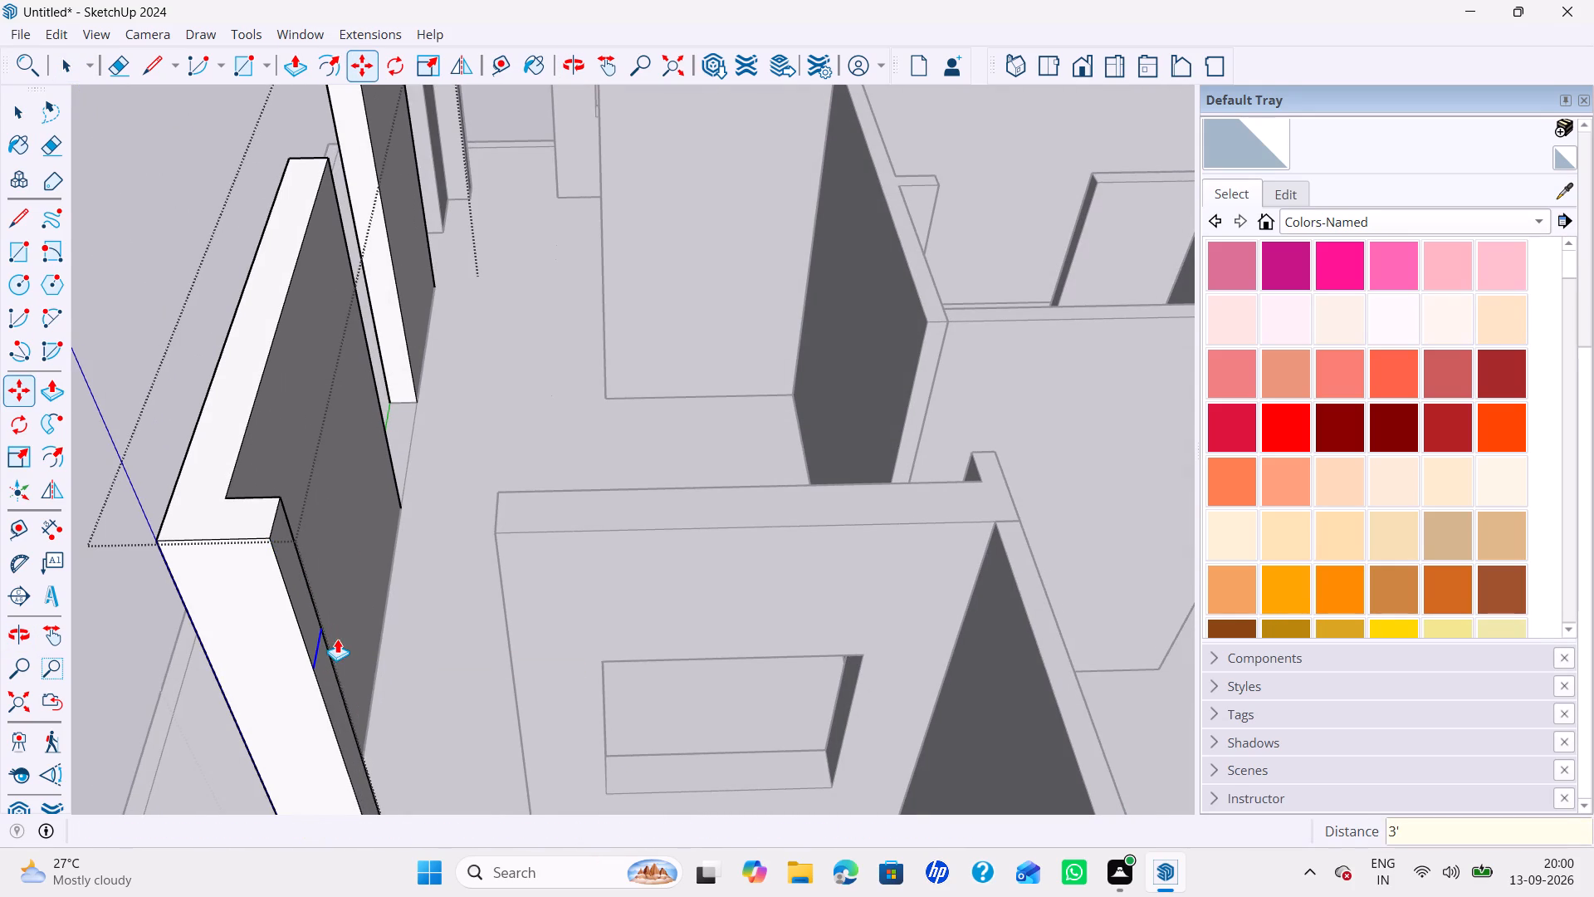
Push/Pull the upper part of the short return's end face 3' across to the adjoining window wall, forming a door header.
key("p")
left_click(320, 617)
key("Escape")
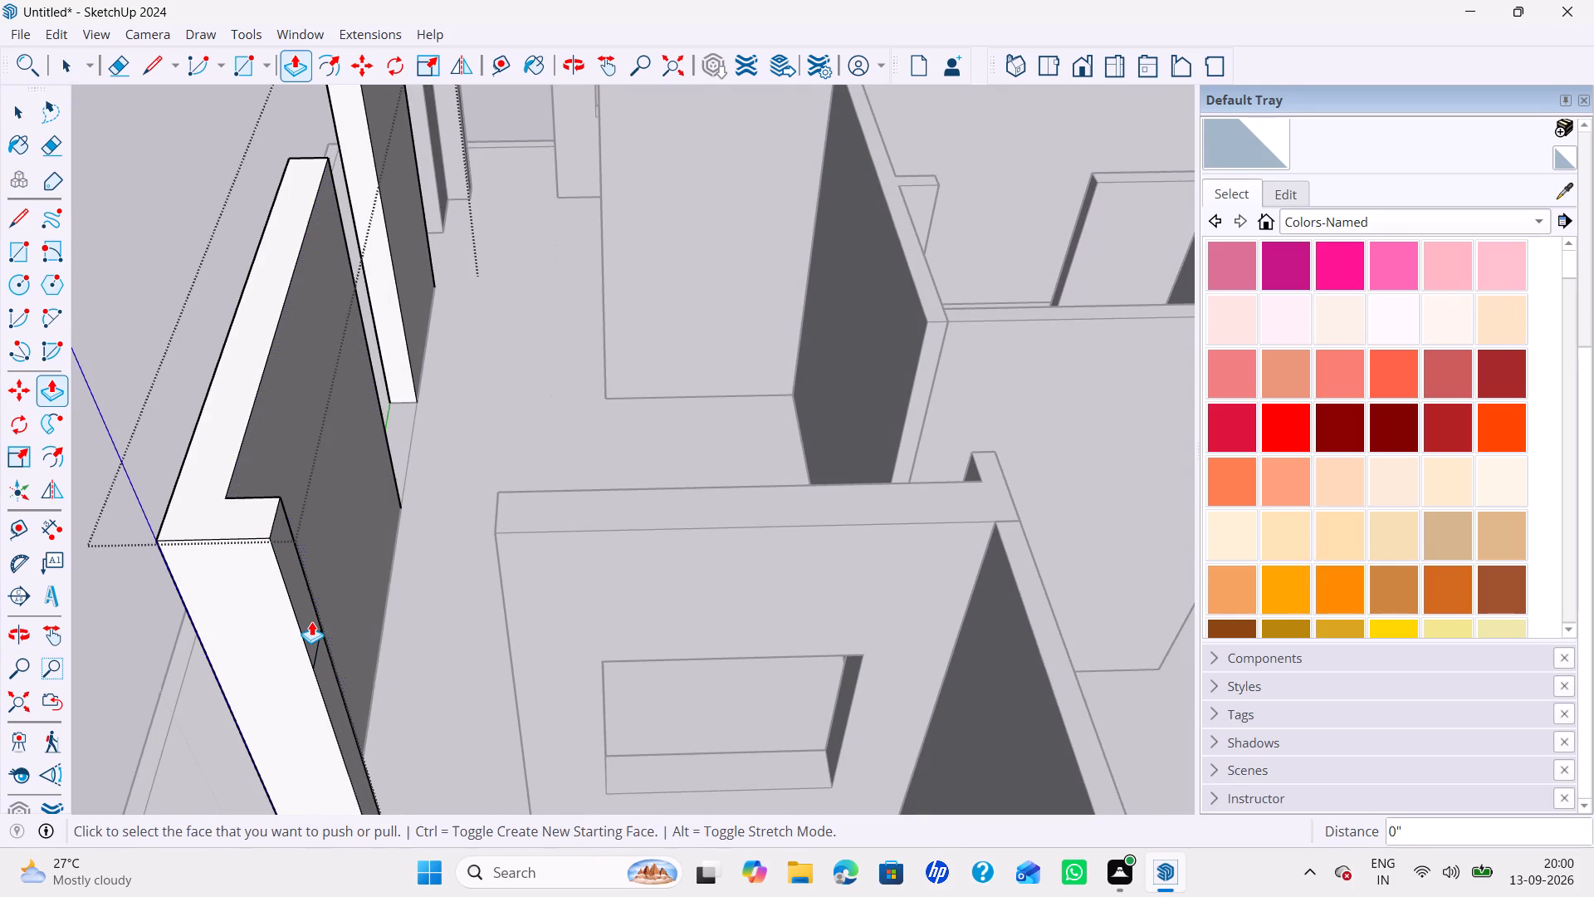
left_click(303, 627)
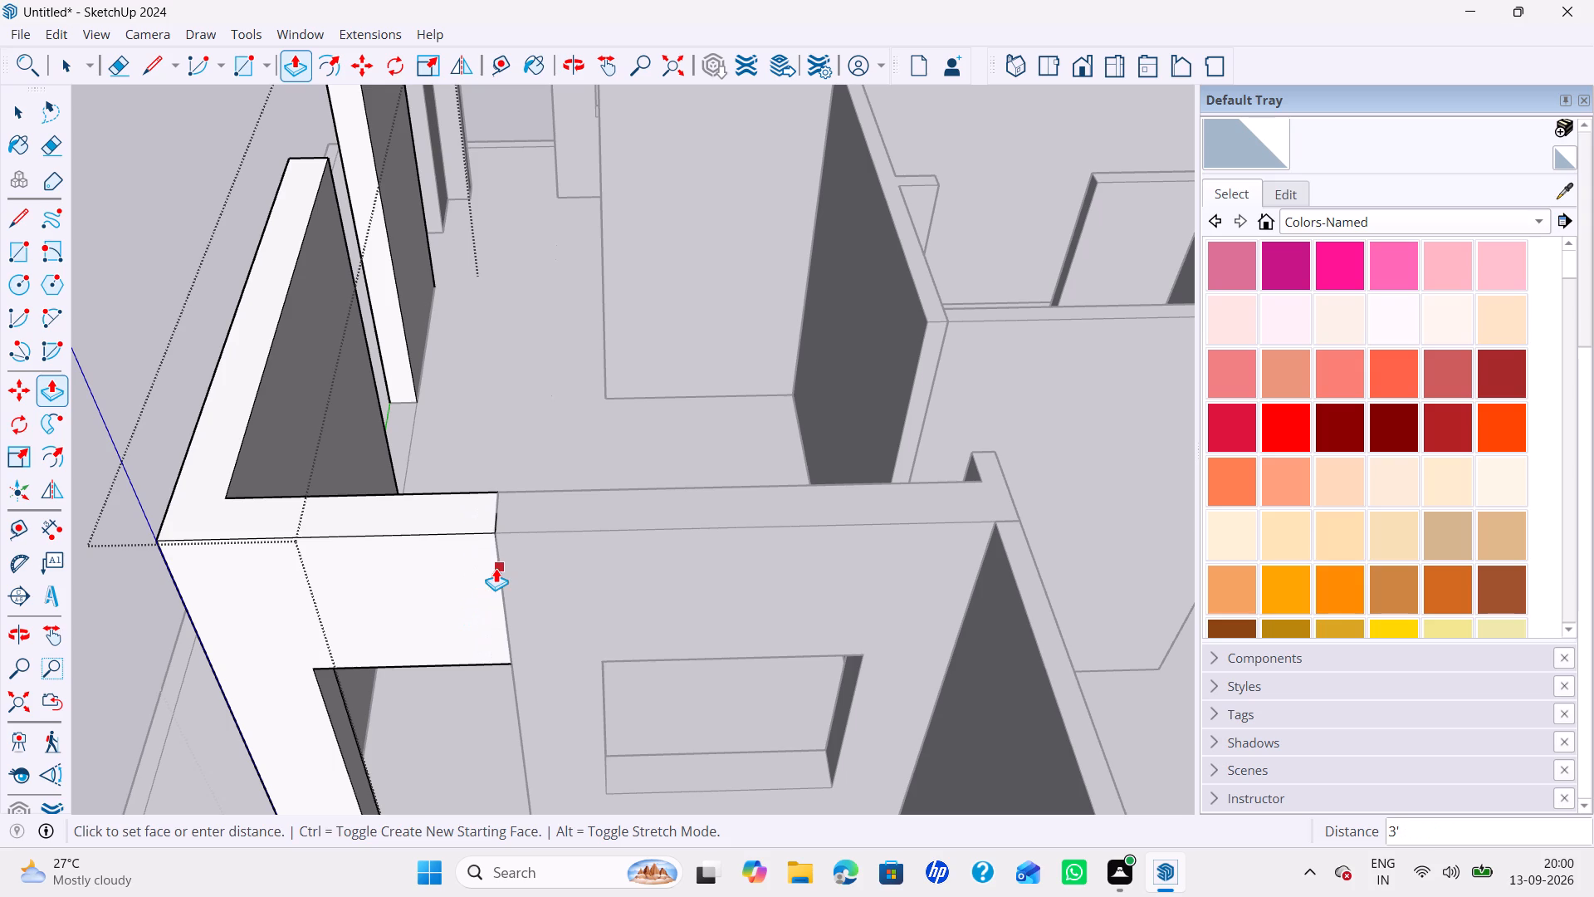
left_click(496, 568)
In the same wall group, copy the top edge of the end face beside the side wall's gap down 3'.
key("space")
scroll(506, 518, "down", 4)
middle_click_drag(506, 518, 506, 590, "shift")
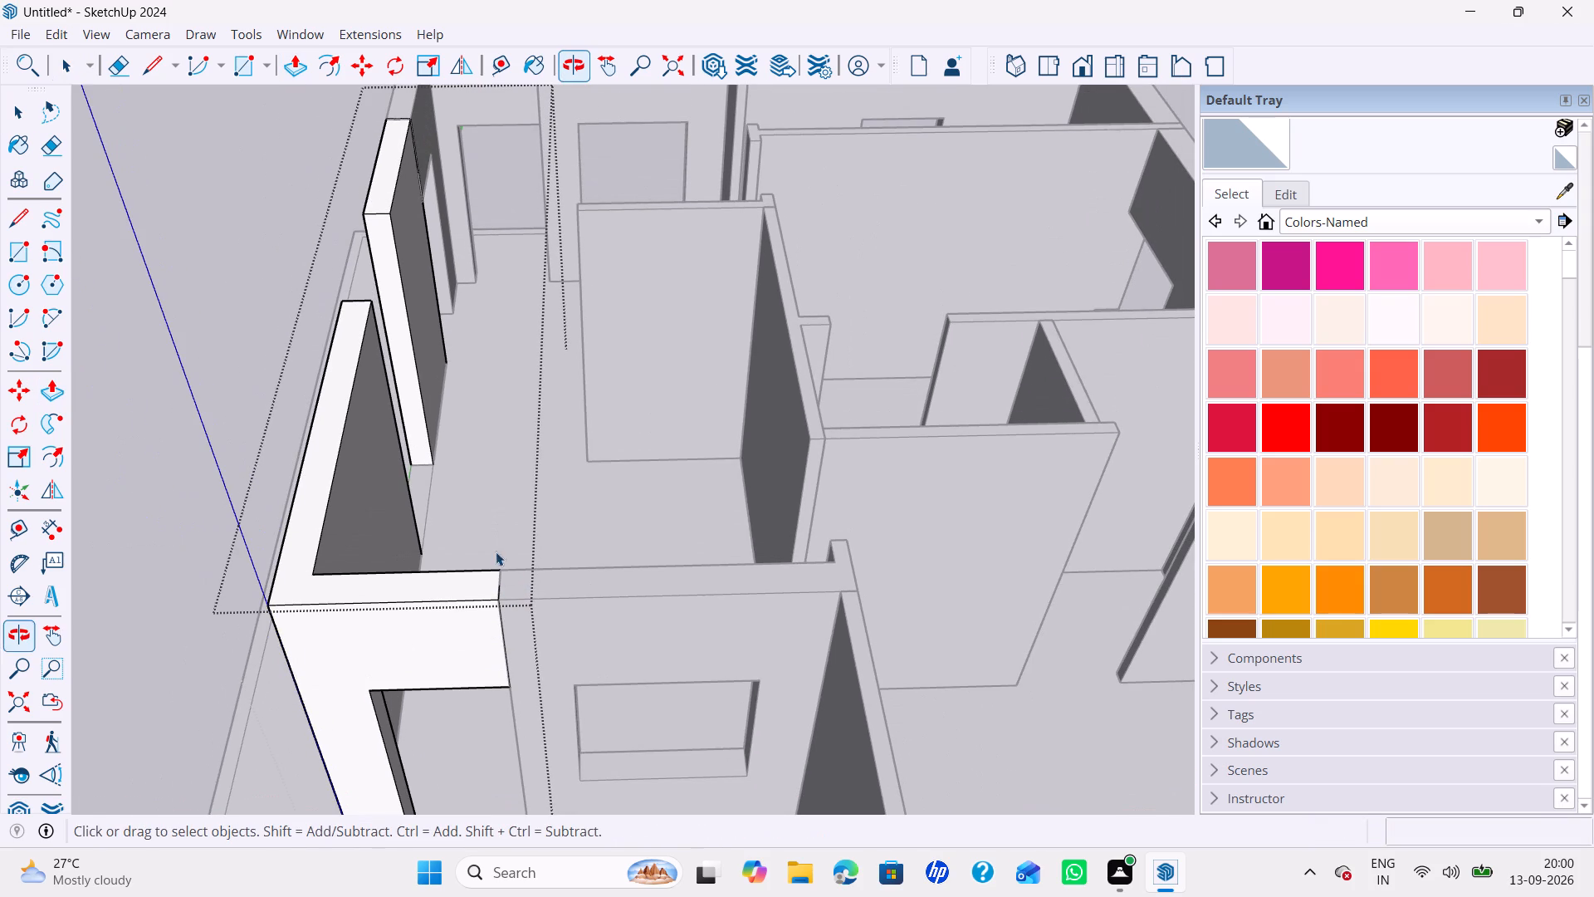
scroll(502, 526, "down", 3)
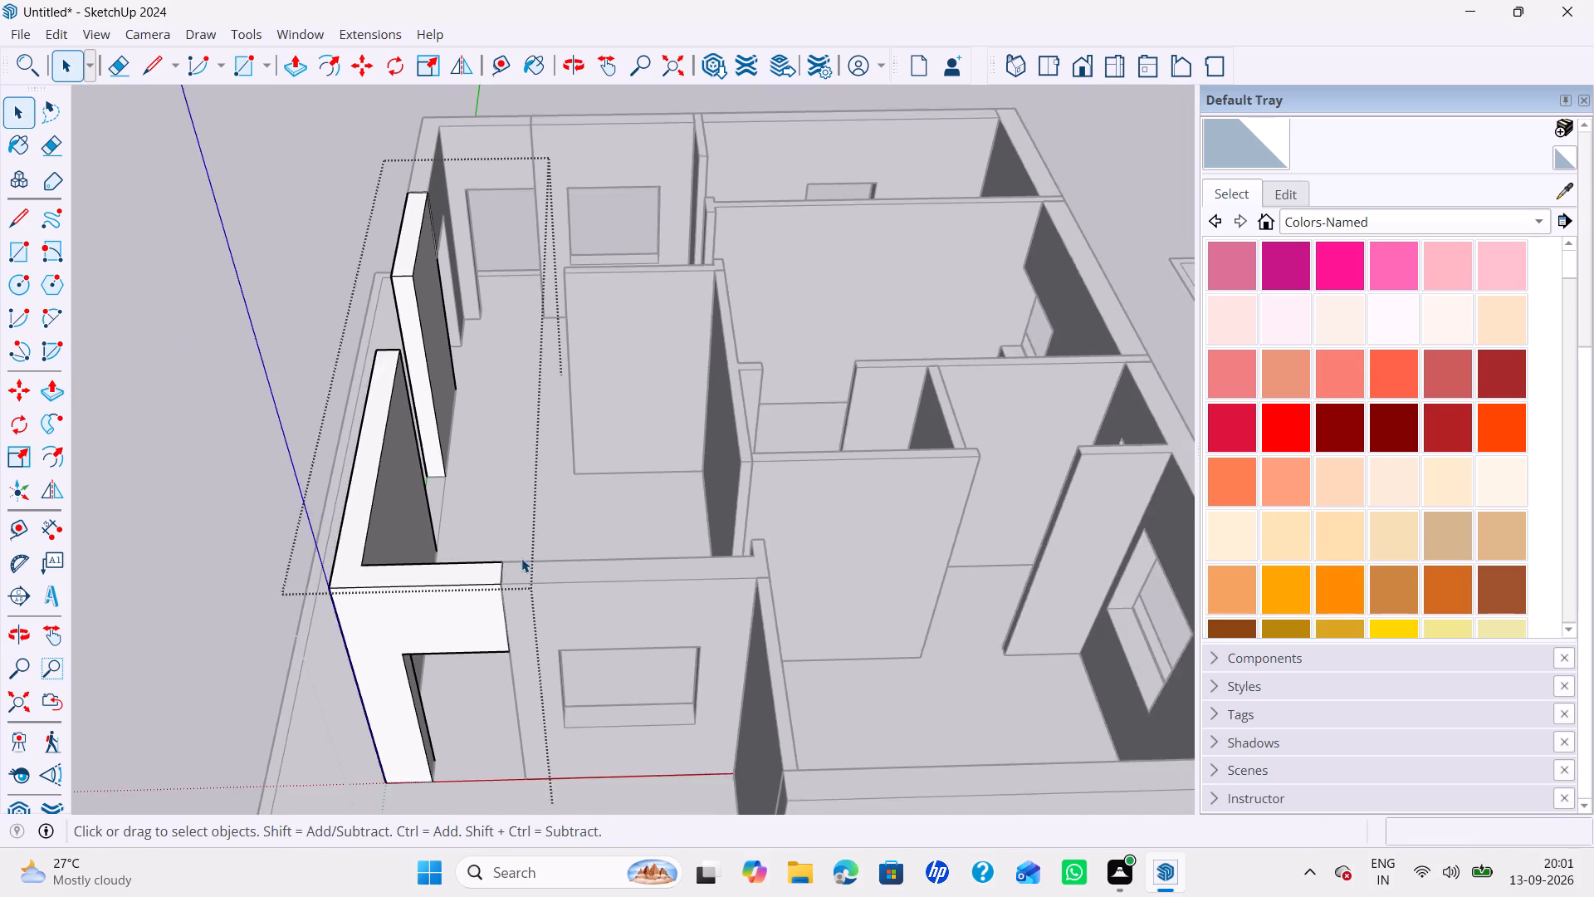
middle_click_drag(521, 558, 535, 549)
left_click(487, 419)
scroll(428, 293, "up", 2)
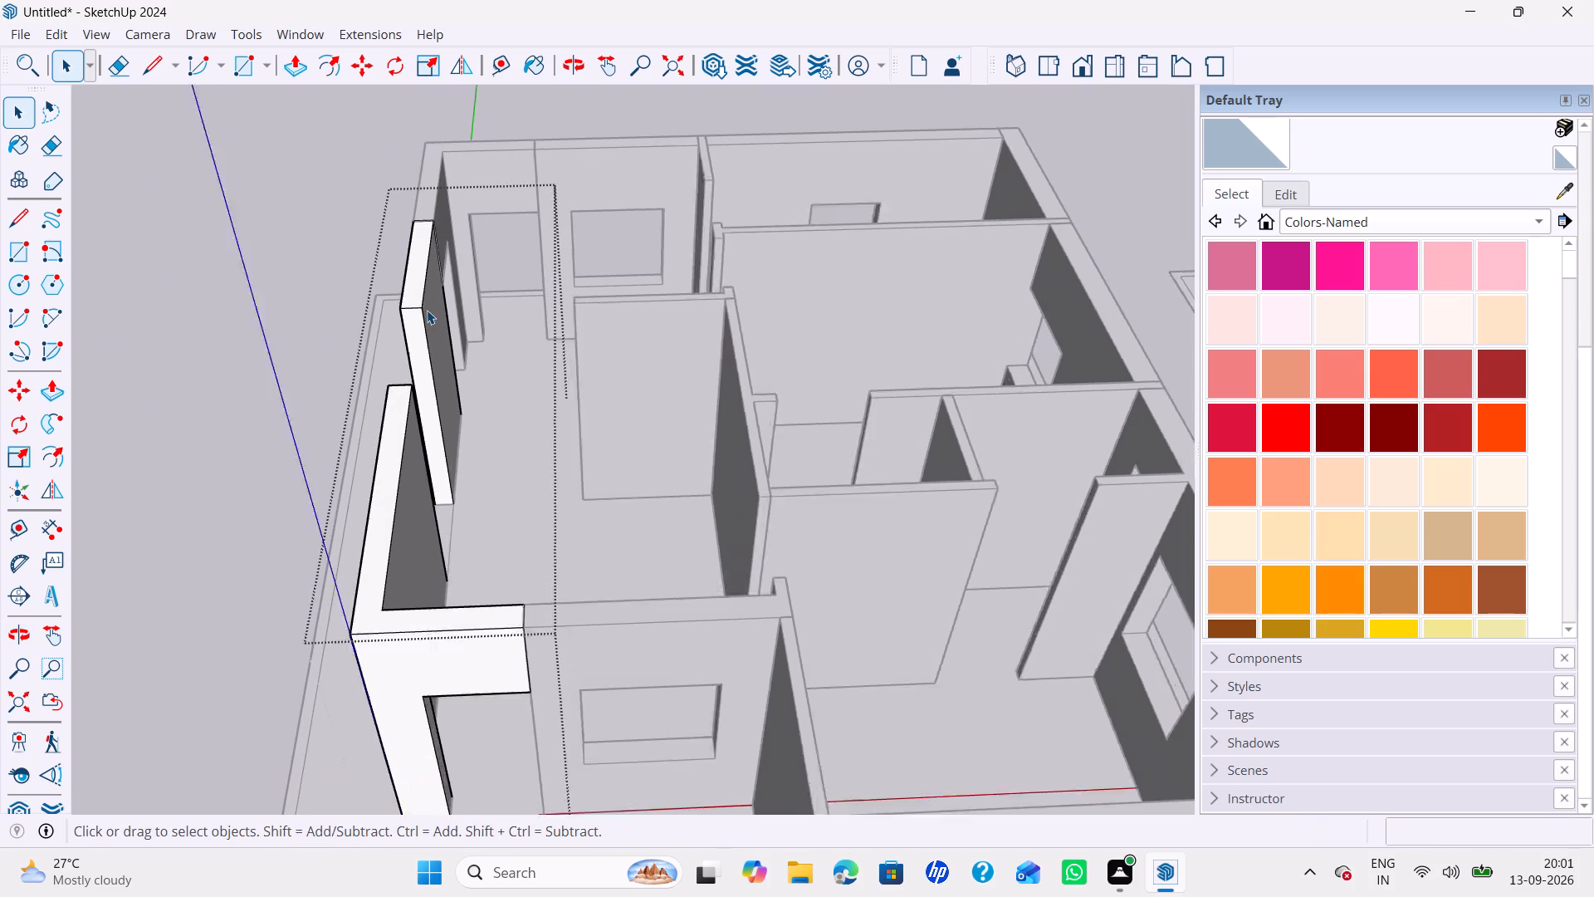
scroll(427, 310, "up", 1)
left_click(412, 311)
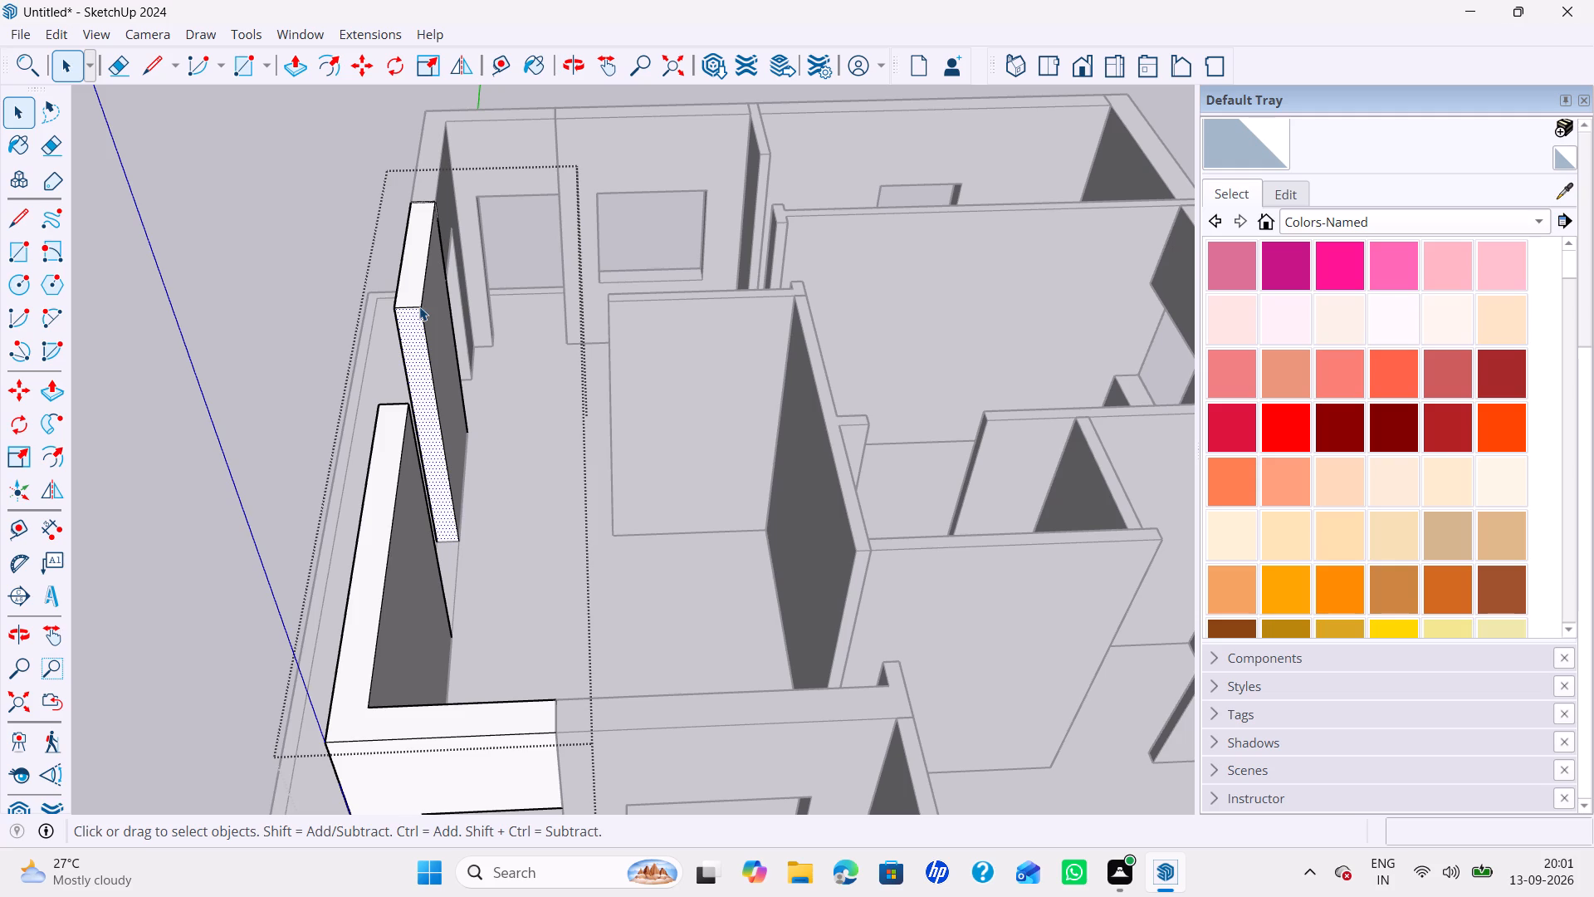
left_click(417, 309)
key("m")
left_click(421, 311)
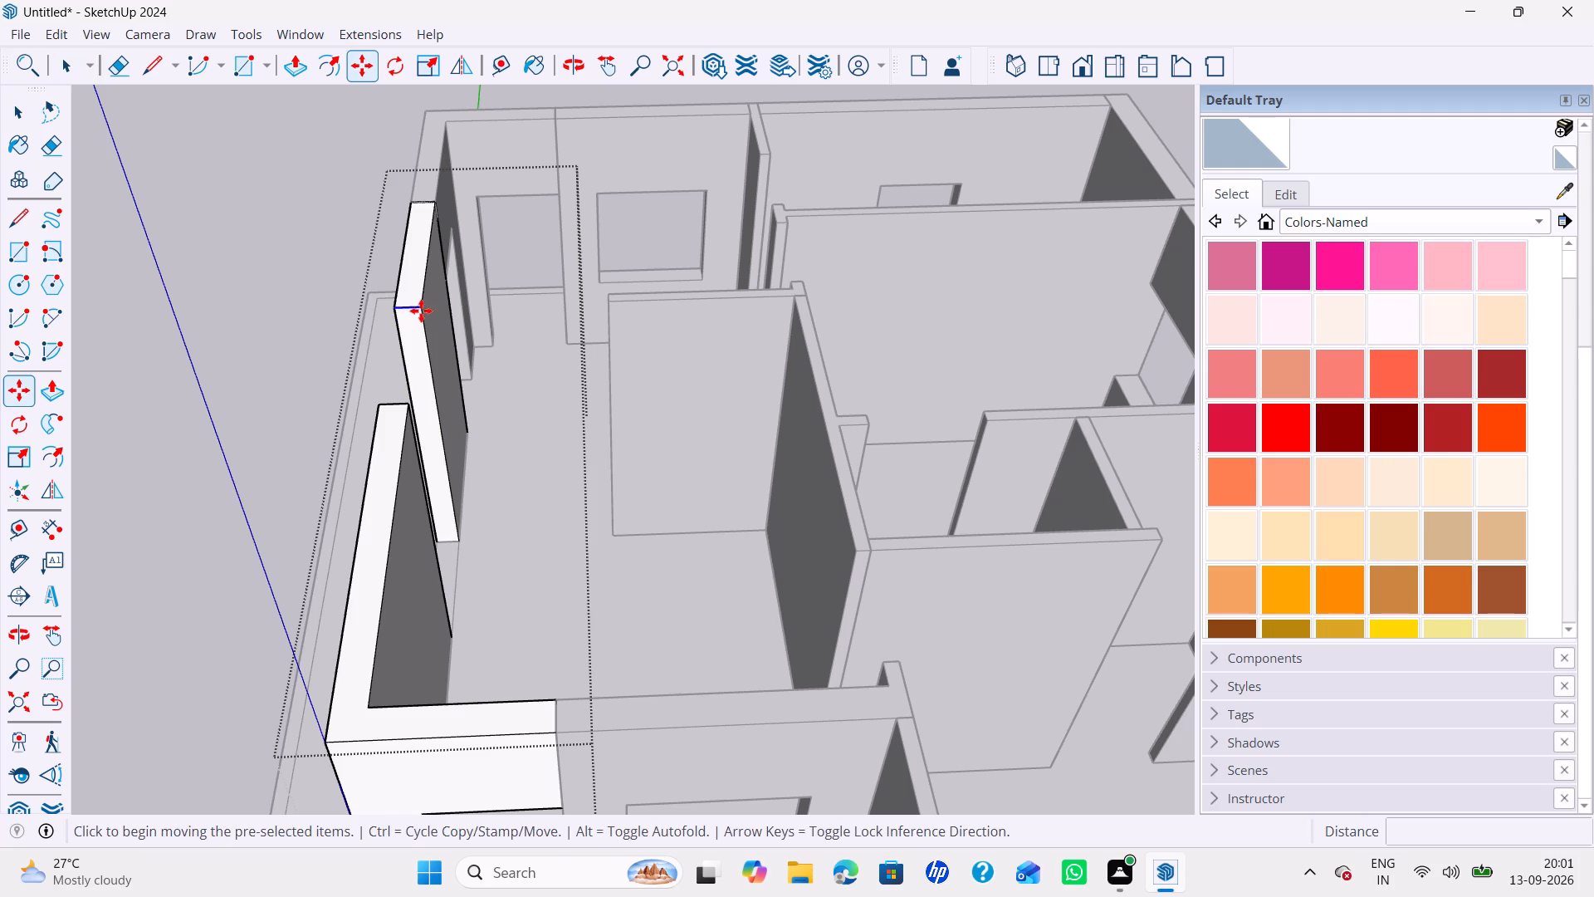
key("Up")
type("3'")
key("Return")
Push/Pull the upper part of that end face 4' across the gap to the corner wall segment, forming a header.
key("p")
left_click(418, 357)
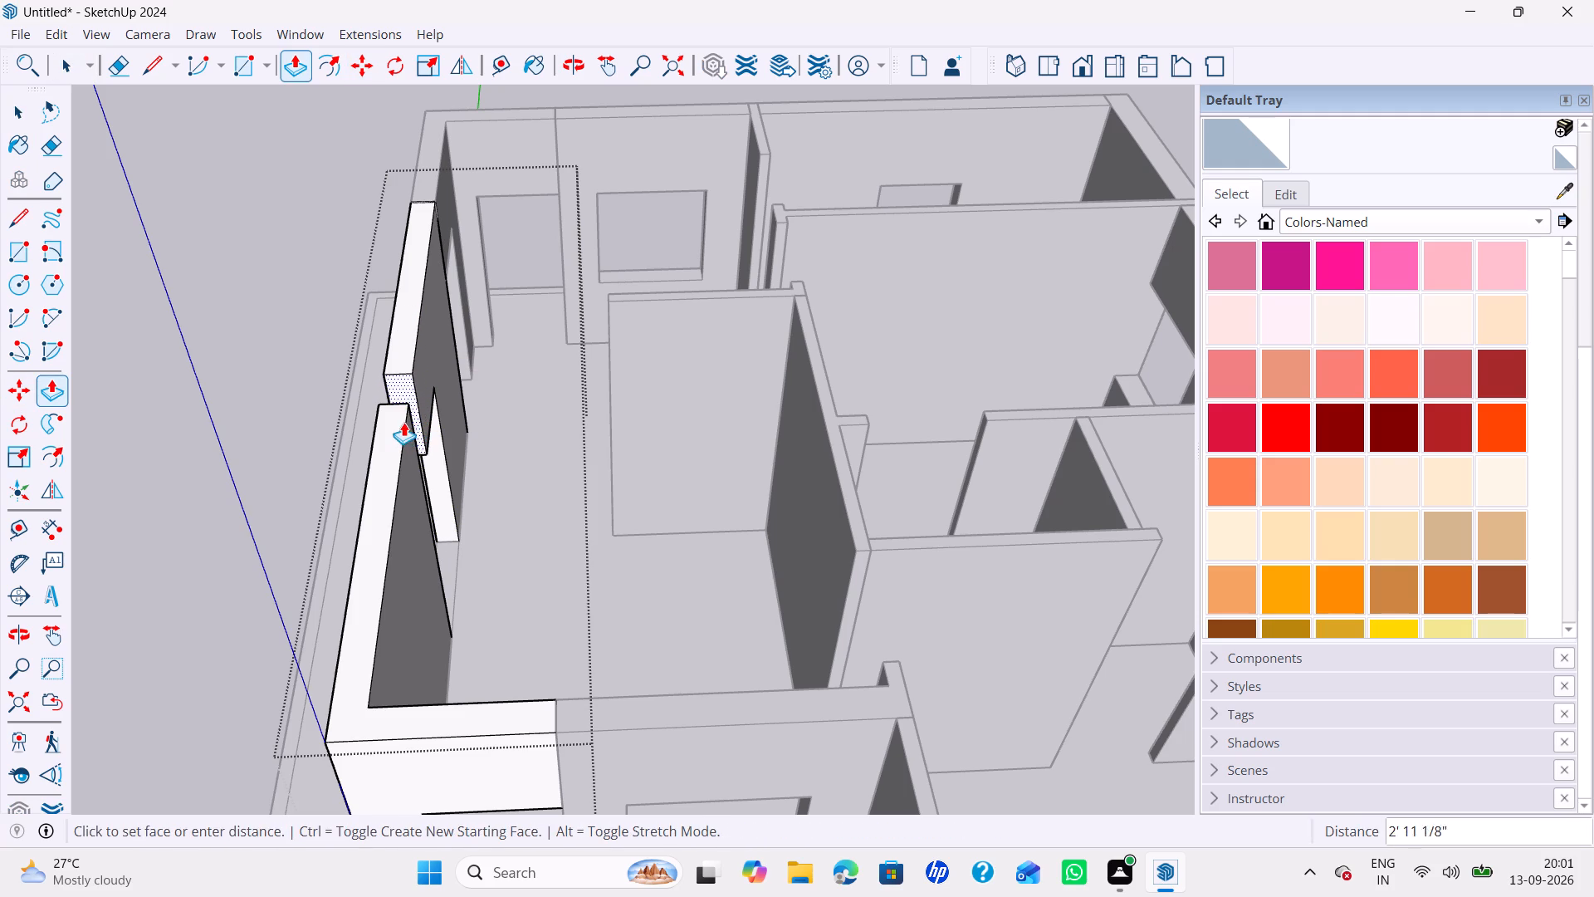
middle_click_drag(403, 421, 296, 476)
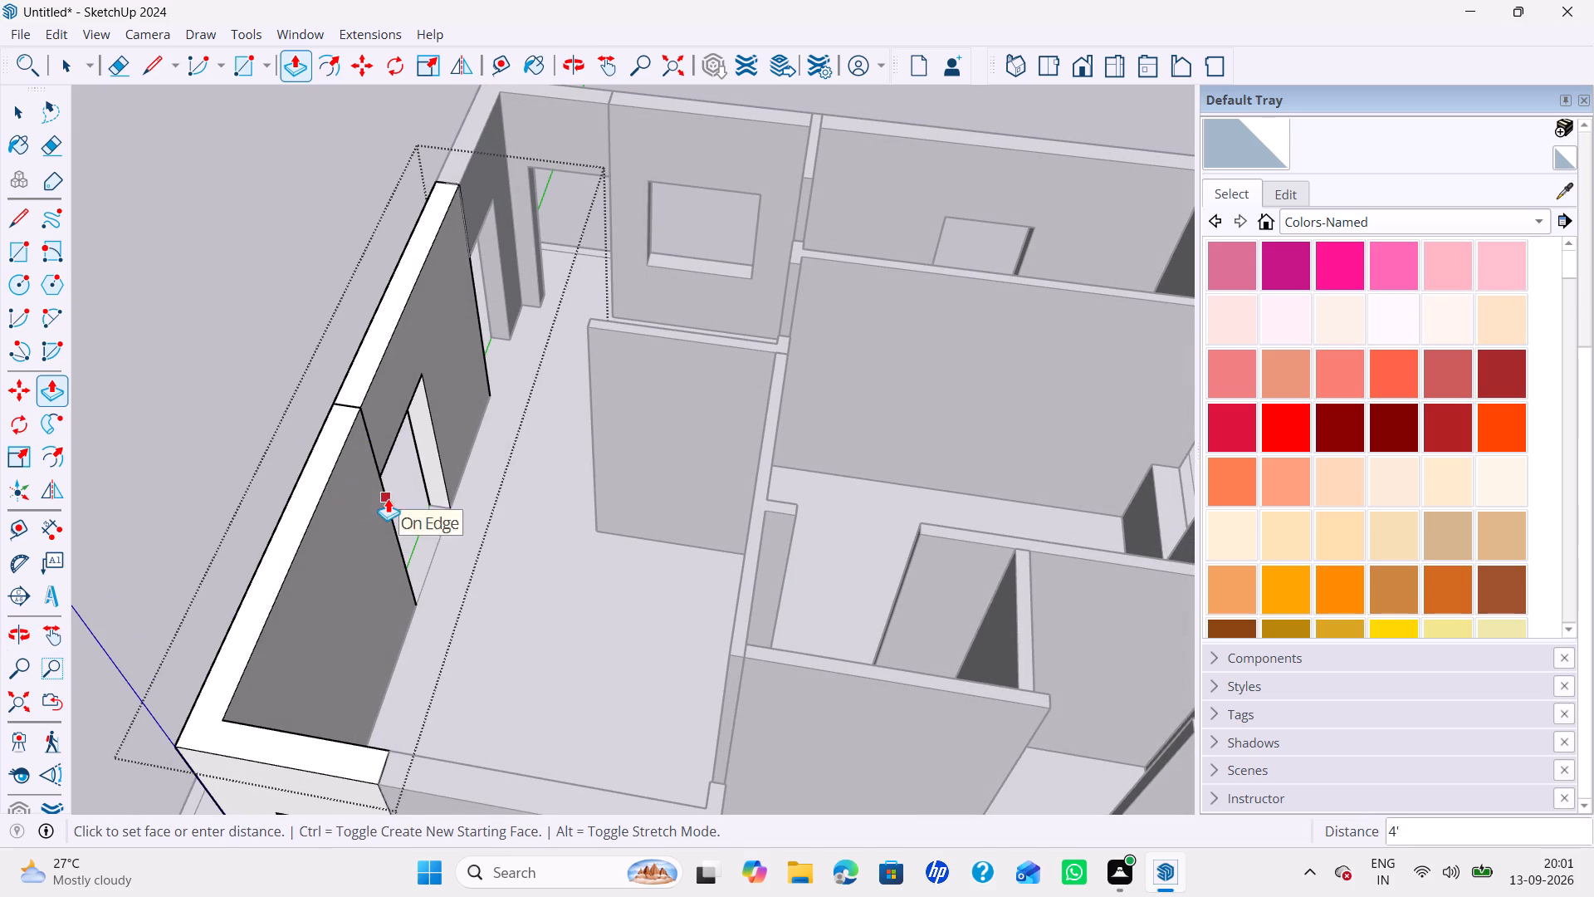
left_click(387, 499)
key("space")
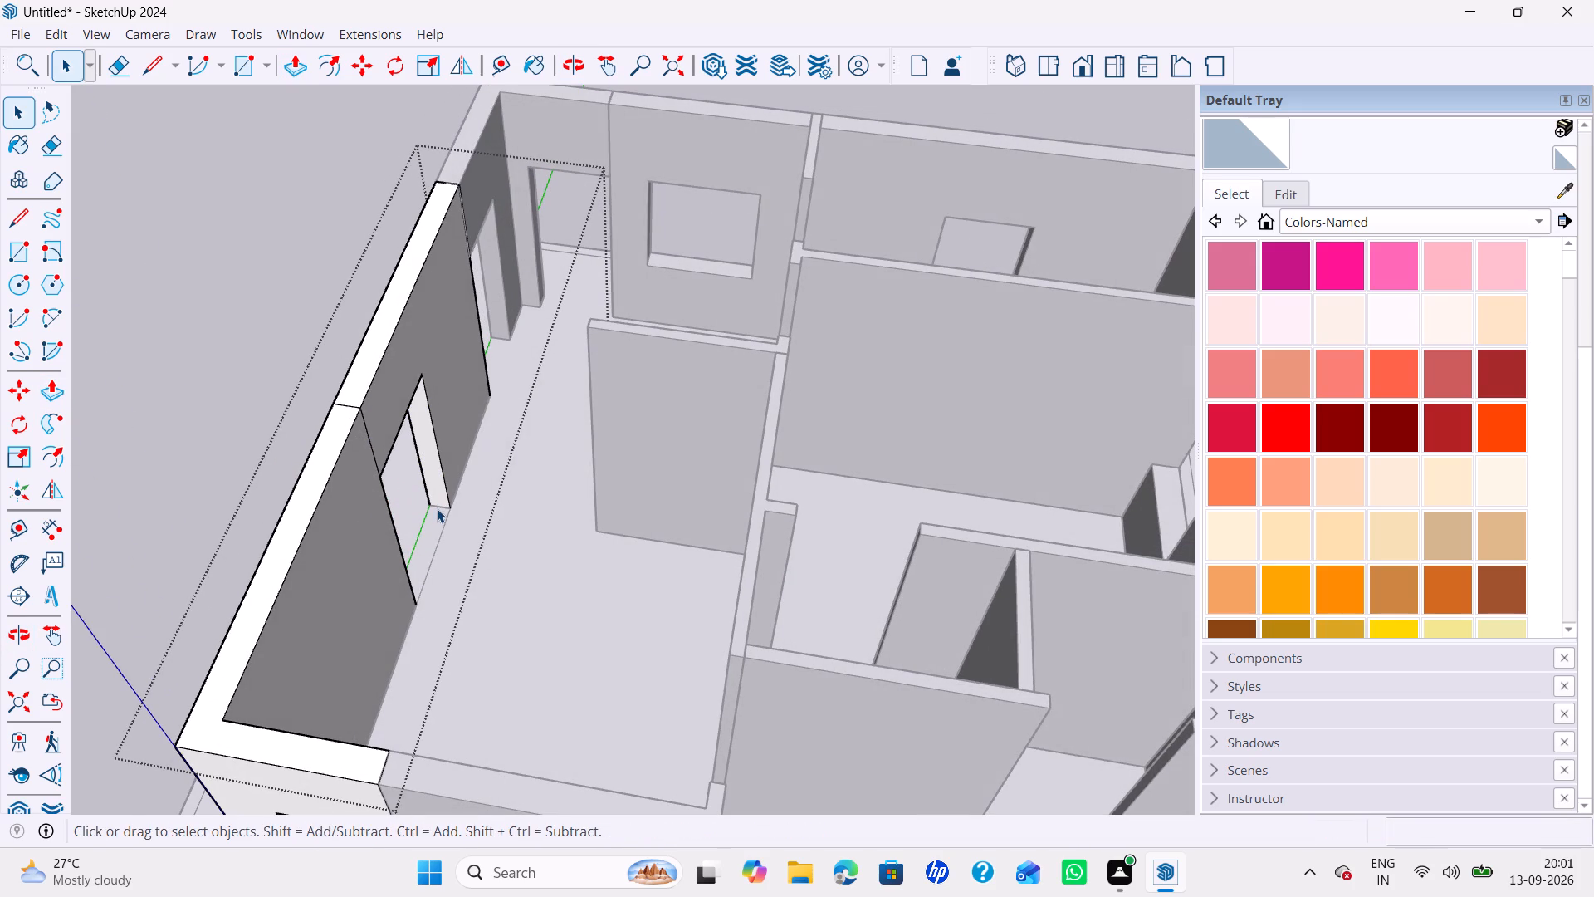
In the open wall group, copy the bottom edge of the end face below the window gap up 3'.
left_click(437, 508)
key("m")
left_click(447, 509, "ctrl")
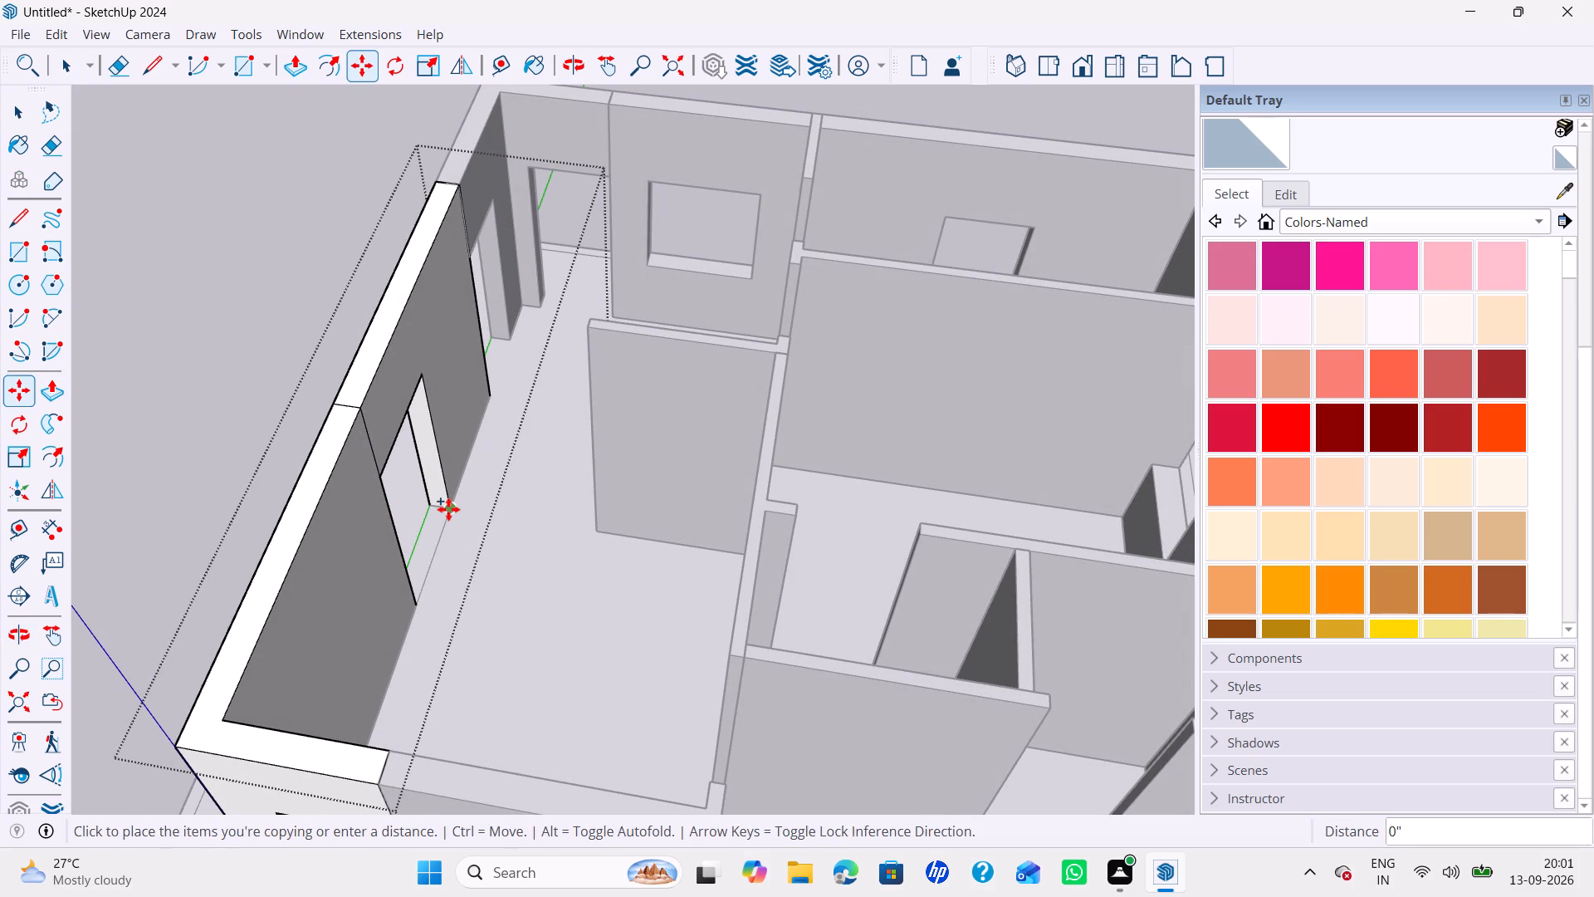
key("Up")
type("3'")
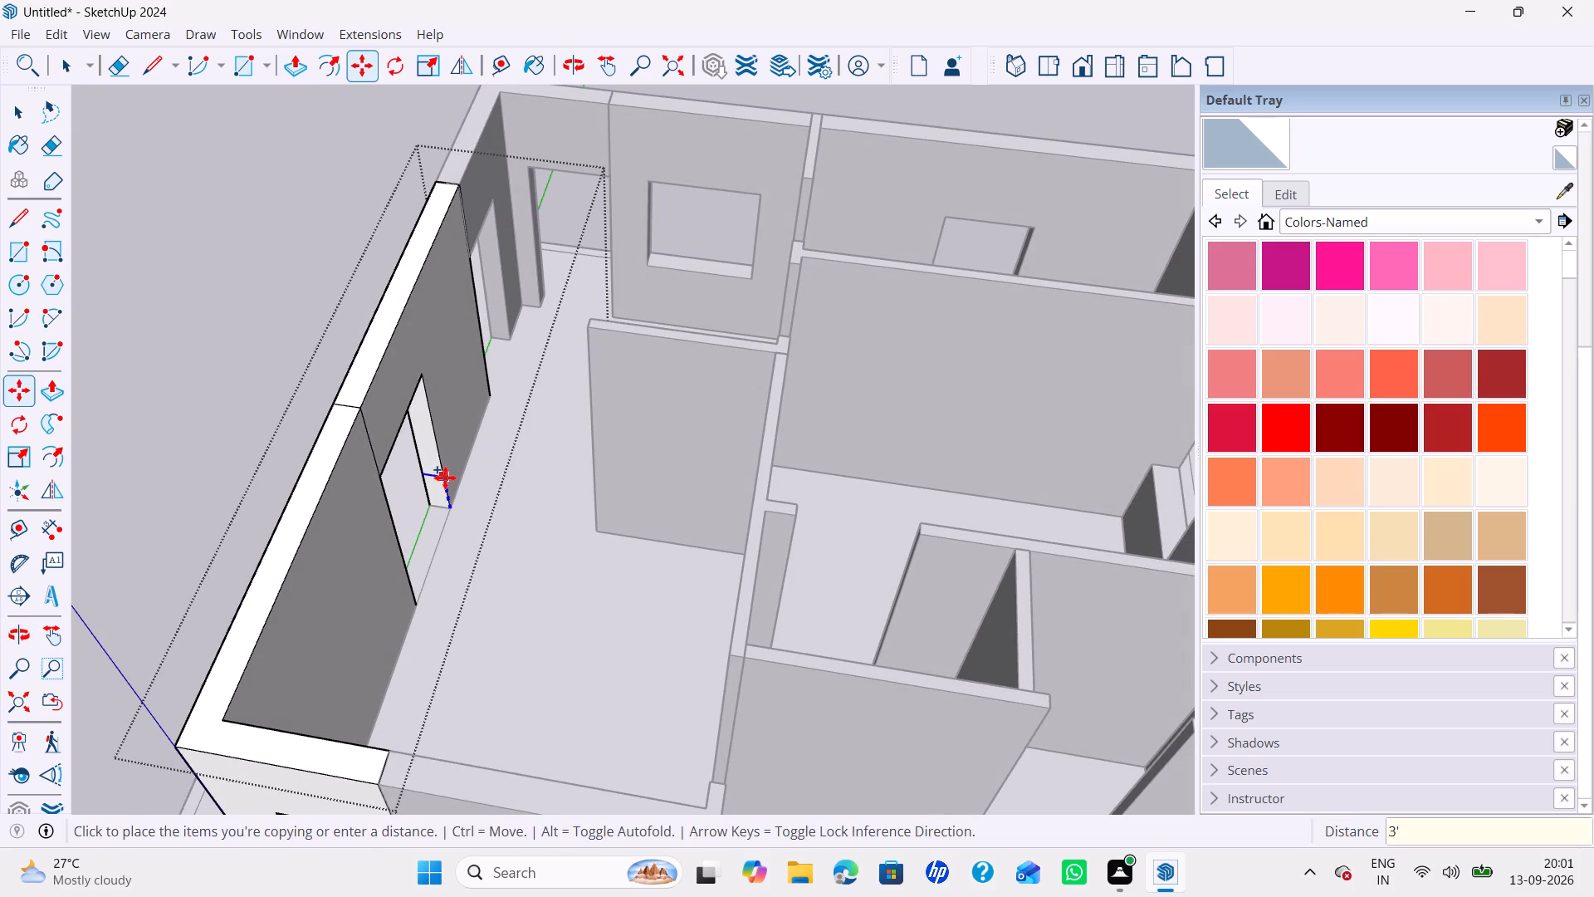
key("Return")
Push/Pull the lower part of that end face 4' across the gap to the corner segment, forming the window sill wall.
key("p")
left_click(445, 489)
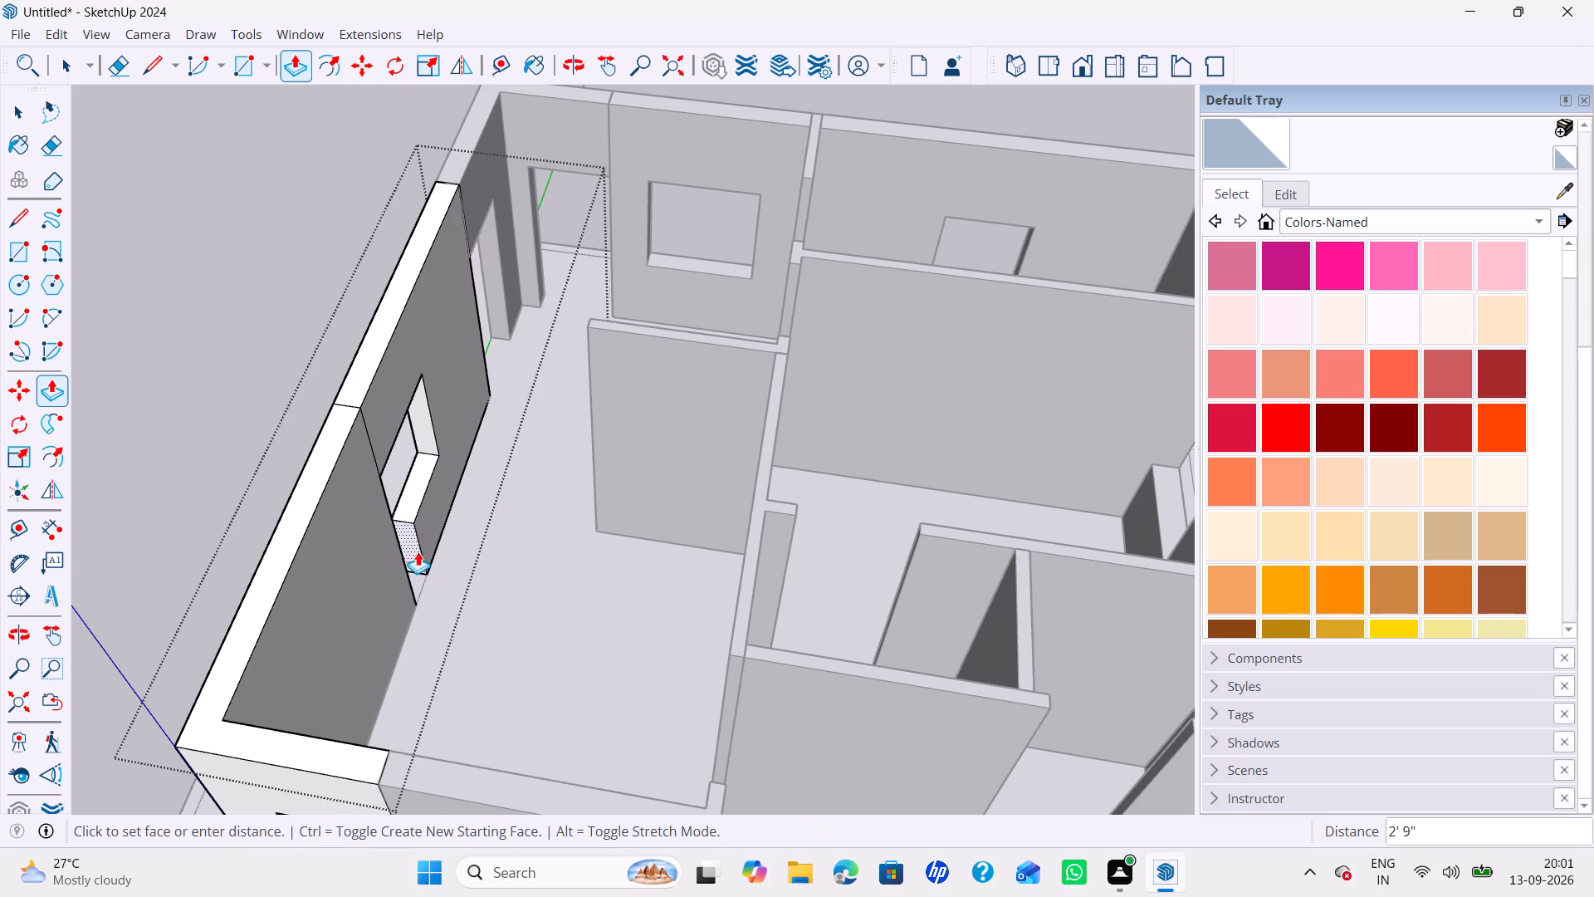
left_click(384, 468)
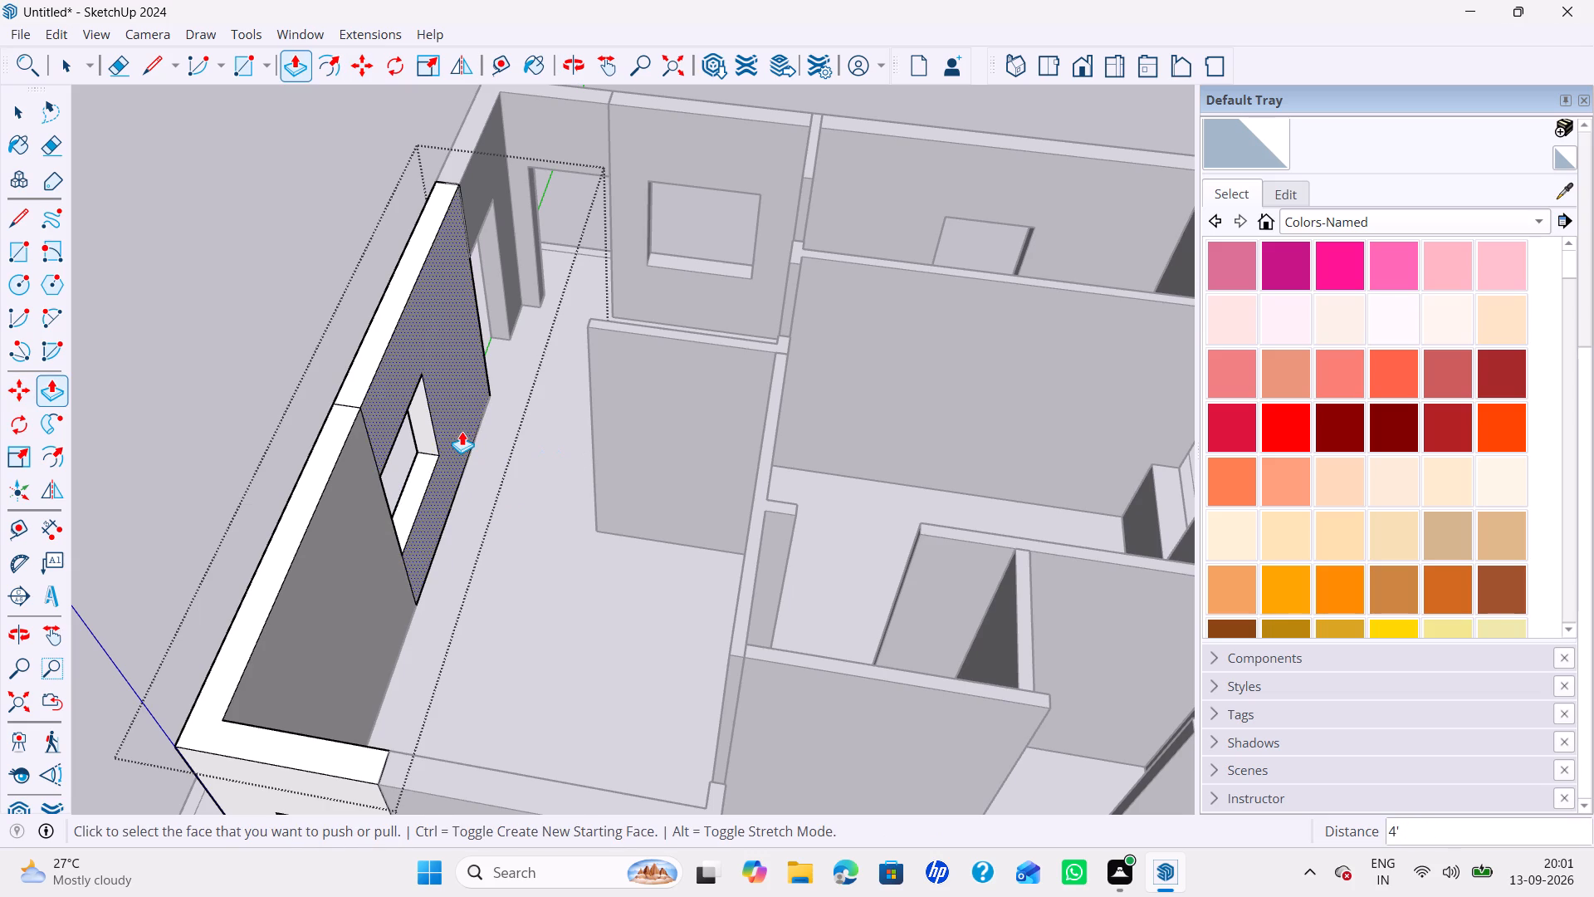
Erase the leftover seam lines around the window on the wall's top, inner and outer faces, and close the group.
key("e")
left_click(354, 400)
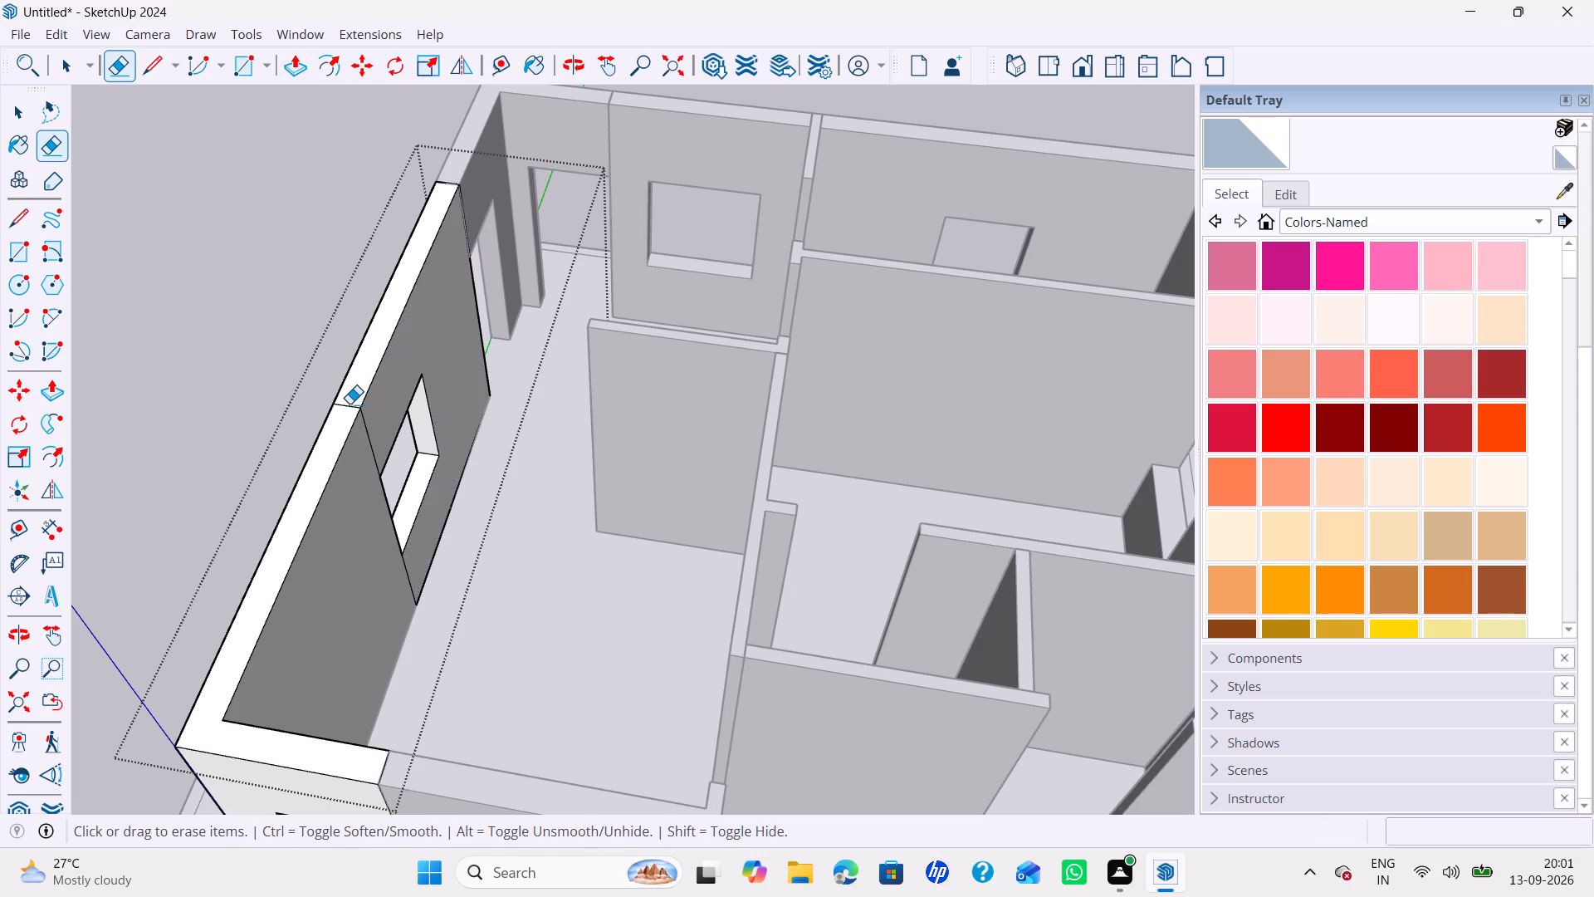
left_click_drag(381, 429, 371, 447)
left_click_drag(414, 573, 400, 586)
middle_click_drag(373, 552, 808, 441)
left_click_drag(602, 643, 605, 643)
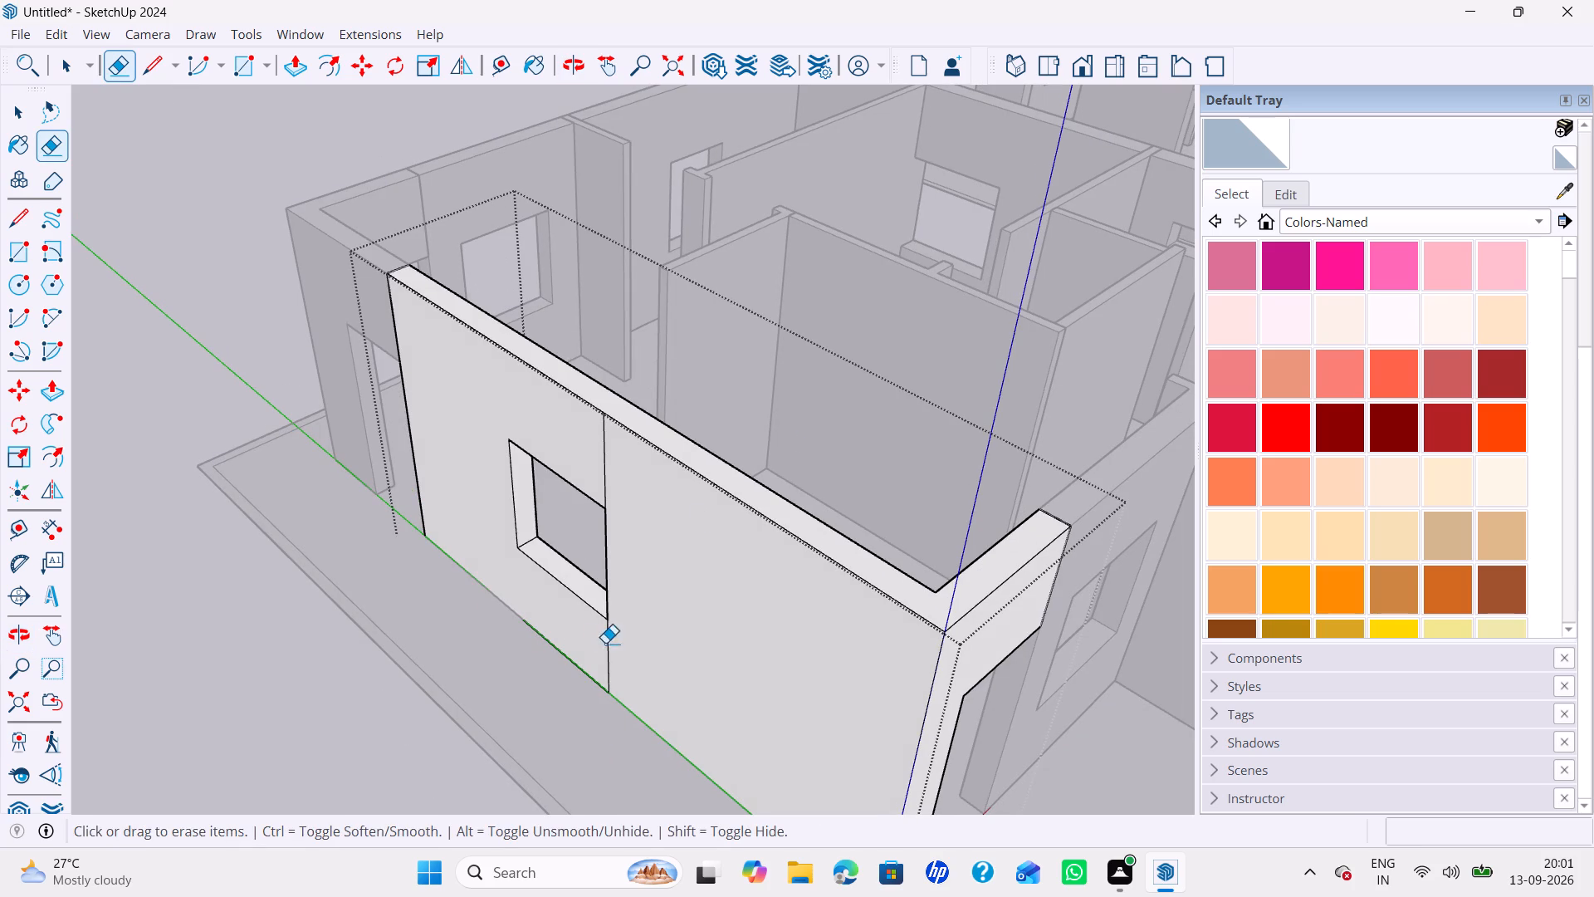
left_click_drag(605, 643, 614, 642)
left_click(604, 492)
scroll(523, 468, "down", 3)
key("space")
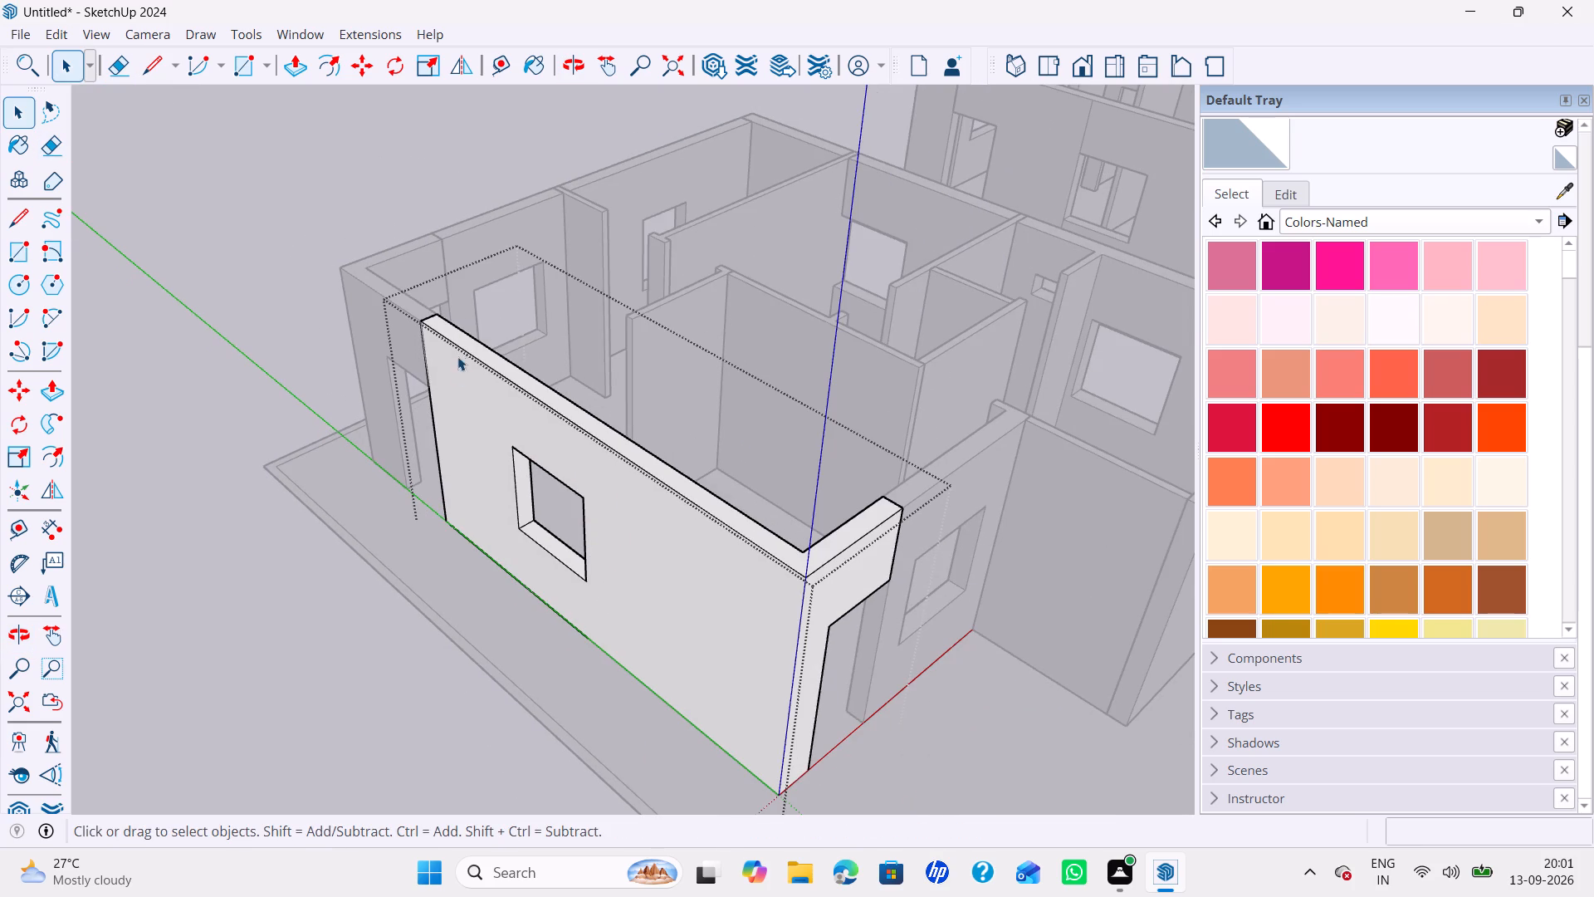
left_click(703, 271)
Open the short partition stub's group near the side window and select the top edge of its free end face.
scroll(585, 243, "up", 1)
double_click(594, 243)
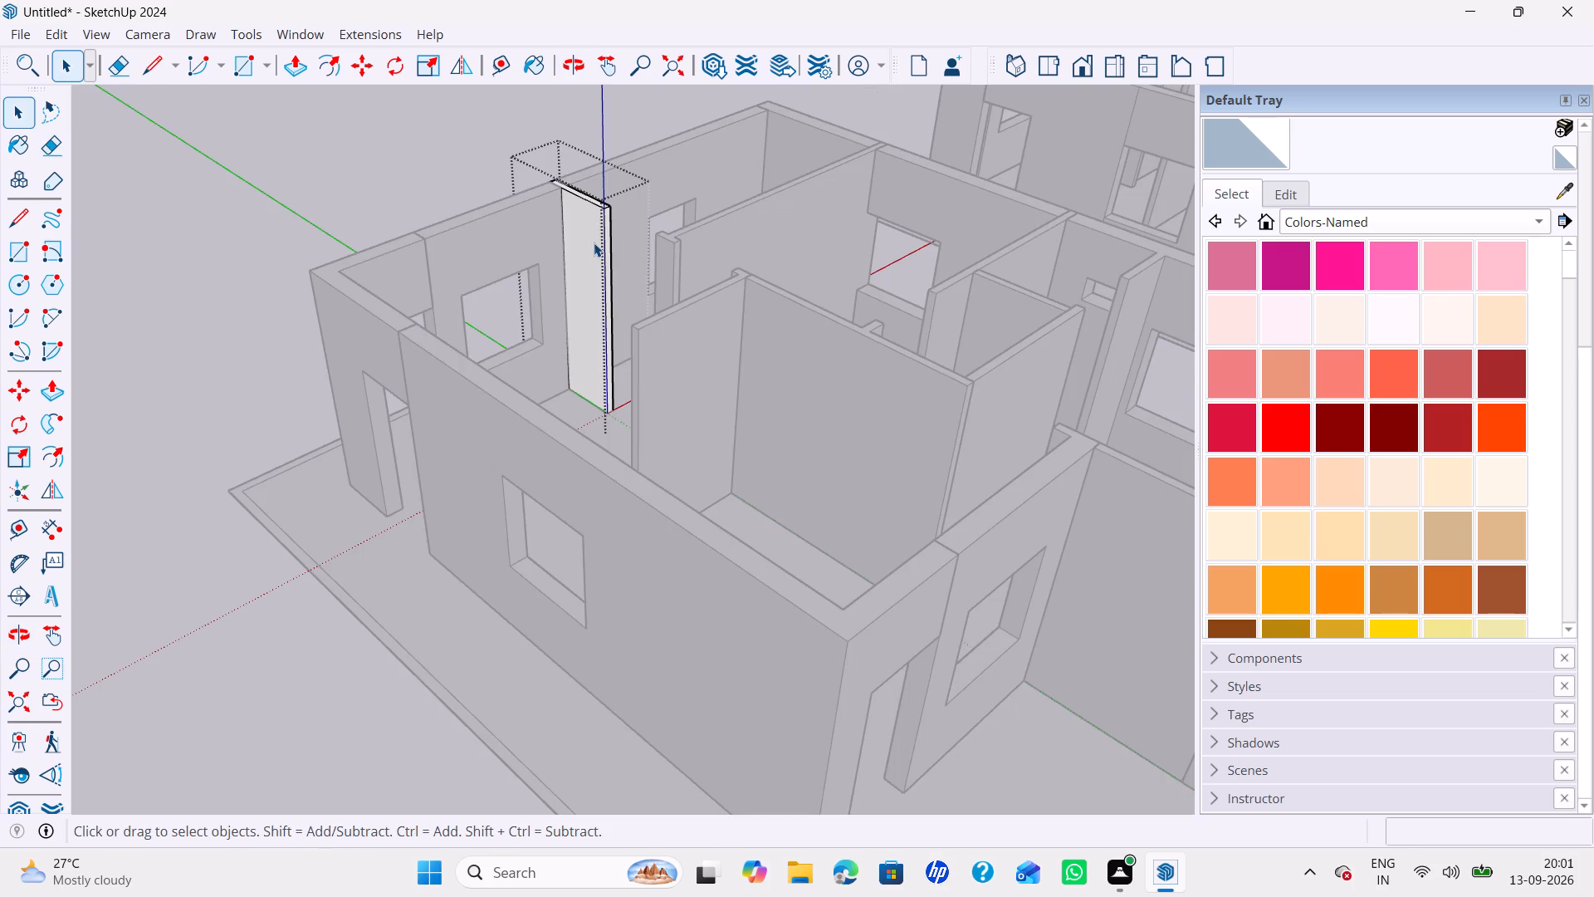
scroll(583, 151, "up", 11)
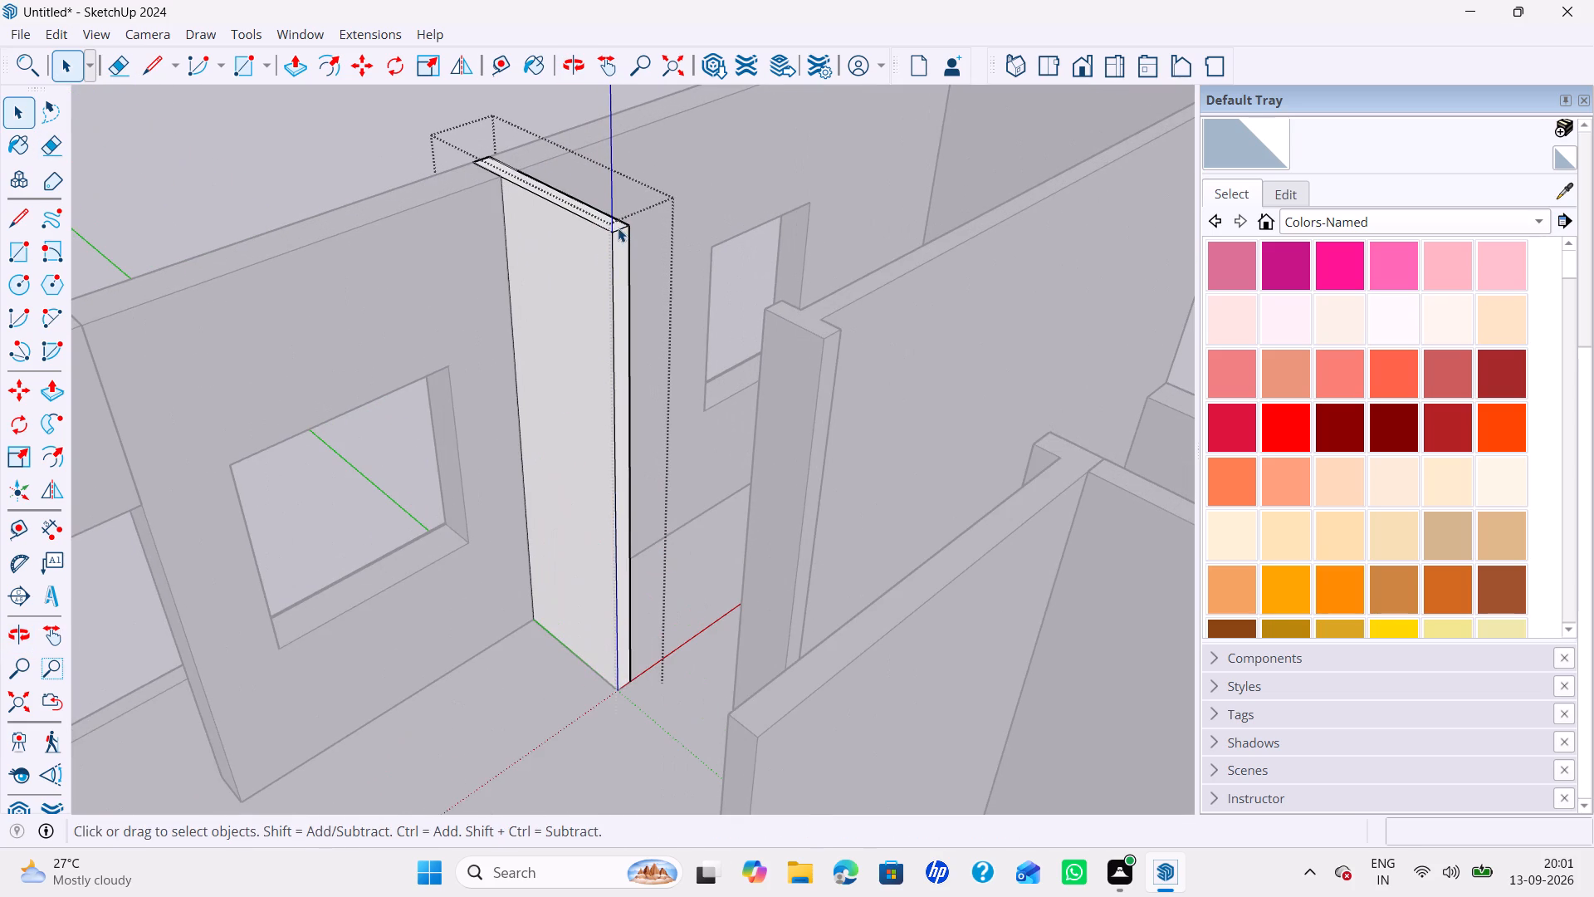
left_click(618, 228)
key("m")
scroll(634, 207, "up", 2)
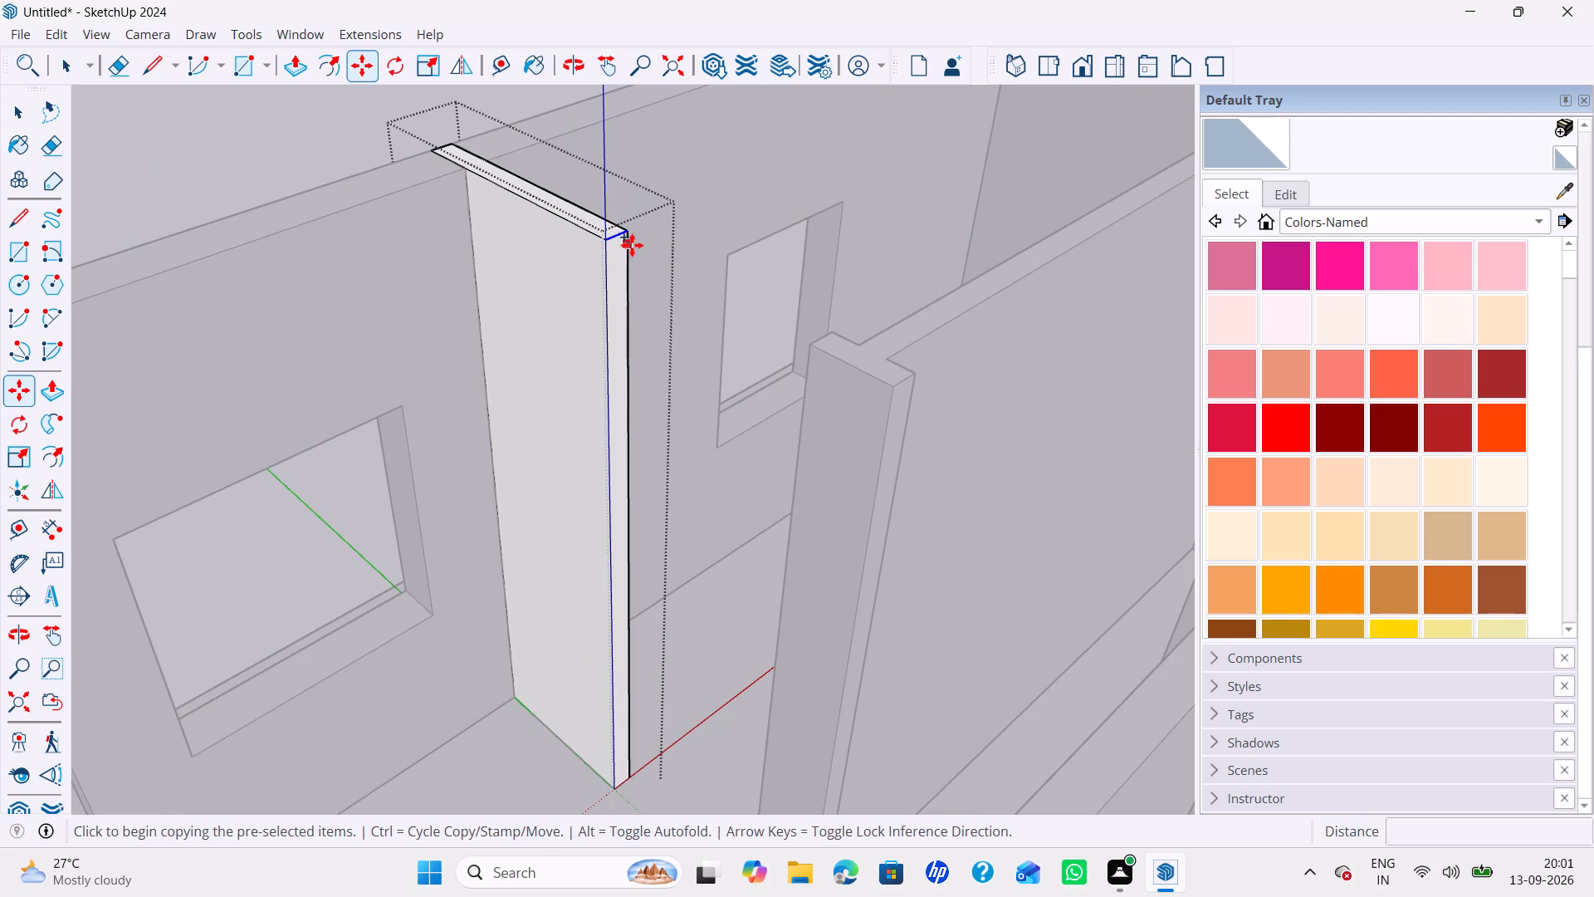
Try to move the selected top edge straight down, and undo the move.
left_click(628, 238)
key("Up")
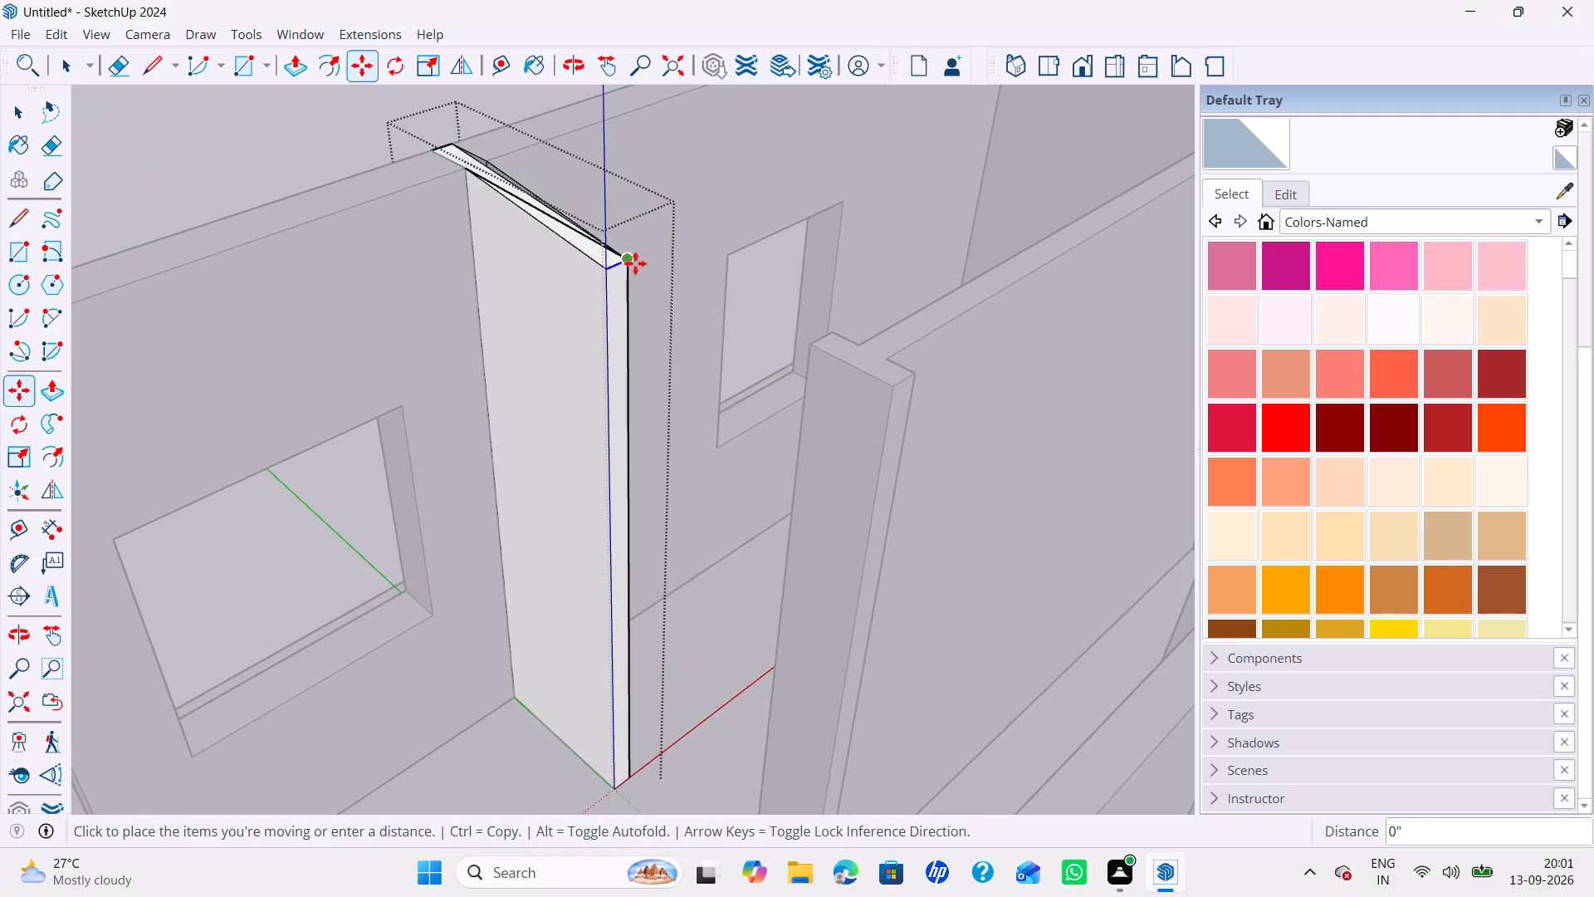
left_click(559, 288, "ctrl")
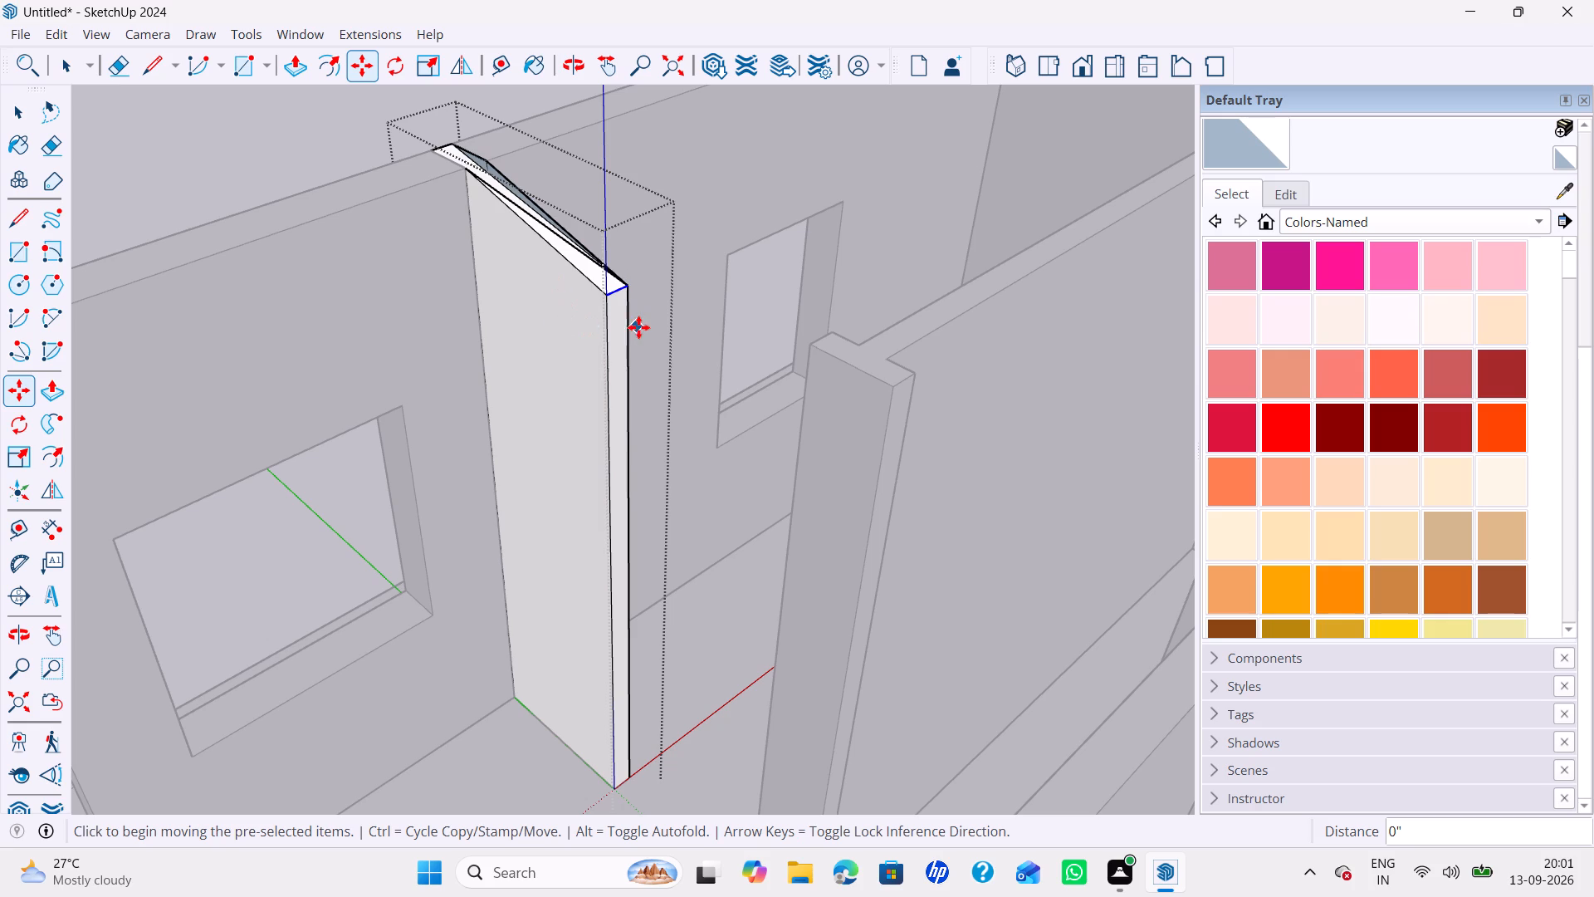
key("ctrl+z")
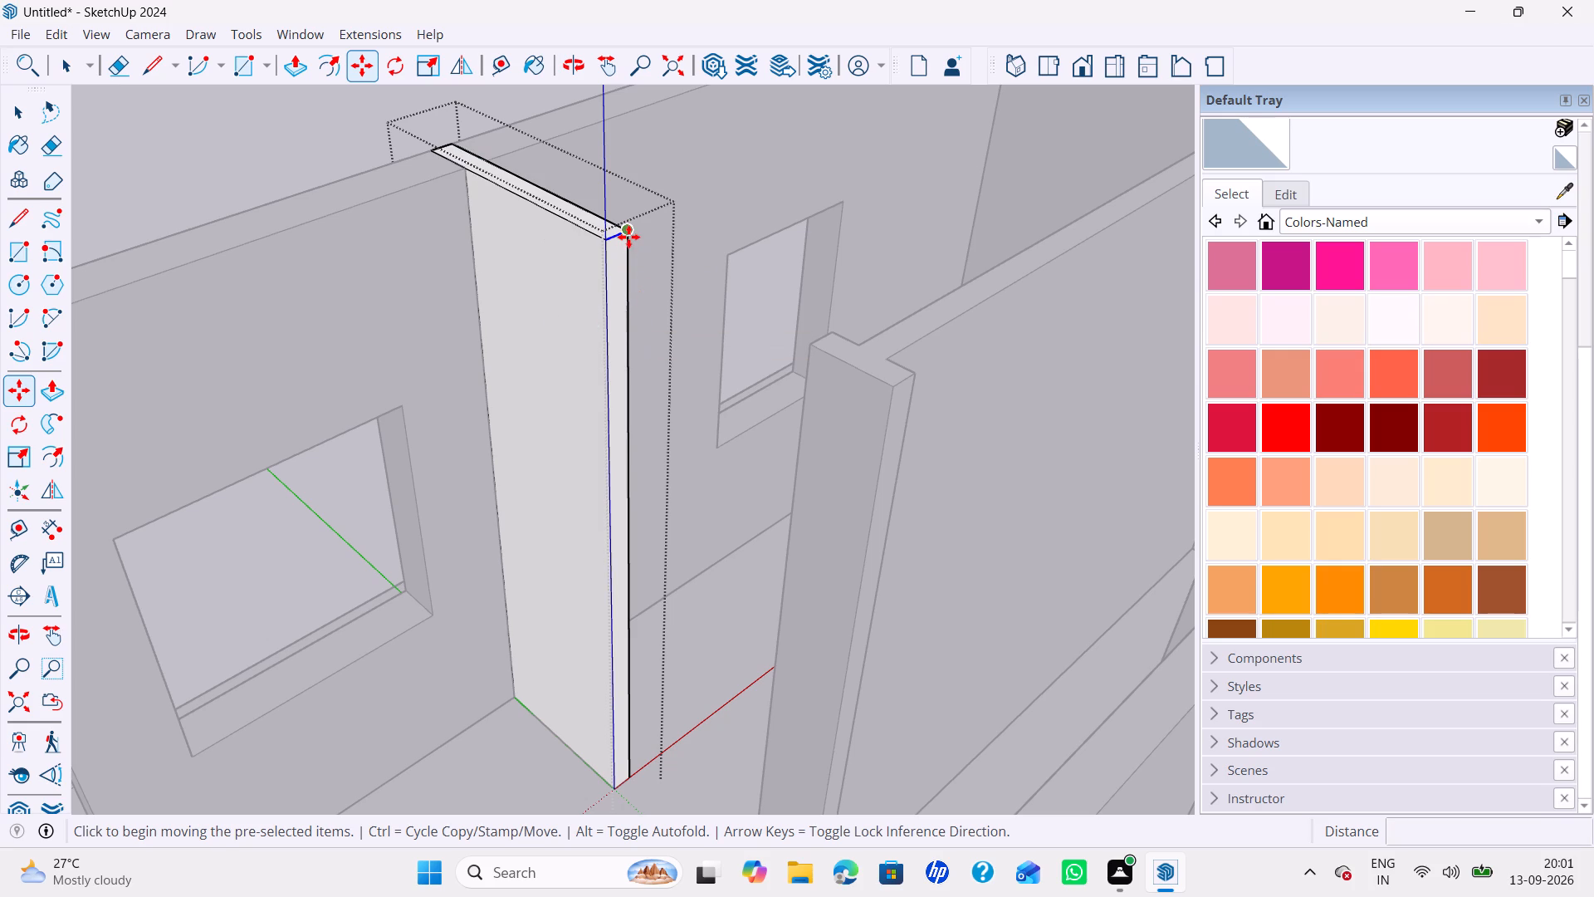
Copy the selected top edge of the stub's end face down 3'.
left_click(628, 237)
type("3'")
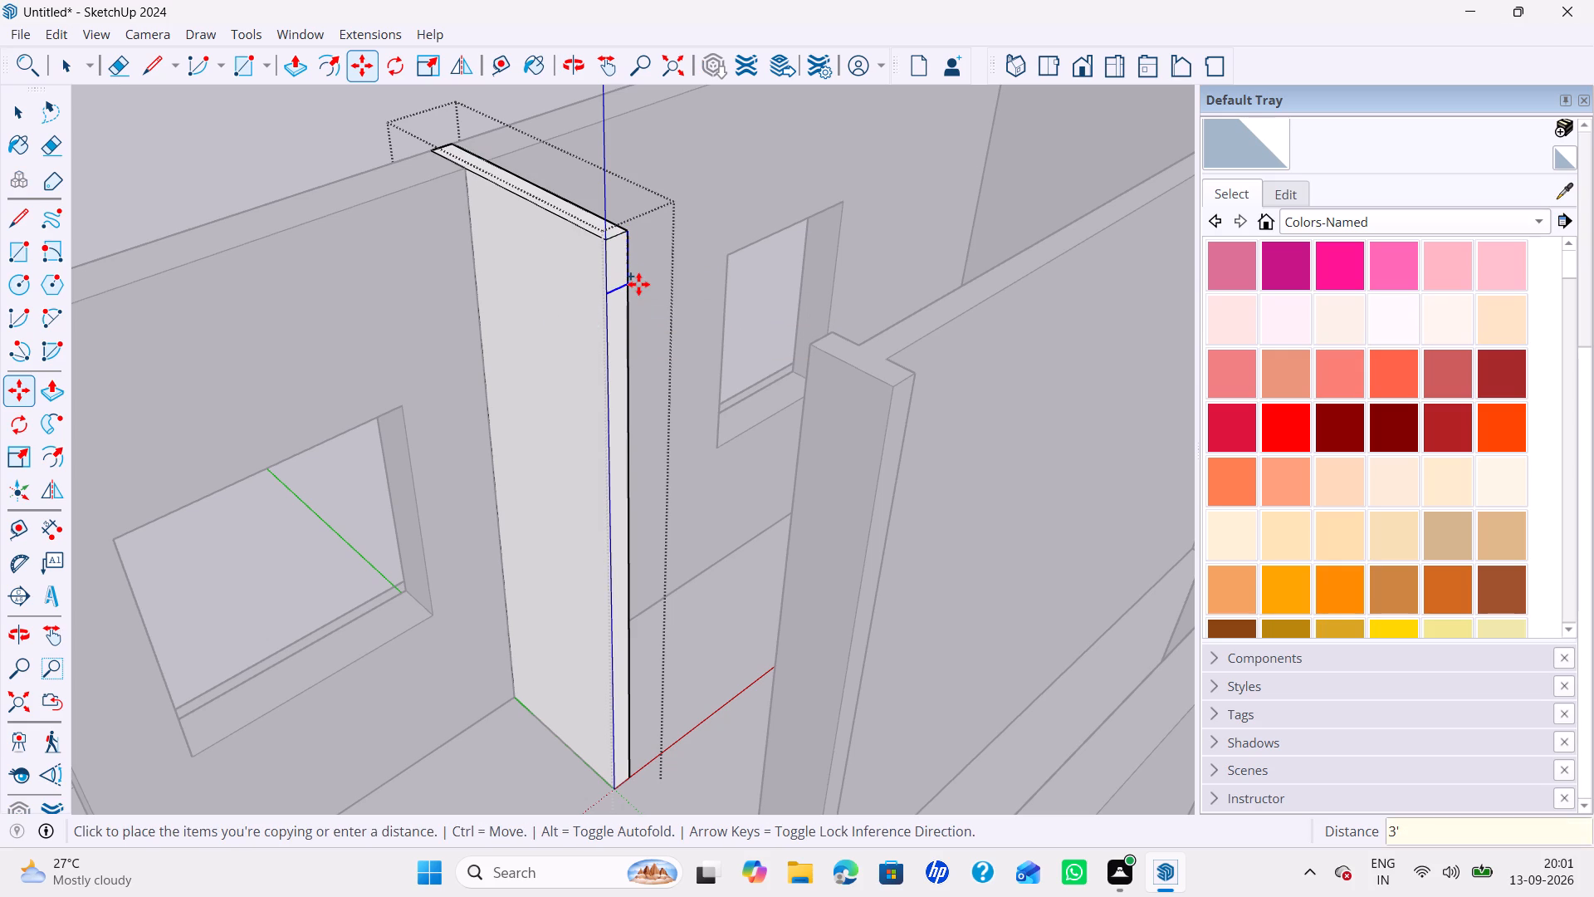
key("Return")
key("space")
Push/Pull the upper part of the stub's end face 3' across the gap to the opposite wall, forming a door header.
key("p")
left_click(622, 333)
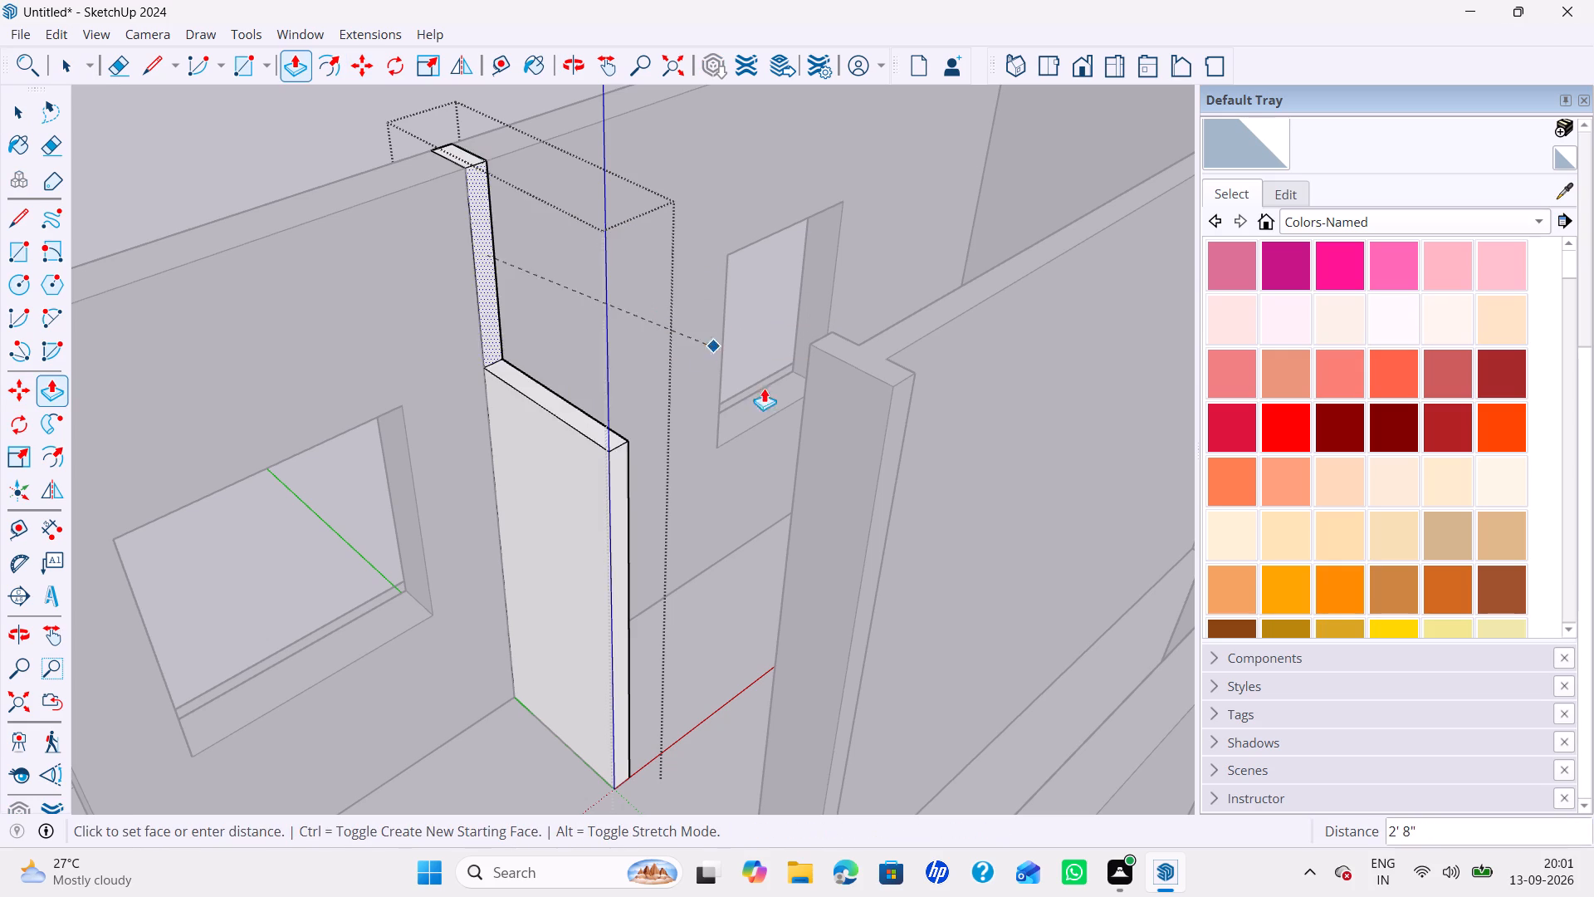
scroll(784, 449, "down", 1)
middle_click_drag(599, 384, 677, 392)
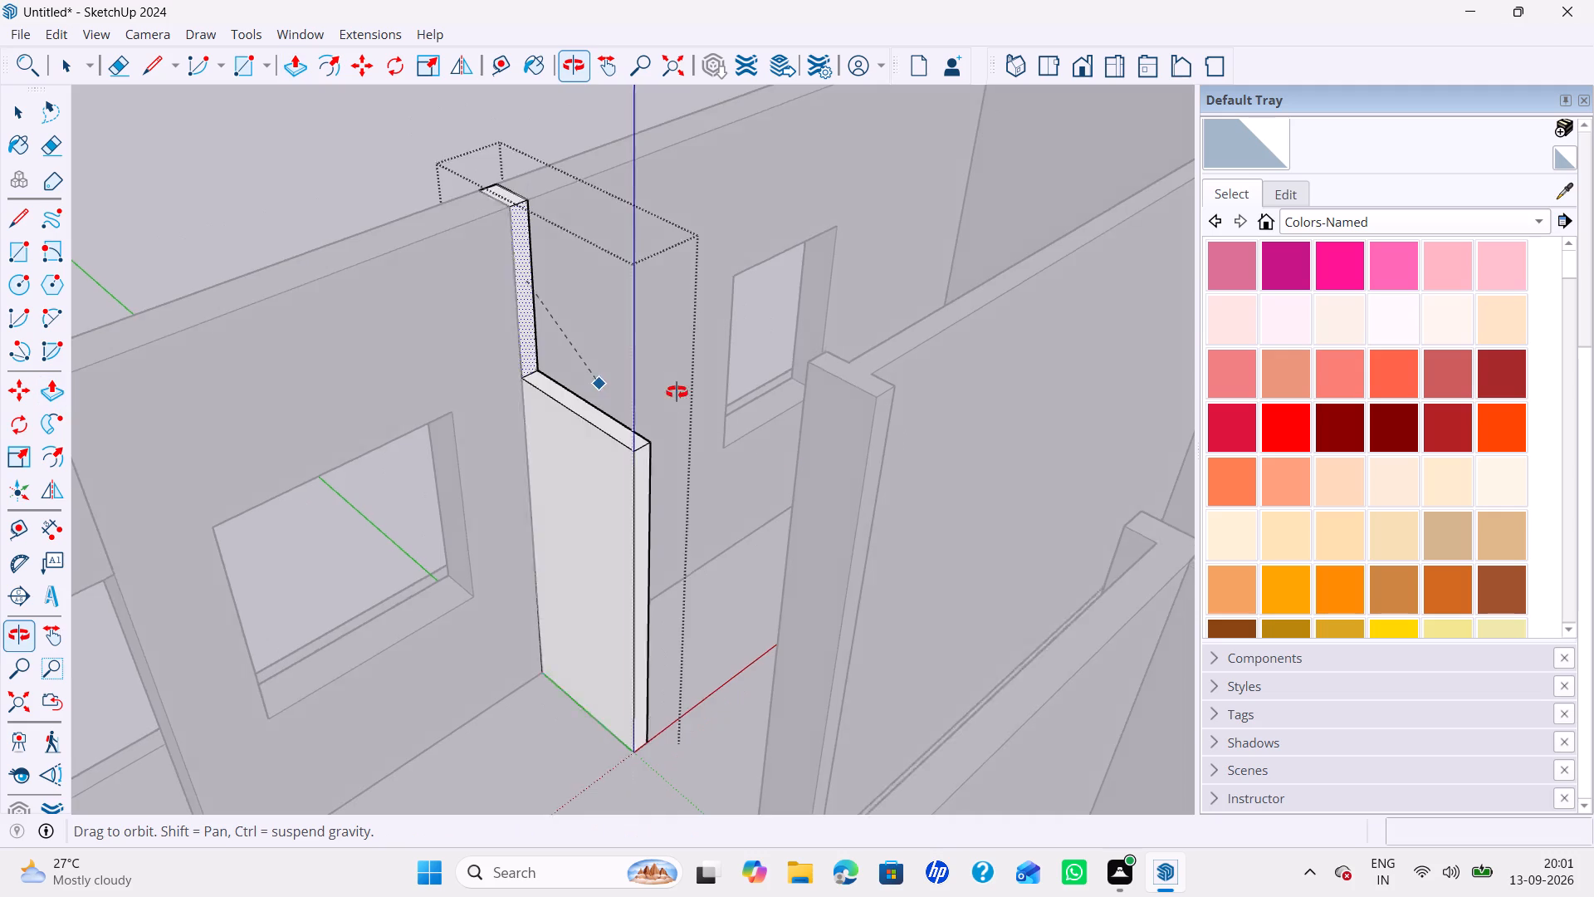
middle_click_drag(677, 392, 1038, 427)
left_click(1112, 403)
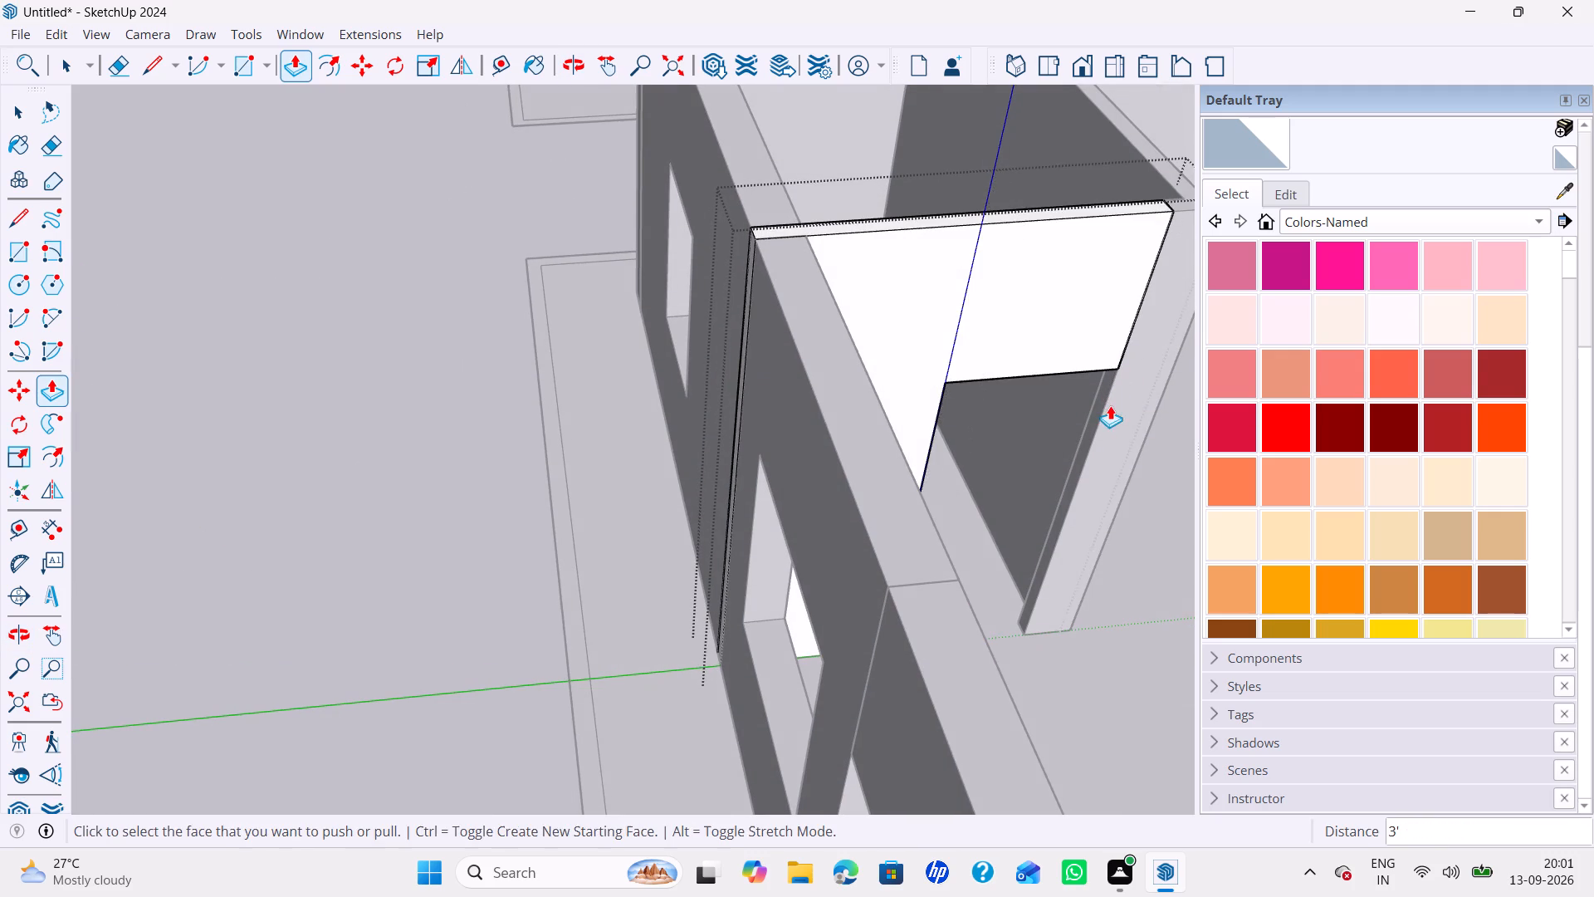
Open the partition wall with the short return and copy the top edge of the return's end face down 3'.
scroll(1102, 410, "down", 3)
middle_click_drag(1098, 412, 526, 438, "shift")
scroll(526, 438, "down", 1, "shift")
key("space")
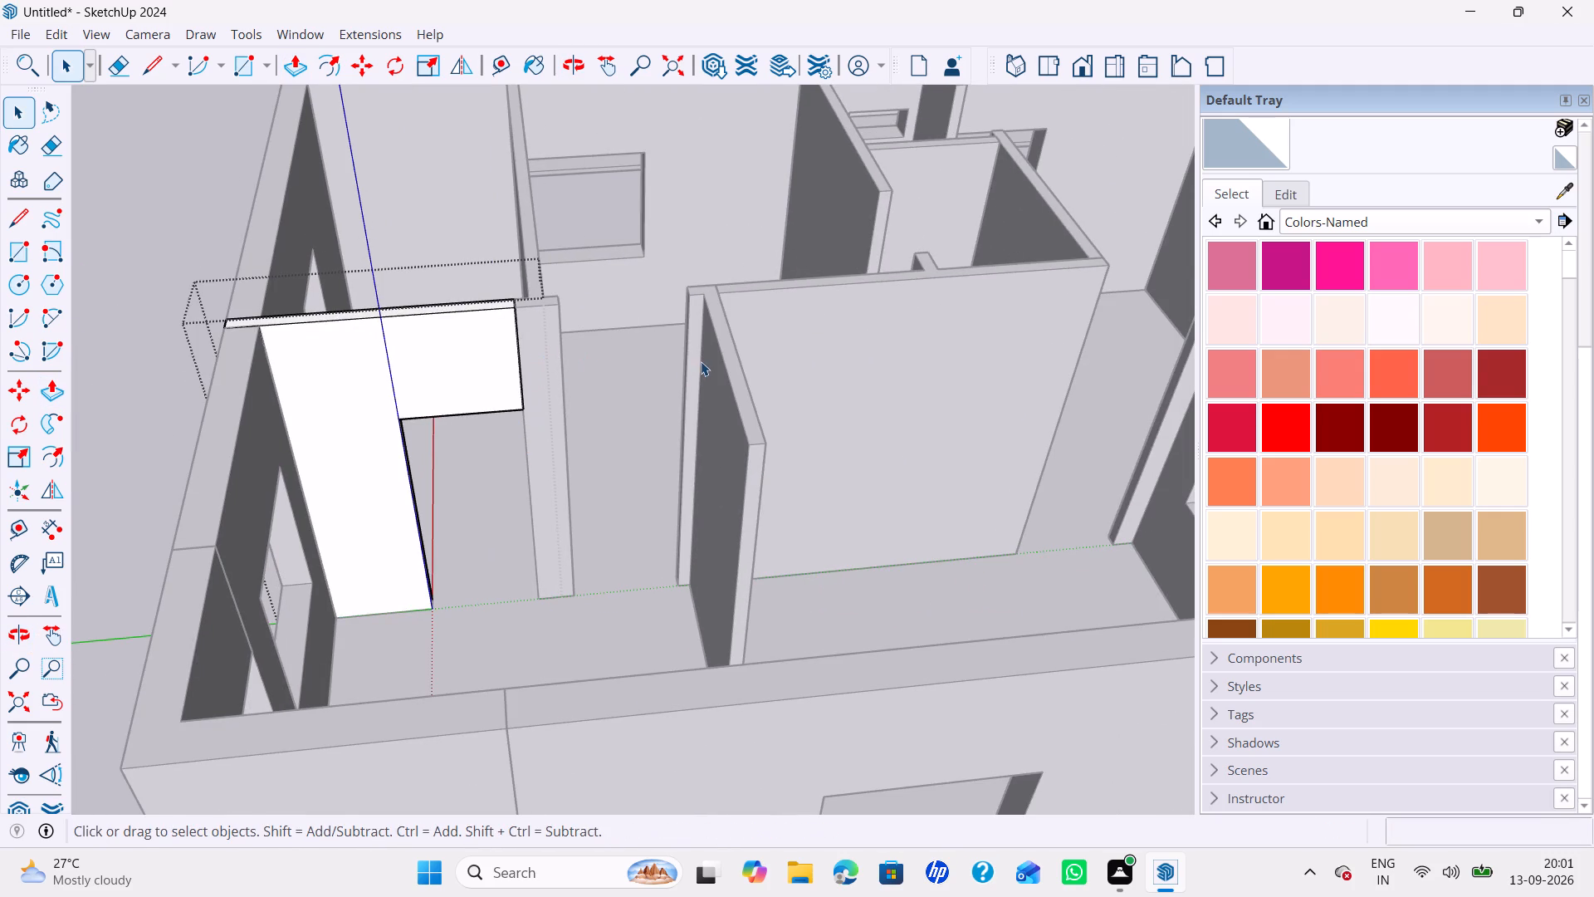
scroll(701, 359, "up", 1)
double_click(681, 332)
middle_click_drag(689, 339, 256, 407)
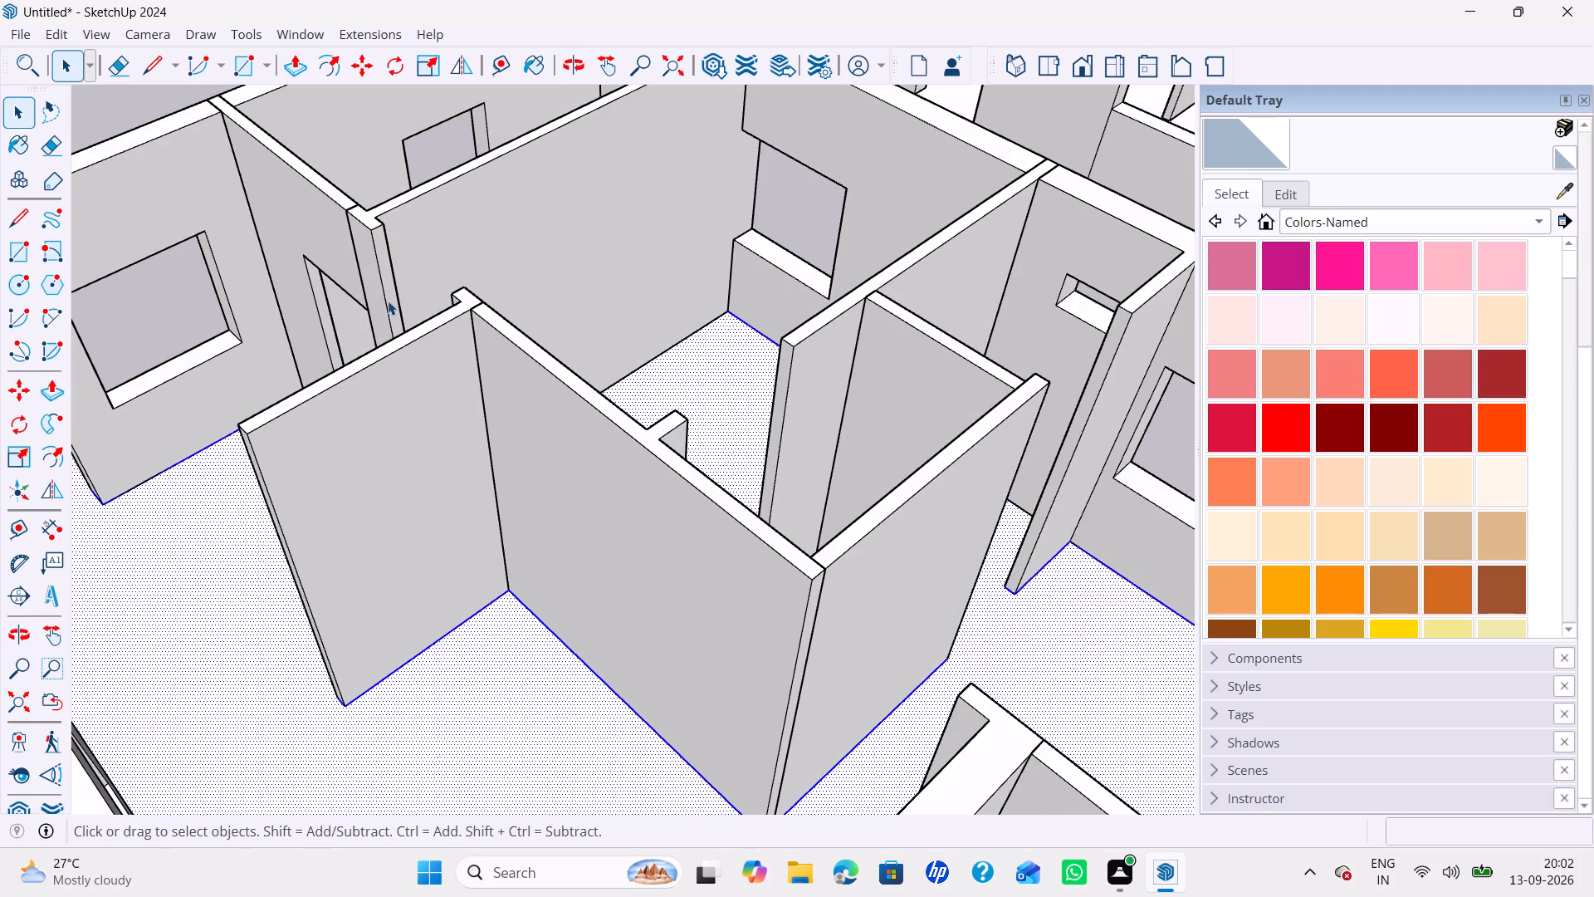
double_click(364, 238)
scroll(365, 238, "up", 5)
left_click(384, 221)
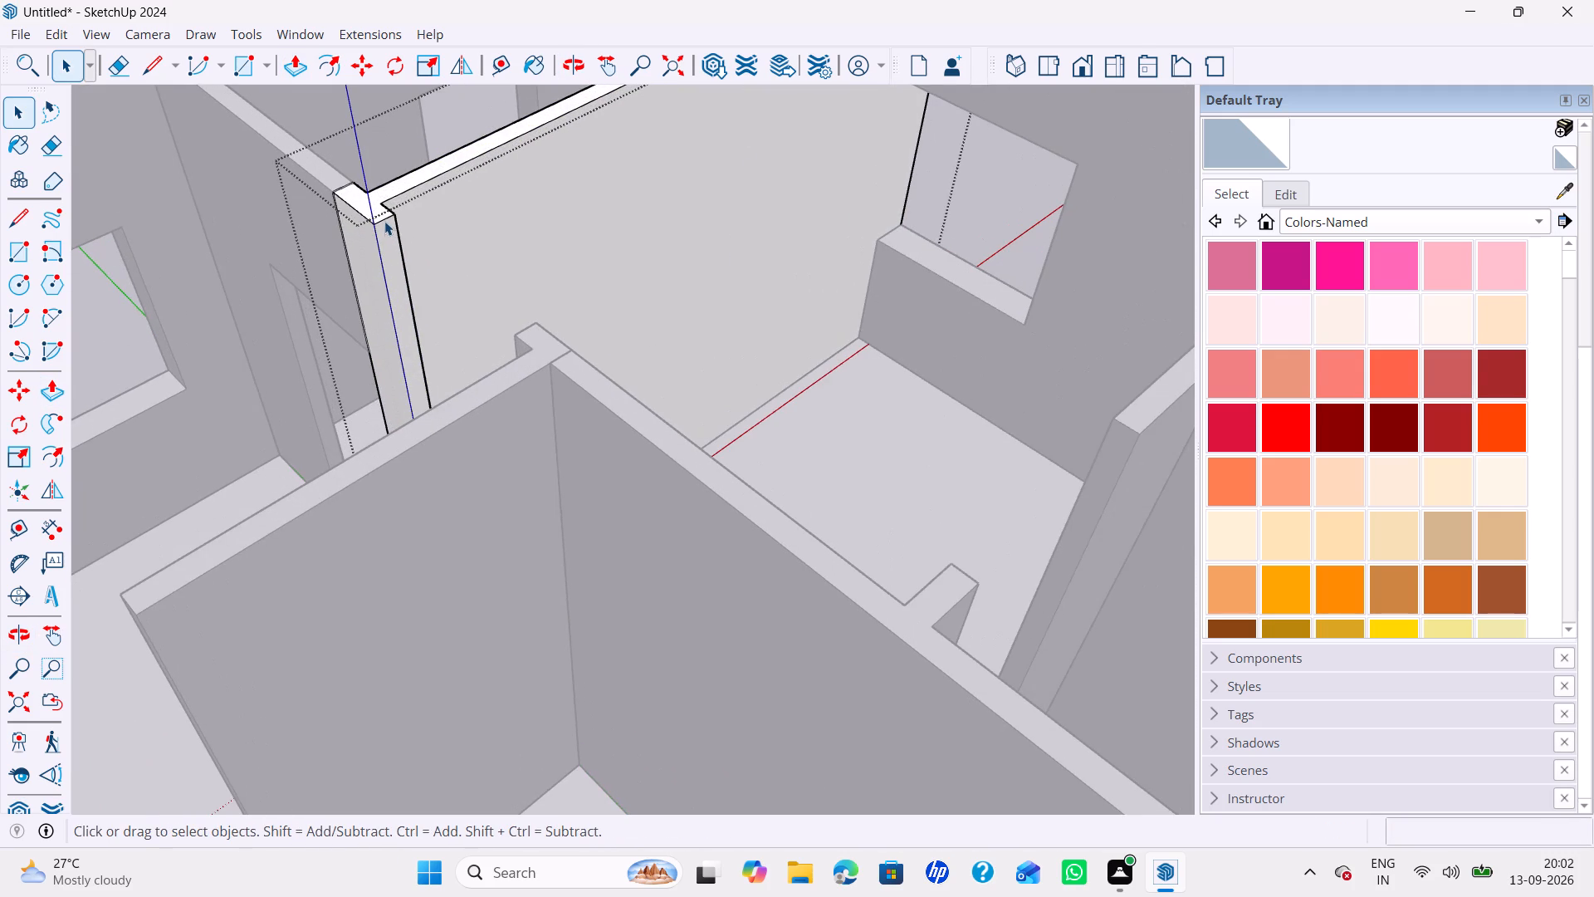
key("m")
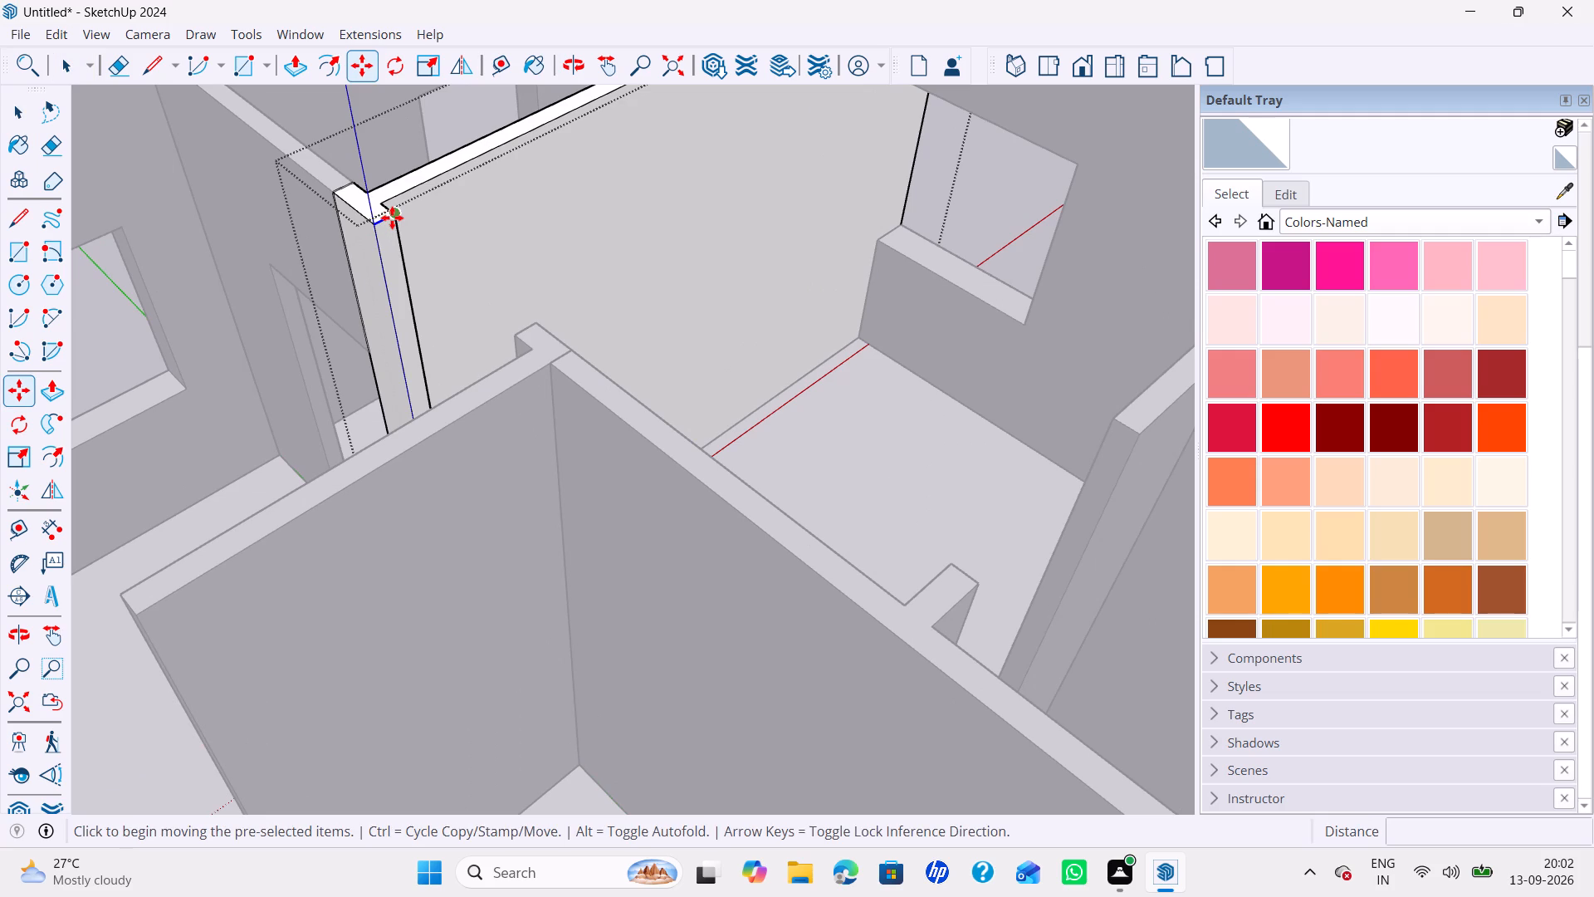
left_click(392, 218)
key("Up")
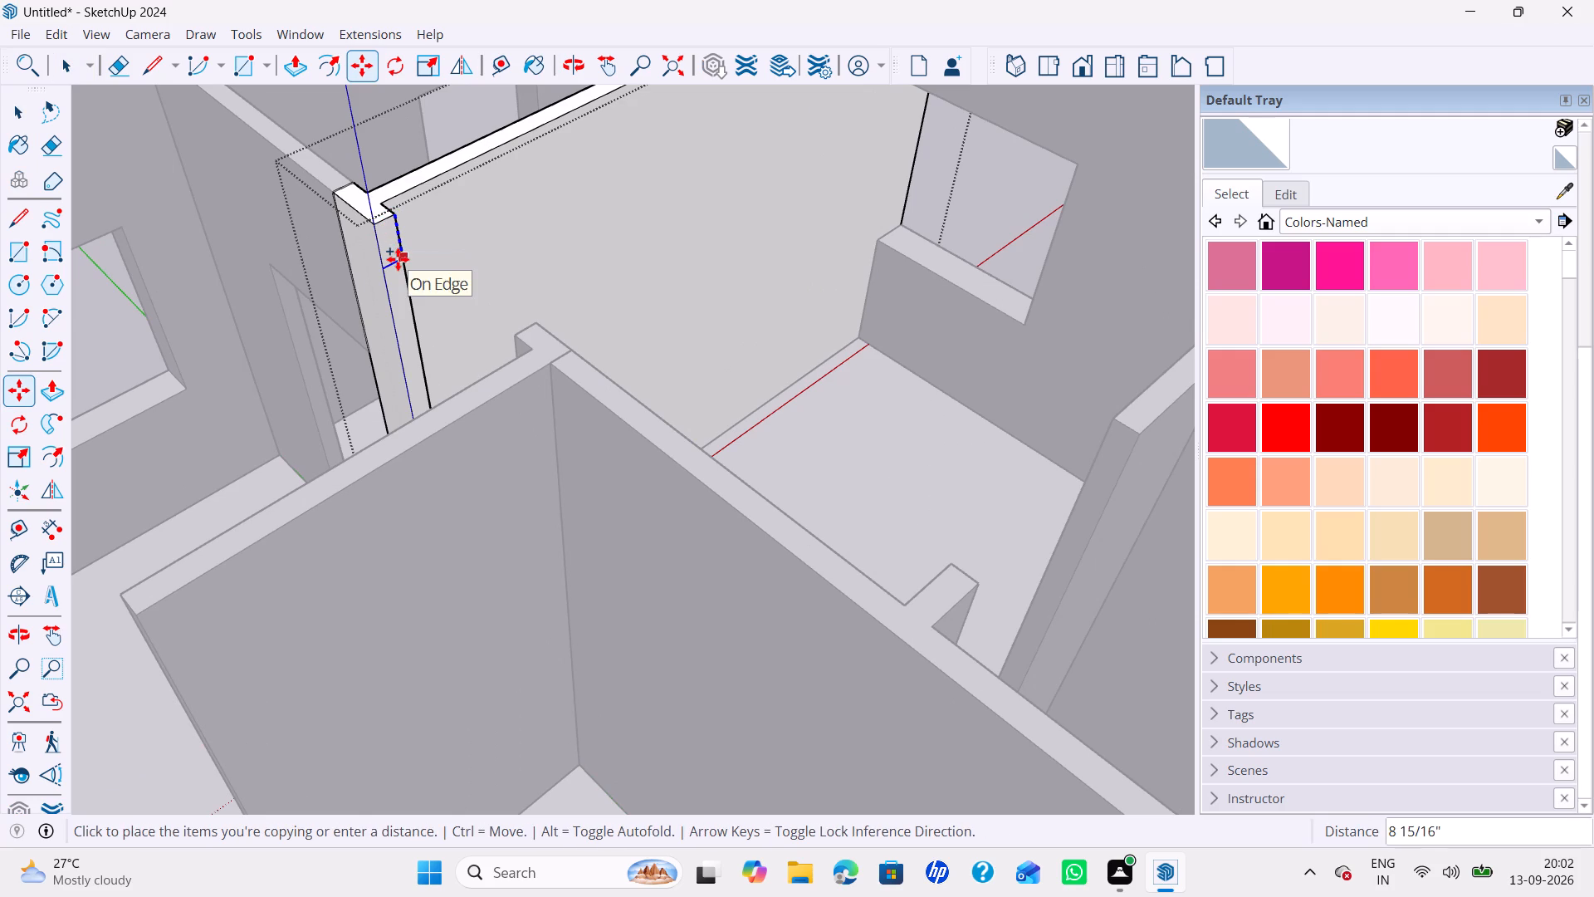
type("3'")
key("Return")
Push/Pull the upper part of the return's end face 3' across to the facing partition stub, forming a door header.
key("p")
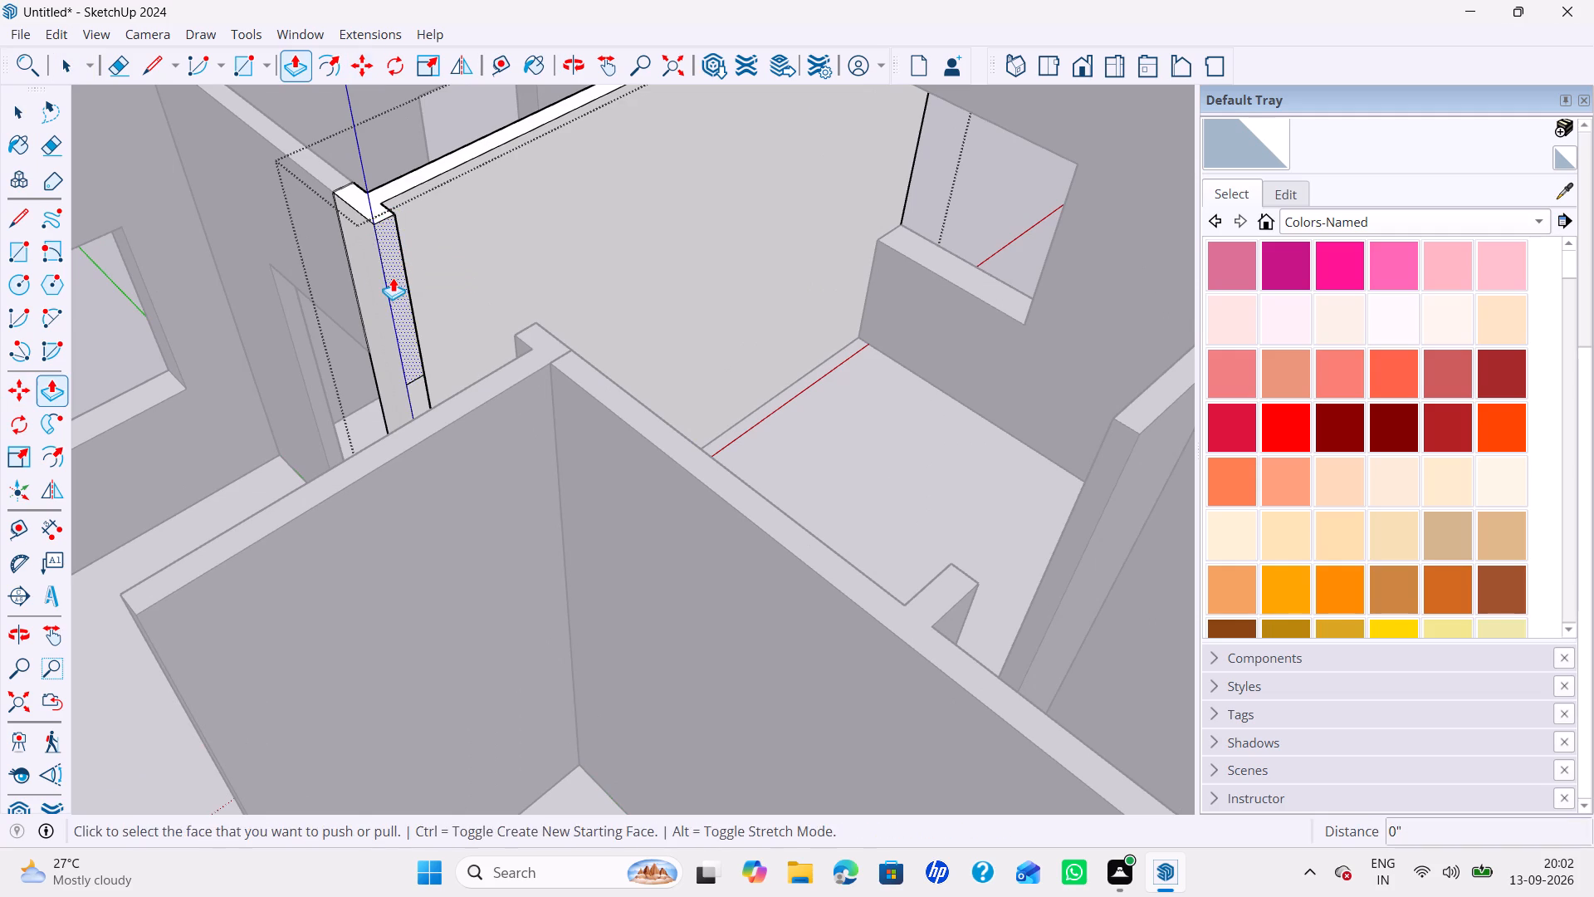
left_click(393, 277)
left_click(522, 332)
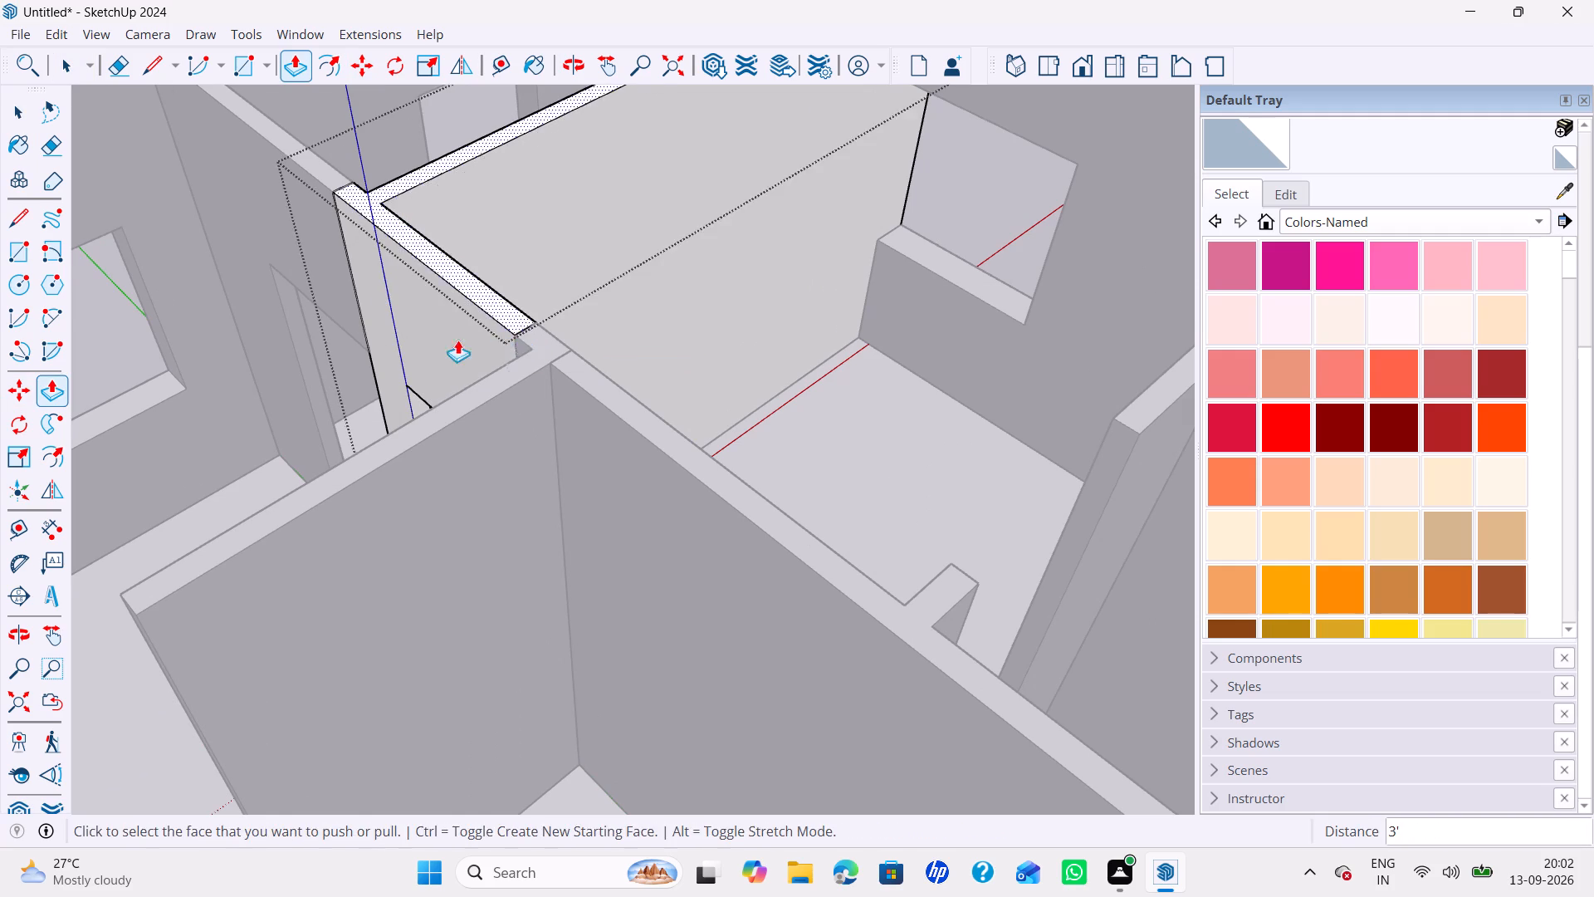
Open the partition wall ending short of the small stub and copy the top edge of its end face down 3'.
scroll(455, 341, "down", 1)
middle_click_drag(455, 342, 209, 311)
middle_click_drag(321, 341, 407, 346)
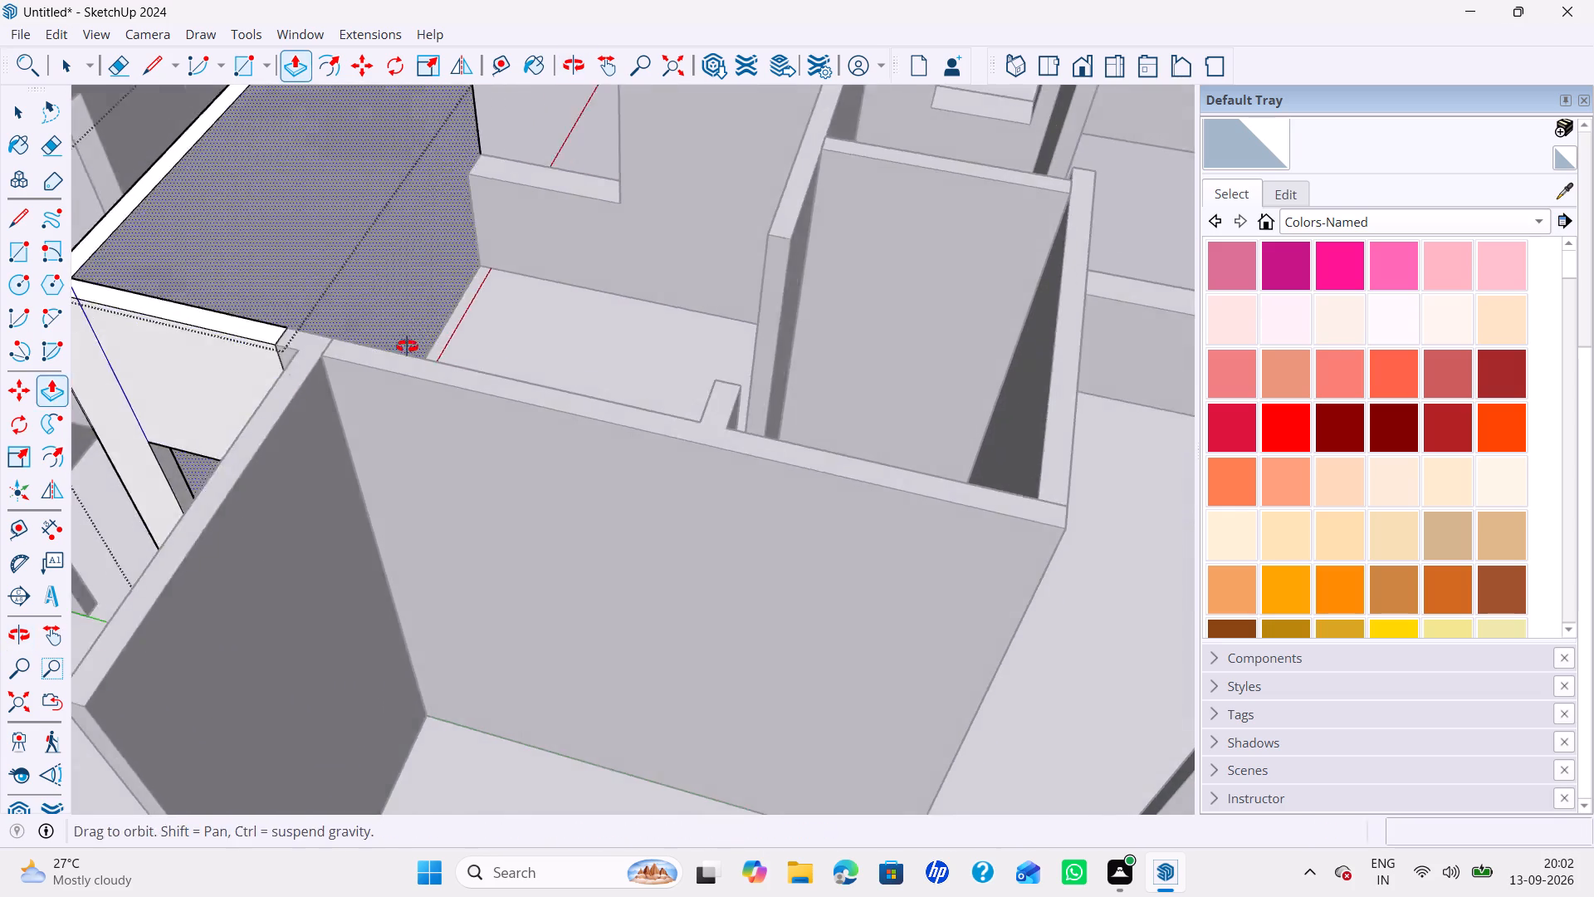
middle_click_drag(407, 346, 414, 346)
scroll(523, 354, "up", 1)
scroll(704, 335, "down", 4)
key("space")
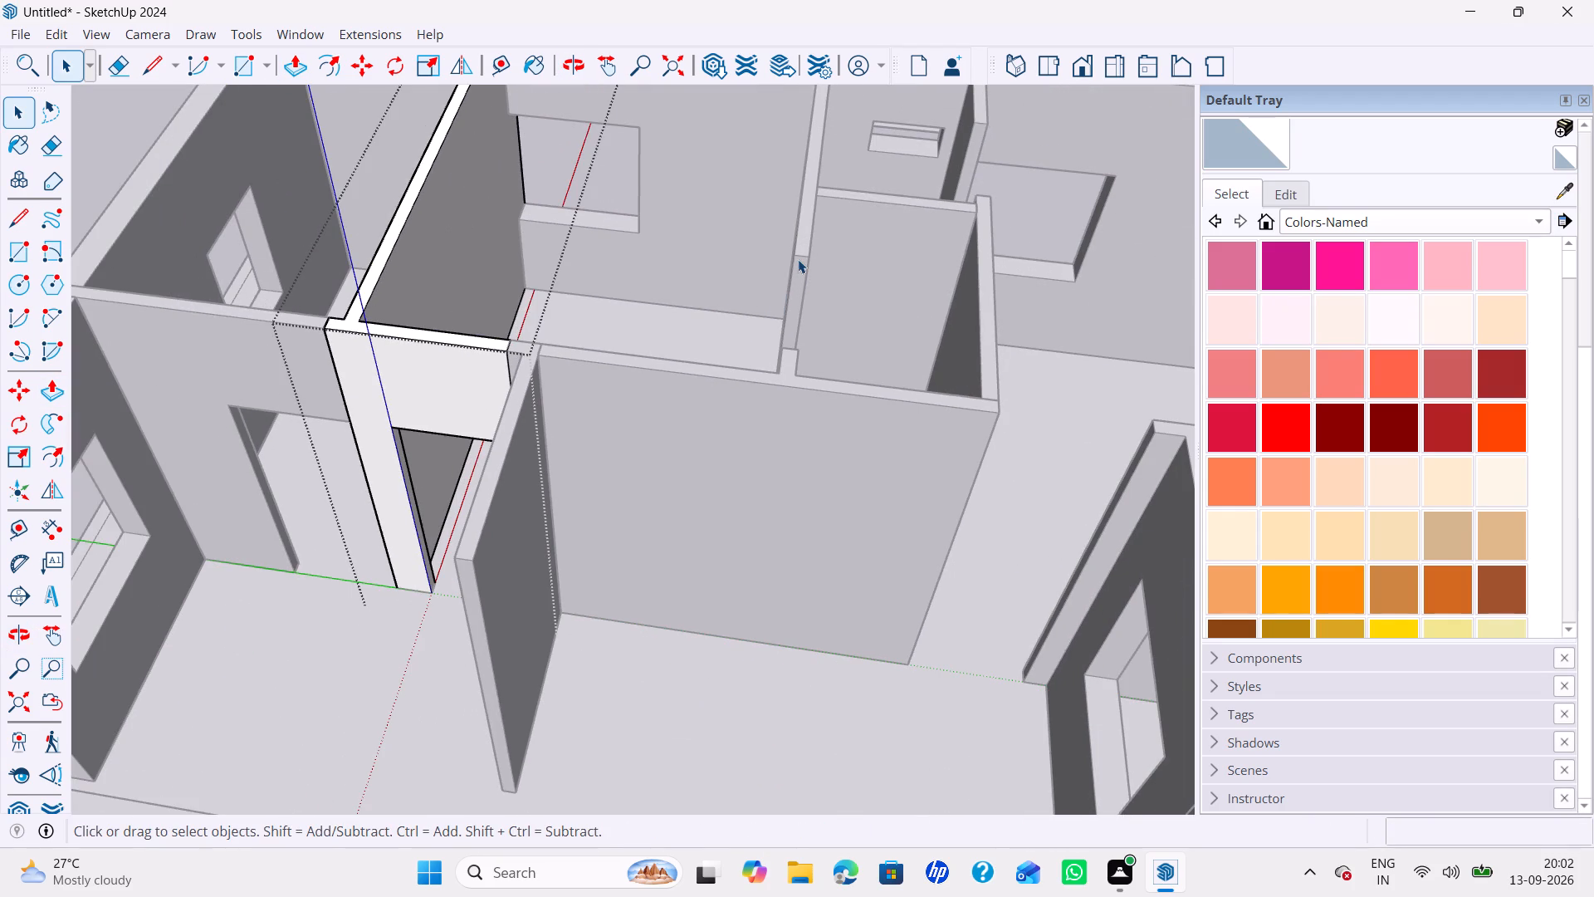
double_click(798, 259)
scroll(798, 259, "up", 5)
left_click(809, 253)
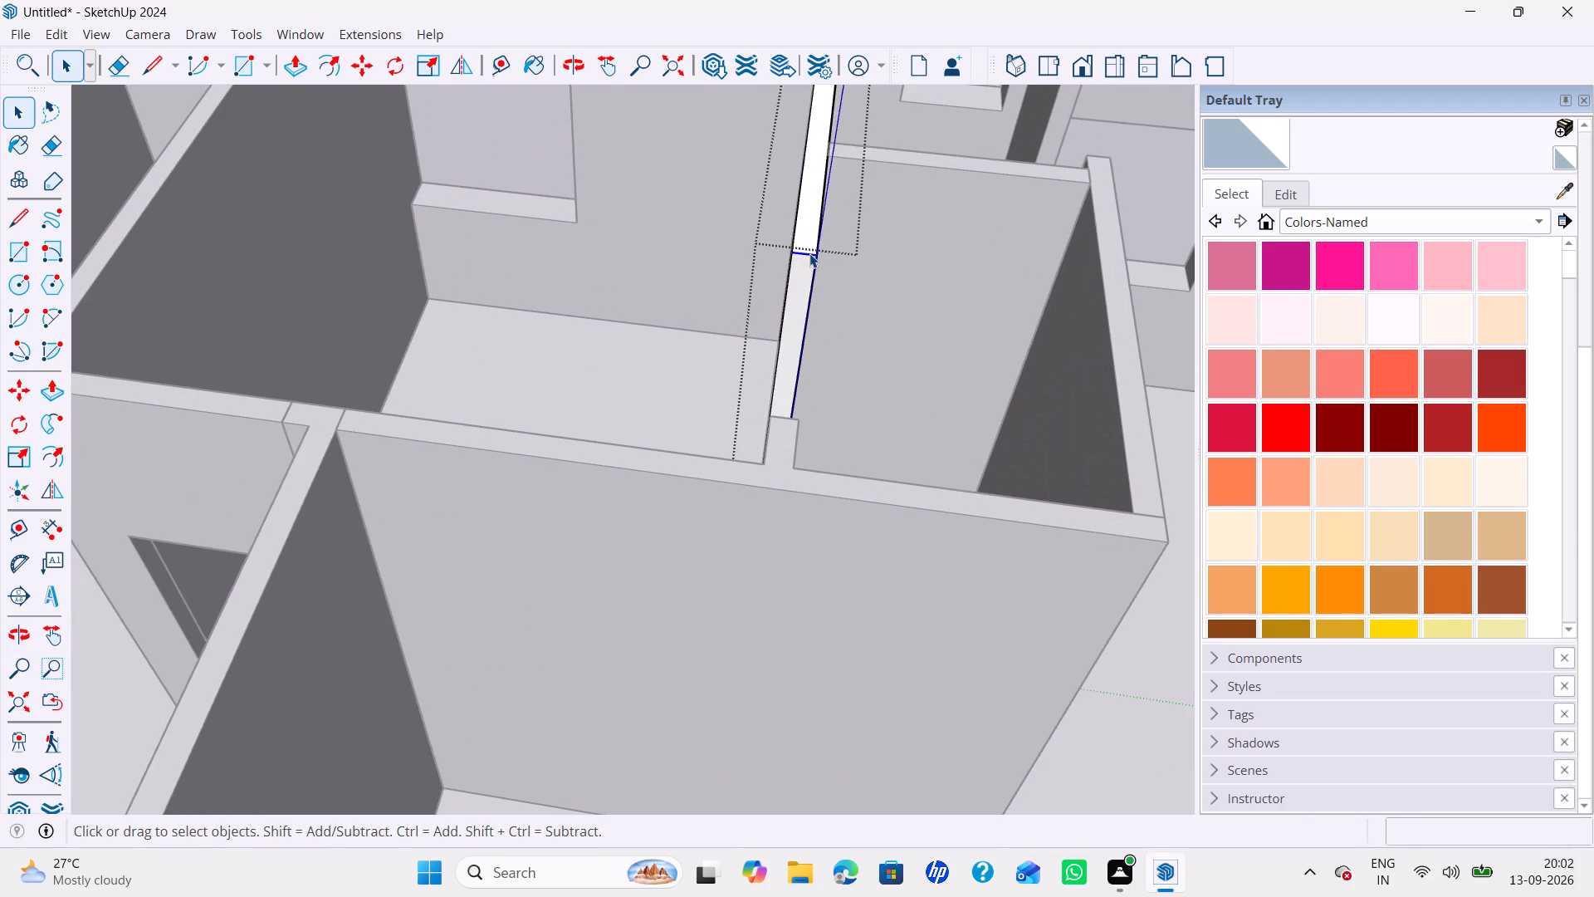
key("m")
left_click(812, 262, "ctrl")
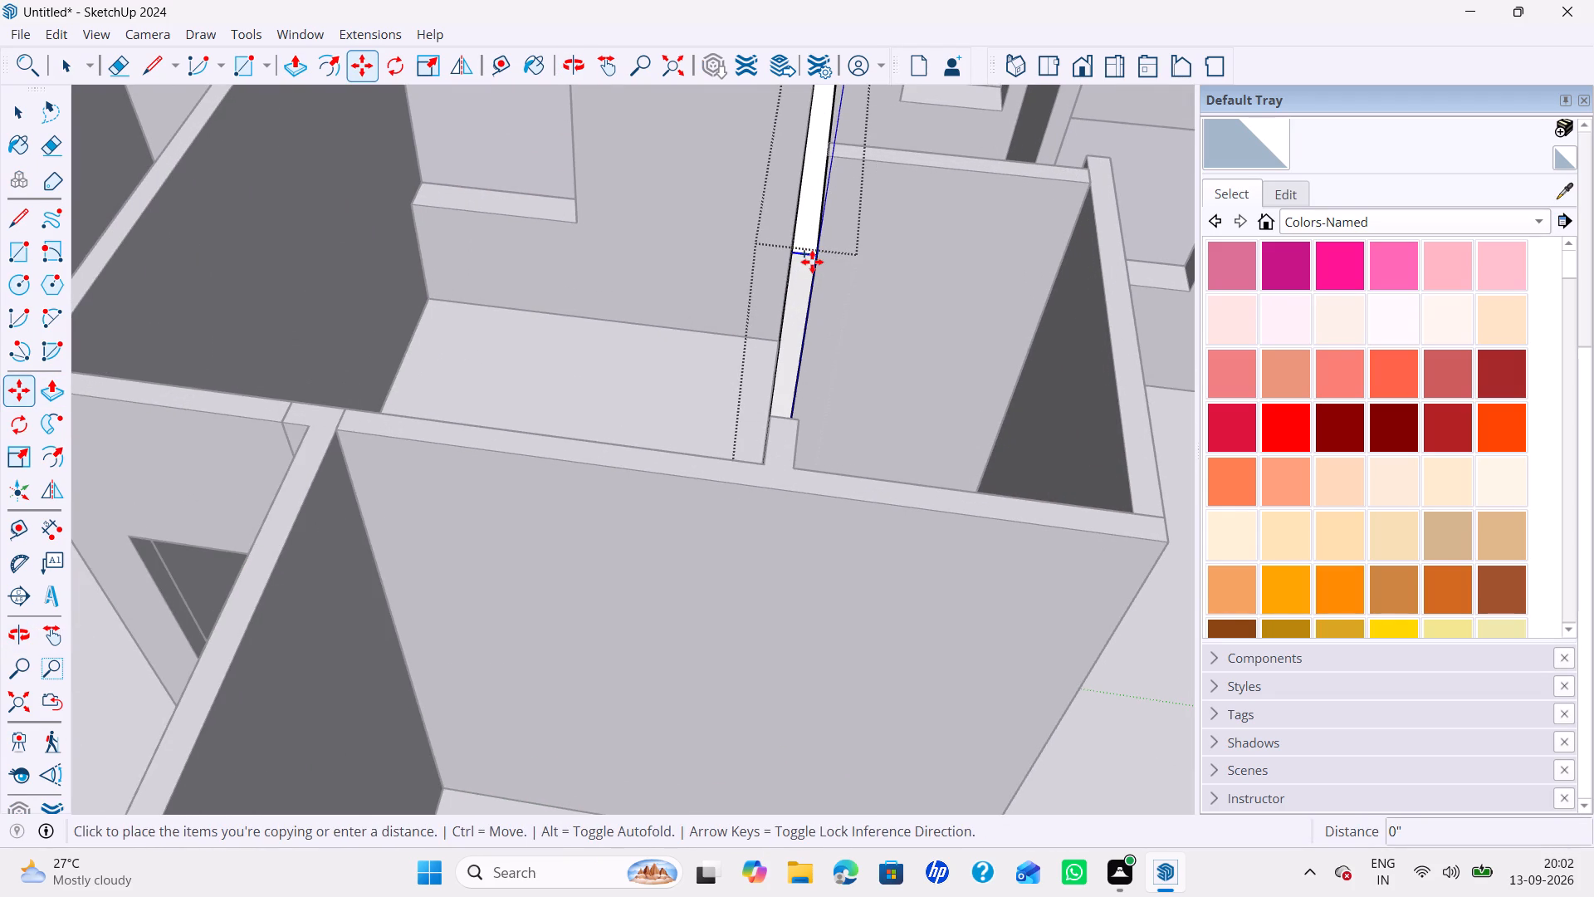
key("Up")
type("3'")
key("Return")
Push/Pull the upper part of that end face 3' across the gap to the small stub, forming a door header.
key("p")
left_click(786, 331)
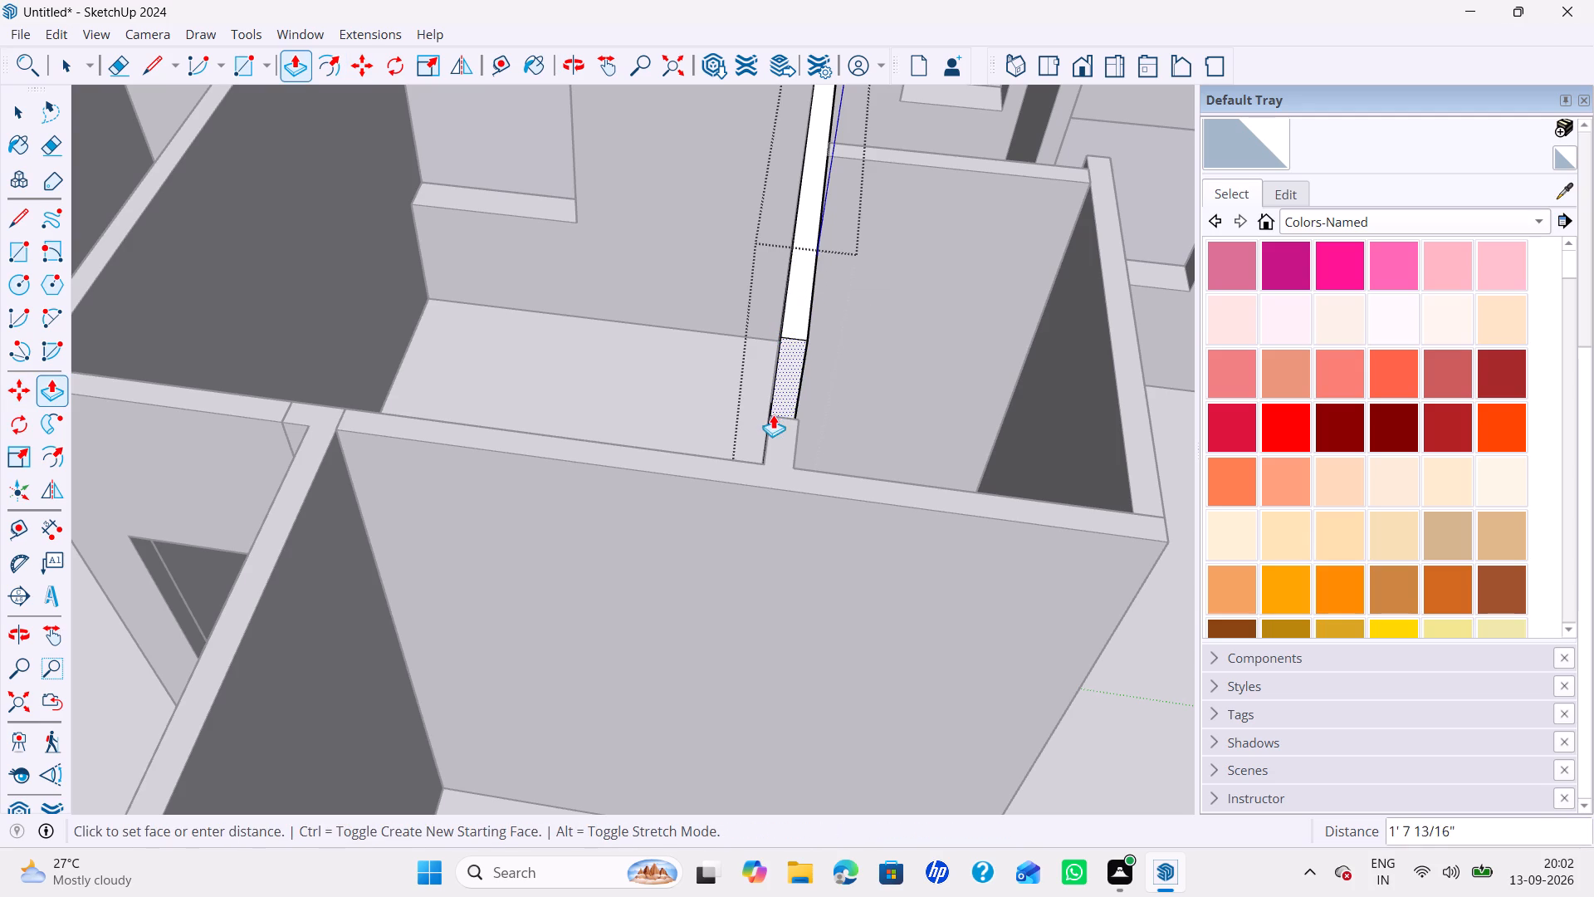
middle_click_drag(743, 424, 967, 433)
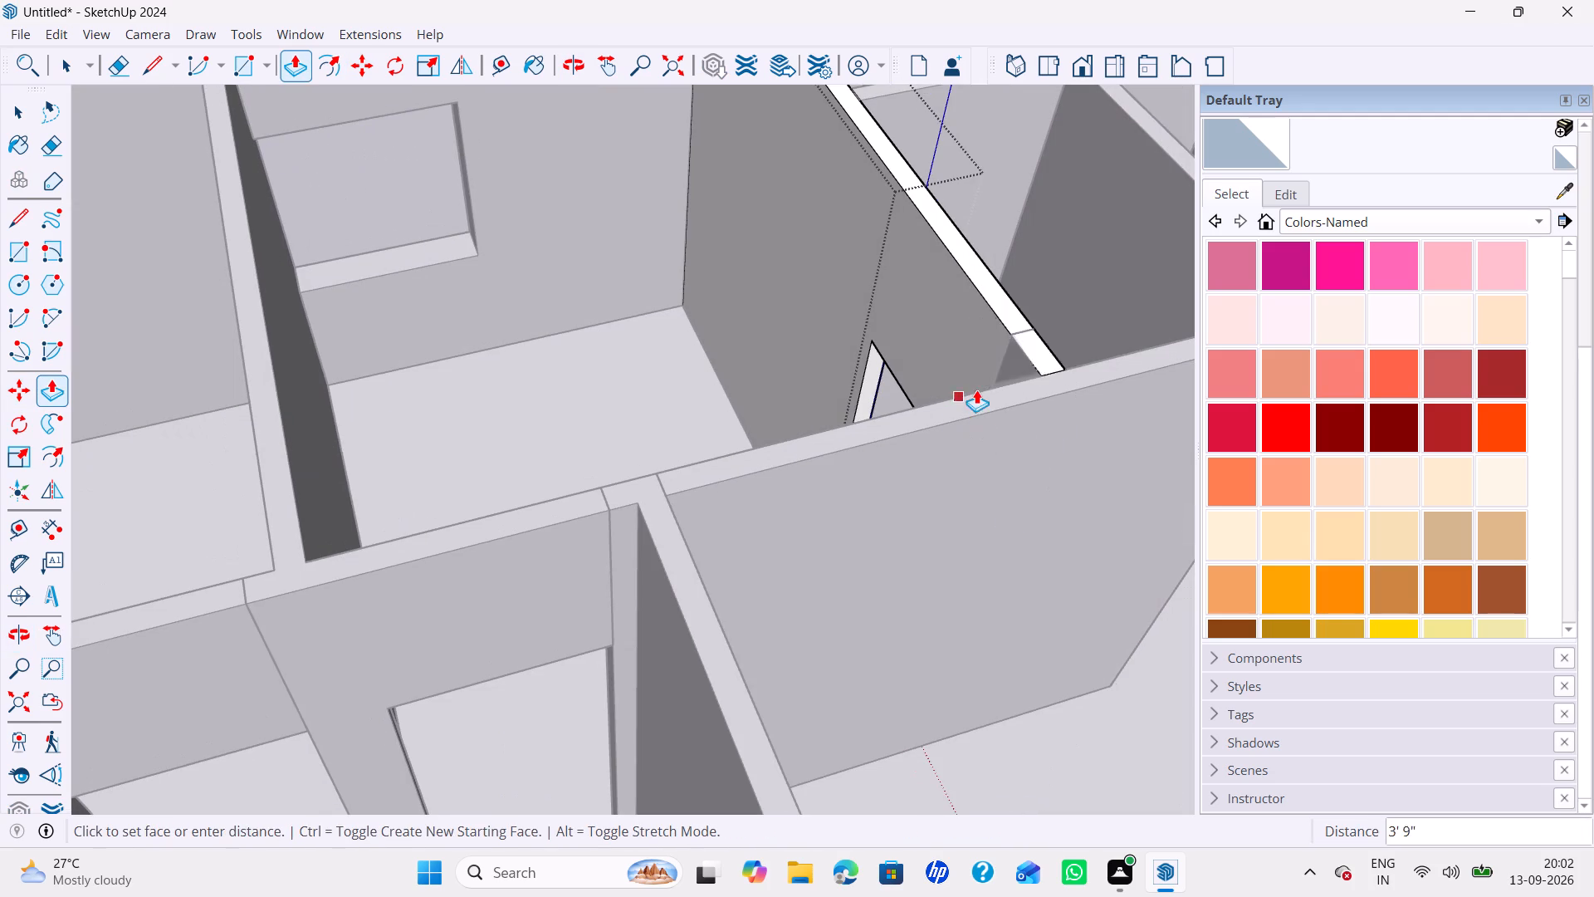
left_click(1011, 341)
Open the windowed outer wall and copy the top edge of its short return's end face down 3'.
scroll(991, 350, "down", 4)
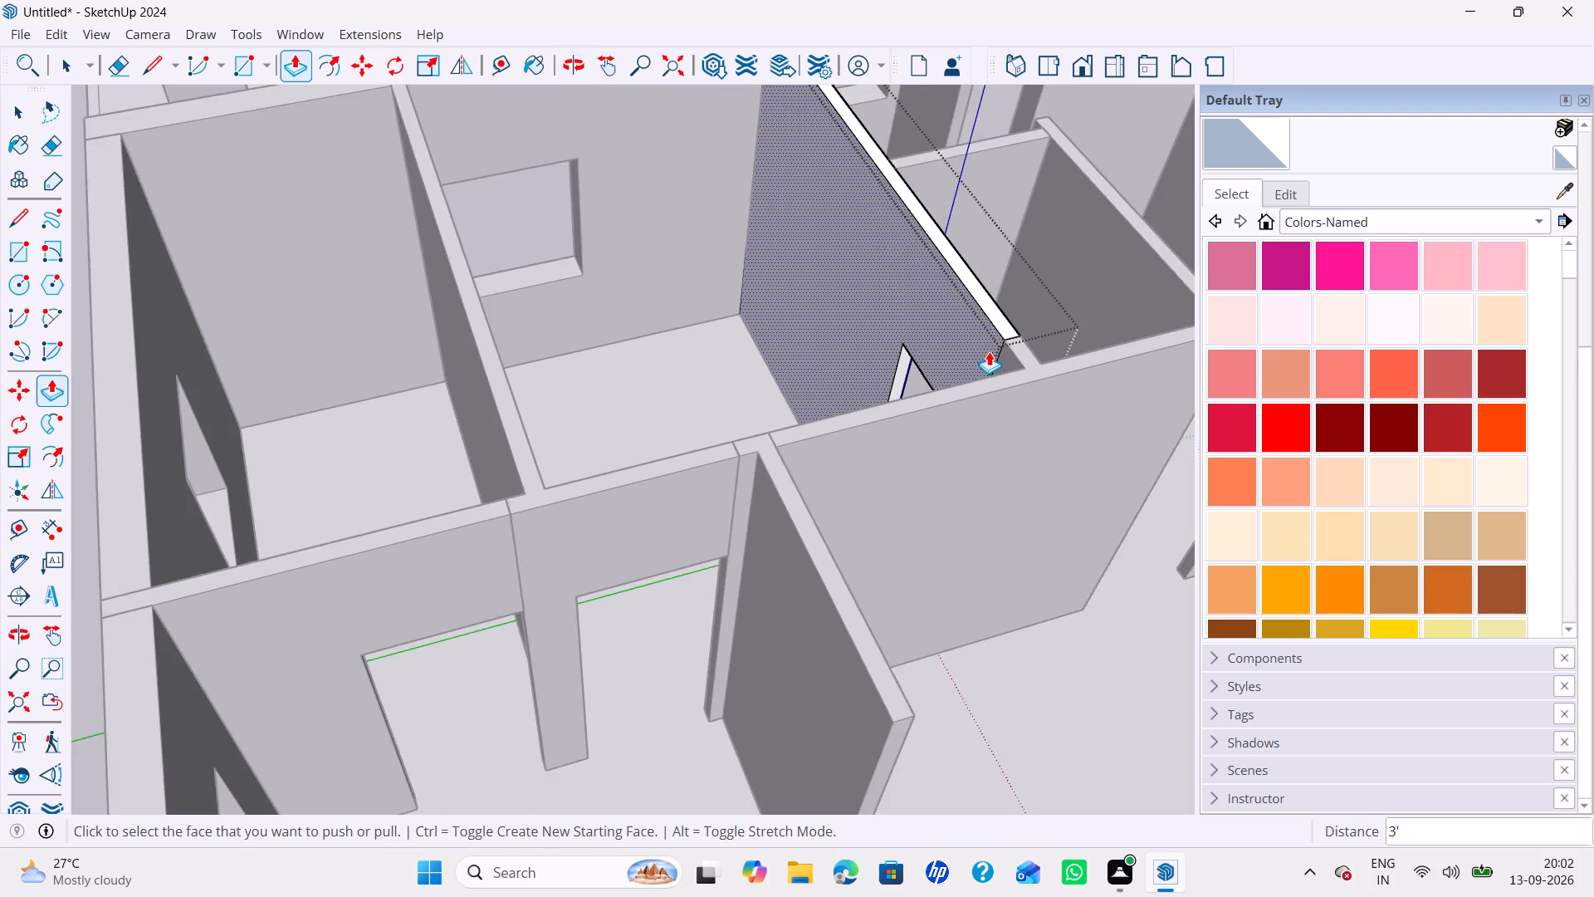
middle_click_drag(989, 351, 283, 448, "shift")
key("space")
double_click(674, 410)
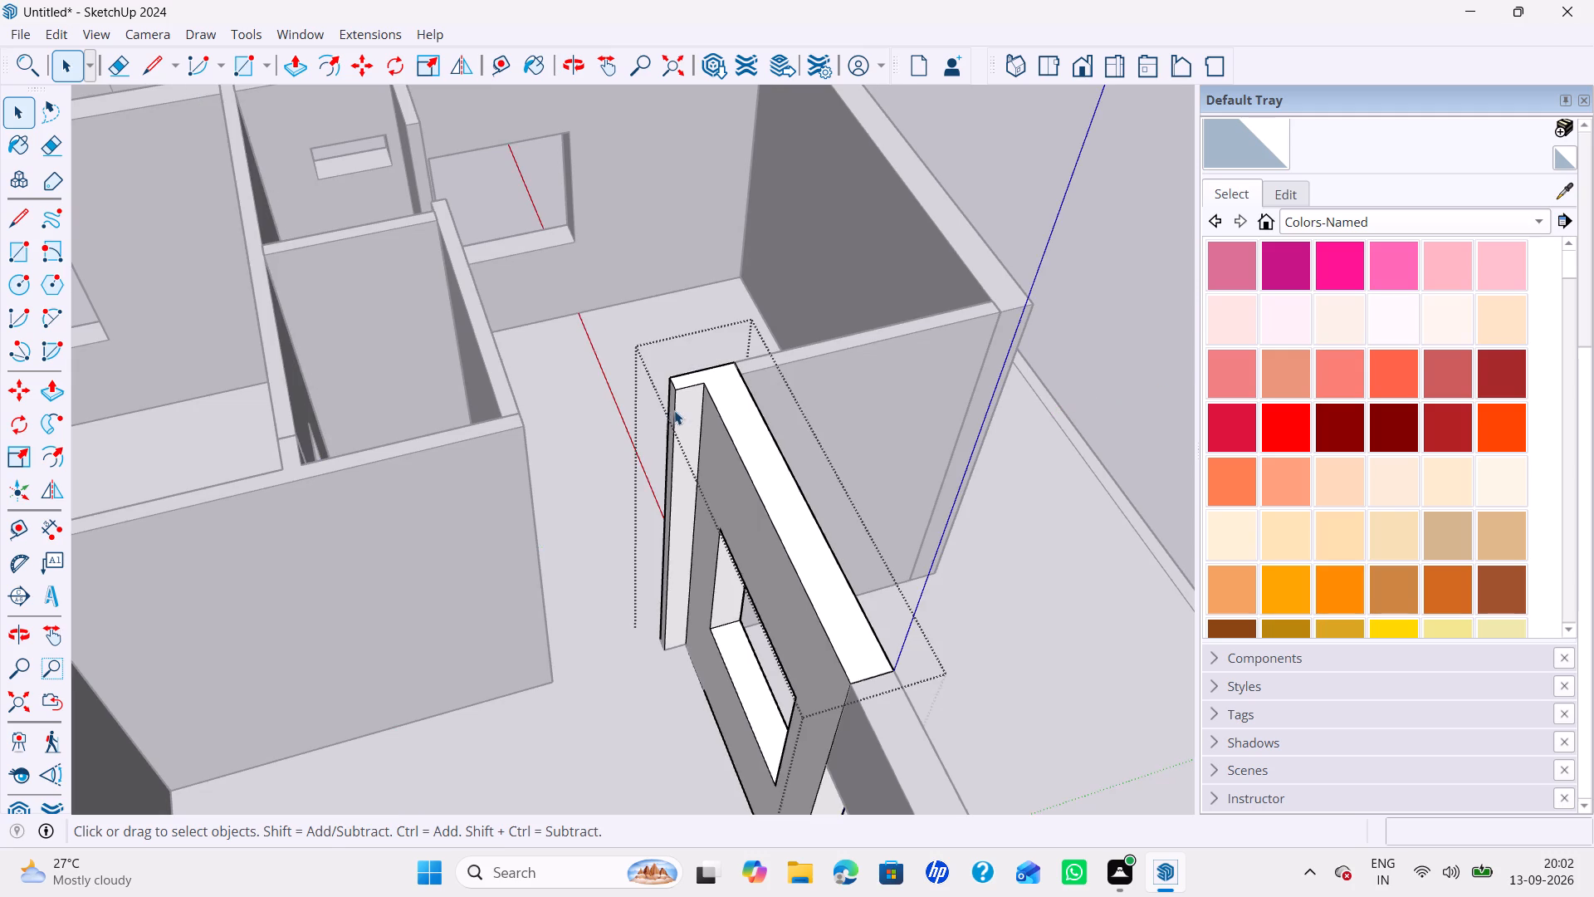
middle_click_drag(674, 410, 616, 412)
scroll(625, 414, "up", 4)
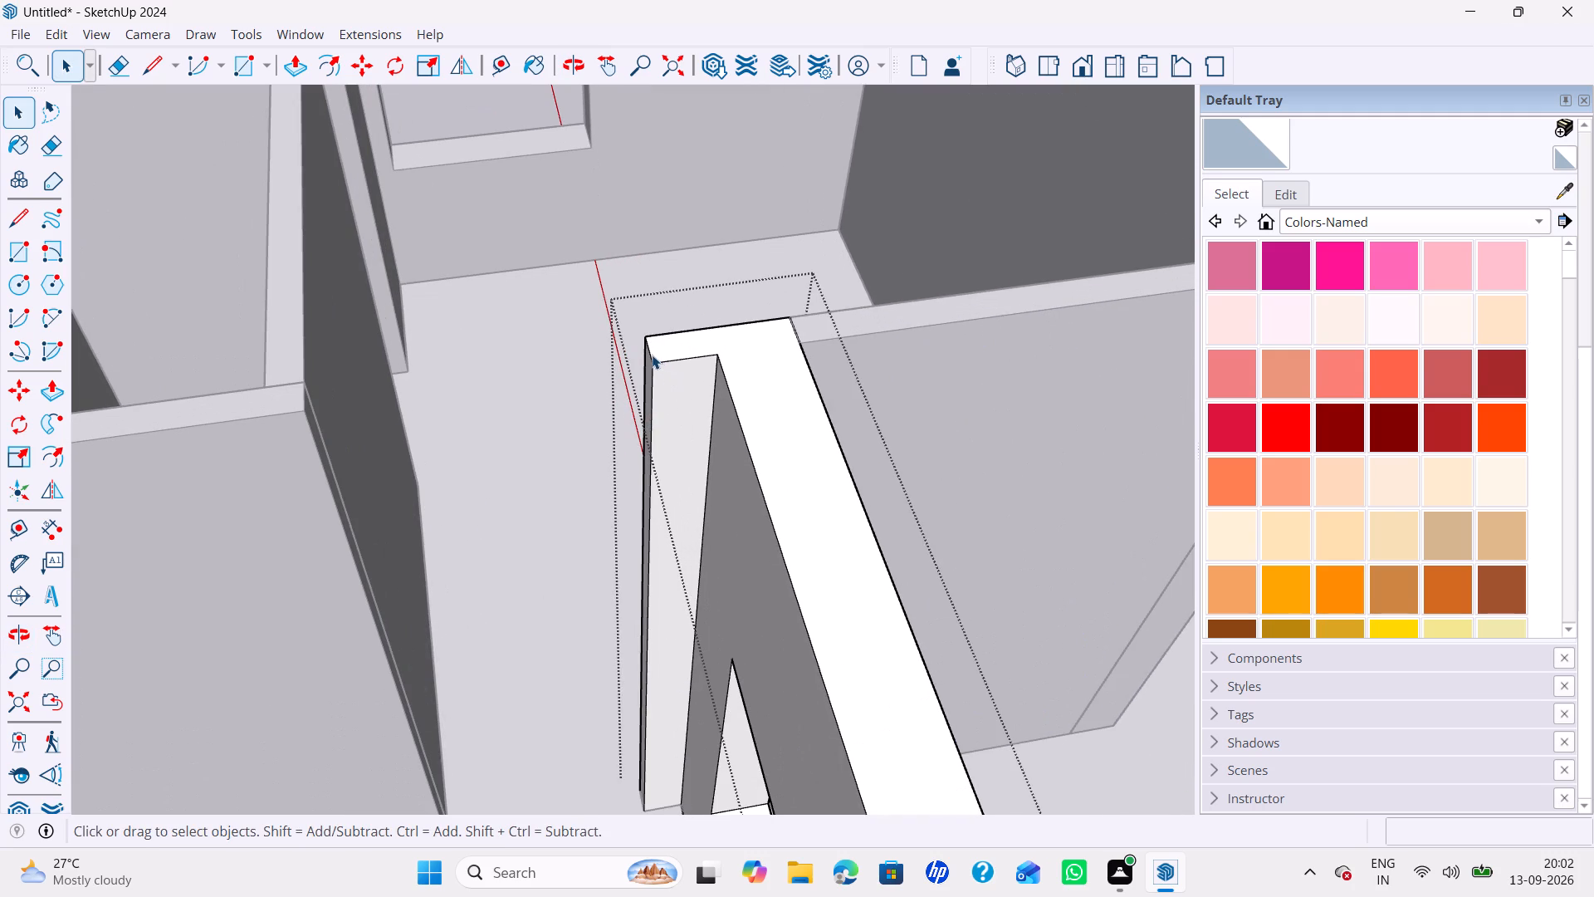
left_click(652, 355)
middle_click_drag(658, 401, 751, 414)
key("m")
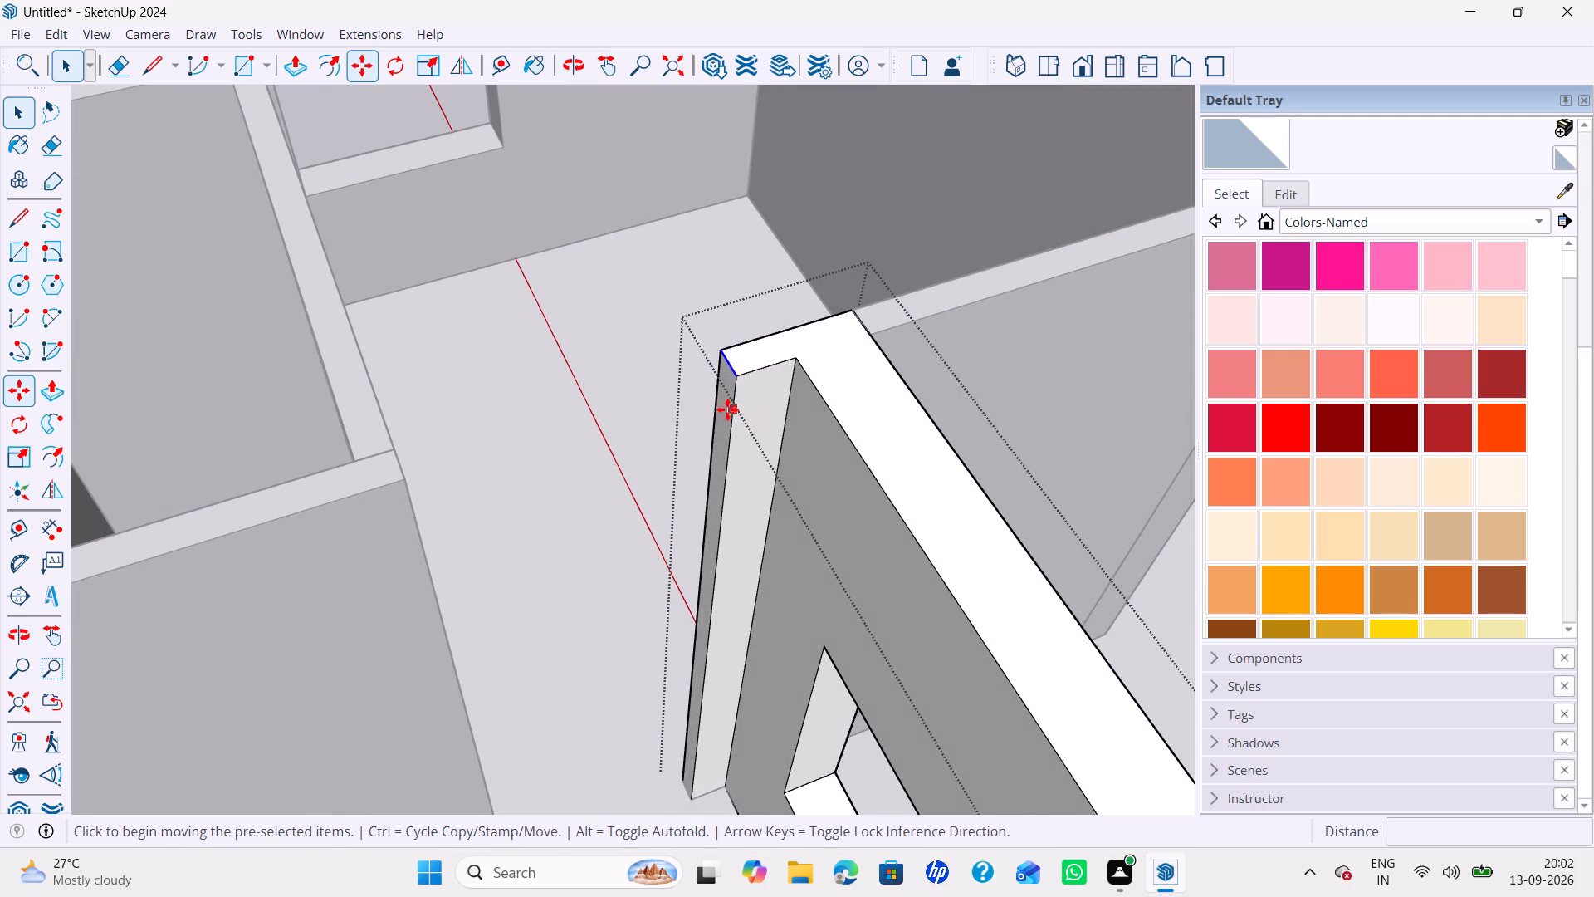
double_click(736, 378)
key("Up")
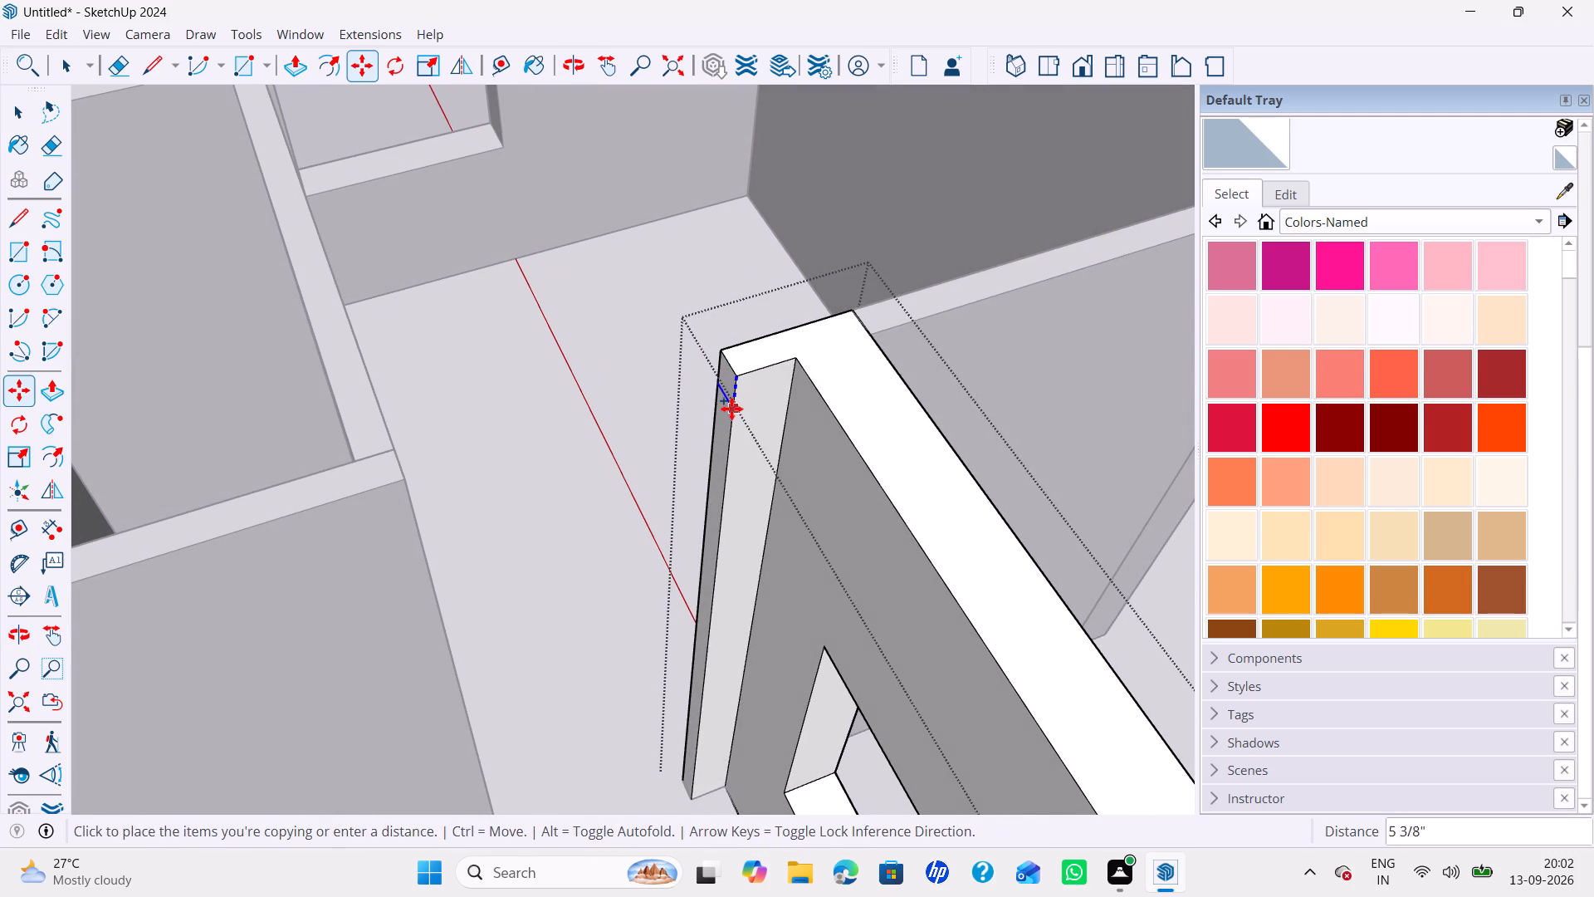
type("3'")
key("Return")
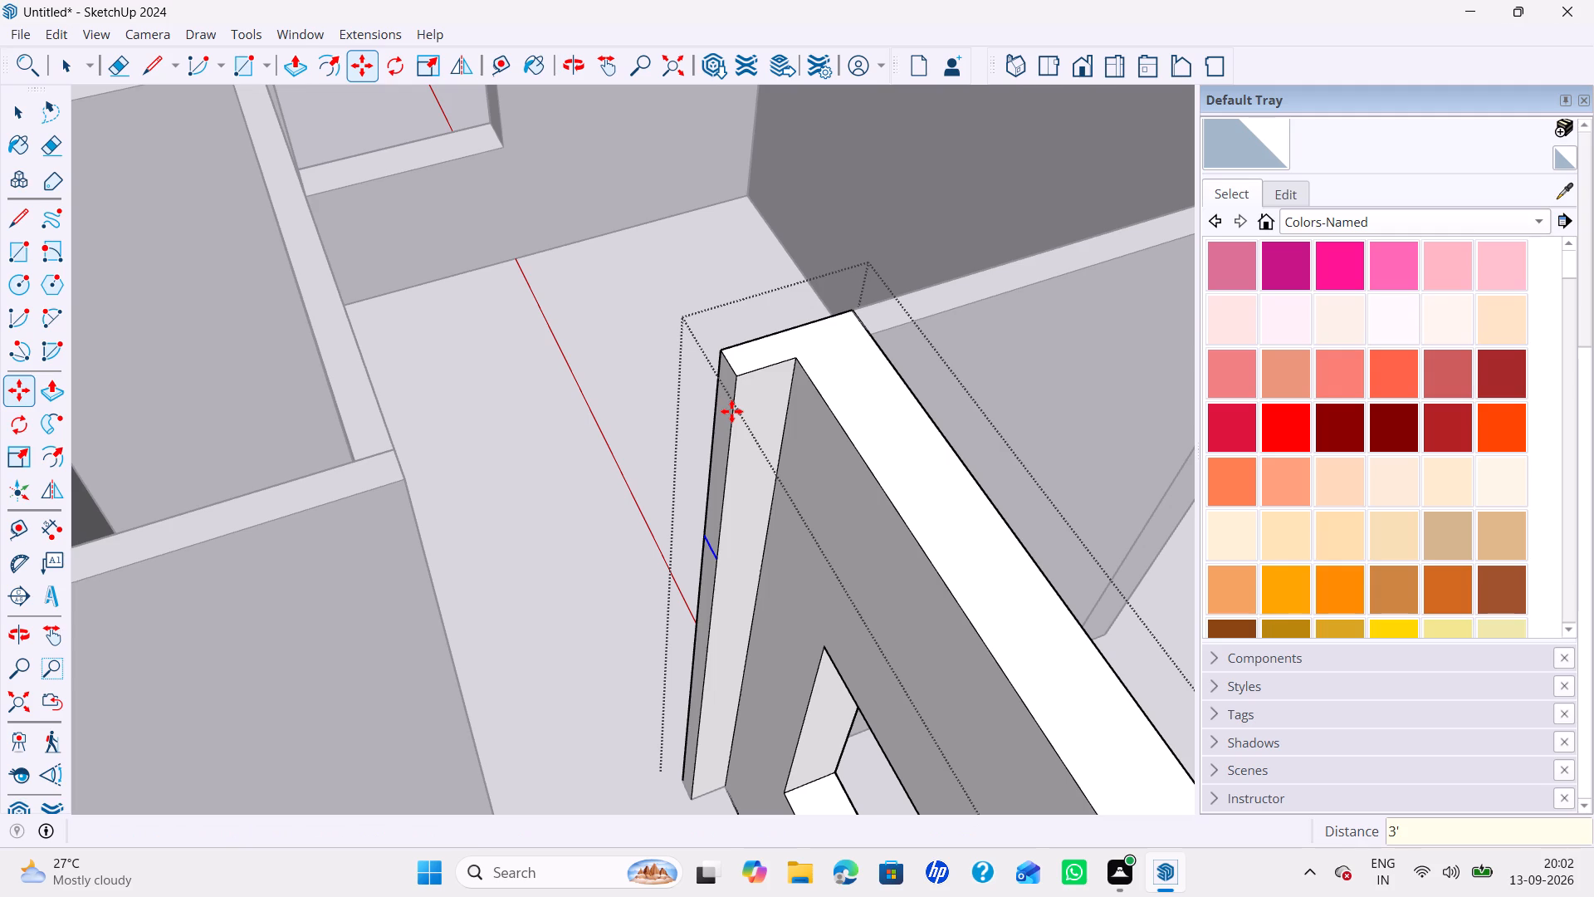
Push/Pull the upper part of the return's end face 3' across to the facing partition, forming a door header.
key("p")
left_click(718, 446)
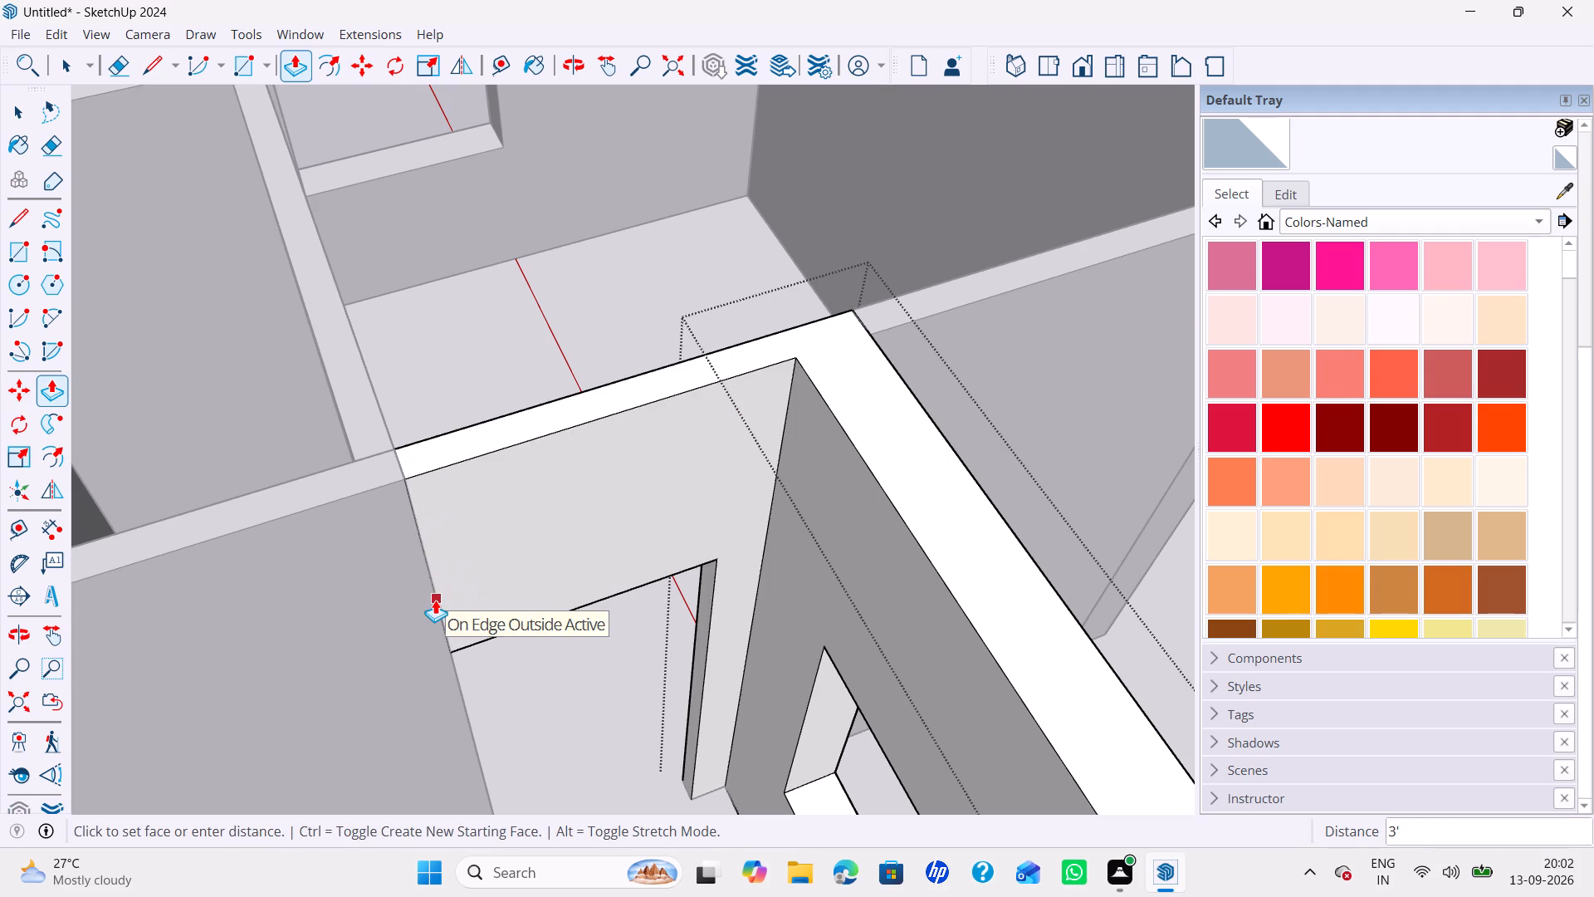
left_click(435, 604)
key("space")
scroll(458, 547, "down", 13)
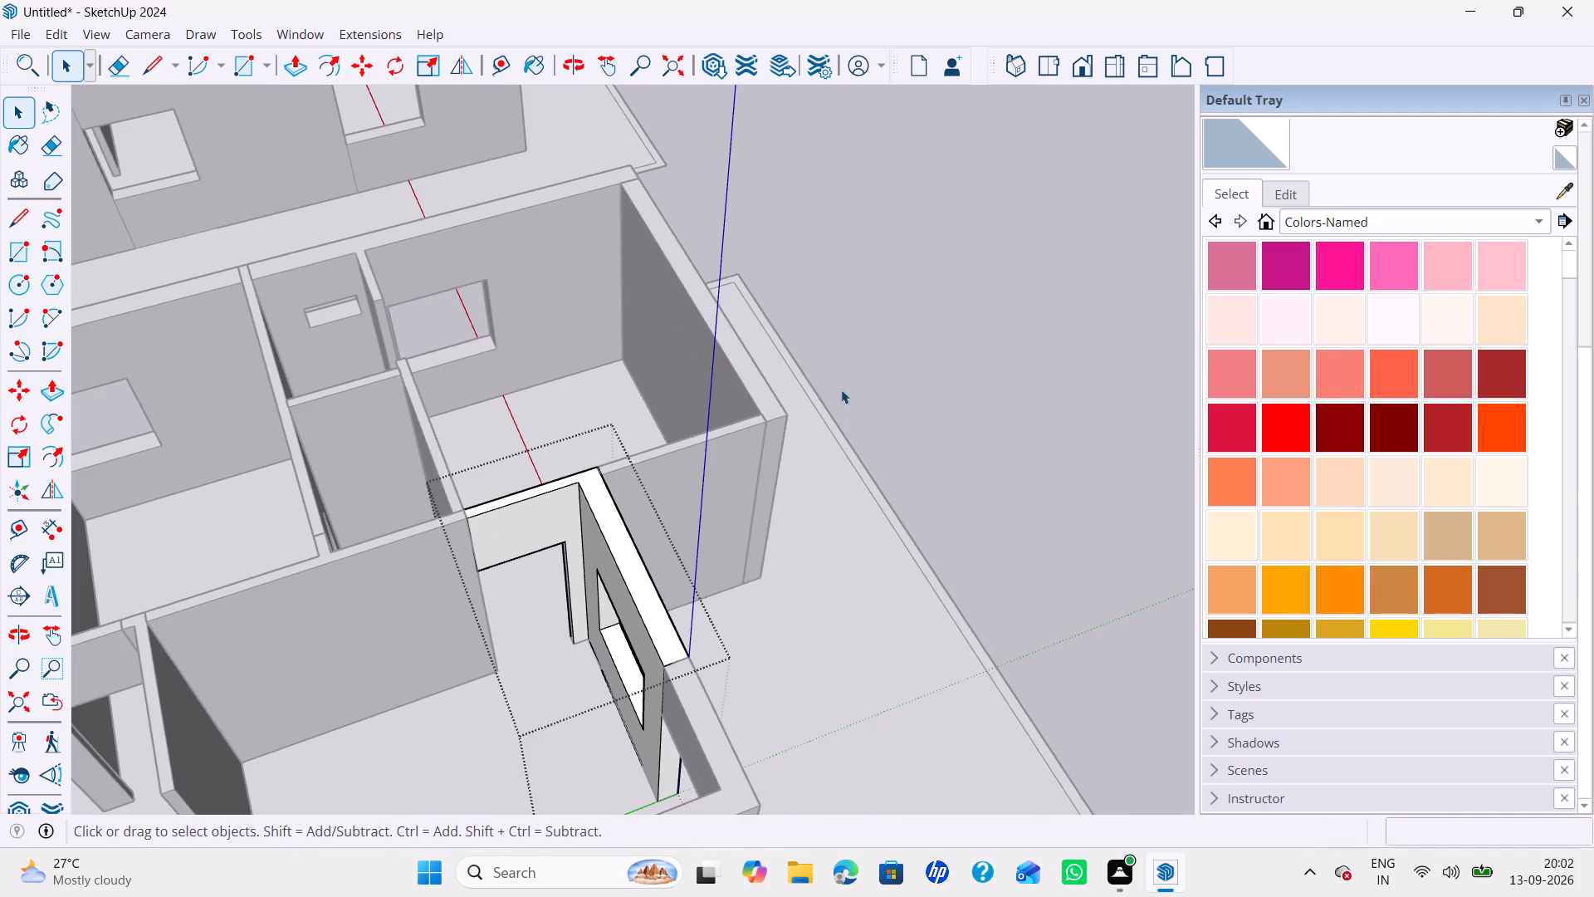
left_click(913, 350)
In the house with the projecting front room, open the windowed side wall and copy its return's top end edge down 3'.
scroll(709, 430, "down", 4)
middle_click_drag(702, 435, 0, 492)
scroll(467, 356, "up", 3)
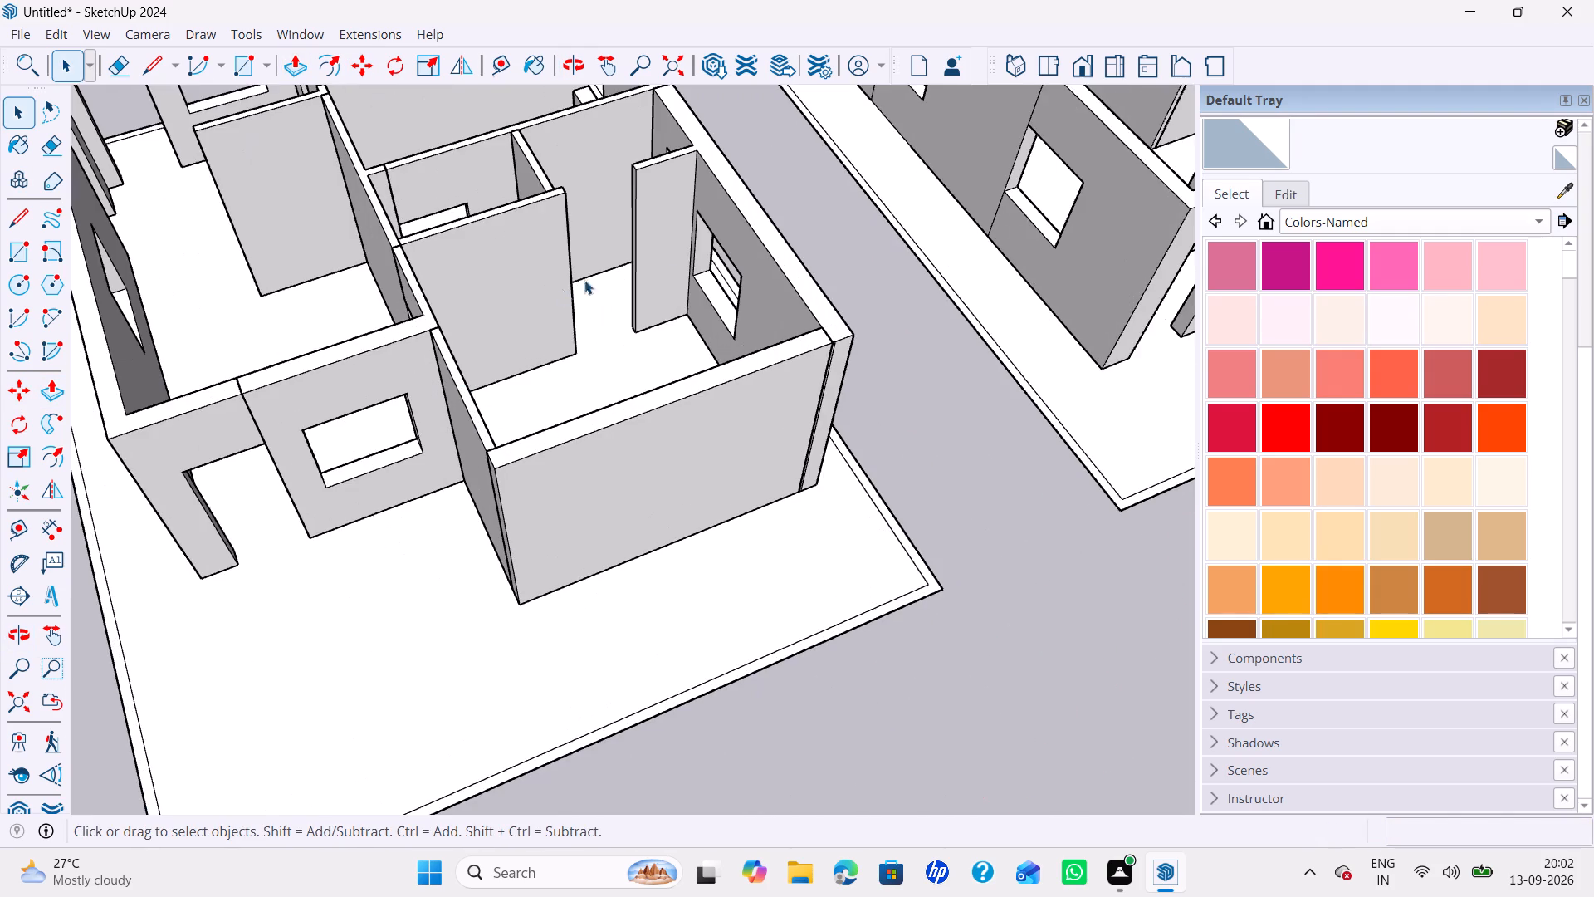
scroll(597, 214, "up", 3)
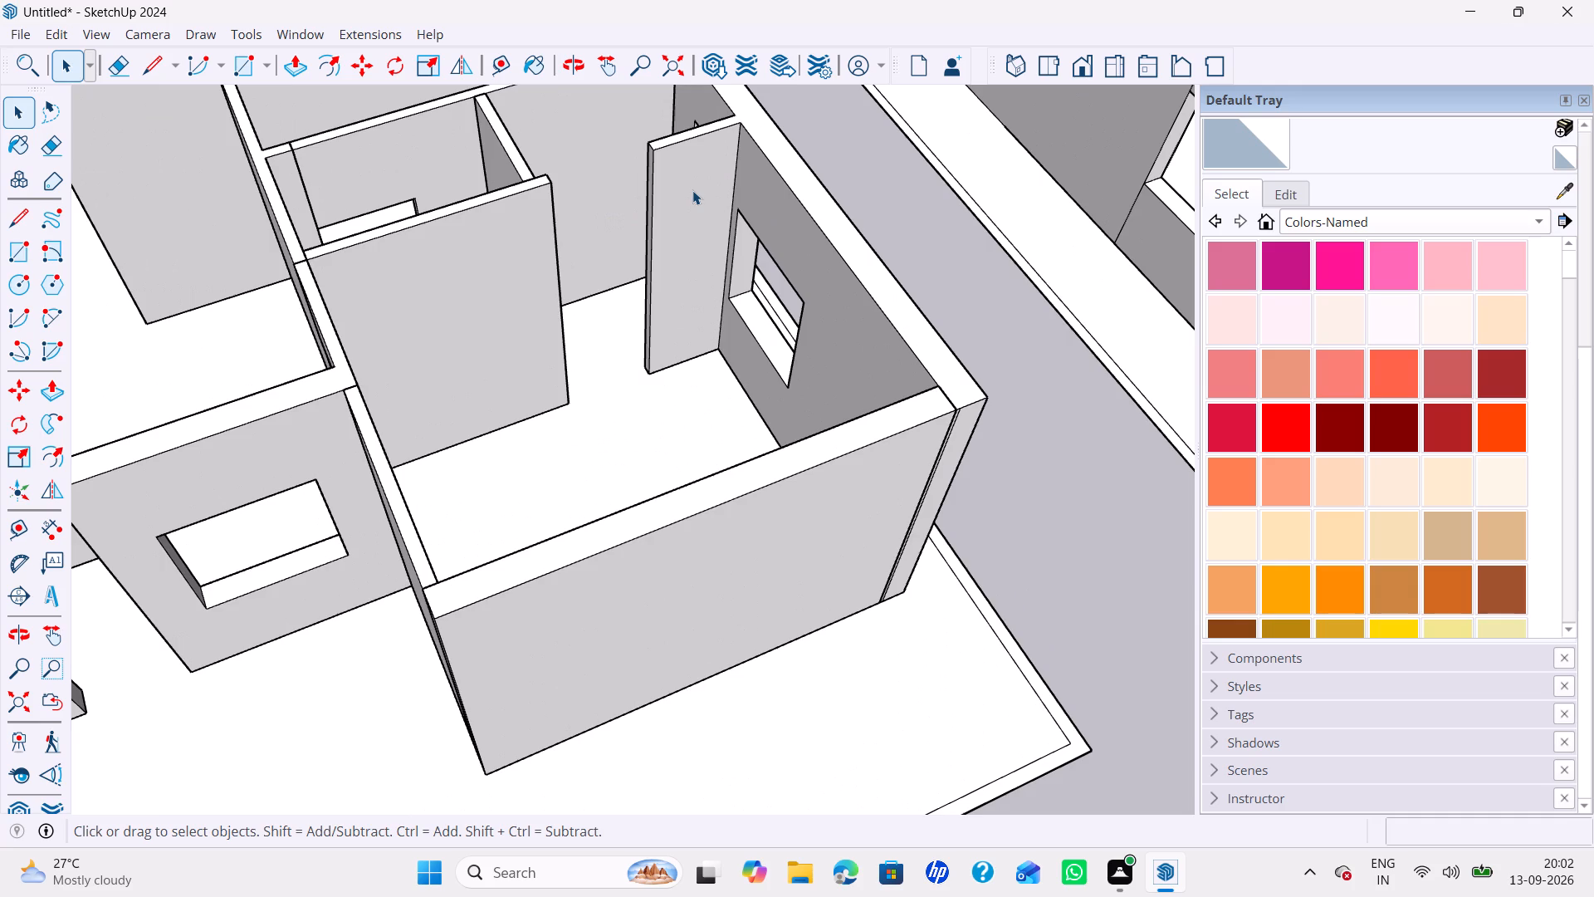
double_click(692, 190)
scroll(680, 157, "up", 8)
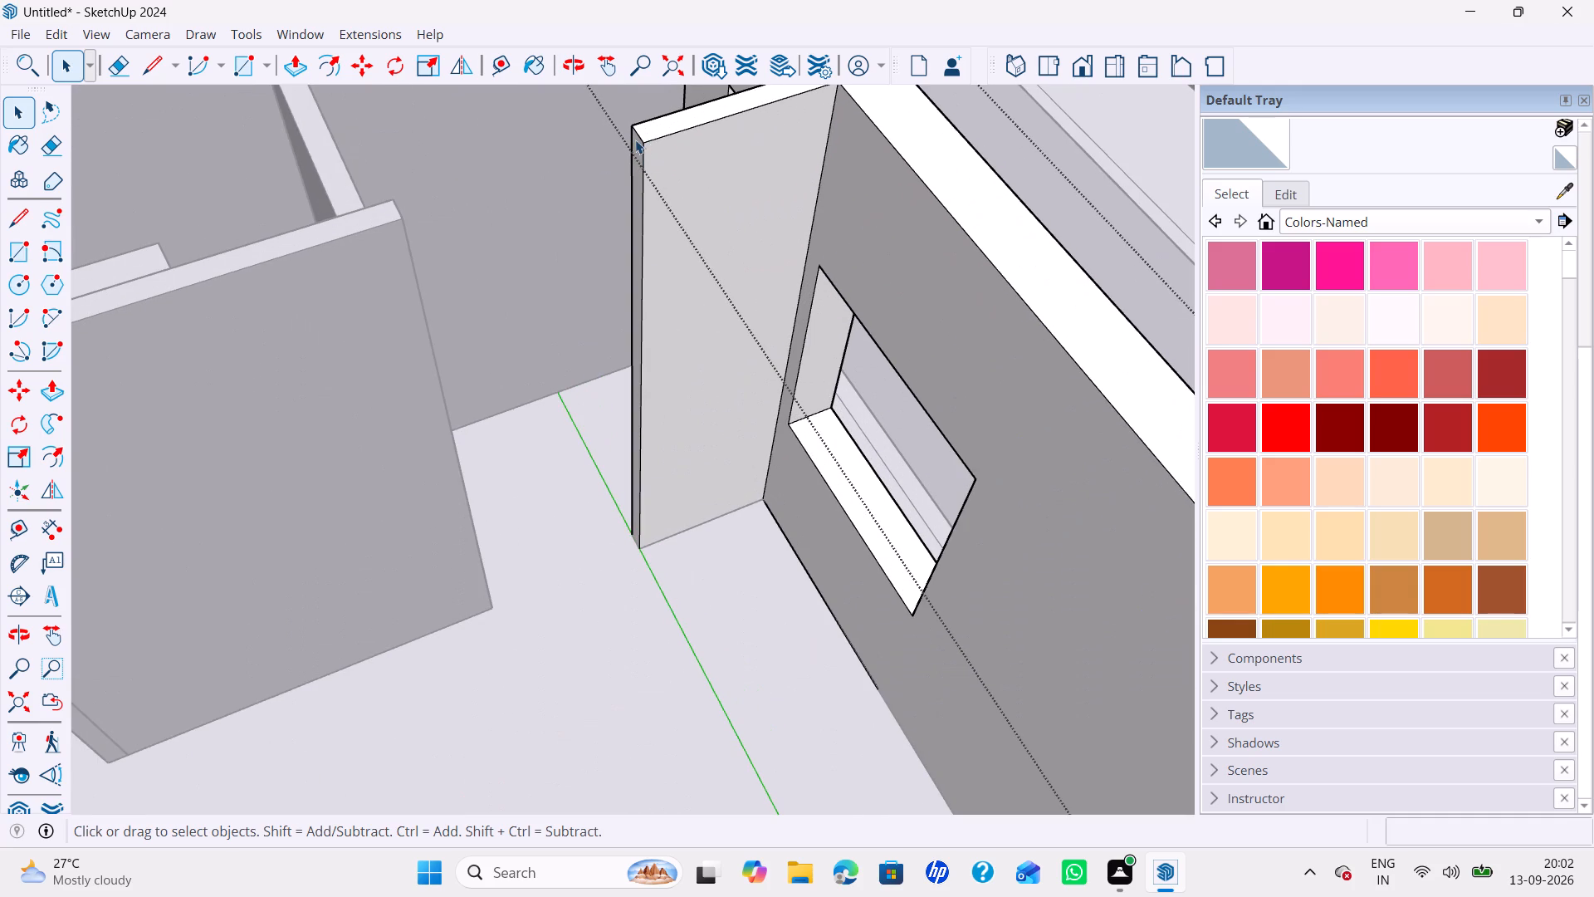
left_click(641, 136)
key("m")
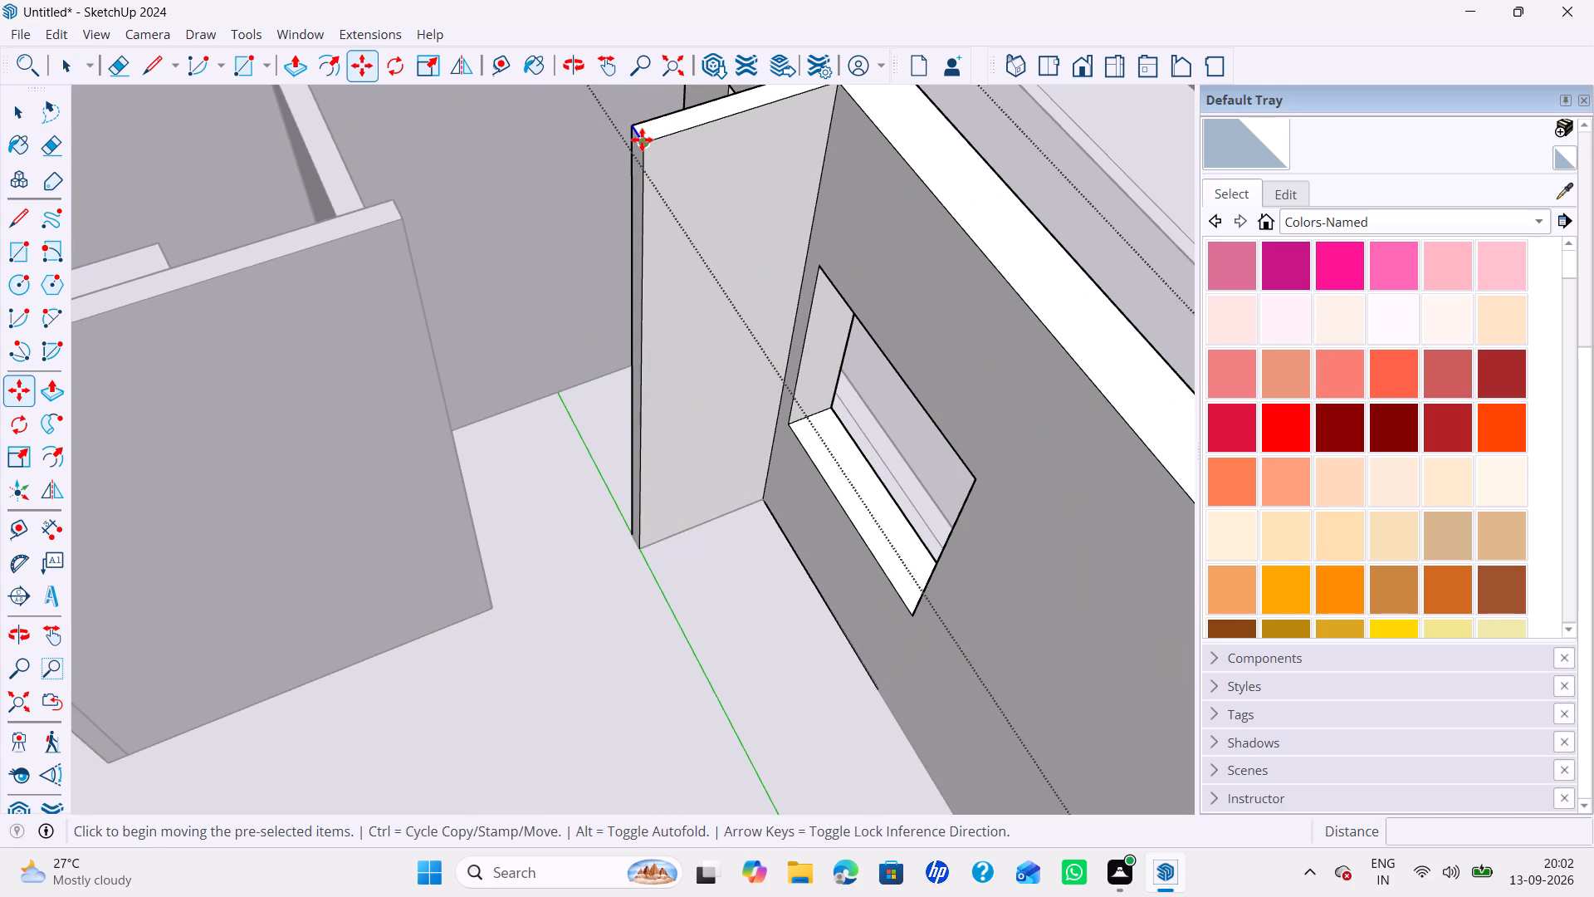
left_click(642, 140)
key("Up")
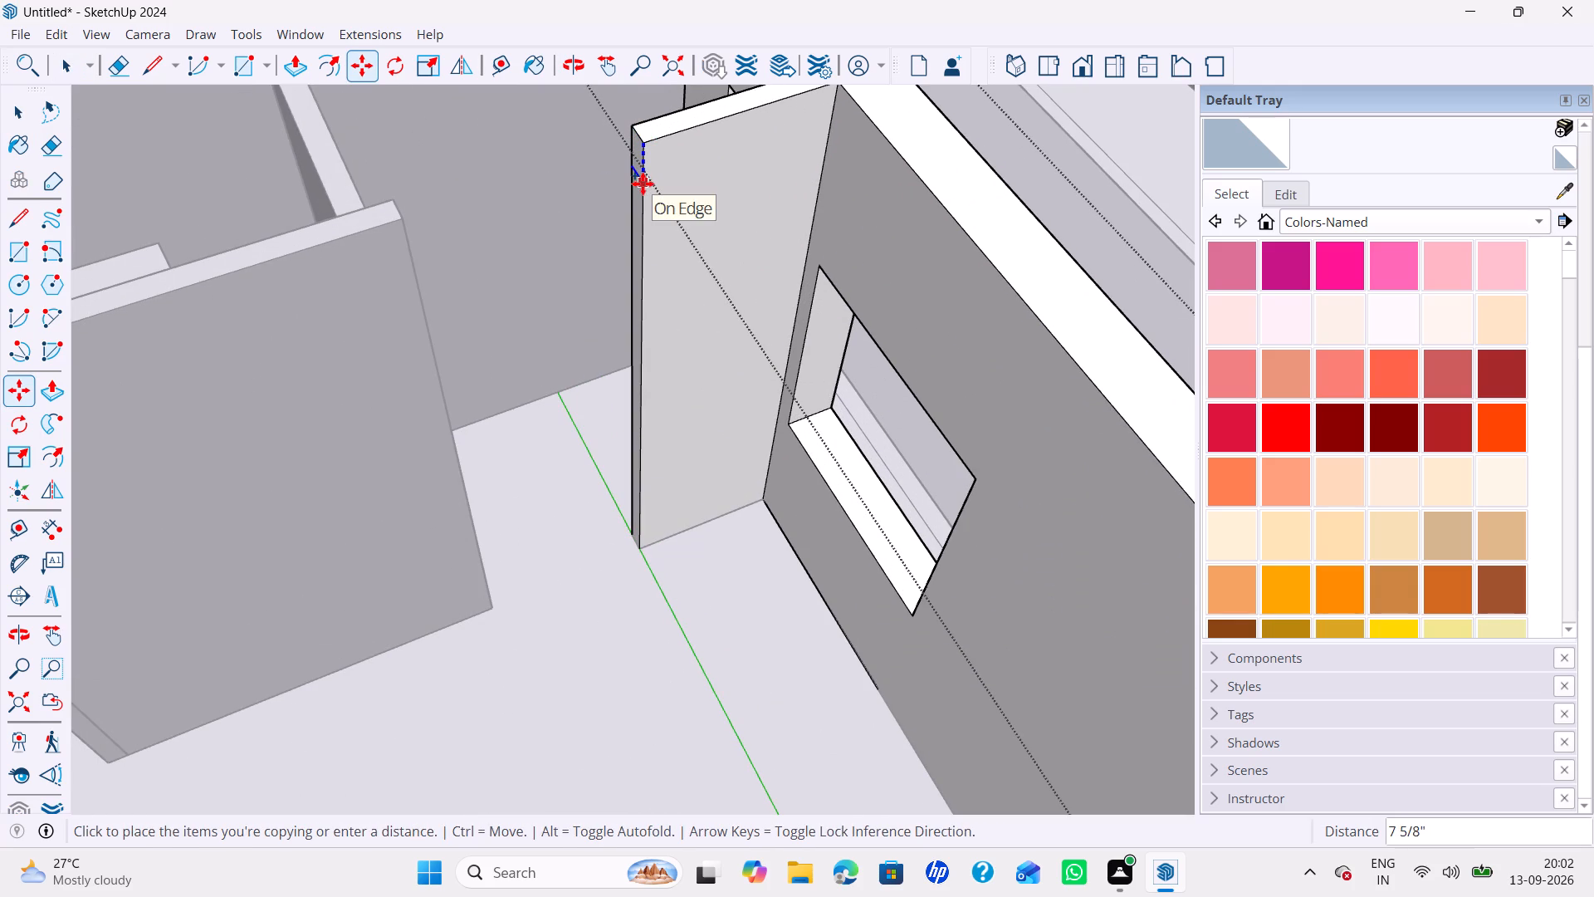
type("3'")
key("Return")
Push/Pull the upper part of that return's end face across the gap to the facing partition, forming a door header.
key("p")
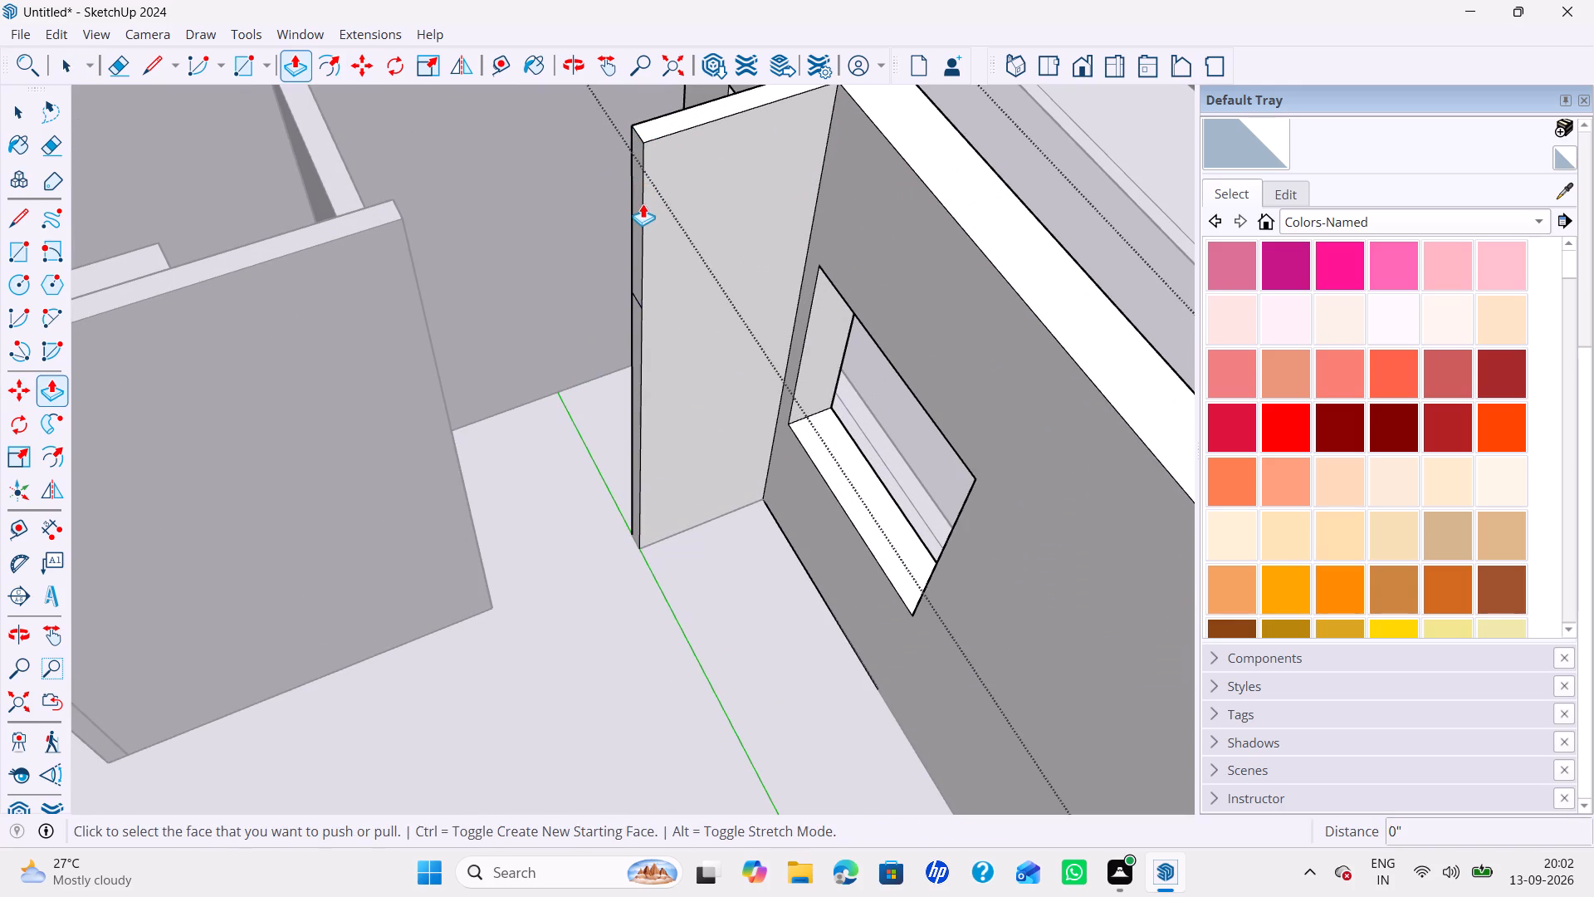
left_click(643, 206)
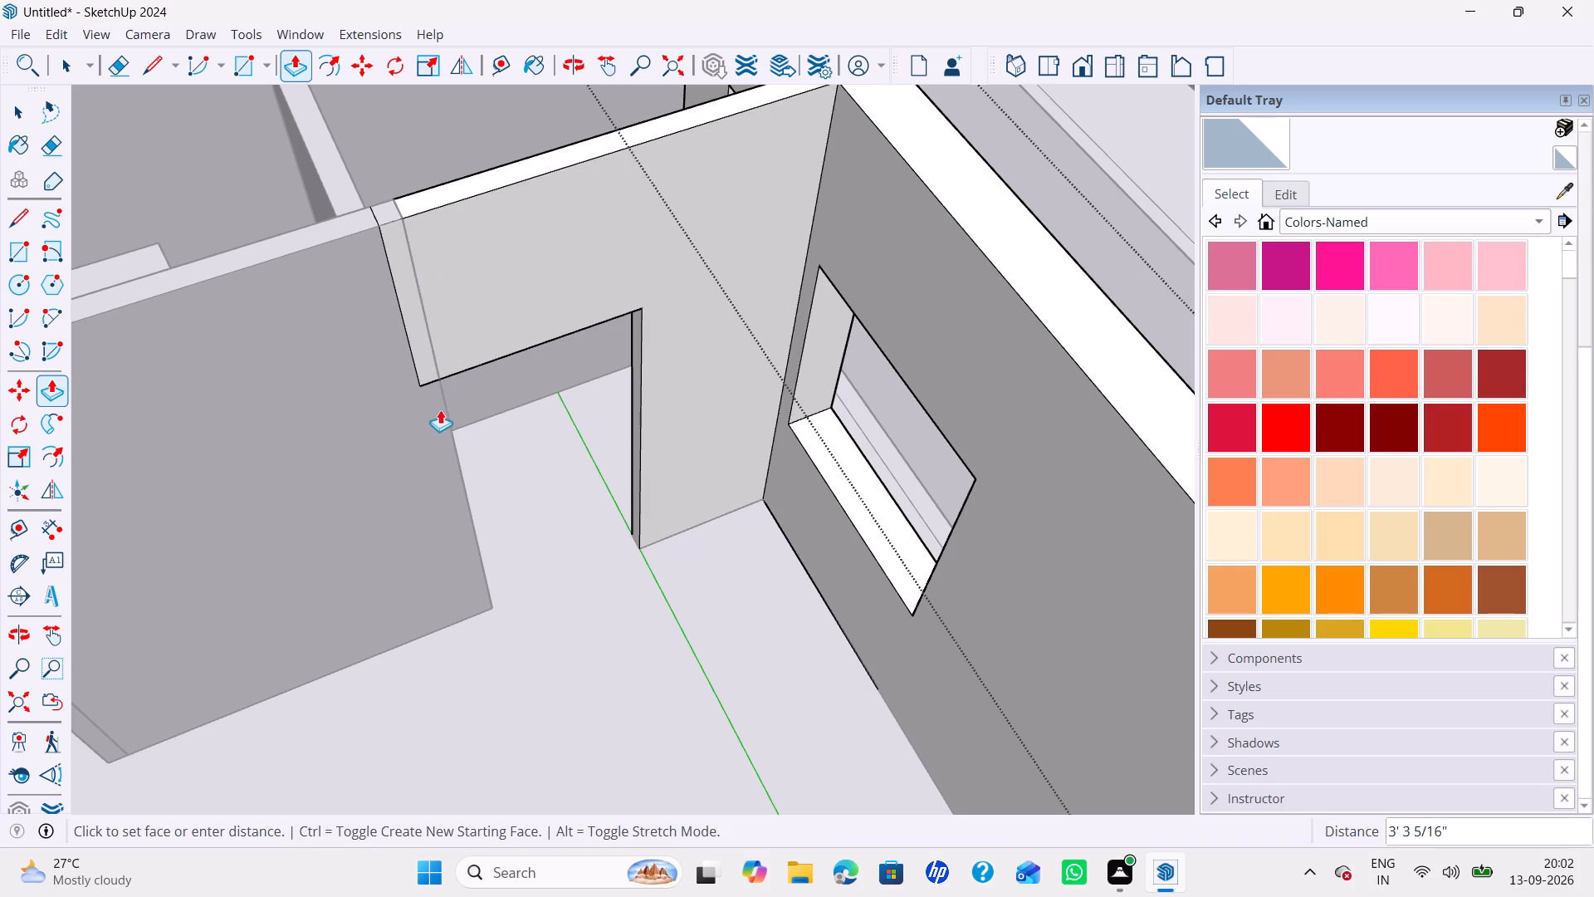
left_click(447, 414)
scroll(418, 378, "down", 7)
key("space")
scroll(506, 318, "down", 6)
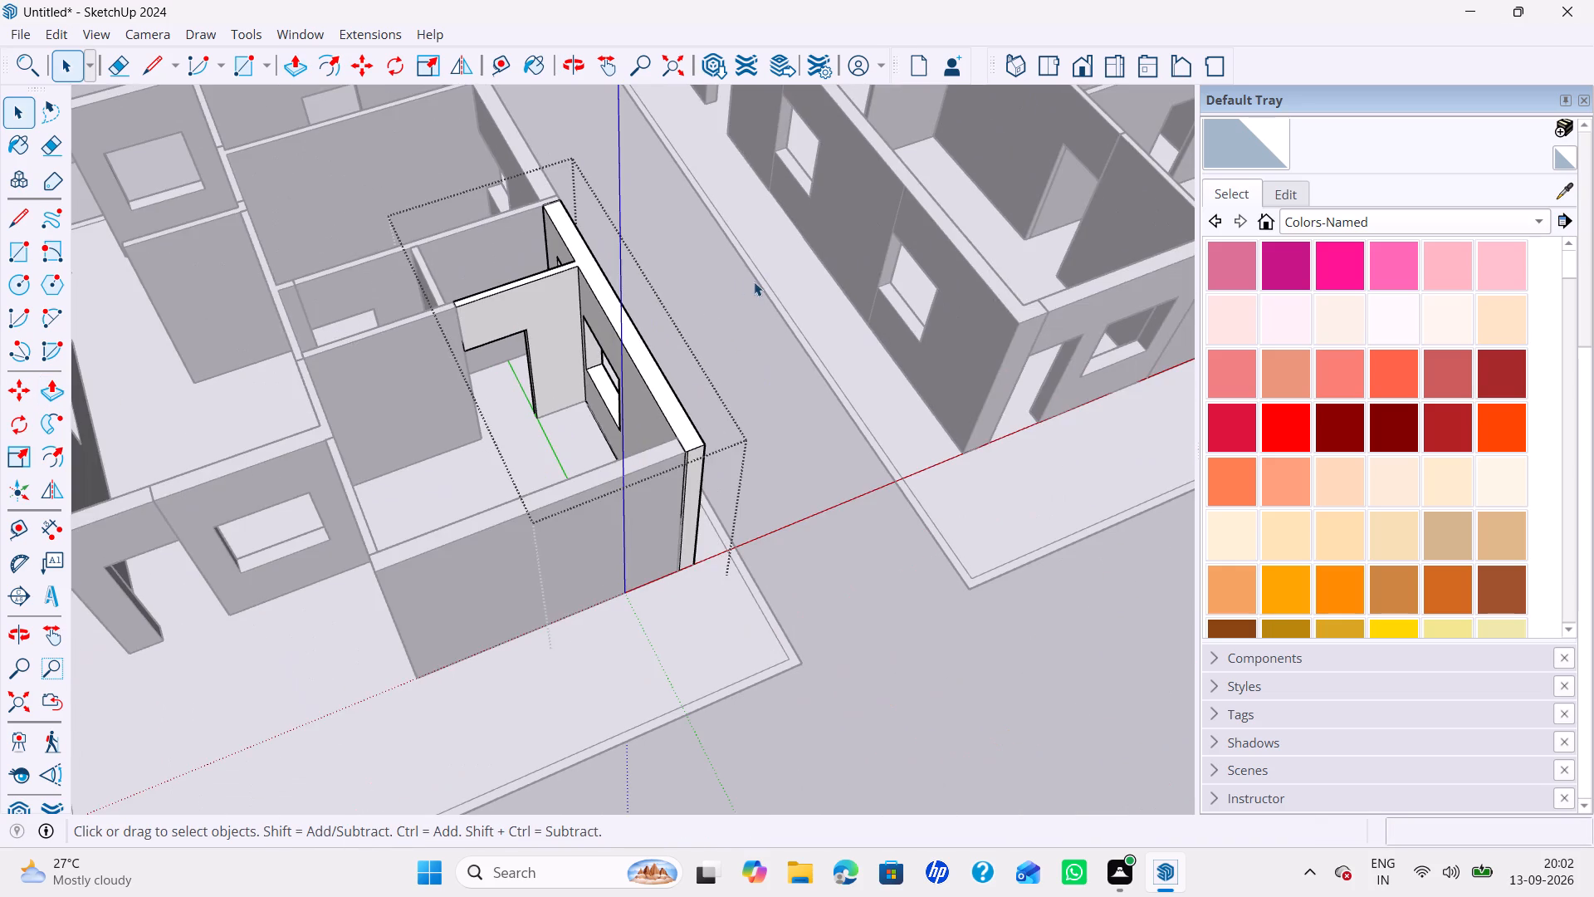
left_click(754, 282)
Inspect the walls, door headers and window openings of both house models from several angles.
middle_click_drag(714, 326, 254, 378)
scroll(506, 350, "down", 4)
middle_click_drag(504, 354, 423, 507)
middle_click_drag(418, 503, 578, 419)
middle_click_drag(506, 430, 555, 424)
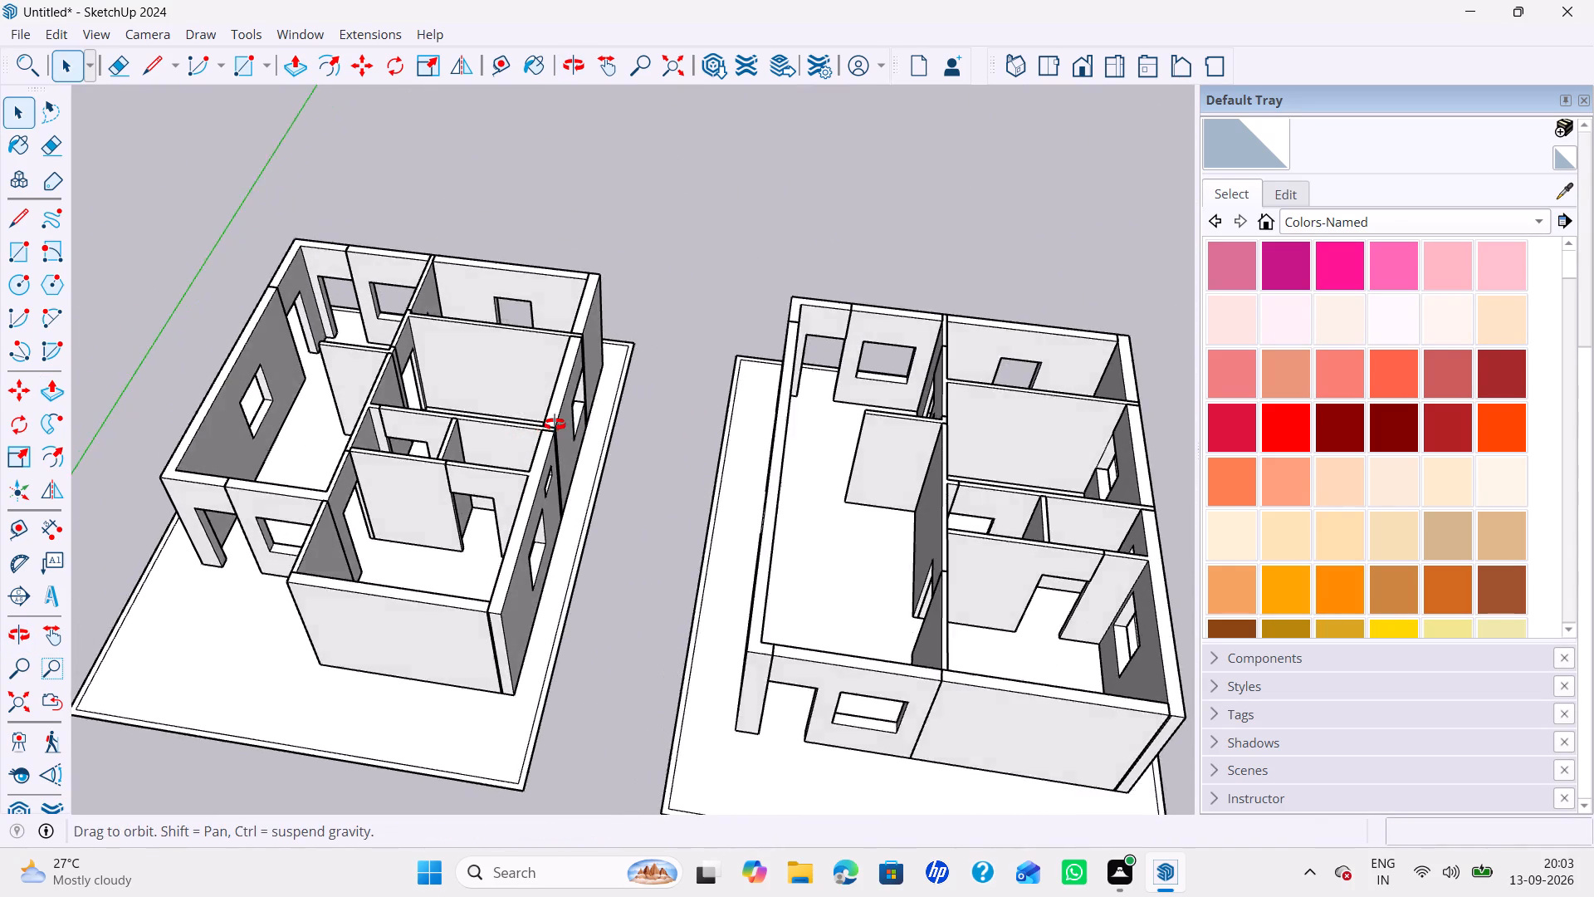
middle_click_drag(555, 424, 477, 344)
middle_click_drag(595, 411, 170, 429)
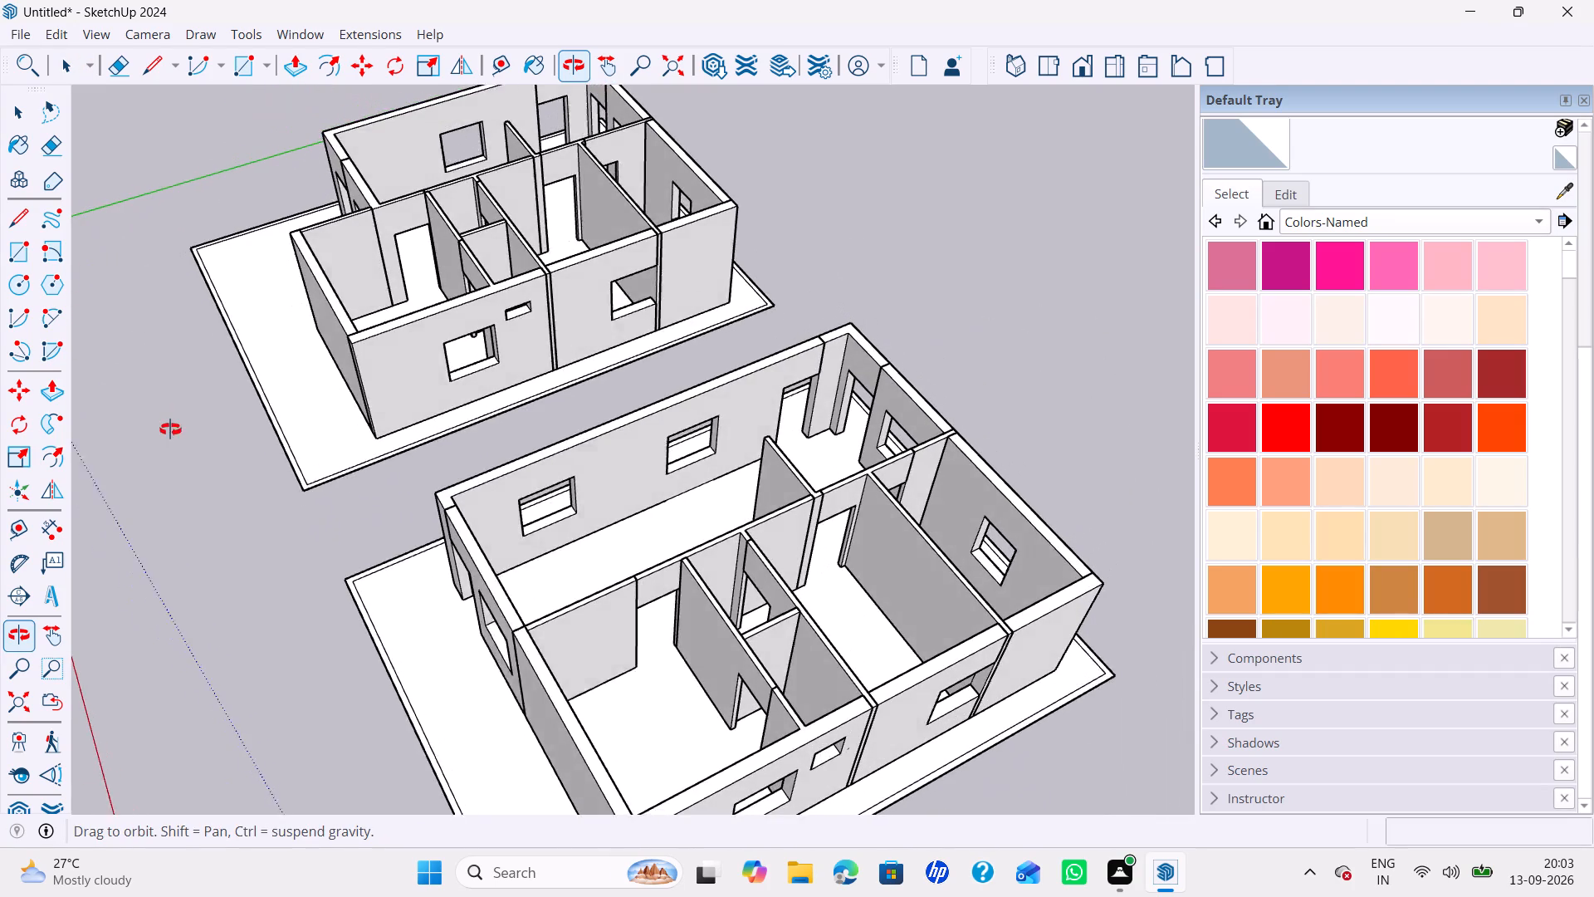
middle_click_drag(170, 429, 545, 465)
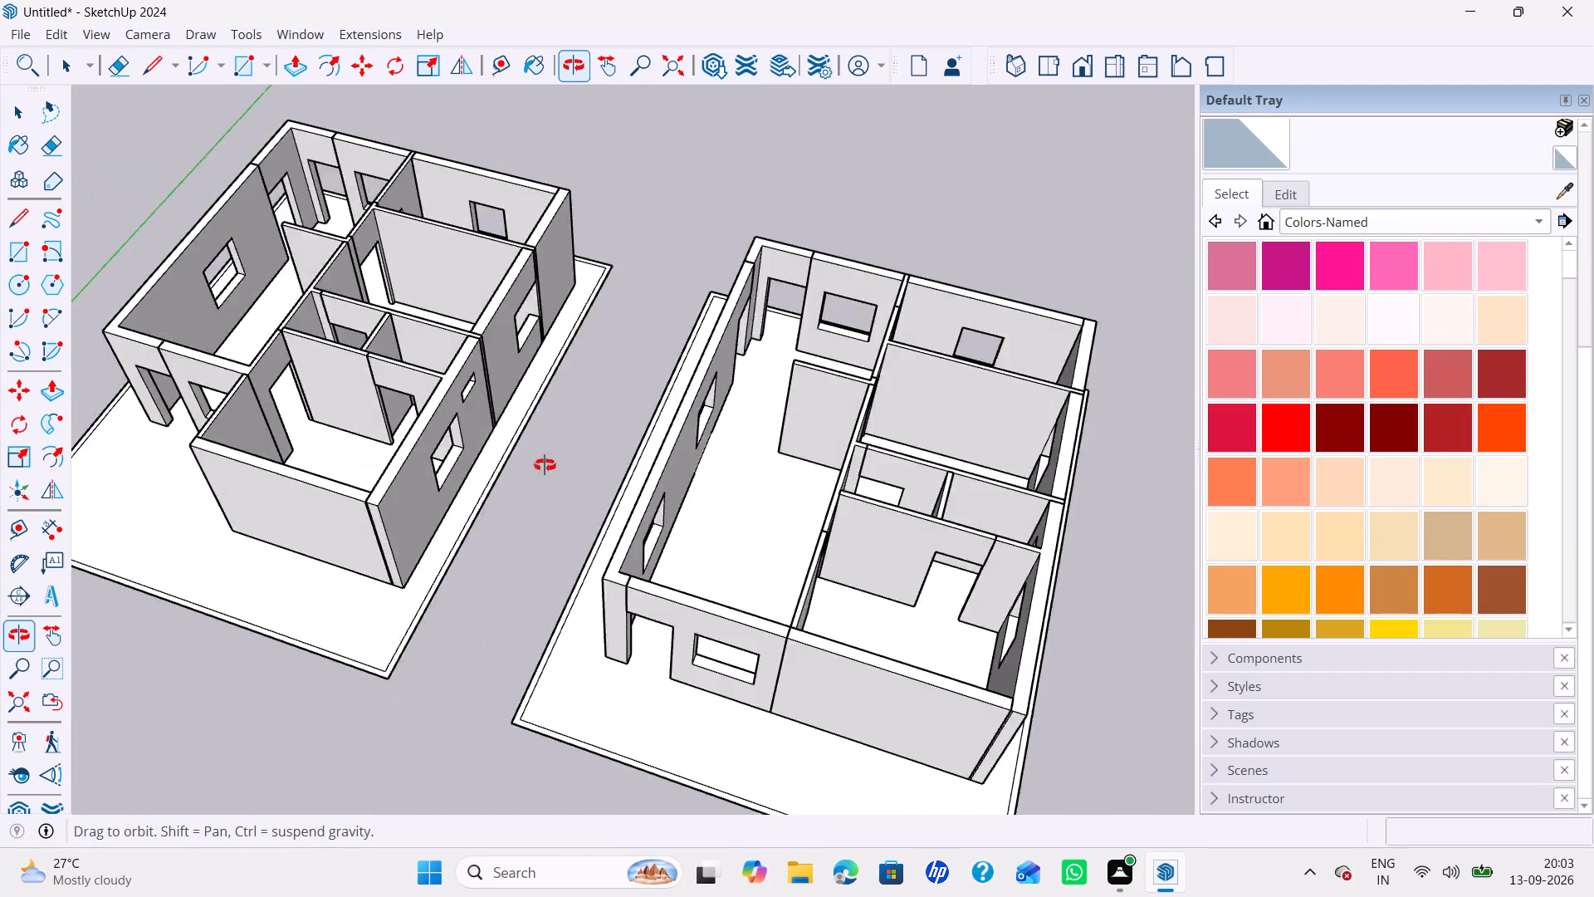
middle_click_drag(545, 465, 793, 444)
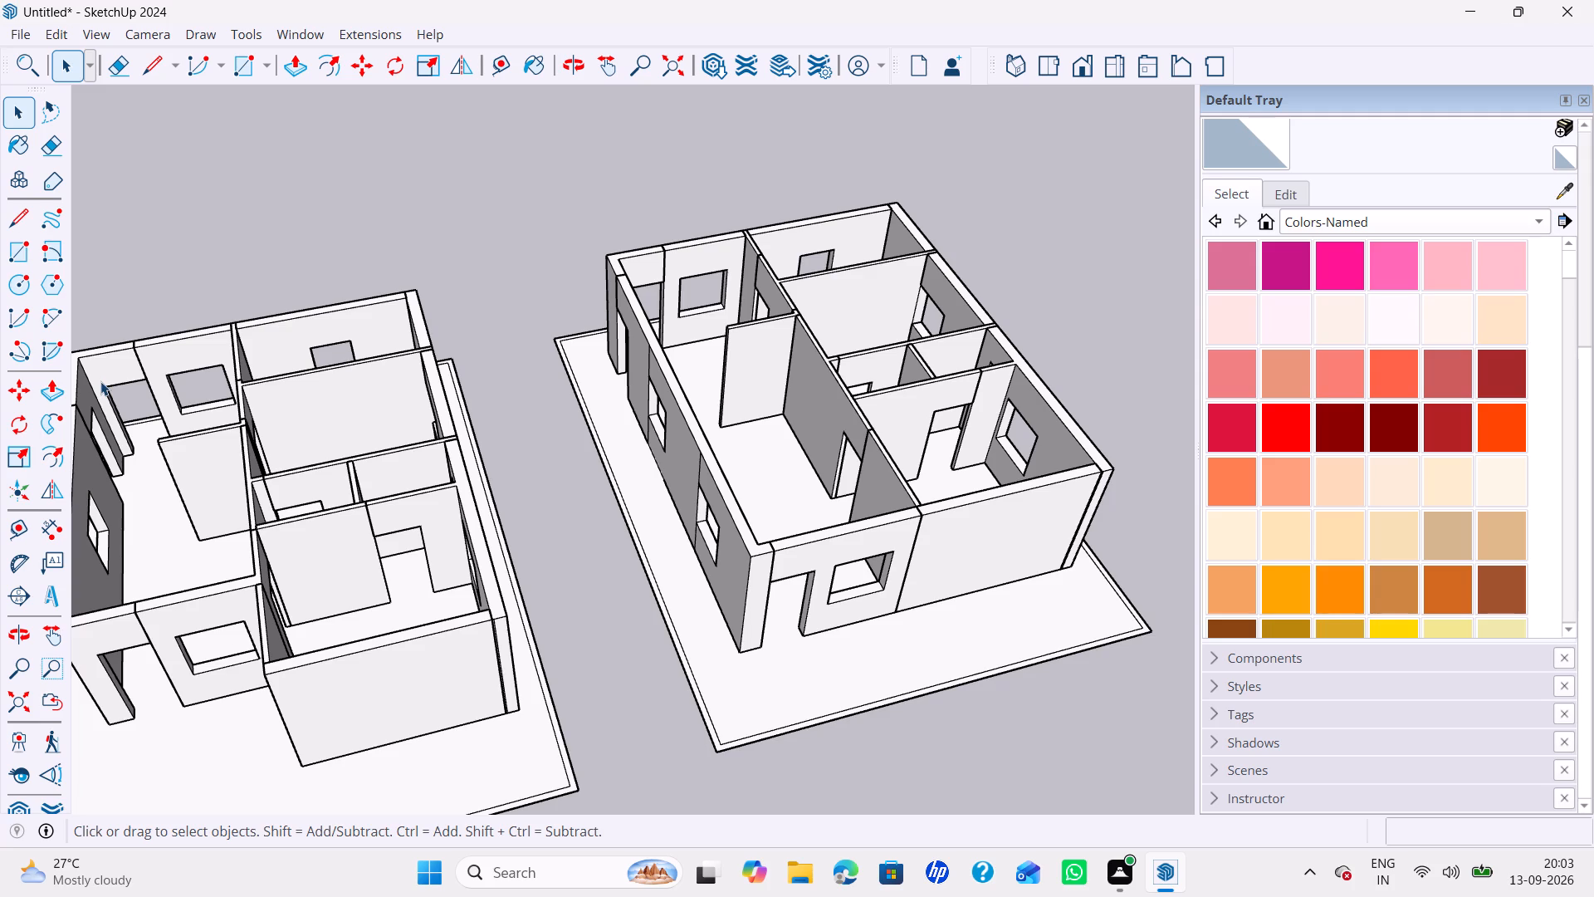
scroll(213, 164, "down", 1)
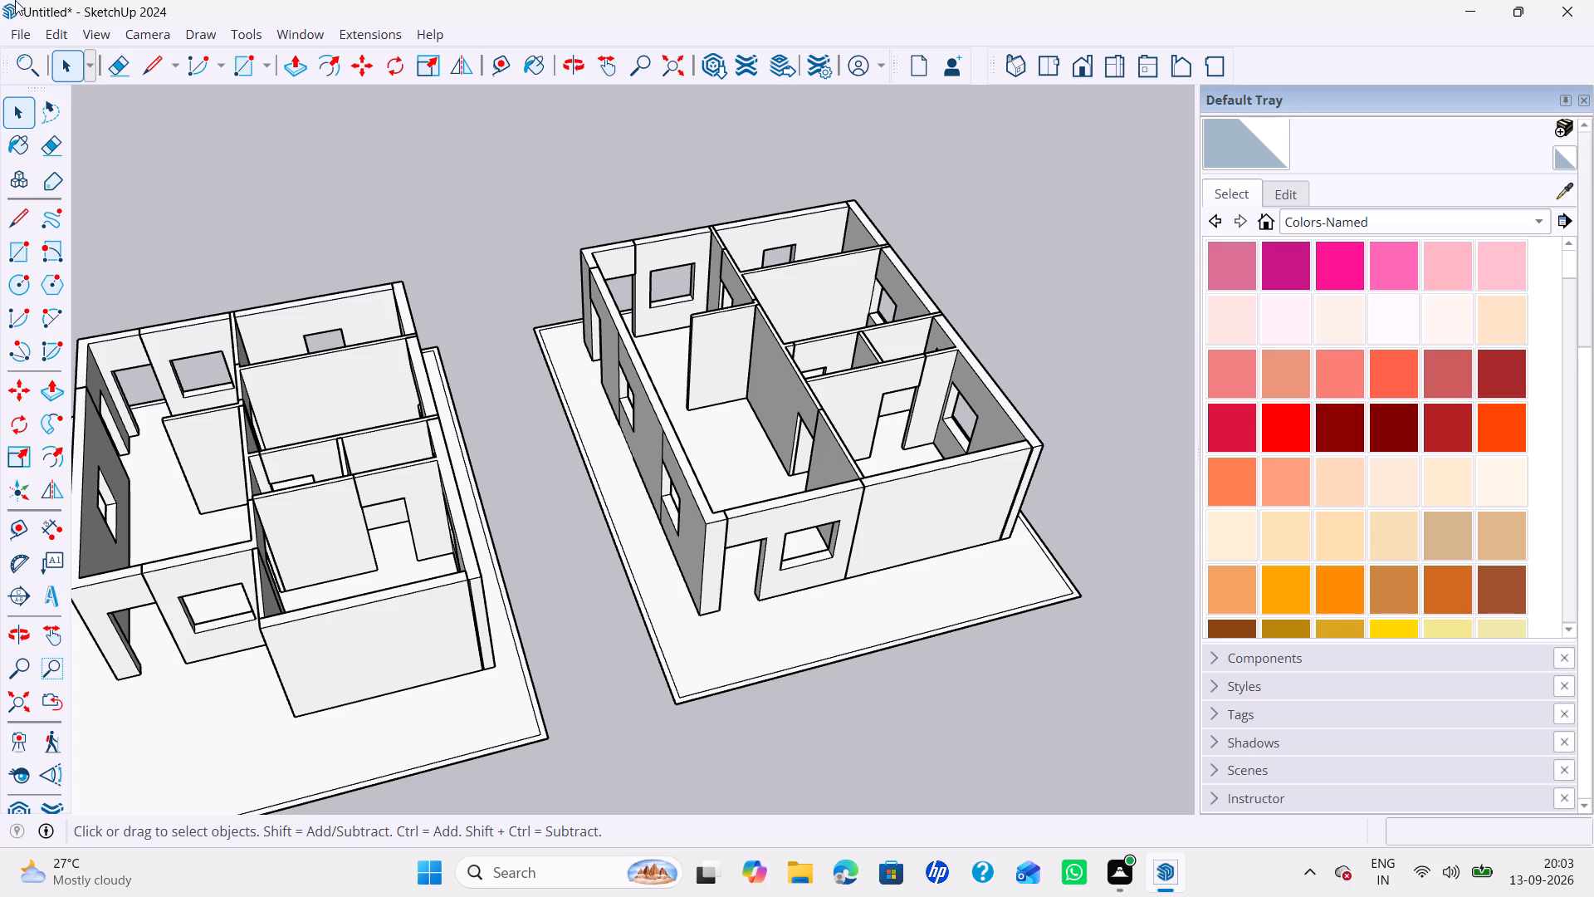
scroll(231, 386, "down", 4)
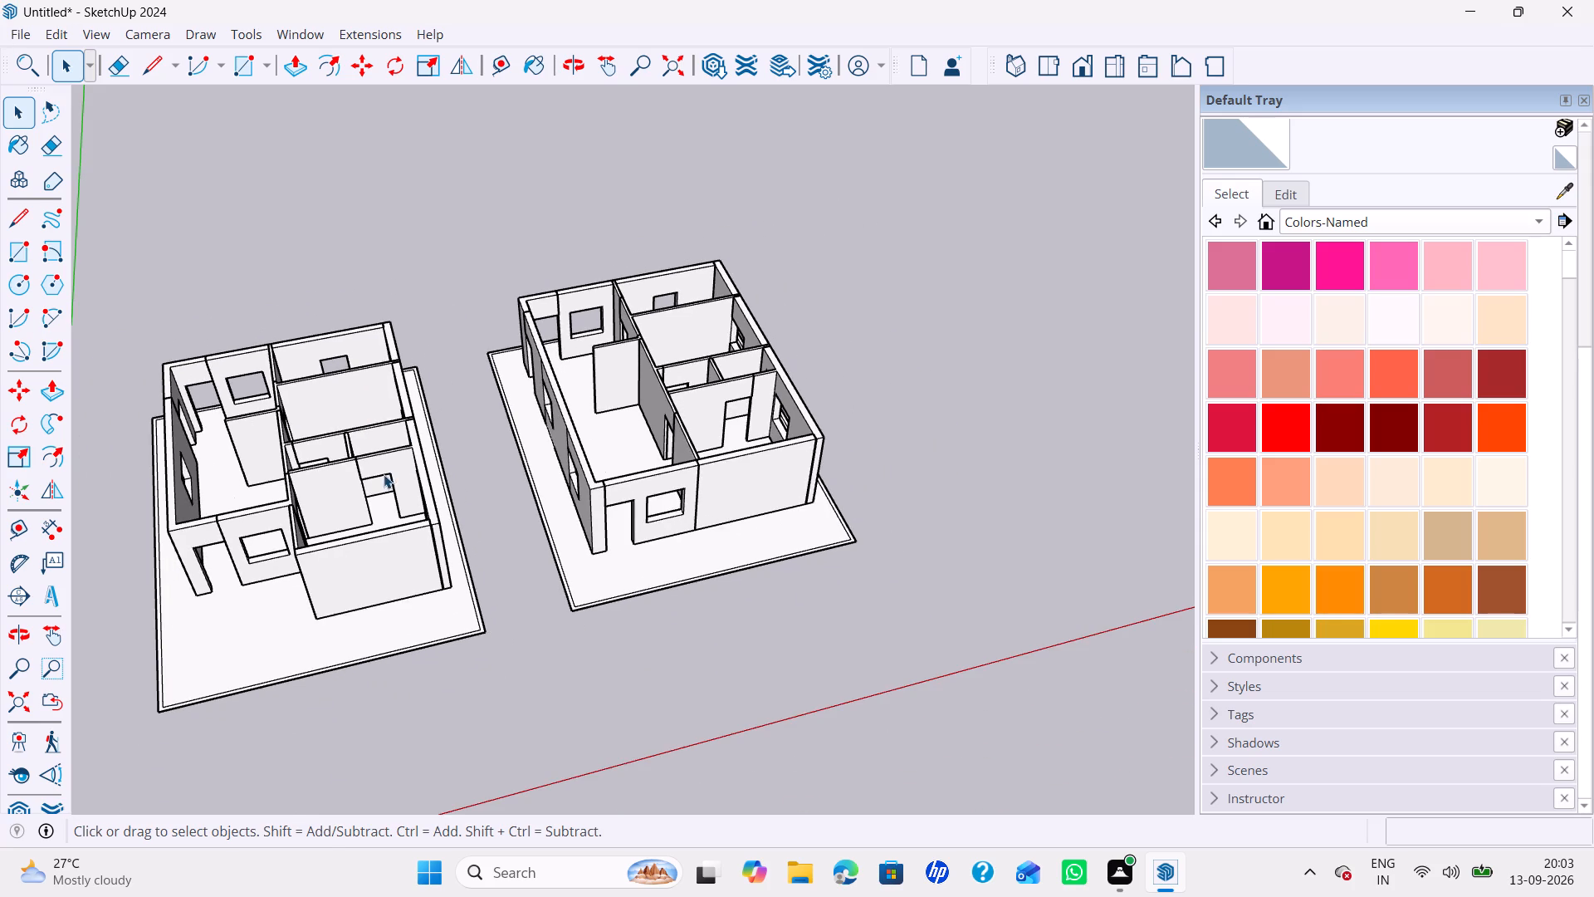
middle_click_drag(381, 473, 497, 473, "shift")
middle_click_drag(446, 489, 276, 466)
scroll(339, 410, "up", 4)
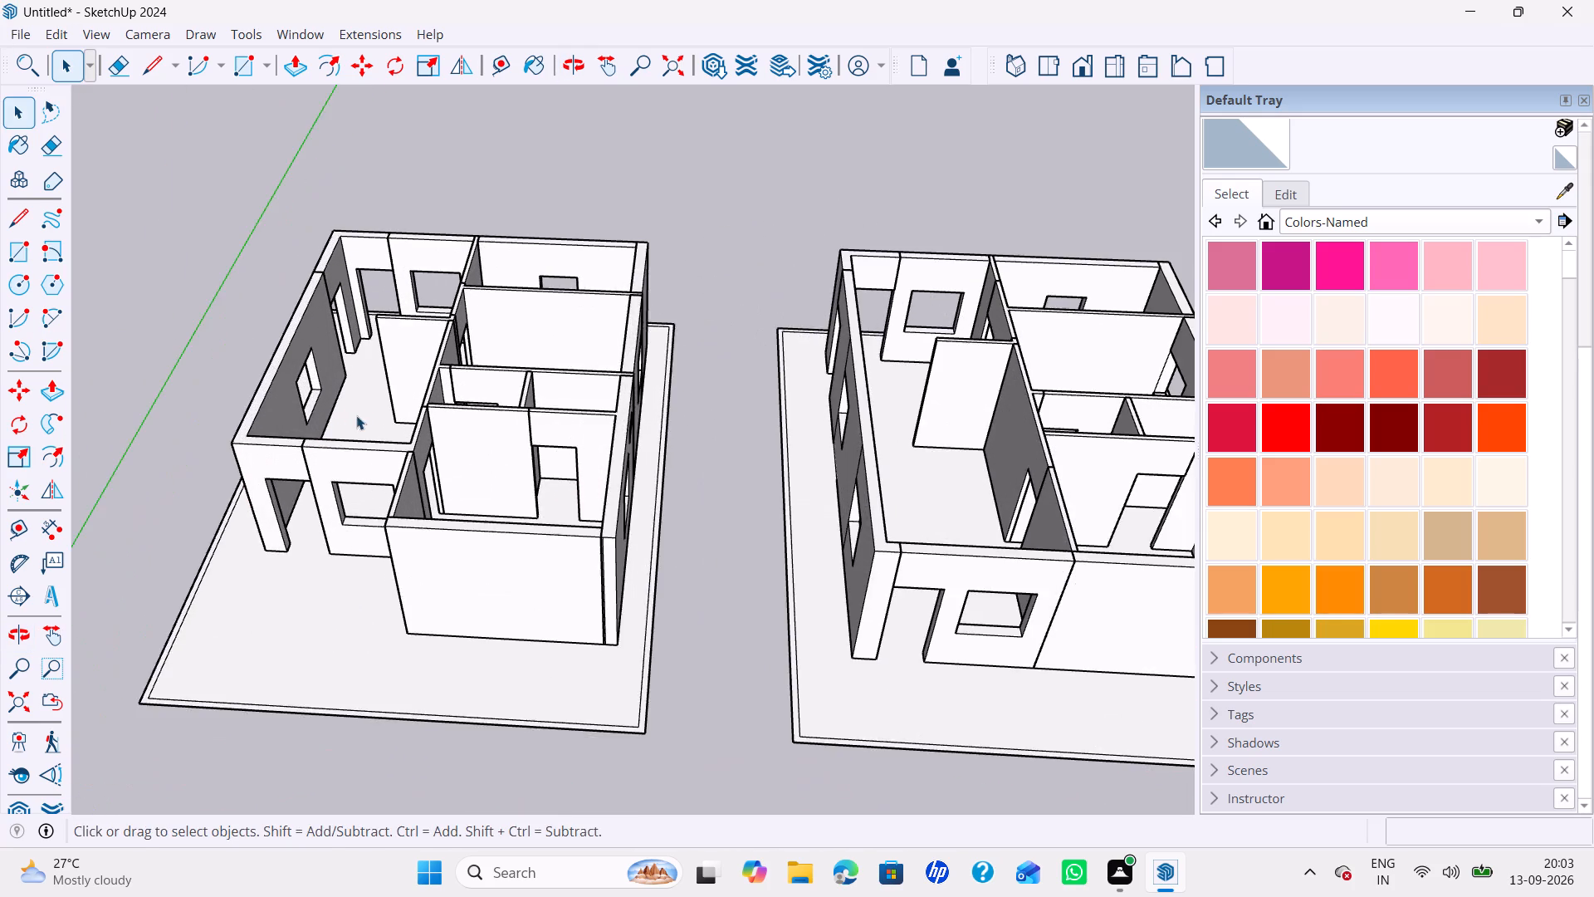
middle_click_drag(357, 416, 369, 469)
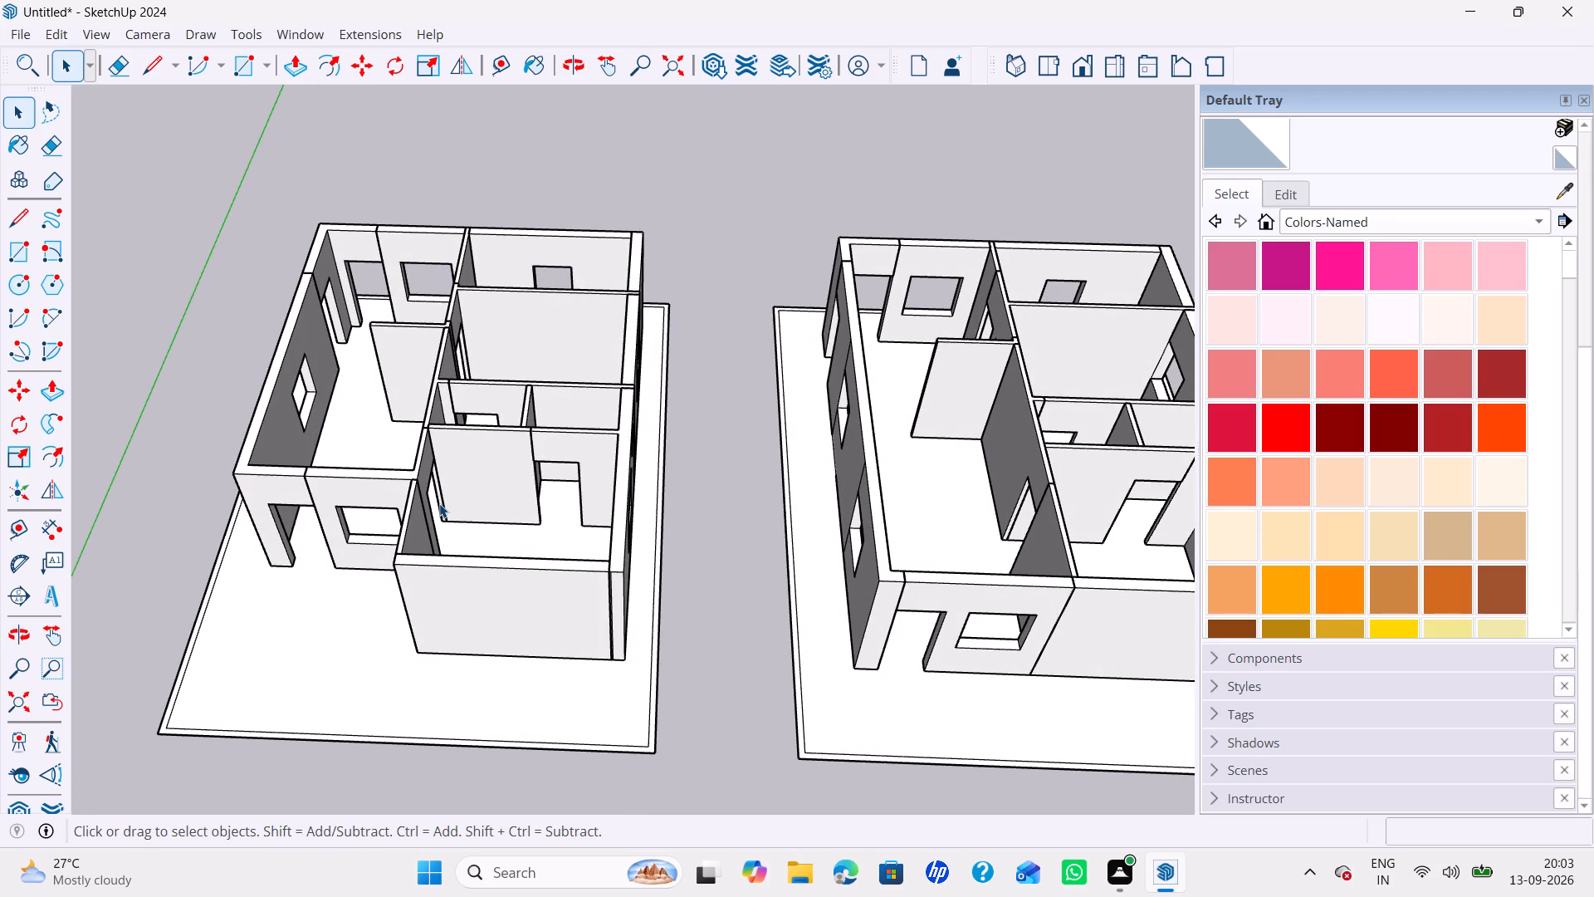
scroll(442, 503, "down", 3)
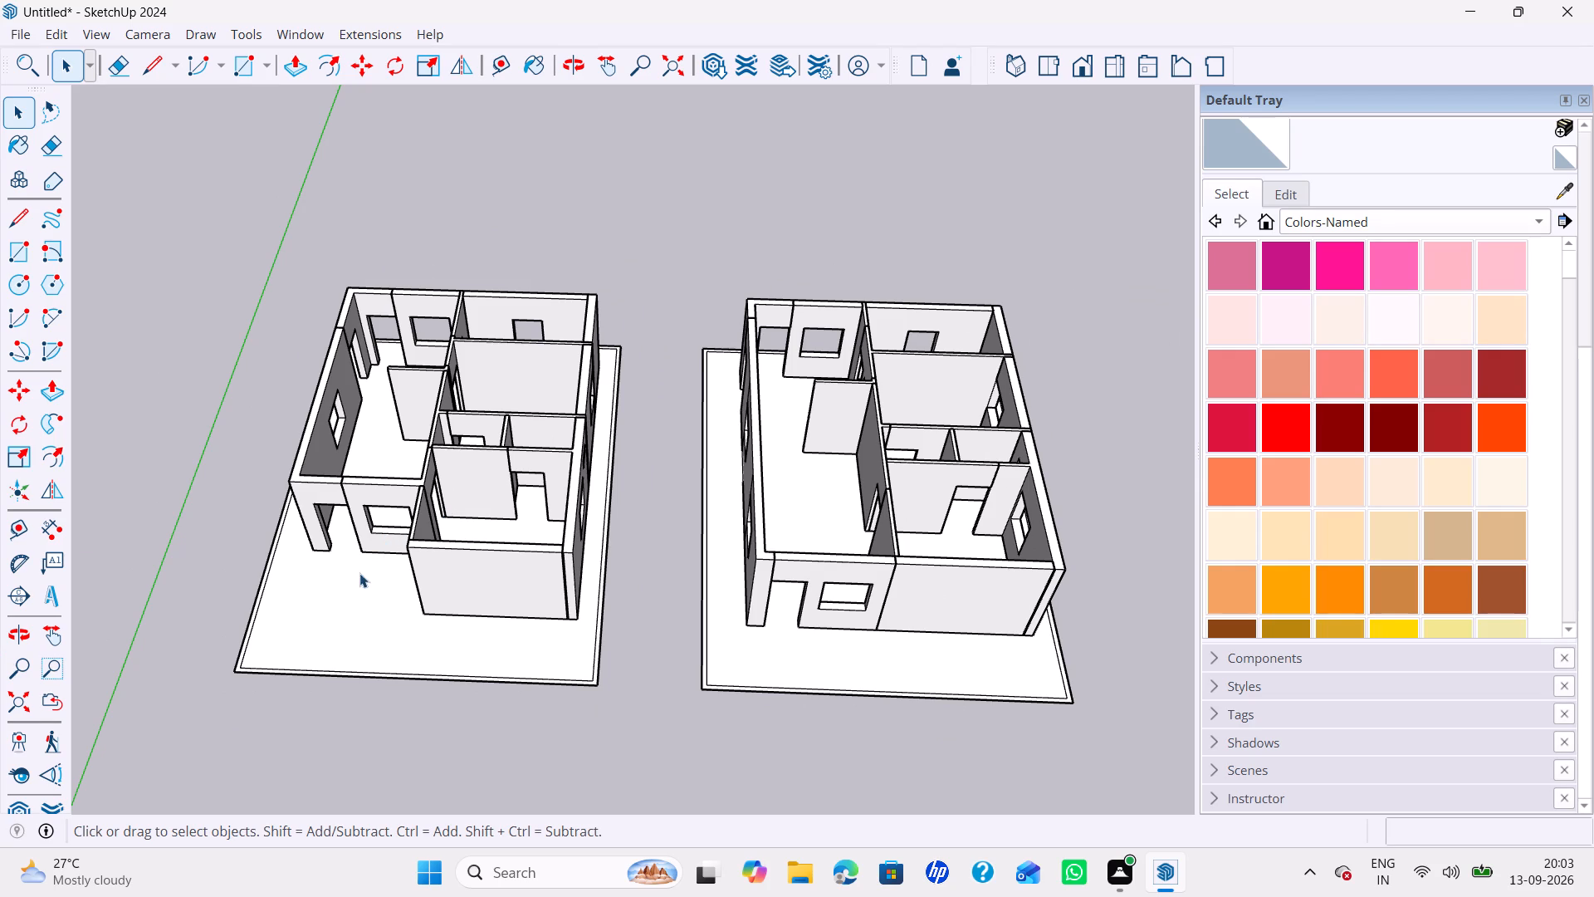
scroll(353, 579, "up", 1)
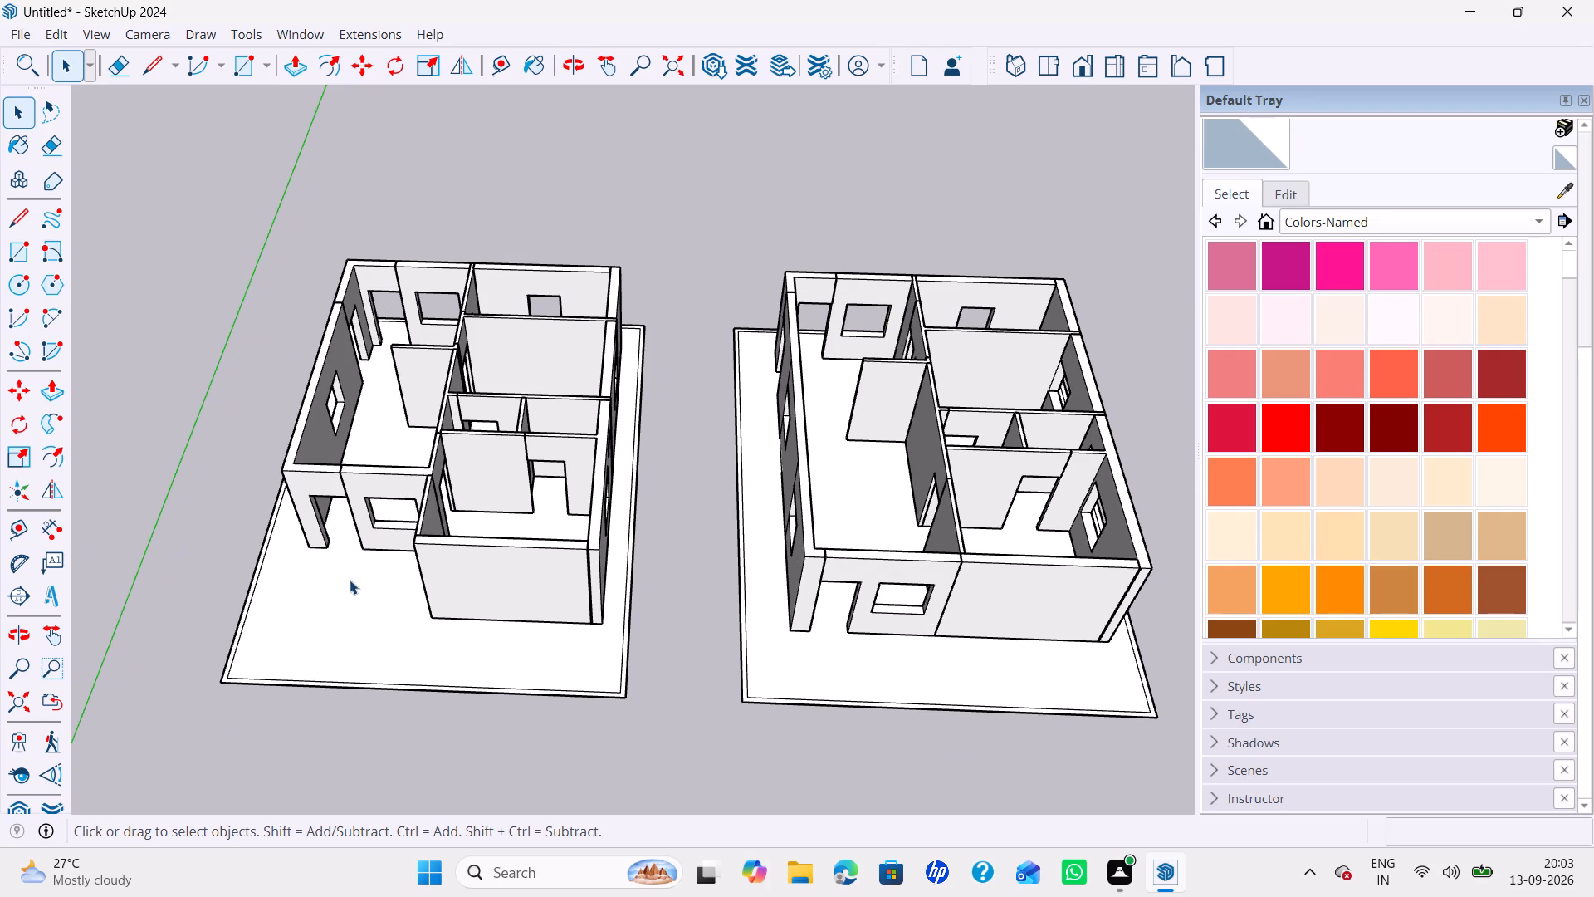
middle_click_drag(353, 466, 422, 418)
middle_click_drag(432, 457, 441, 470)
scroll(486, 383, "up", 4)
scroll(463, 391, "down", 5)
middle_click_drag(461, 404, 452, 477, "shift")
middle_click_drag(487, 424, 506, 694)
scroll(547, 493, "up", 1)
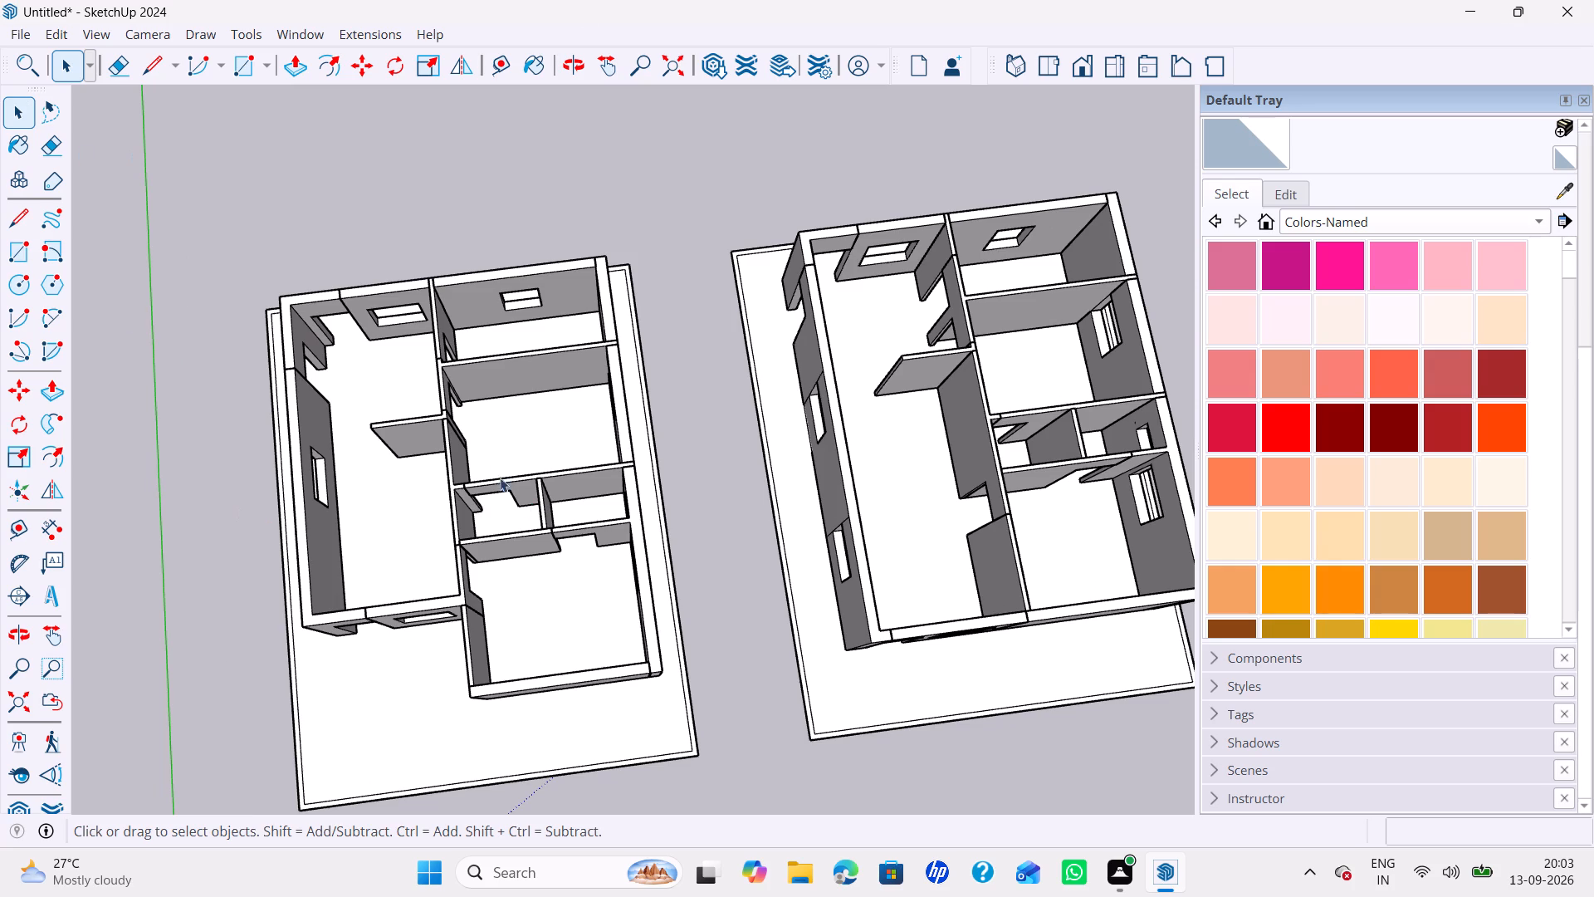
scroll(501, 483, "down", 6)
middle_click_drag(527, 544, 500, 349)
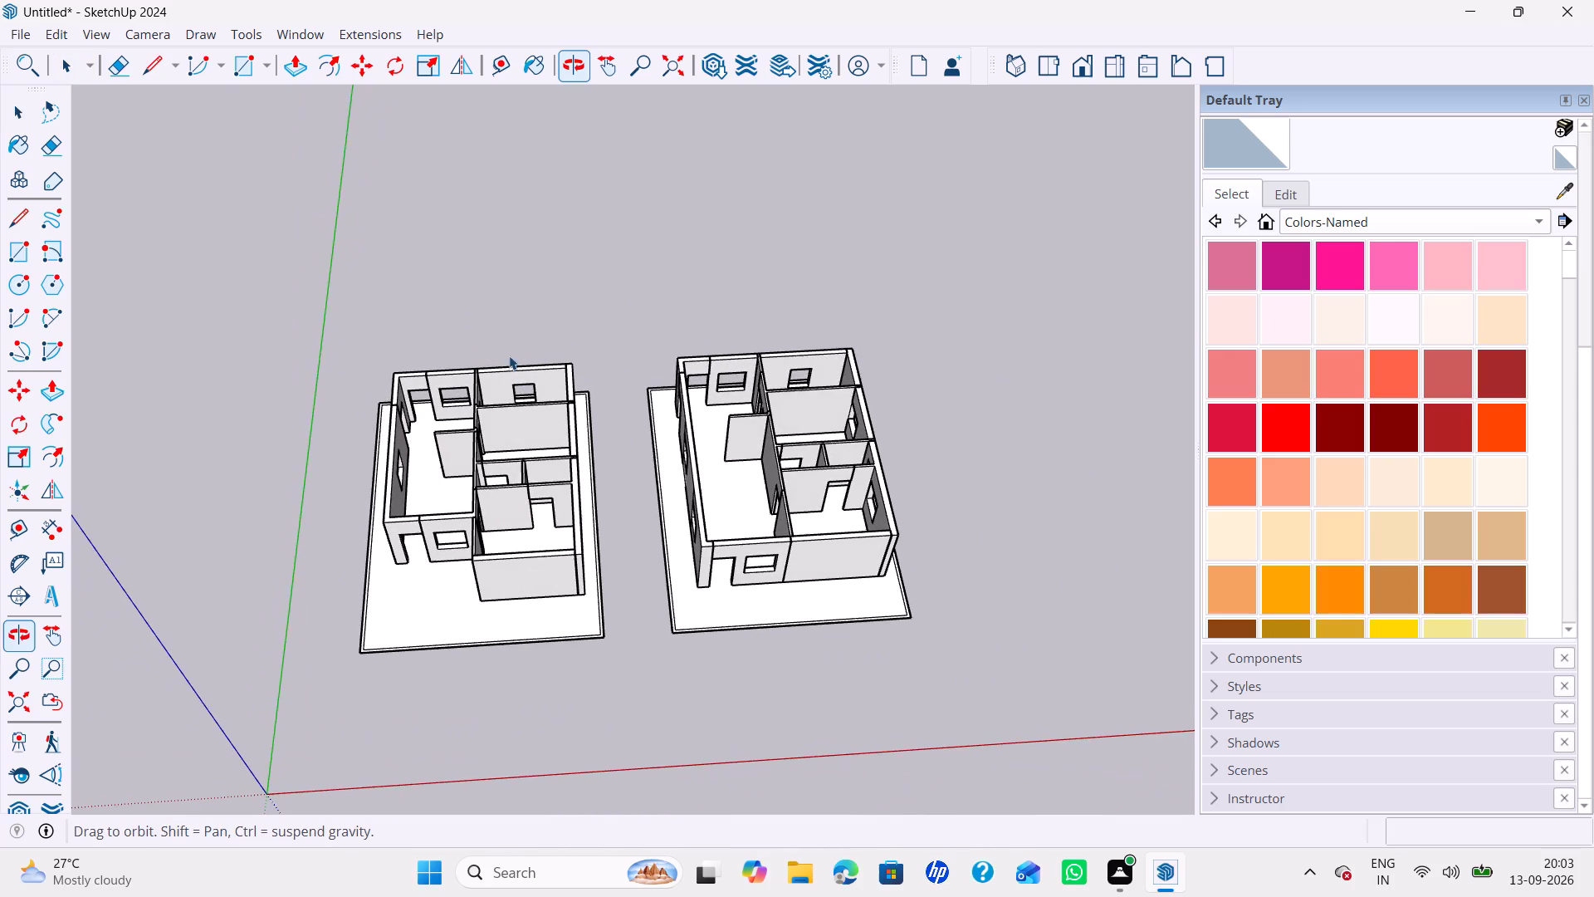
middle_click_drag(535, 439, 552, 258)
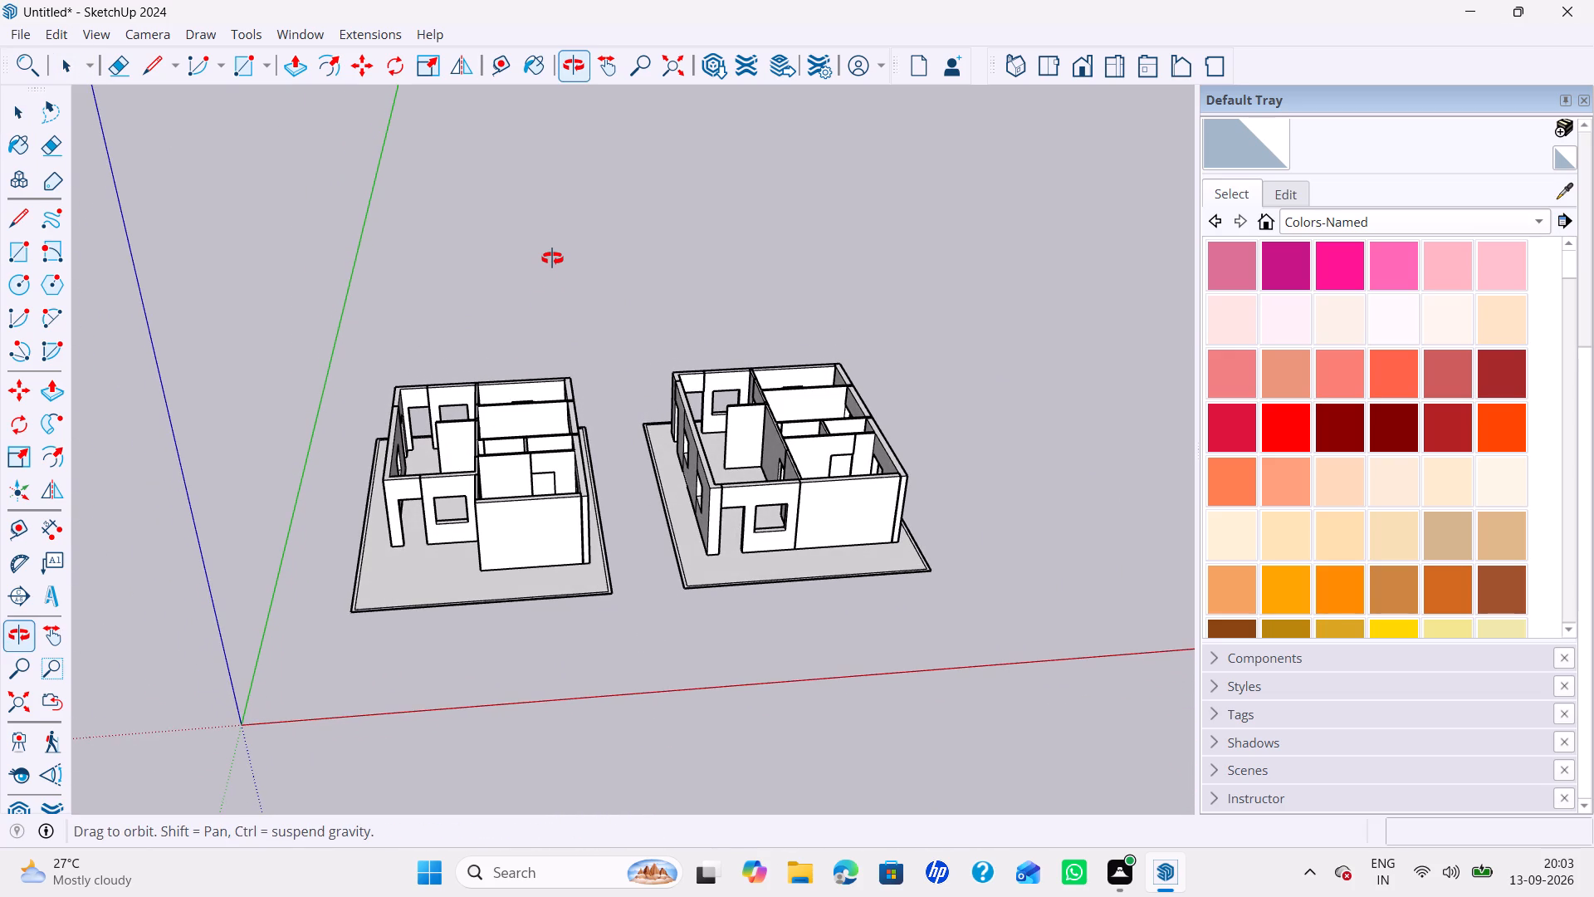
middle_click_drag(552, 258, 560, 323)
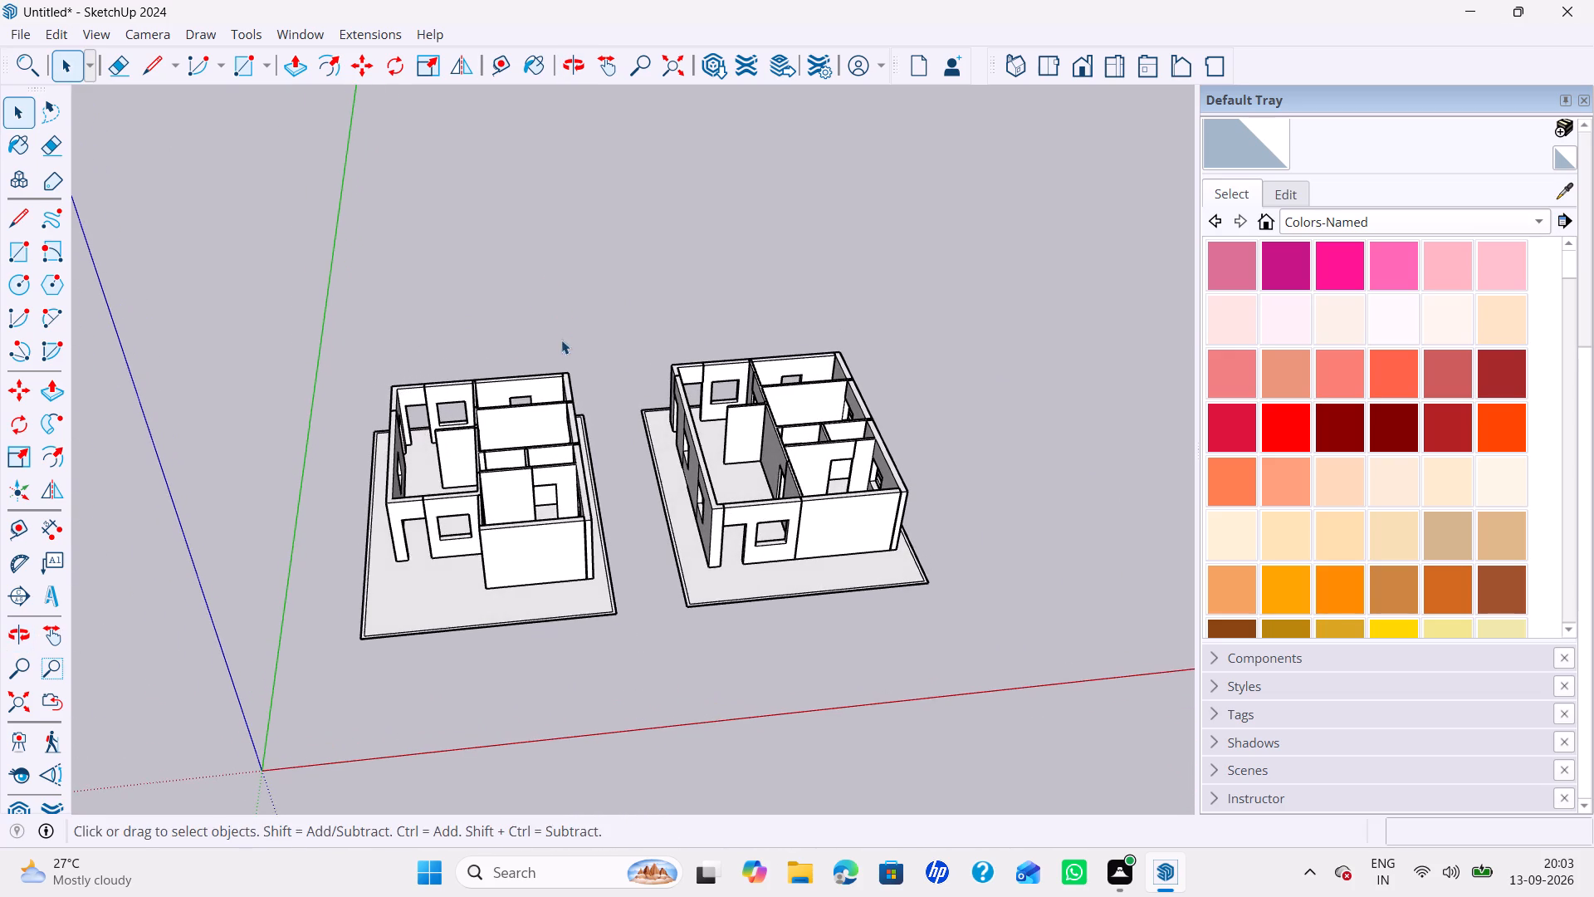
scroll(561, 344, "down", 6)
middle_click_drag(563, 387, 555, 625)
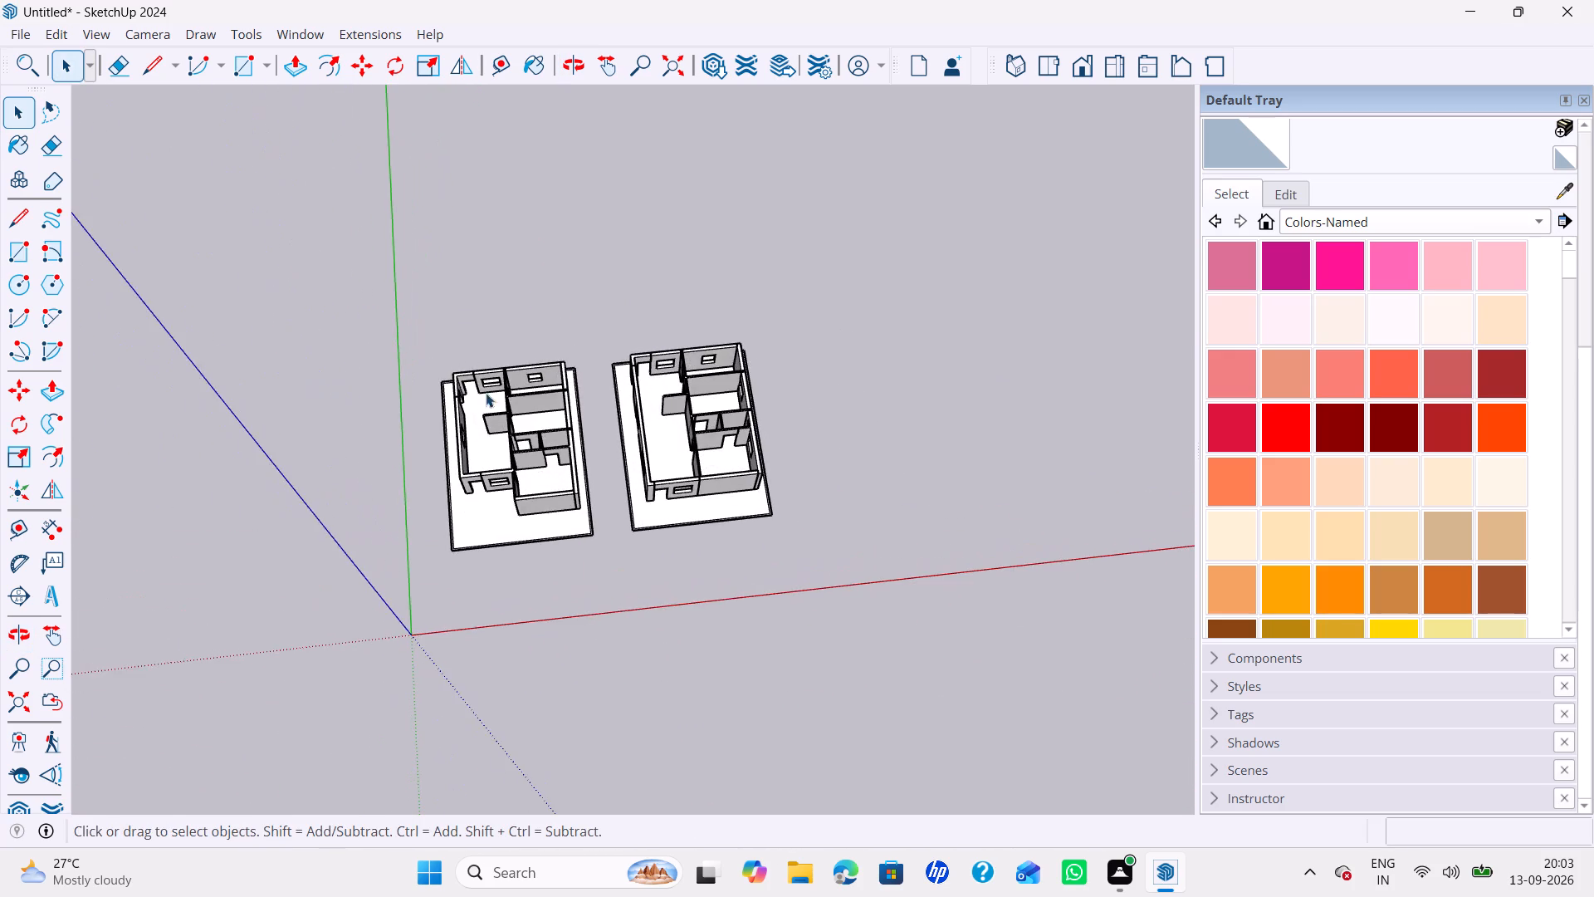
scroll(485, 391, "up", 7)
middle_click_drag(490, 434, 491, 553)
scroll(521, 573, "down", 4)
middle_click_drag(526, 573, 506, 496)
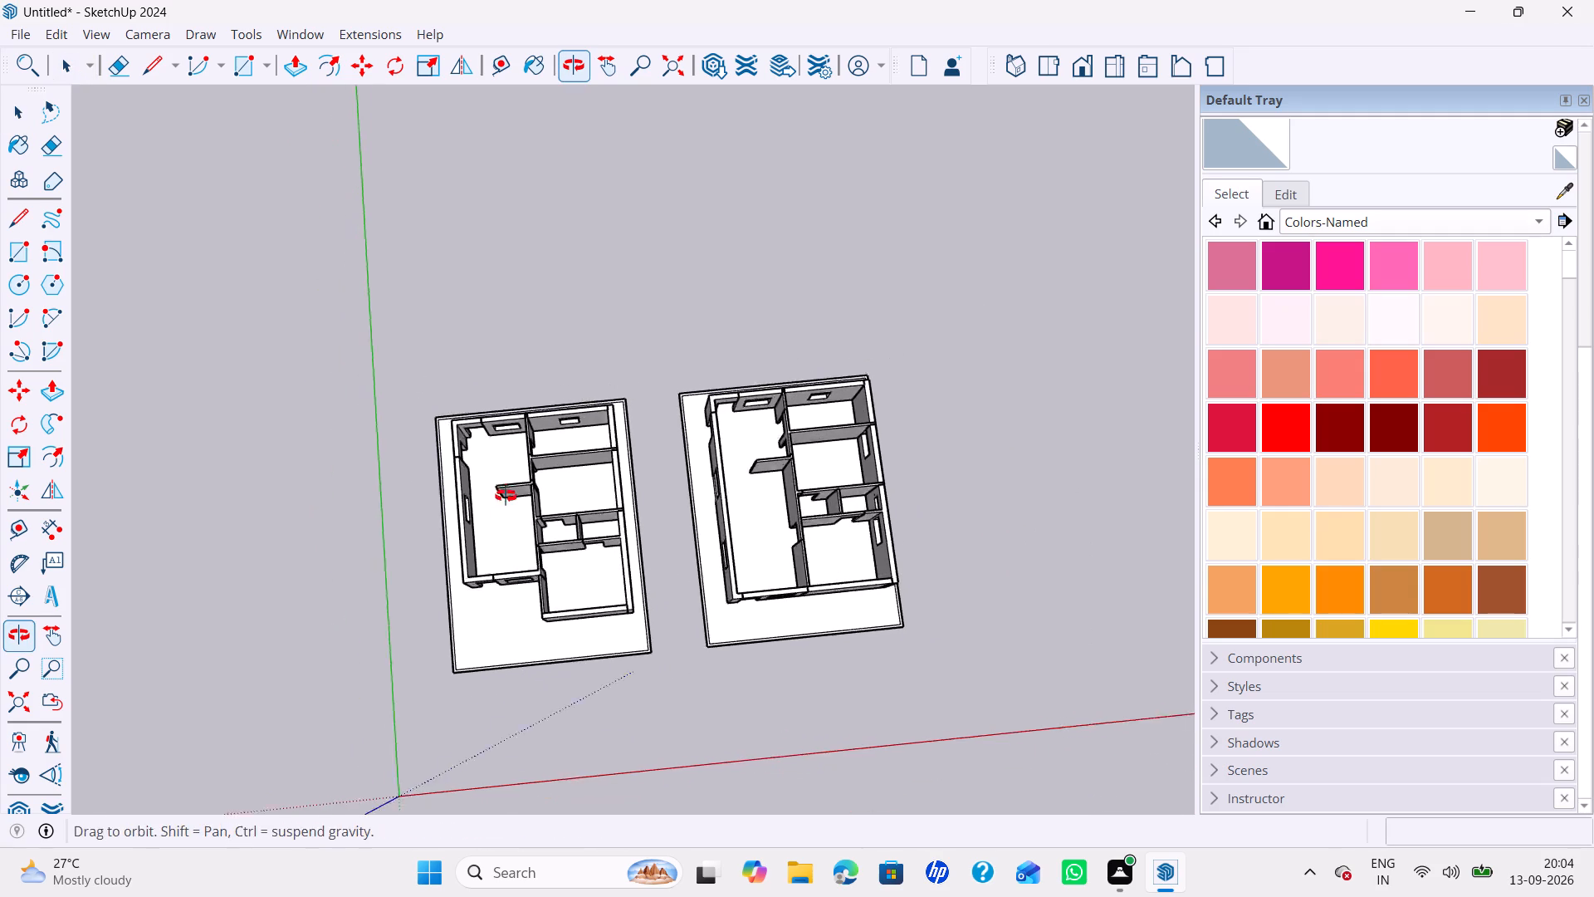
middle_click_drag(506, 496, 506, 481)
middle_click_drag(692, 588, 675, 550)
Delete the inner floor face with its bounding edges from the base of the house farther from the origin.
double_click(726, 643)
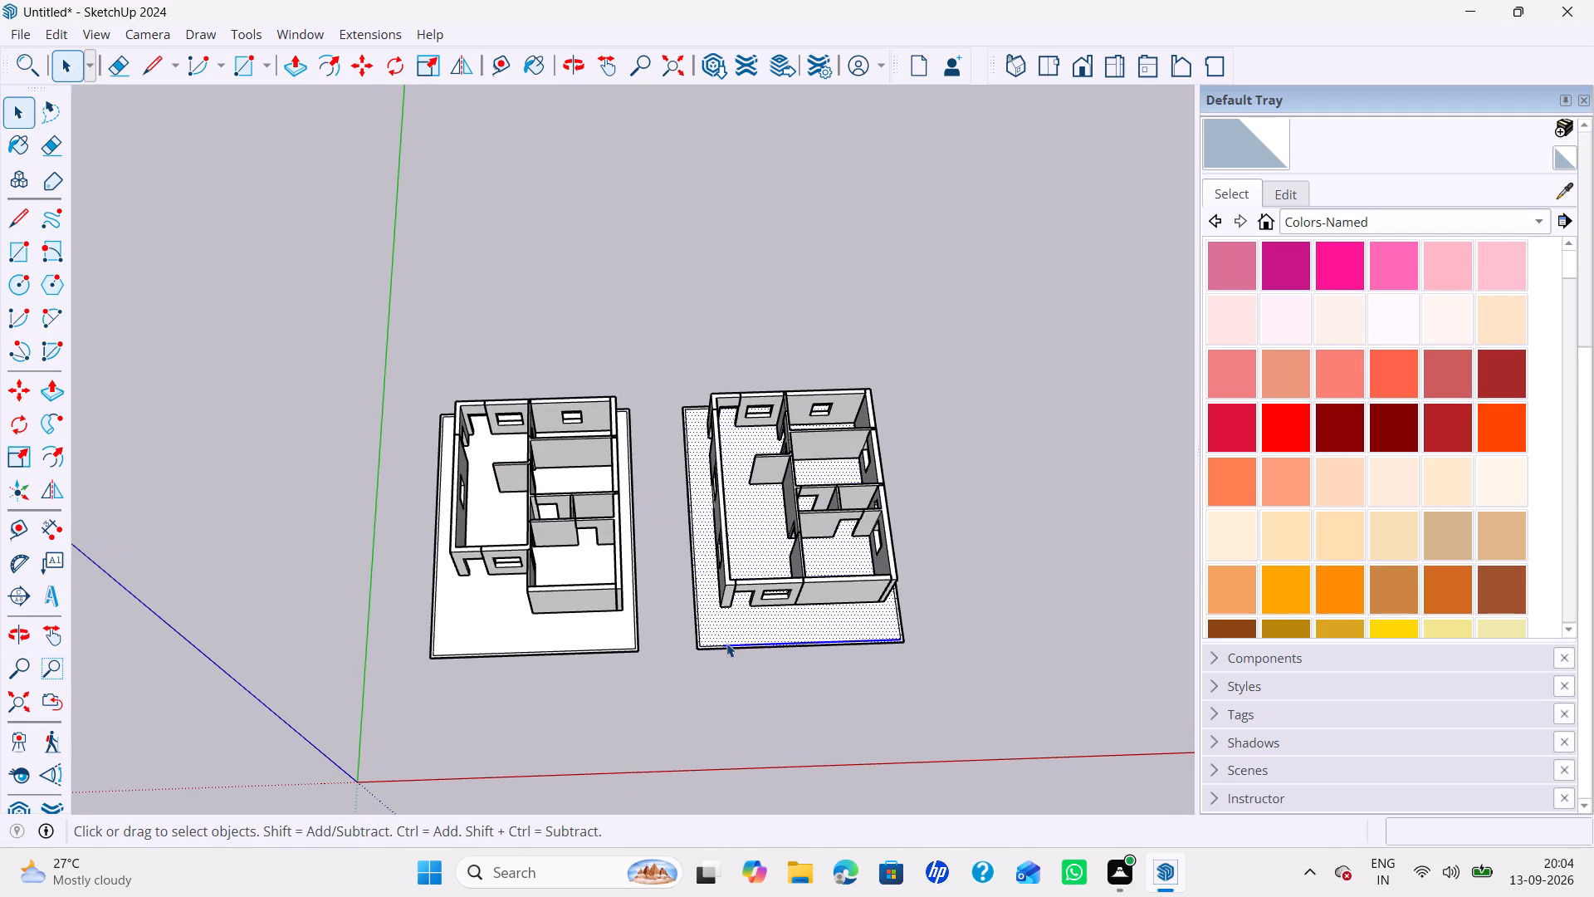
scroll(725, 631, "up", 5)
double_click(725, 631)
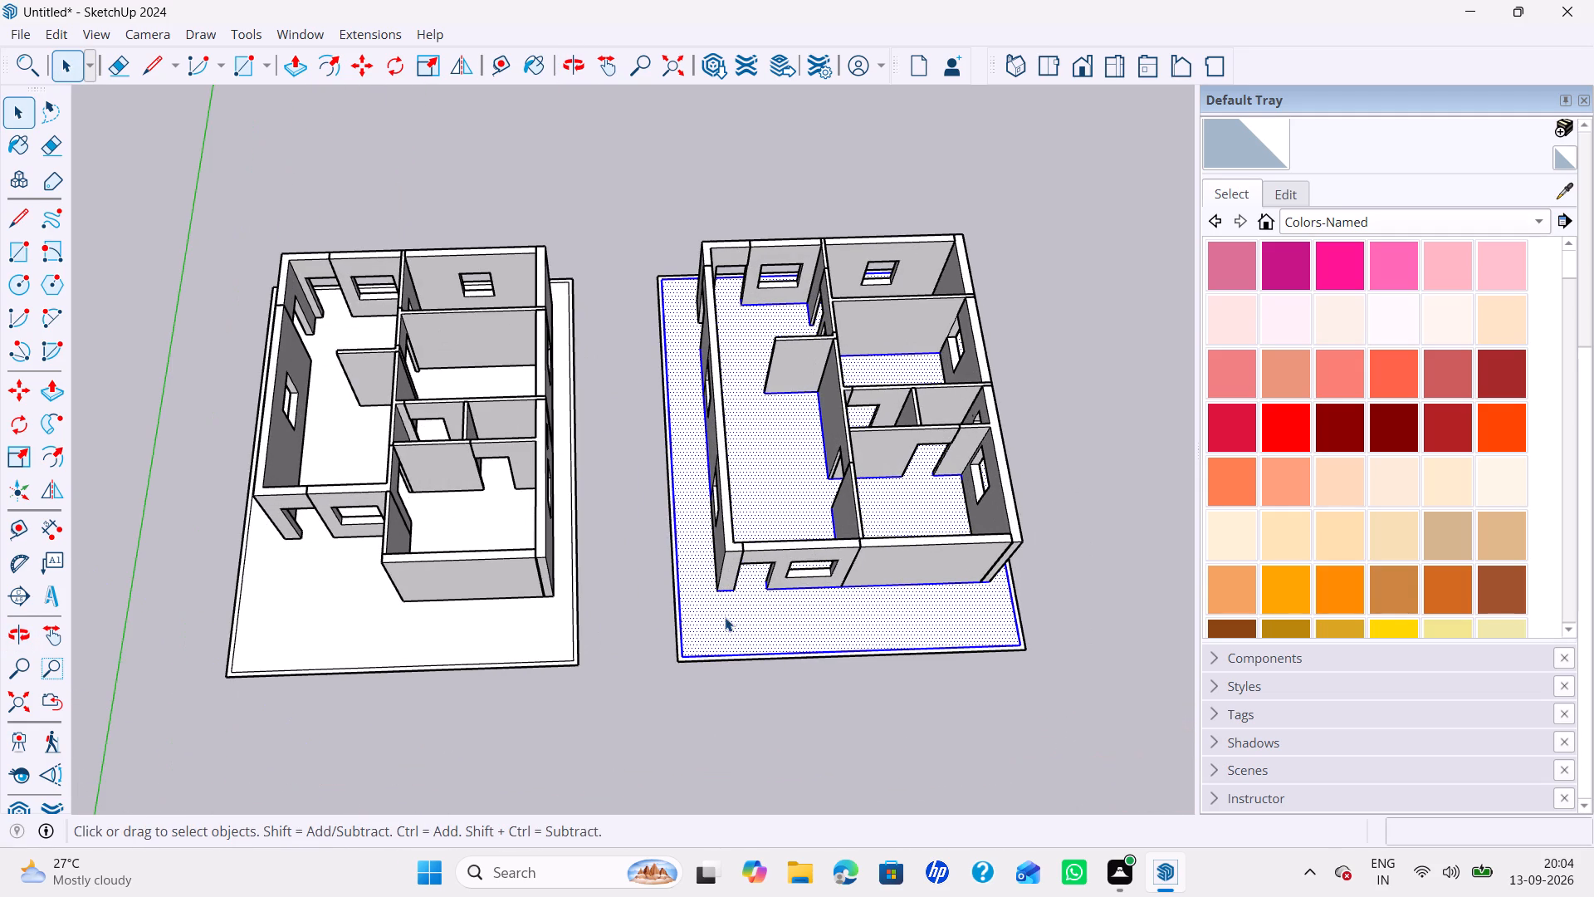
key("Delete")
Delete the remaining floor face from the base of the house farther from the origin.
scroll(725, 617, "down", 4)
middle_click_drag(727, 619, 681, 501)
left_click(697, 584)
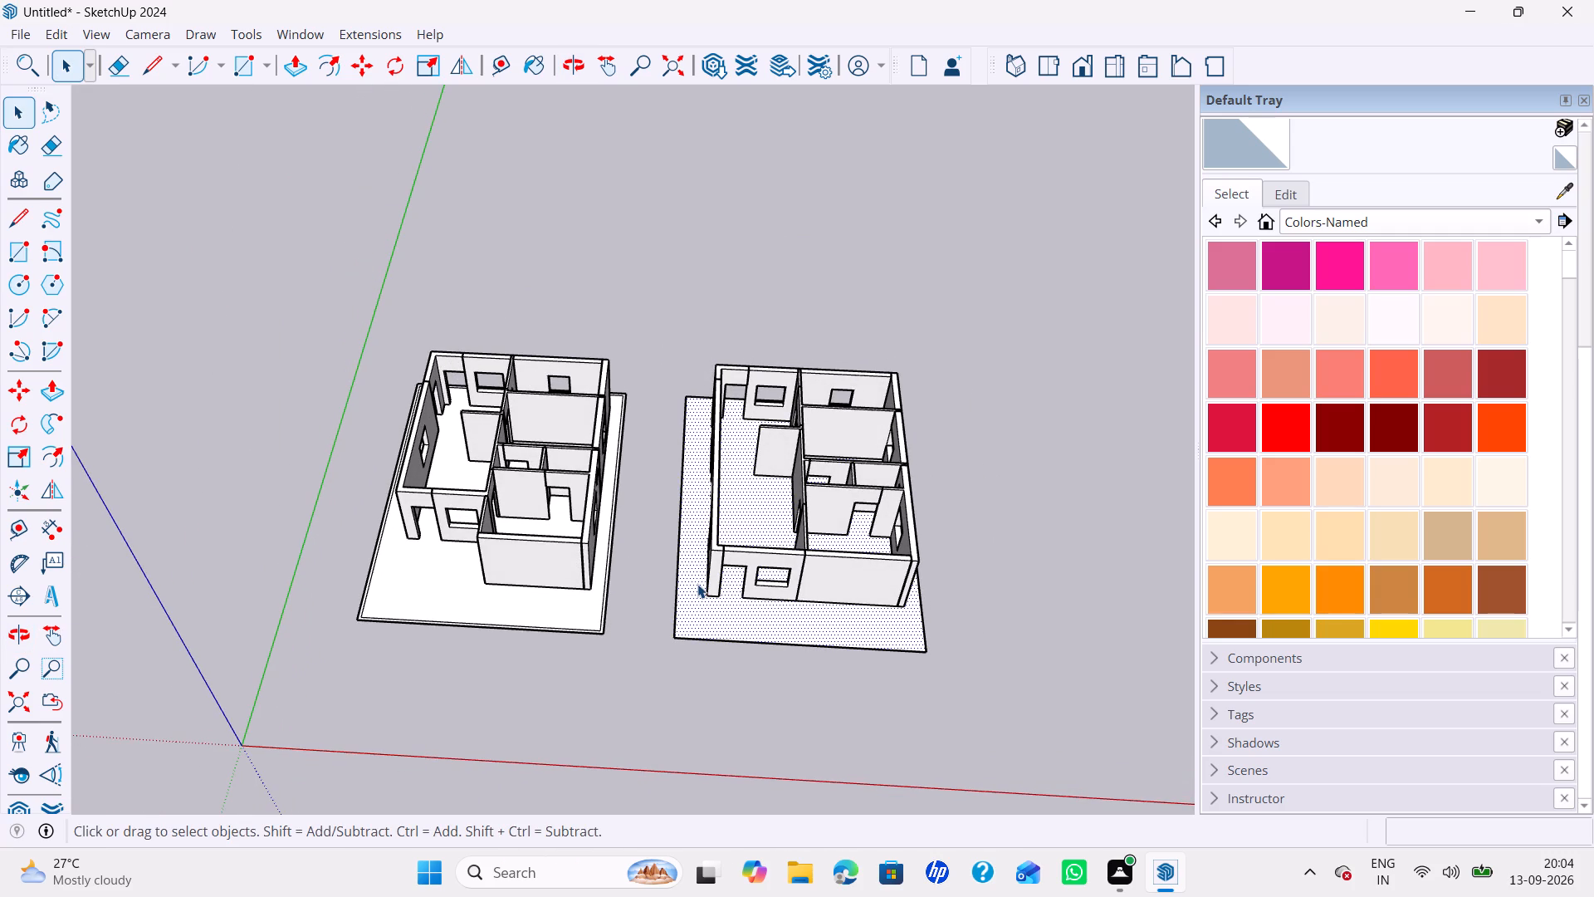
key("Delete")
Make the whole house farther from the origin, including its base outline, into one group.
middle_click_drag(819, 620, 836, 598)
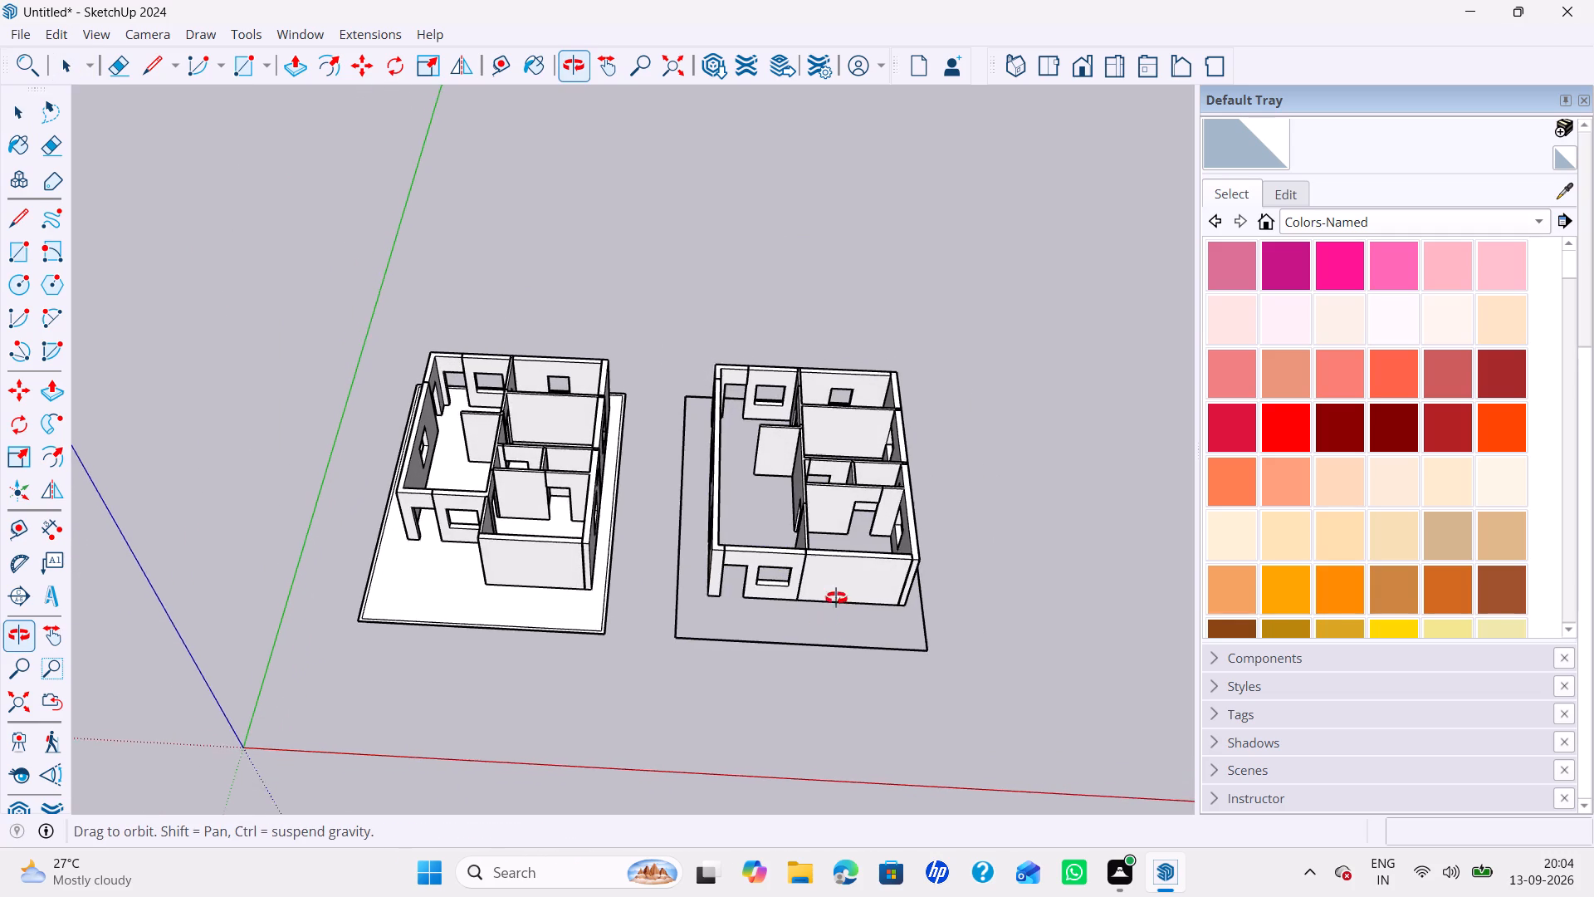
middle_click_drag(836, 598, 783, 627)
scroll(809, 635, "down", 4)
key("Return")
middle_click_drag(803, 629, 773, 522)
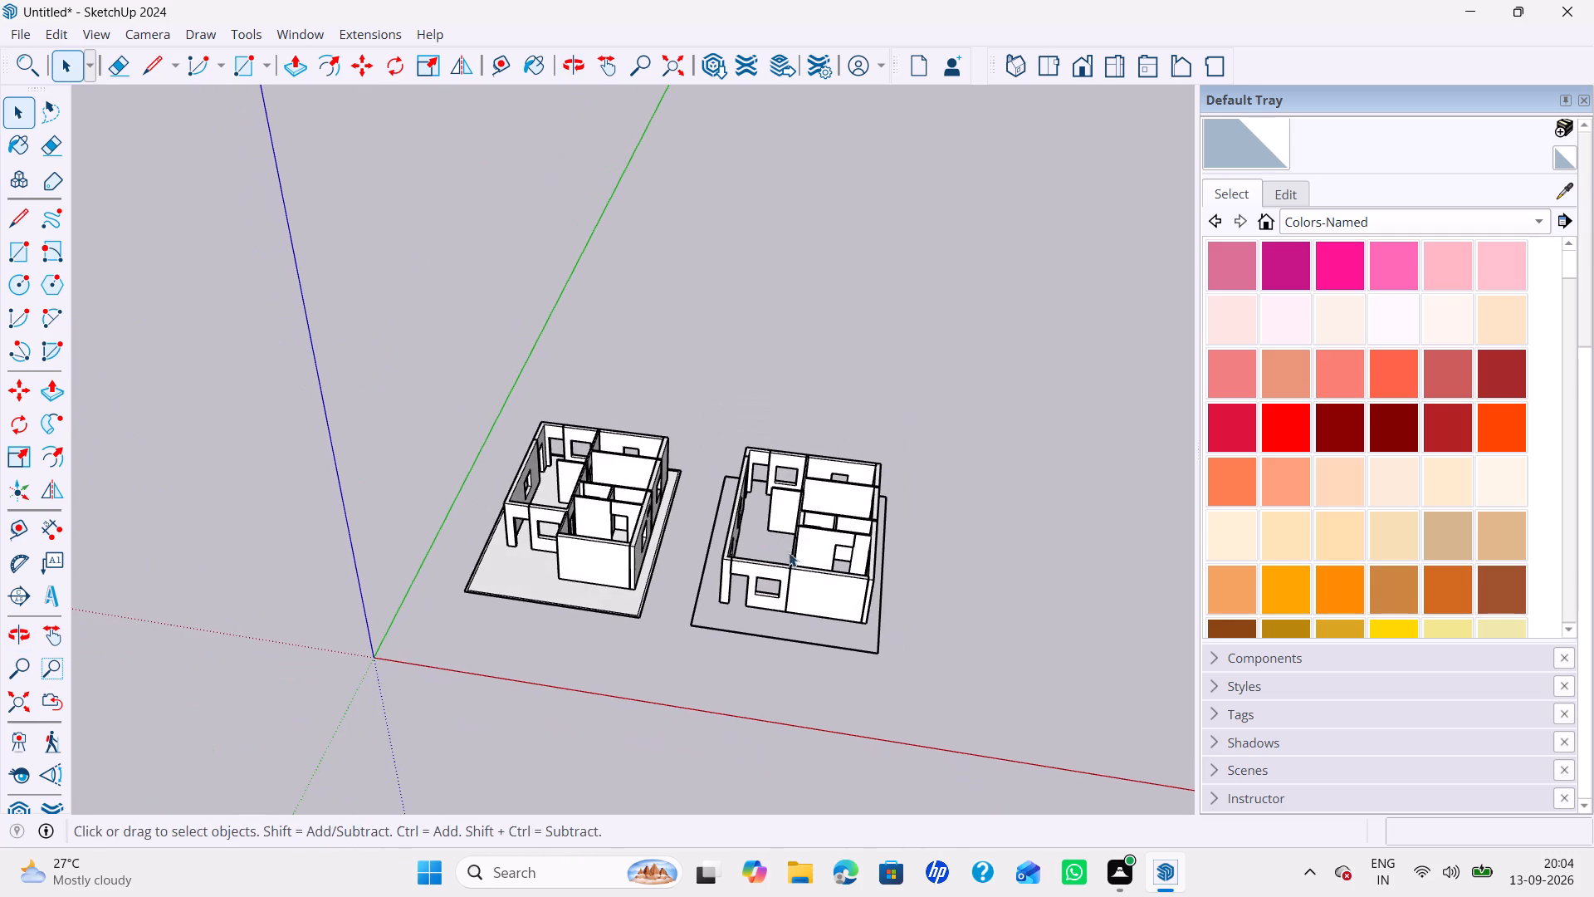
middle_click_drag(794, 574, 765, 448, "shift")
middle_click_drag(761, 487, 858, 564)
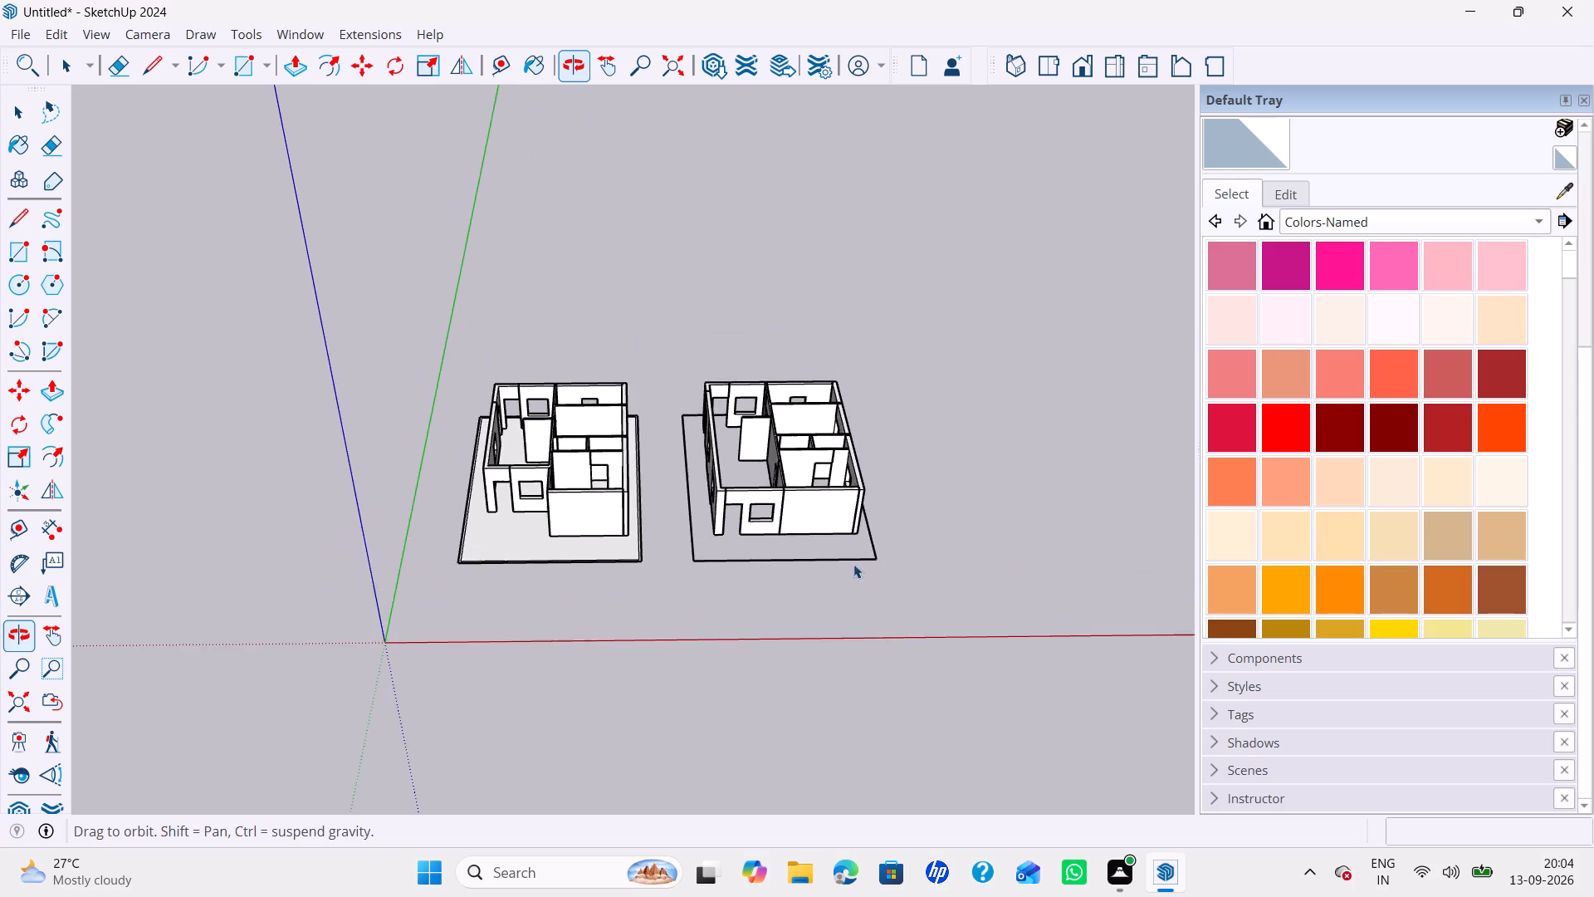
middle_click_drag(770, 551, 718, 545)
left_click_drag(914, 387, 883, 449)
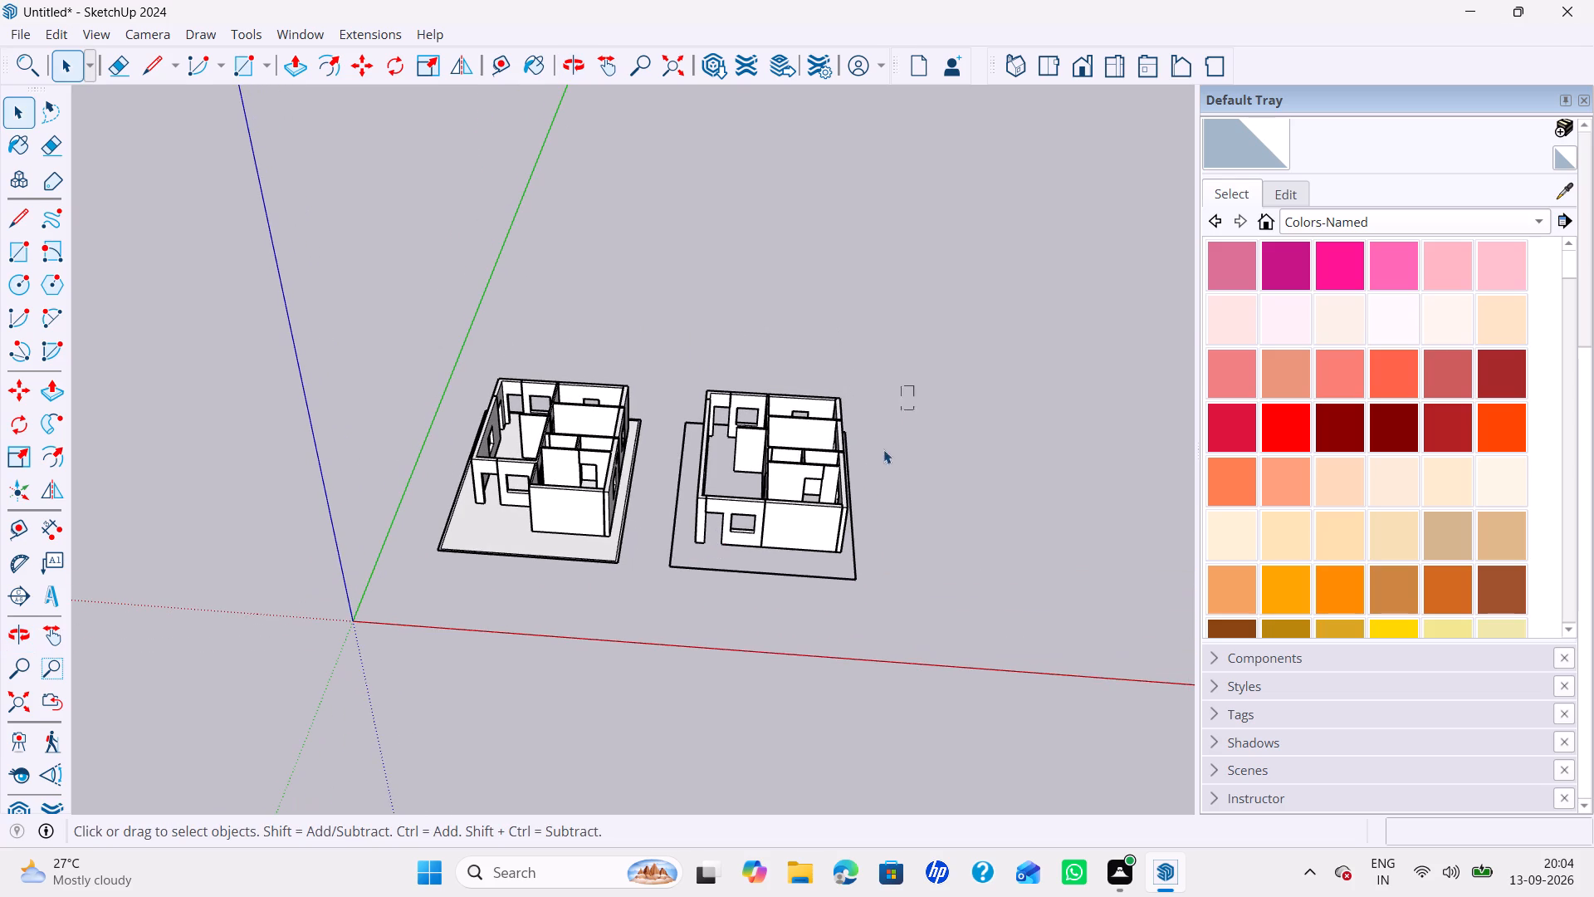
left_click_drag(883, 449, 666, 635)
right_click(780, 498)
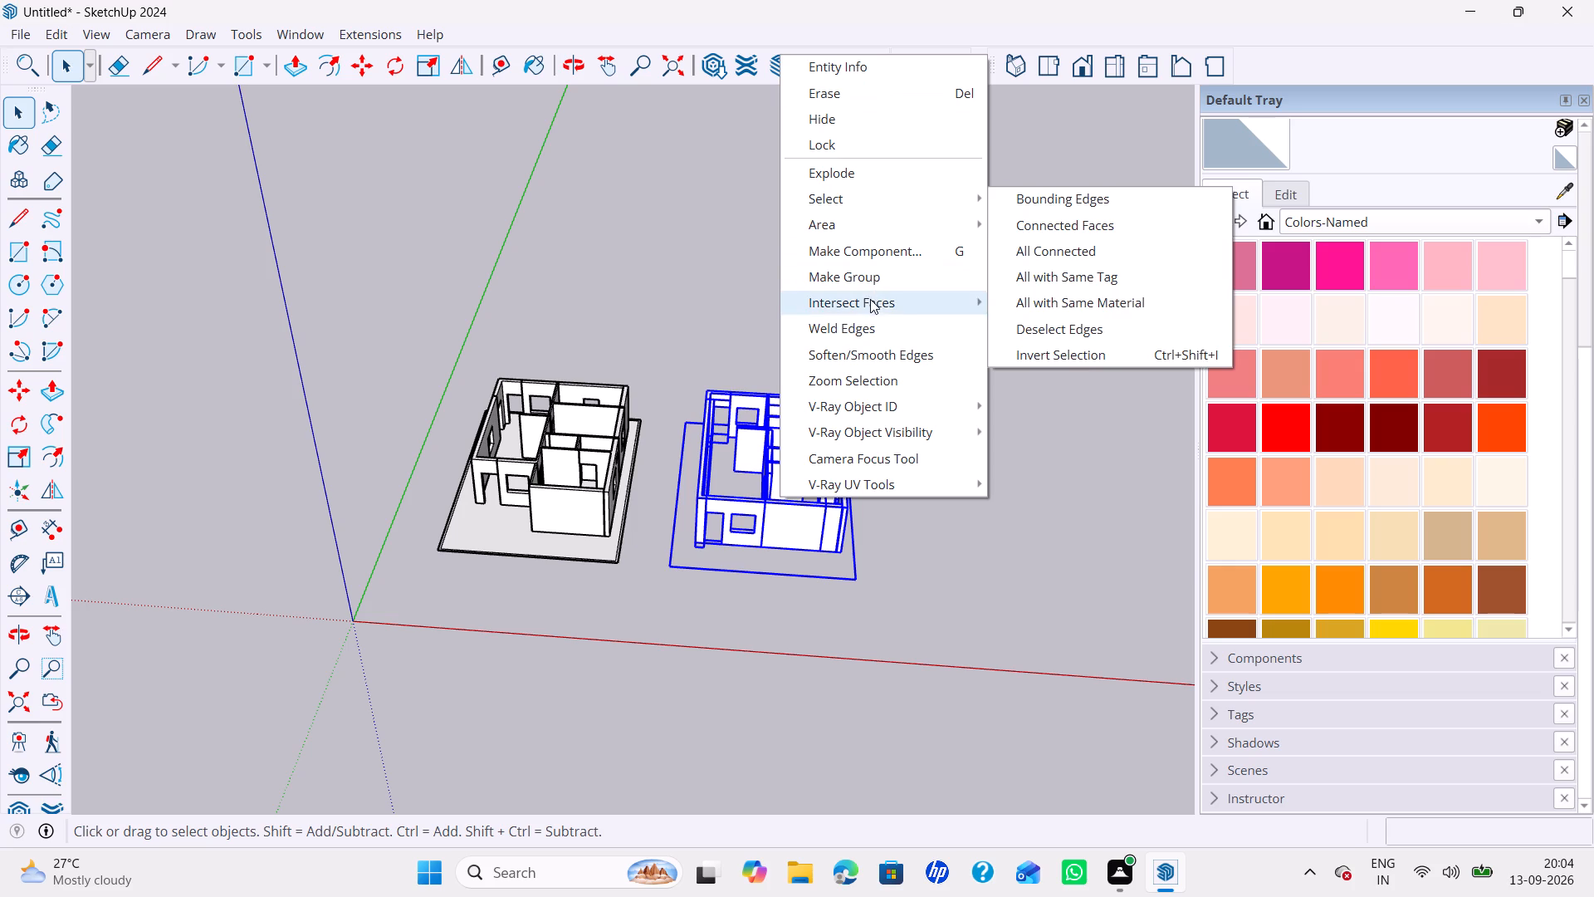
left_click(858, 286)
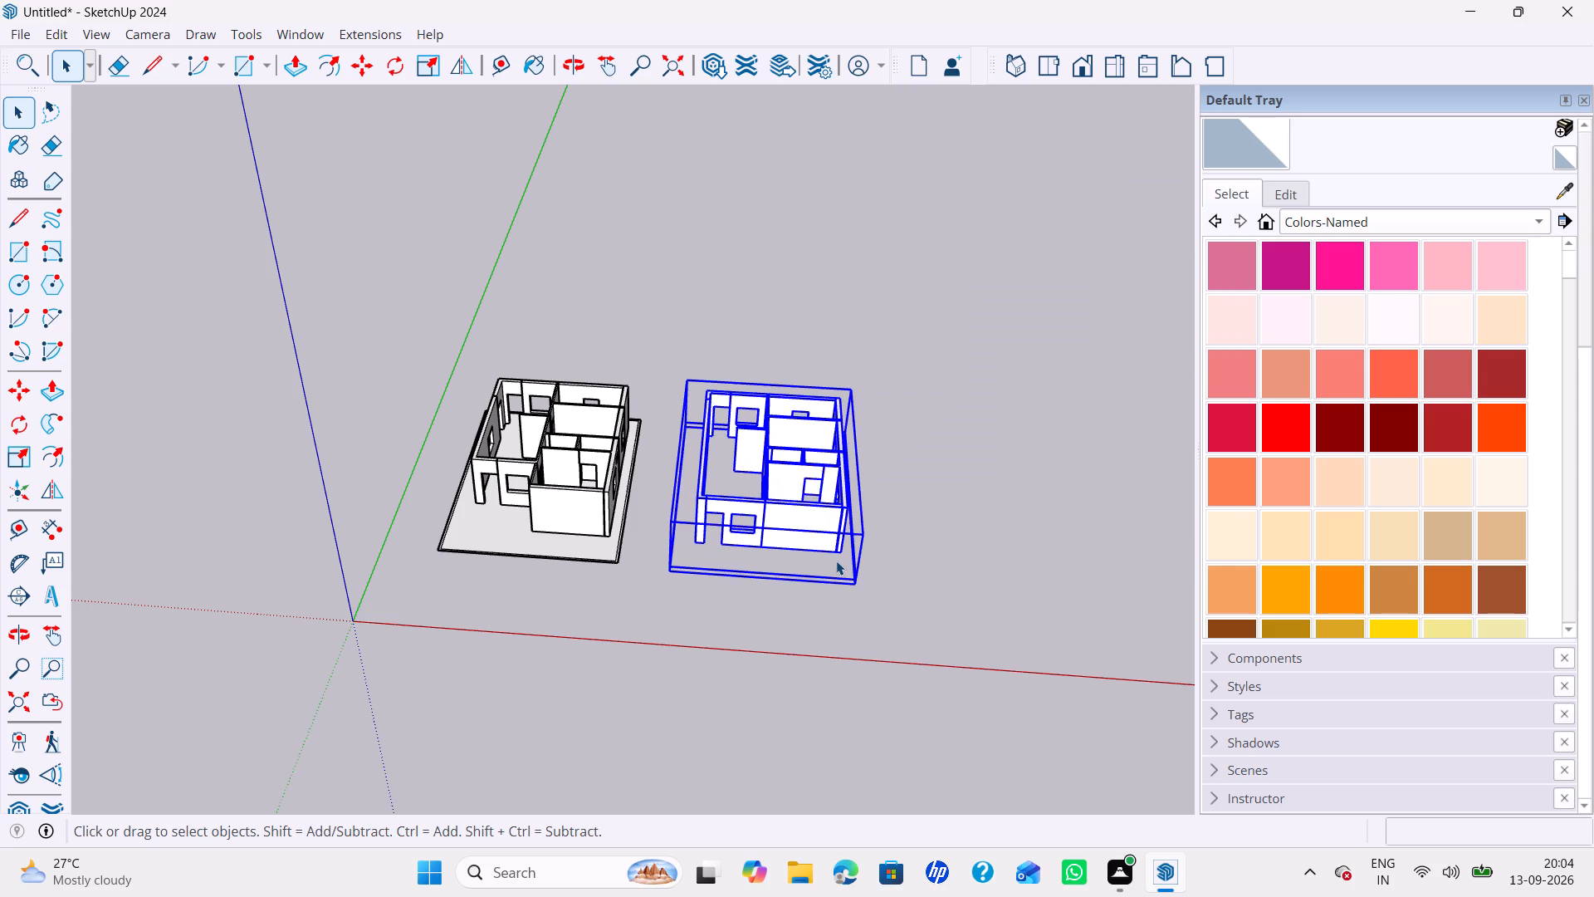
Move the new group 11' 3/4" up along the blue axis.
key("m")
left_click(853, 587)
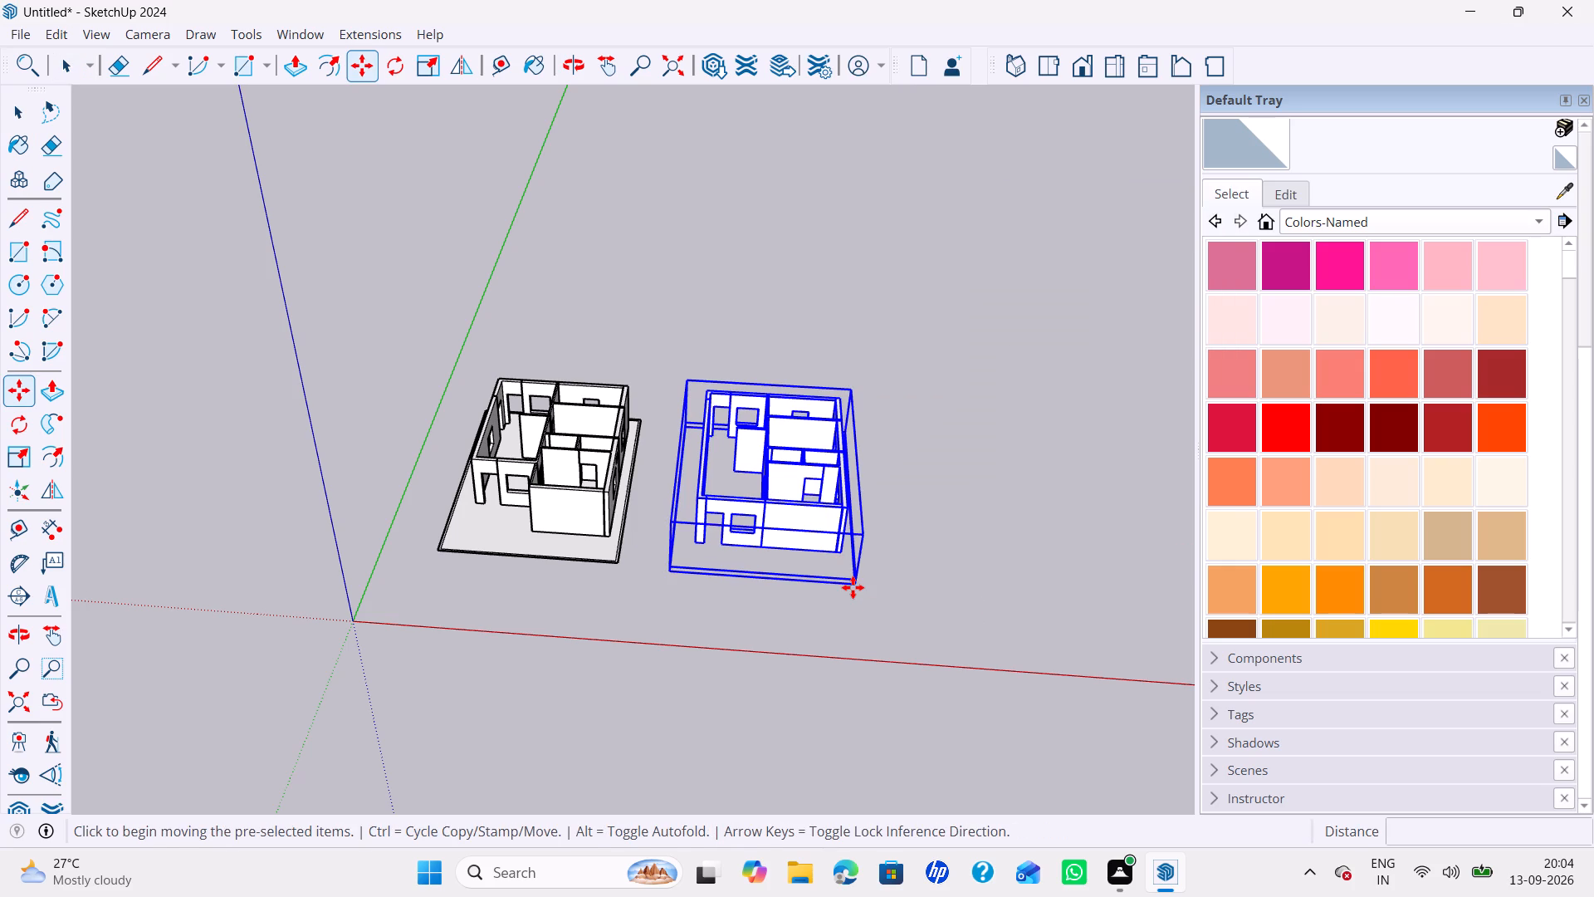
key("Up")
scroll(614, 492, "up", 4)
left_click(608, 491)
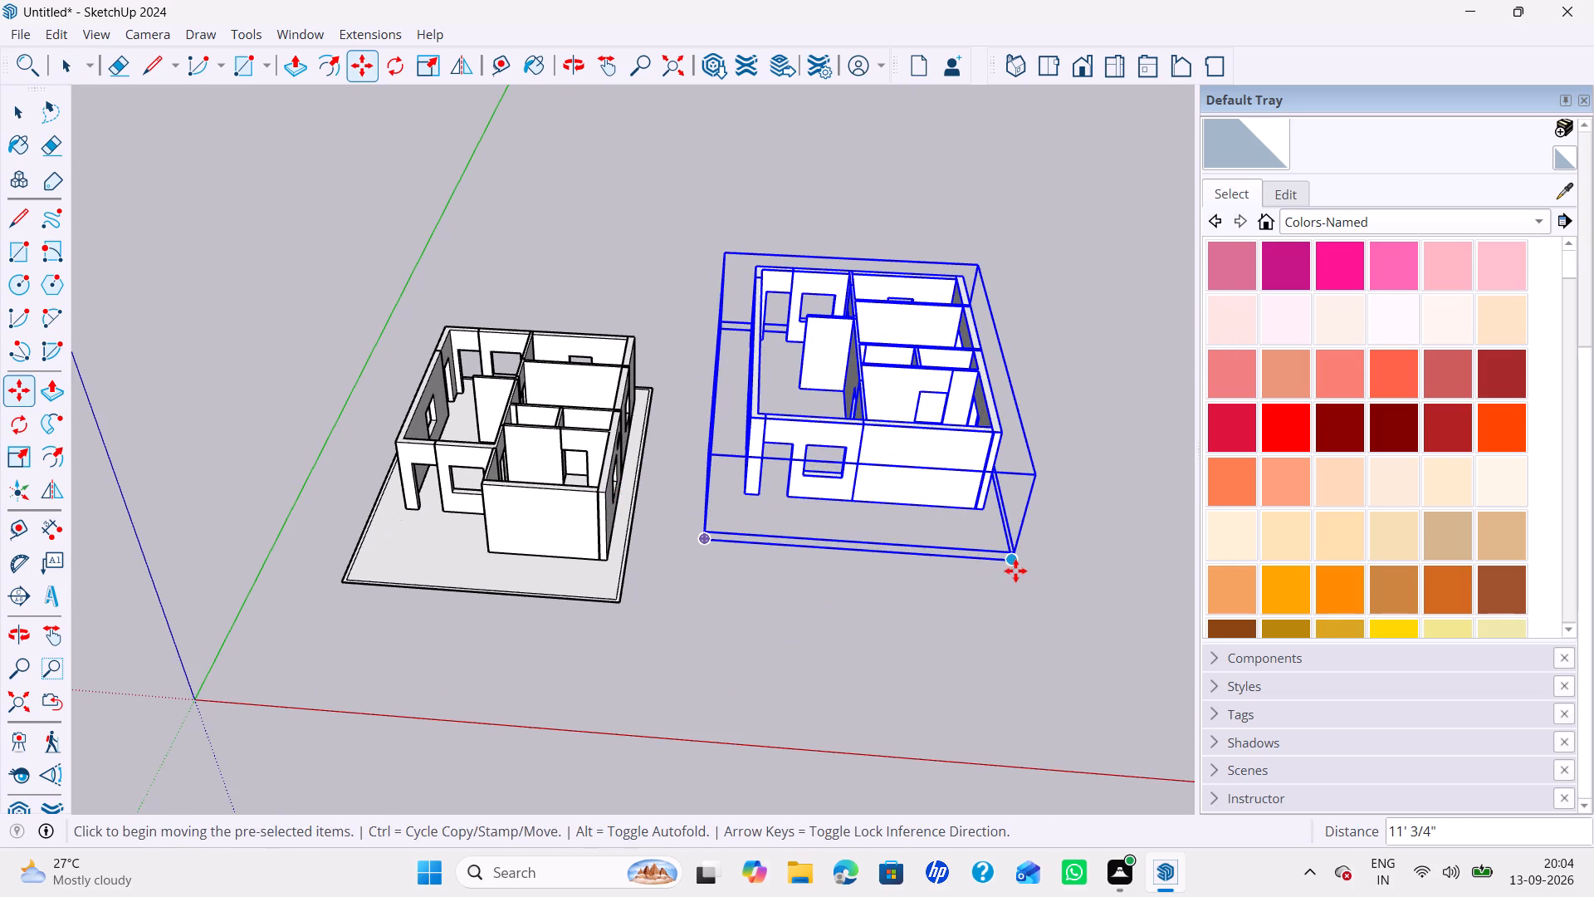
Move the raised group 40' 7/16" along the red axis over the other house, aligned to that house's base corner.
left_click(1015, 567)
key("Left")
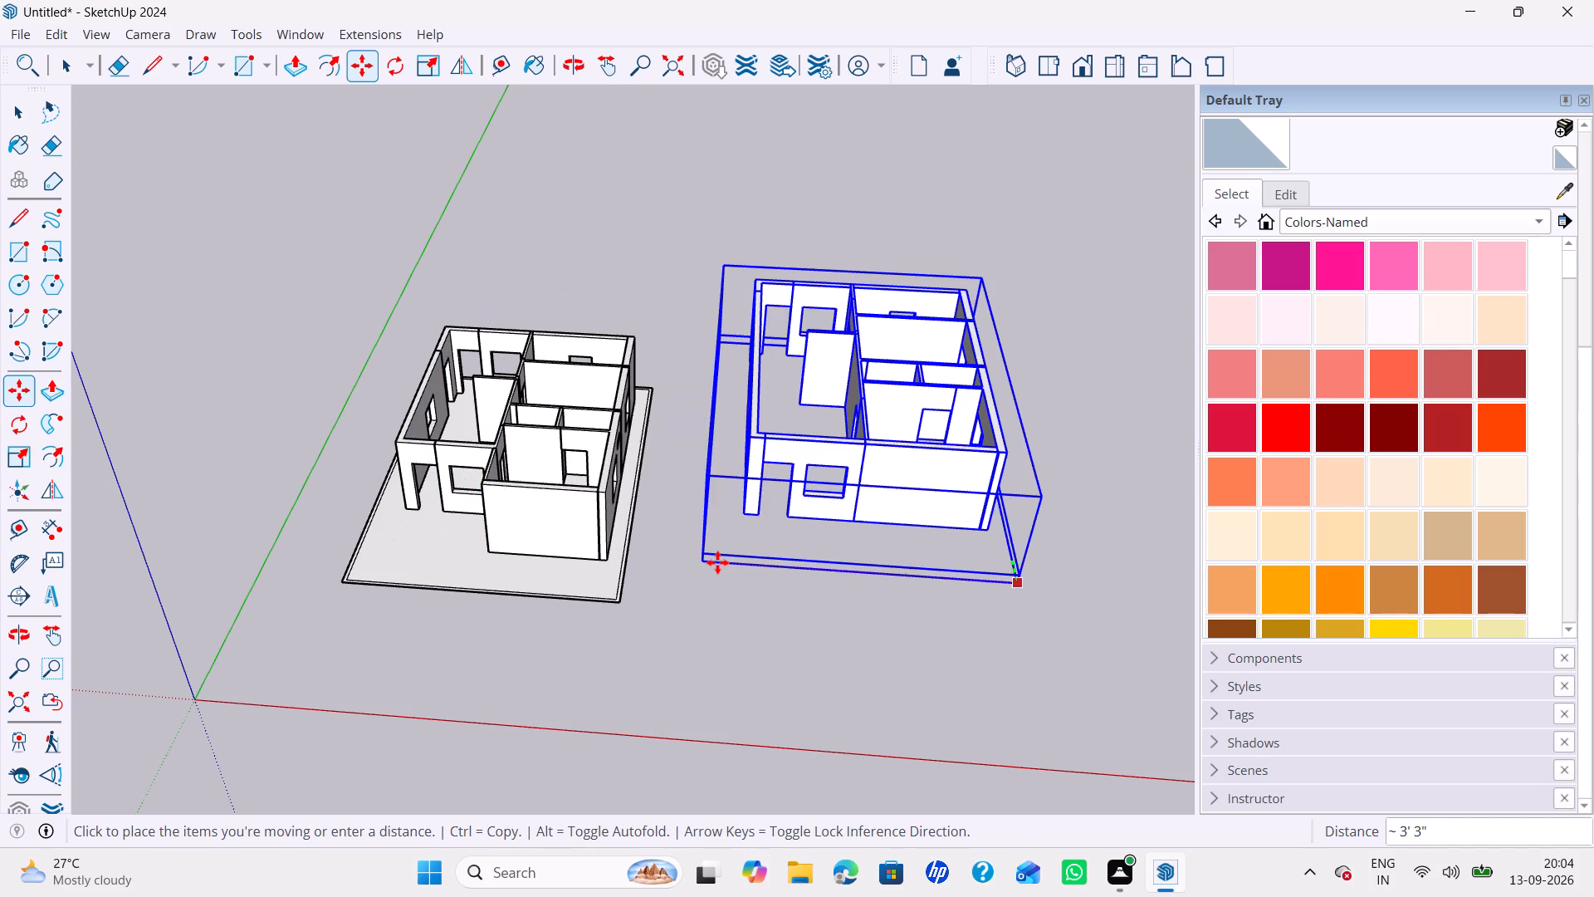
key("Right")
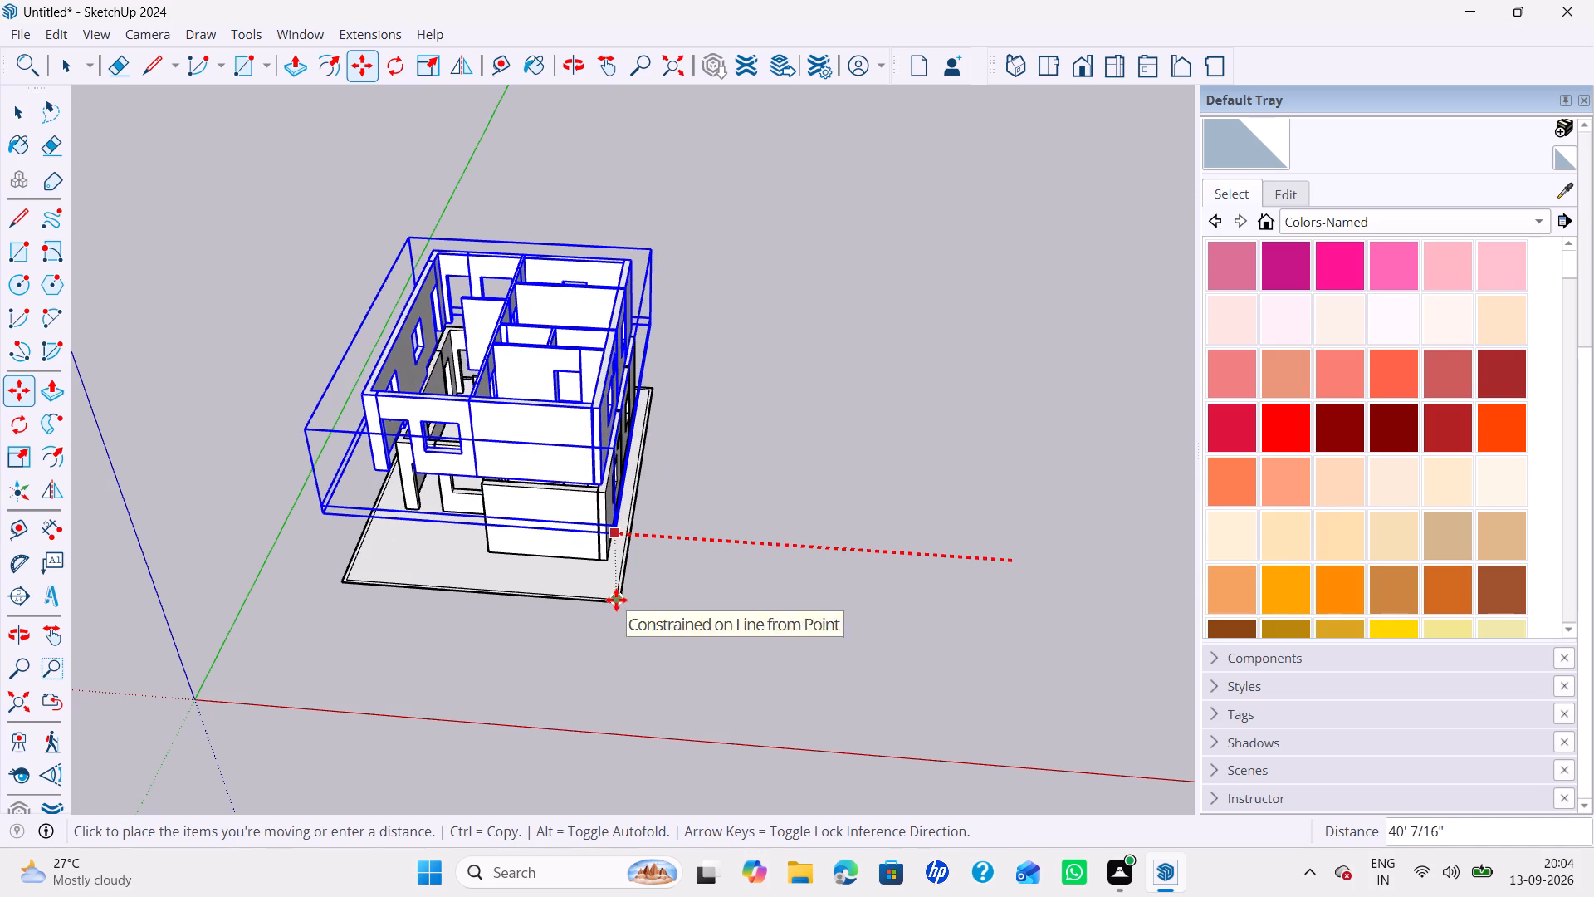
left_click(619, 600)
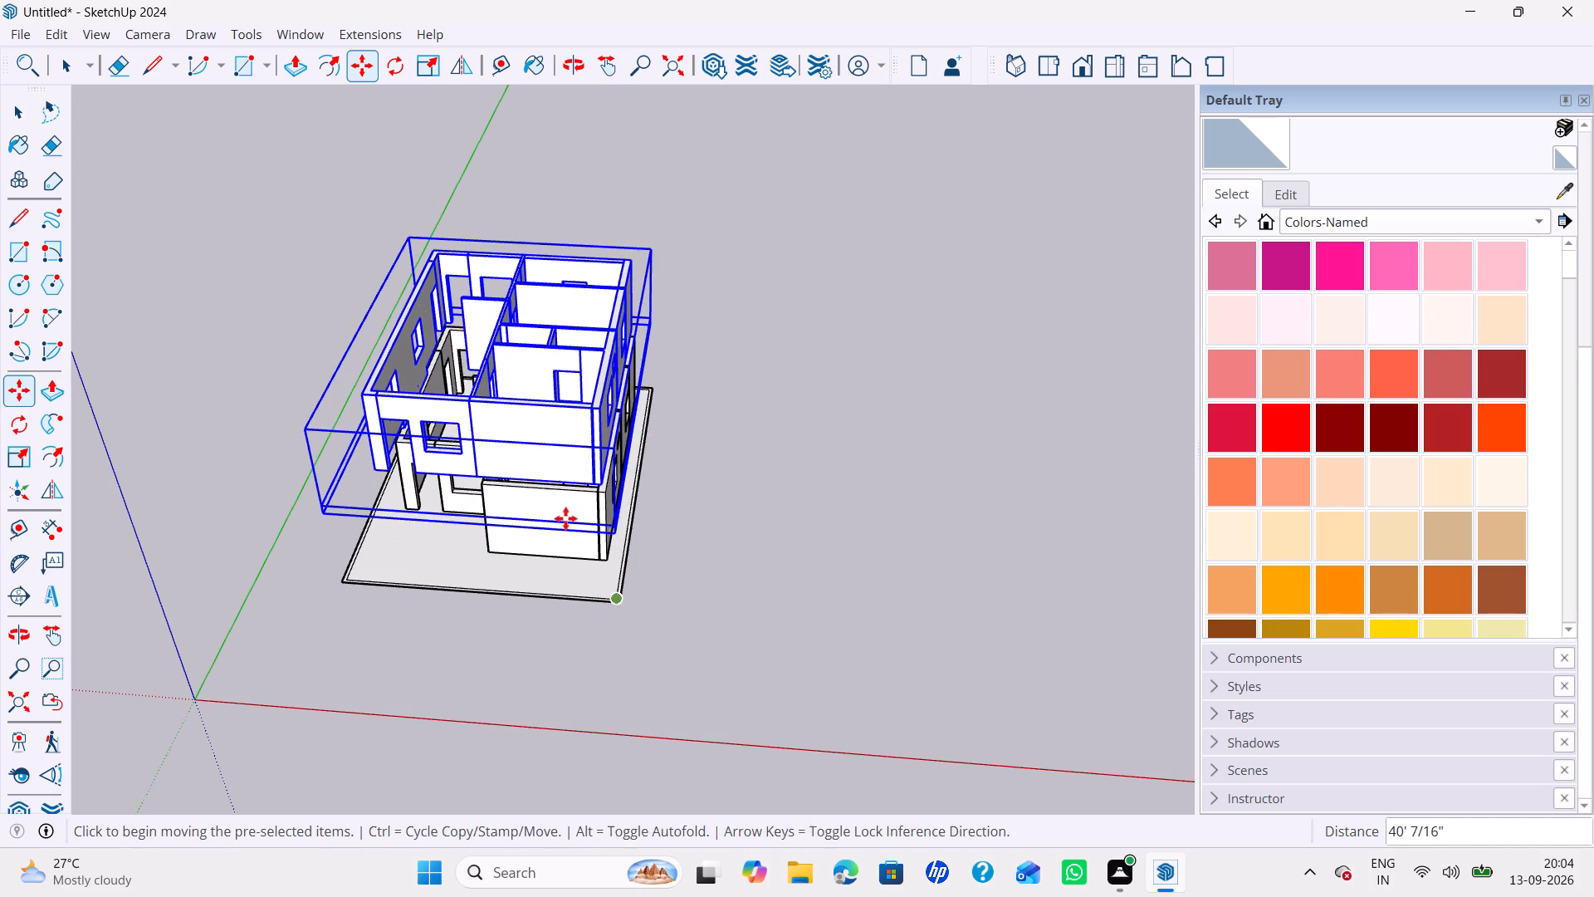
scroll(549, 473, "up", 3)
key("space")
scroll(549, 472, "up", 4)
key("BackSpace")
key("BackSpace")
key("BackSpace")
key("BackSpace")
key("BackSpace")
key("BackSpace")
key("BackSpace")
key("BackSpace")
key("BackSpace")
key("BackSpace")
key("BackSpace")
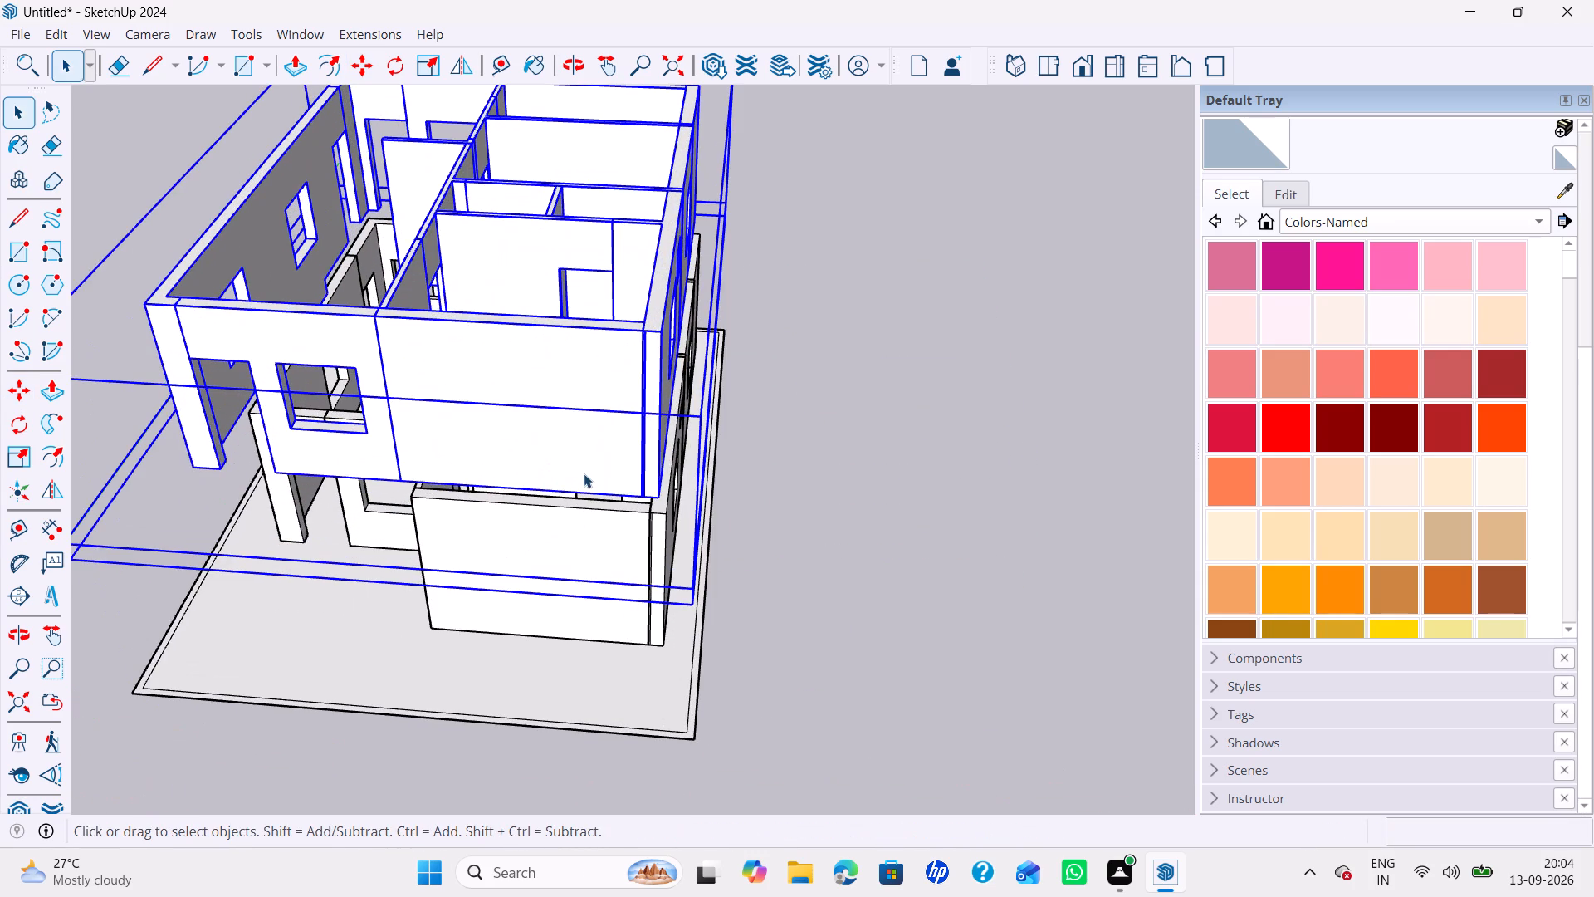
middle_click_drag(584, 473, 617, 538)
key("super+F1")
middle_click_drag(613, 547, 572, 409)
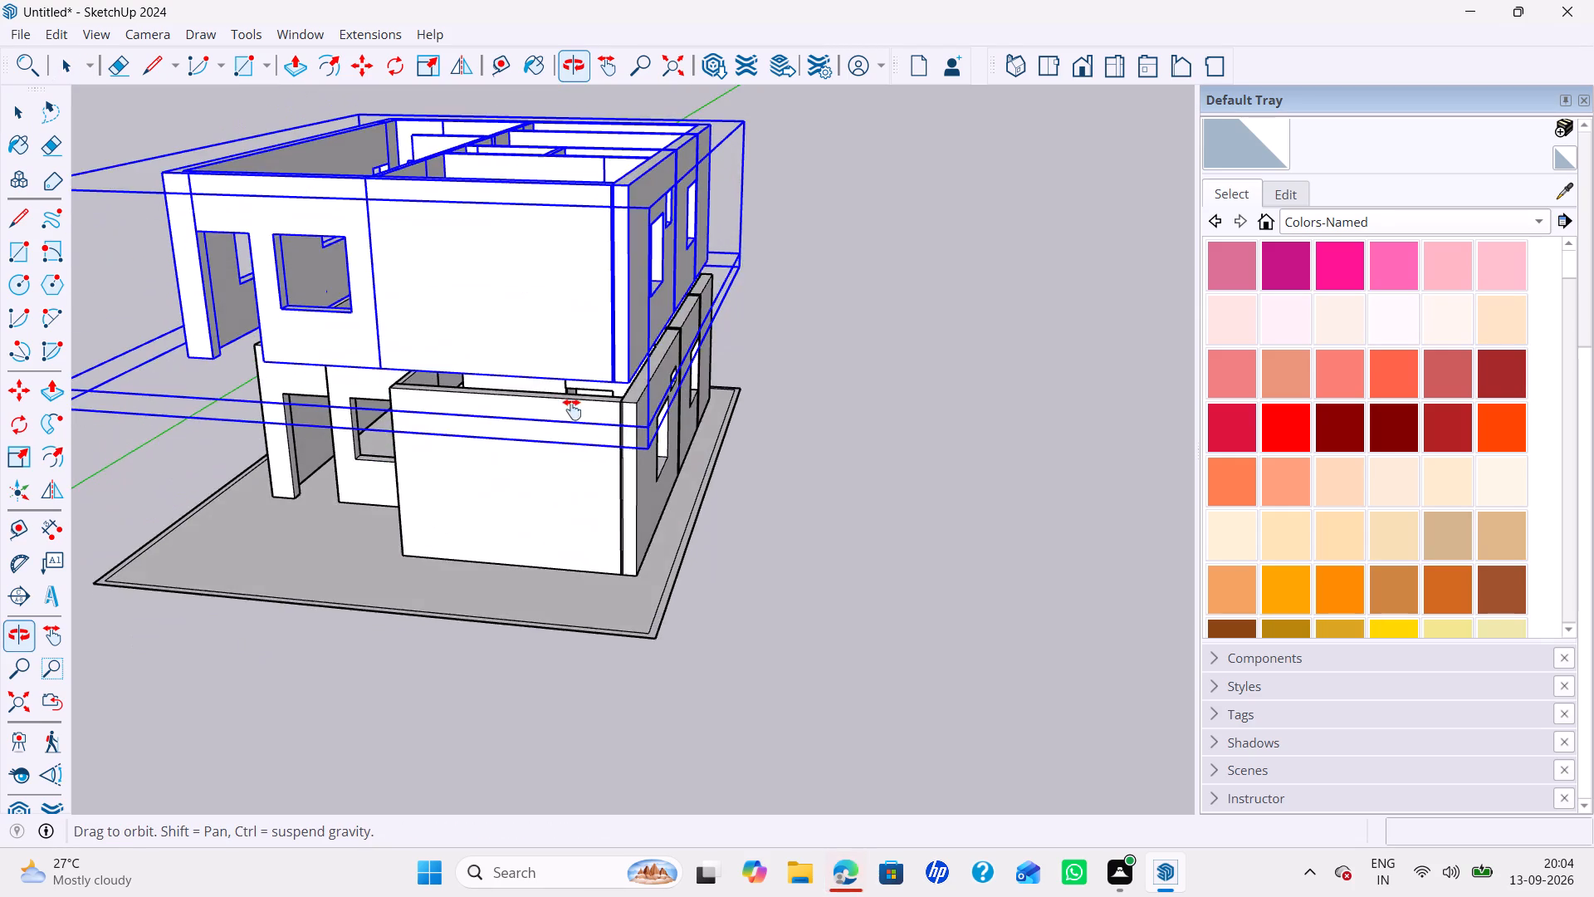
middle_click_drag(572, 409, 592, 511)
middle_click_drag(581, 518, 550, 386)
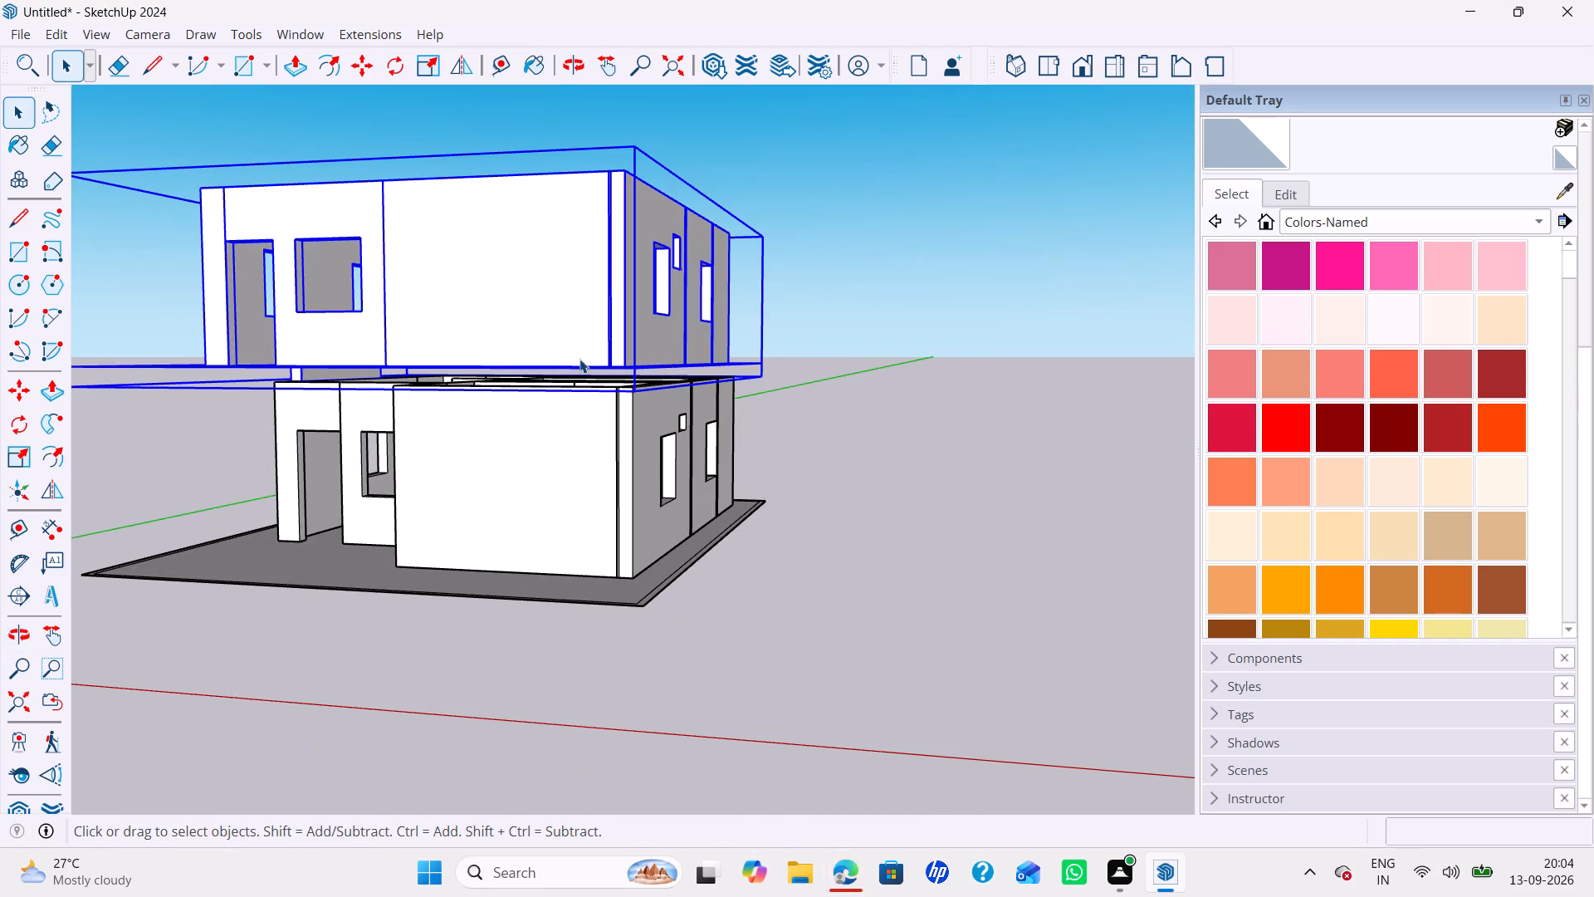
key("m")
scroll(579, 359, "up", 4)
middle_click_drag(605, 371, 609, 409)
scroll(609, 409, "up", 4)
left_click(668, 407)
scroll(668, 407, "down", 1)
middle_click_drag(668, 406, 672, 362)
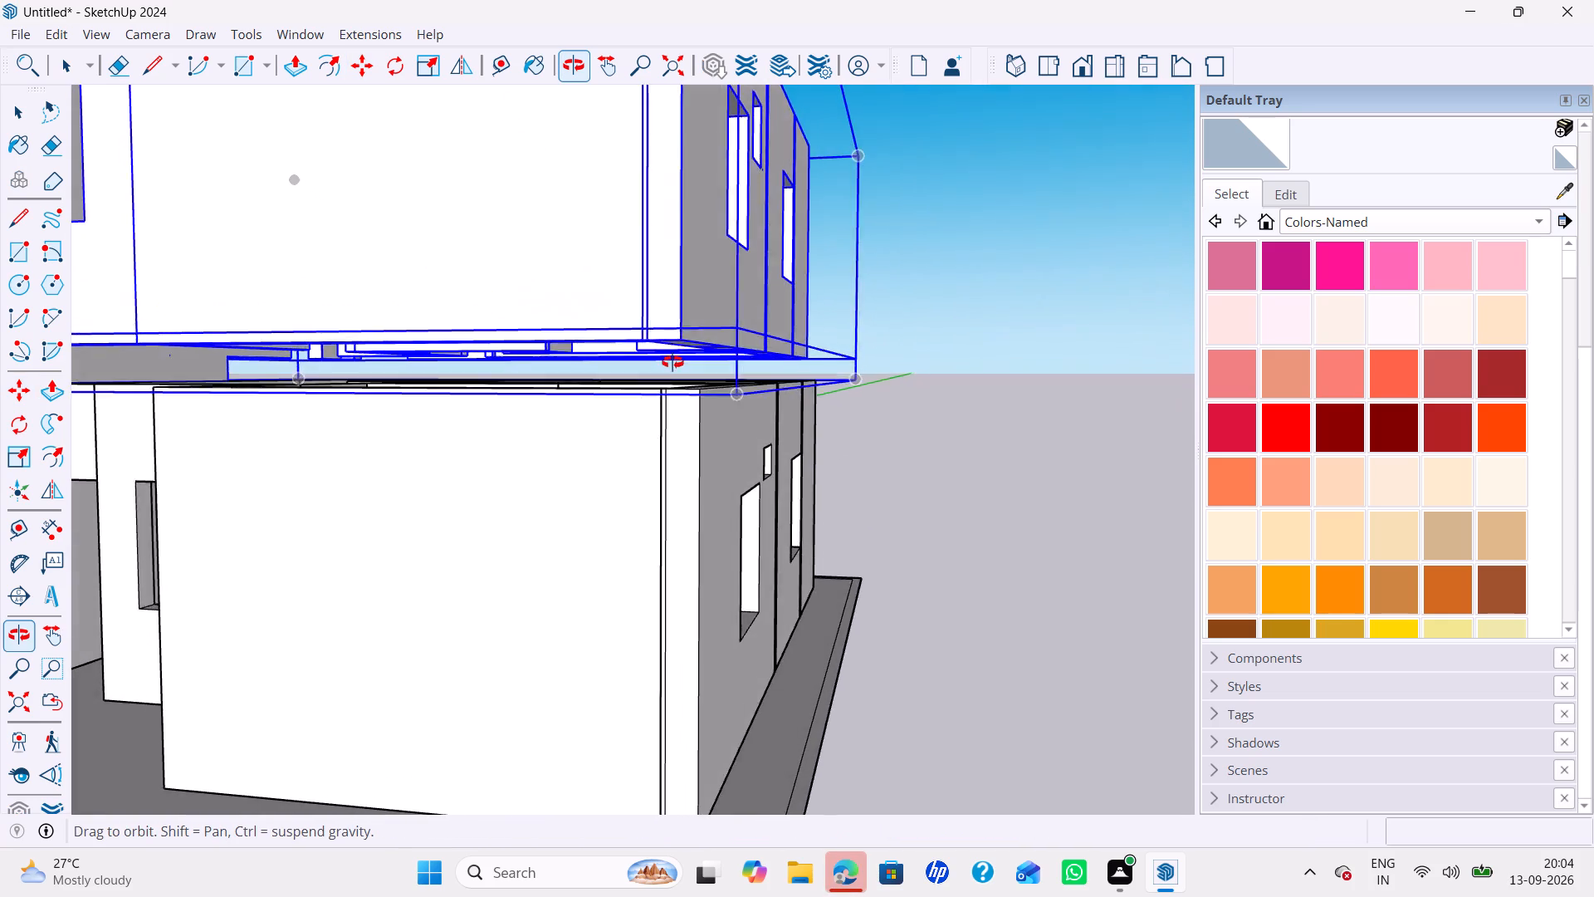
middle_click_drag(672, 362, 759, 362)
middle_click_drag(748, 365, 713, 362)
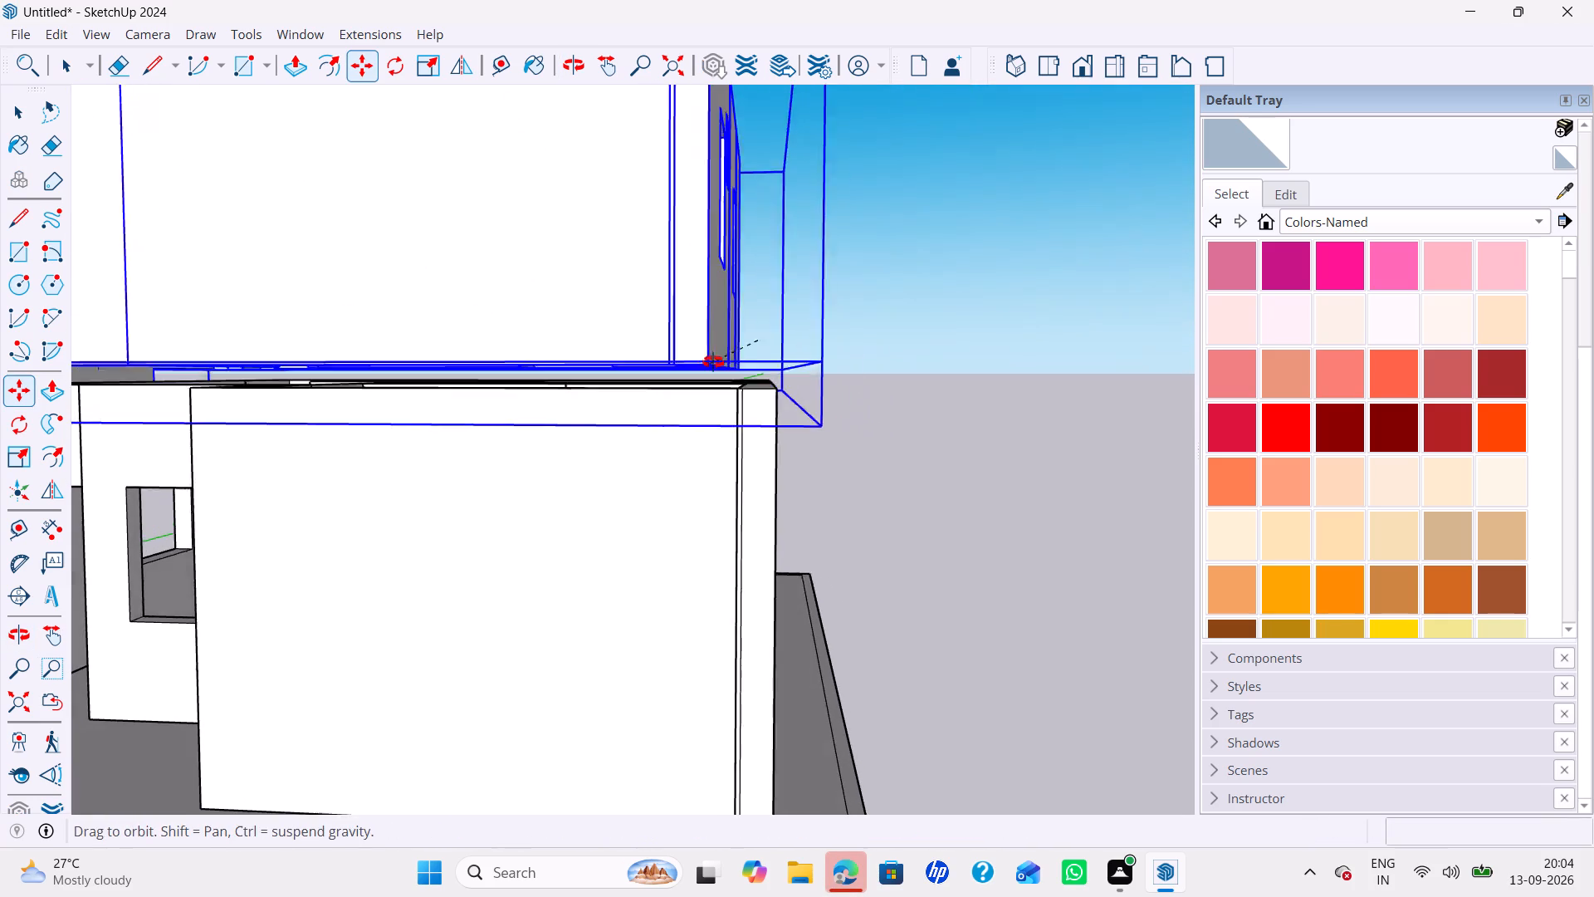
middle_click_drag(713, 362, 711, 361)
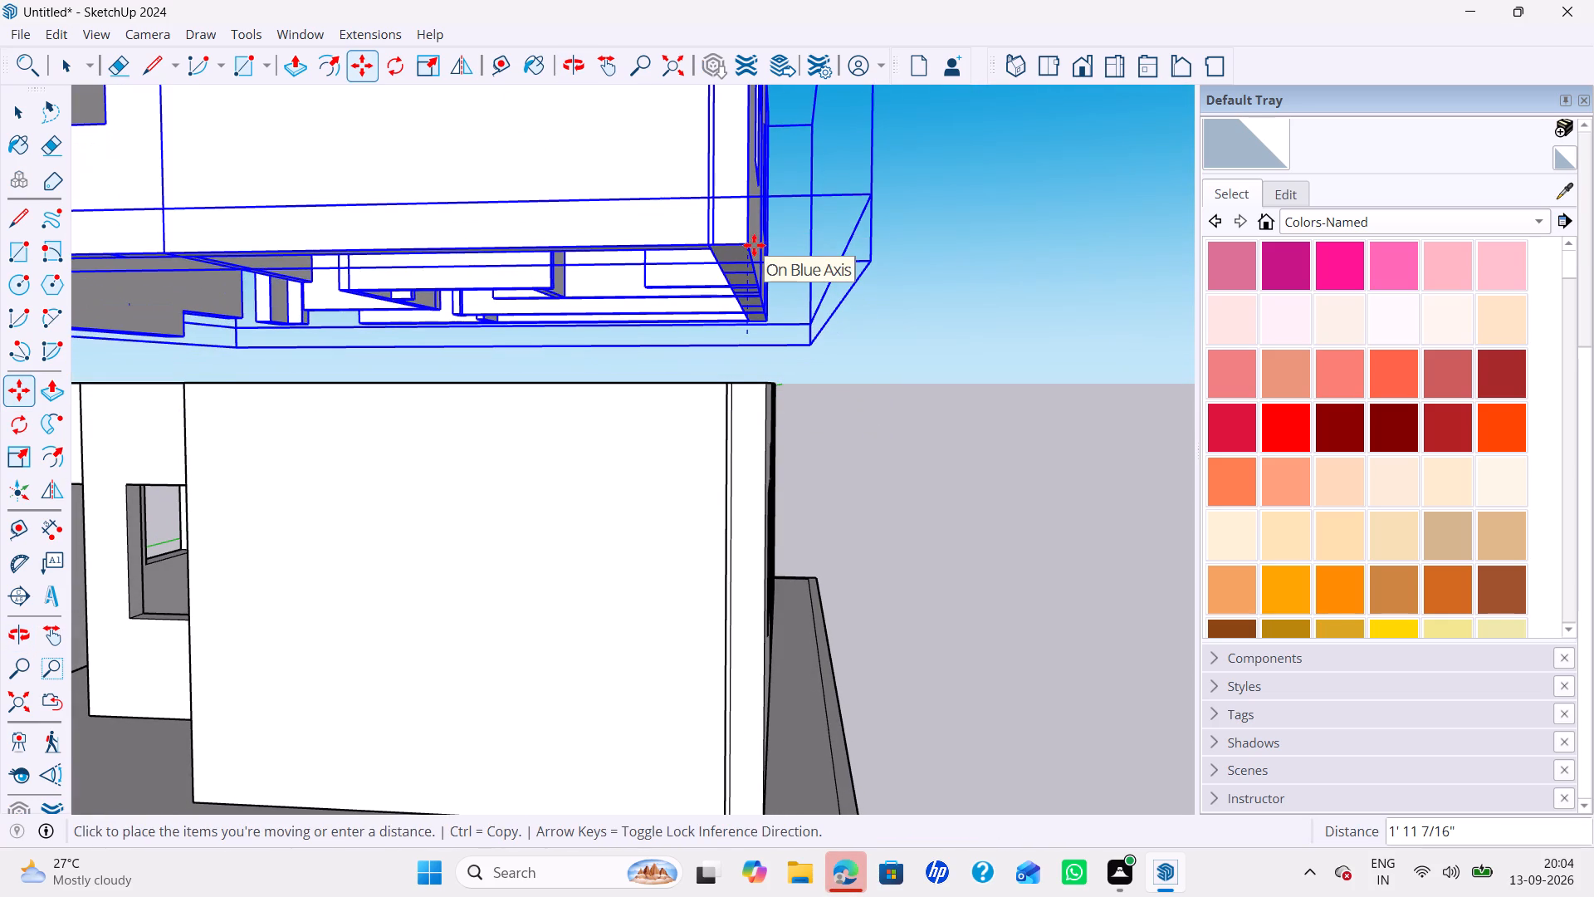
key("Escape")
In the upper house, open the windowed side wall and Push/Pull its overhanging bottom face up 1' 3/4", flush with the adjoining wall bottom.
middle_click_drag(498, 314, 558, 301)
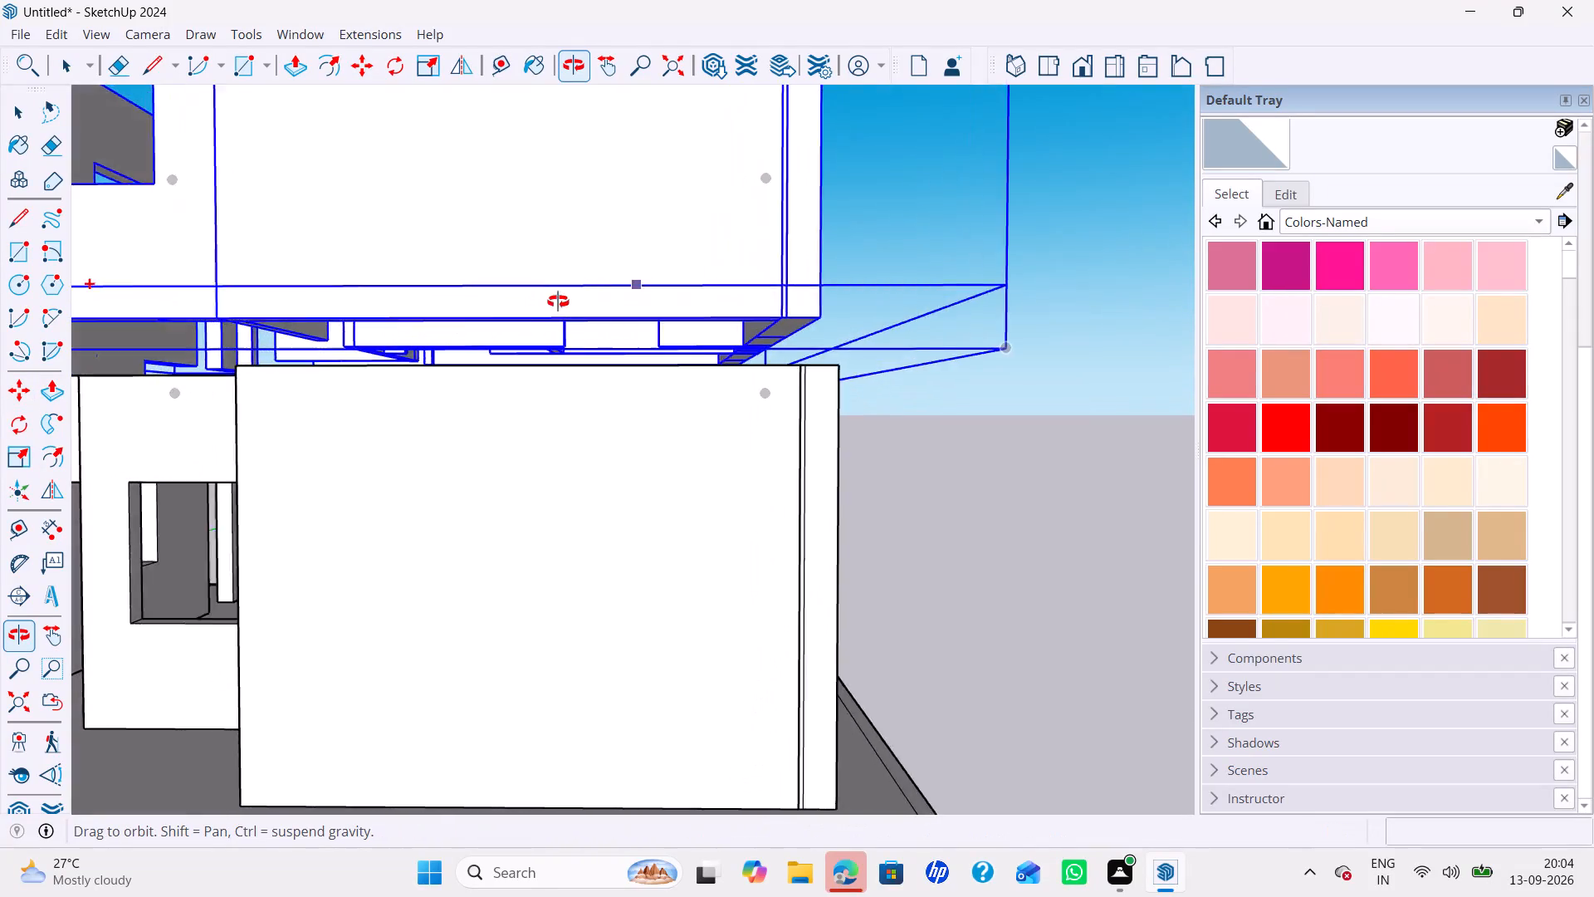
middle_click_drag(558, 301, 883, 332)
scroll(456, 390, "down", 11)
middle_click_drag(403, 400, 444, 383)
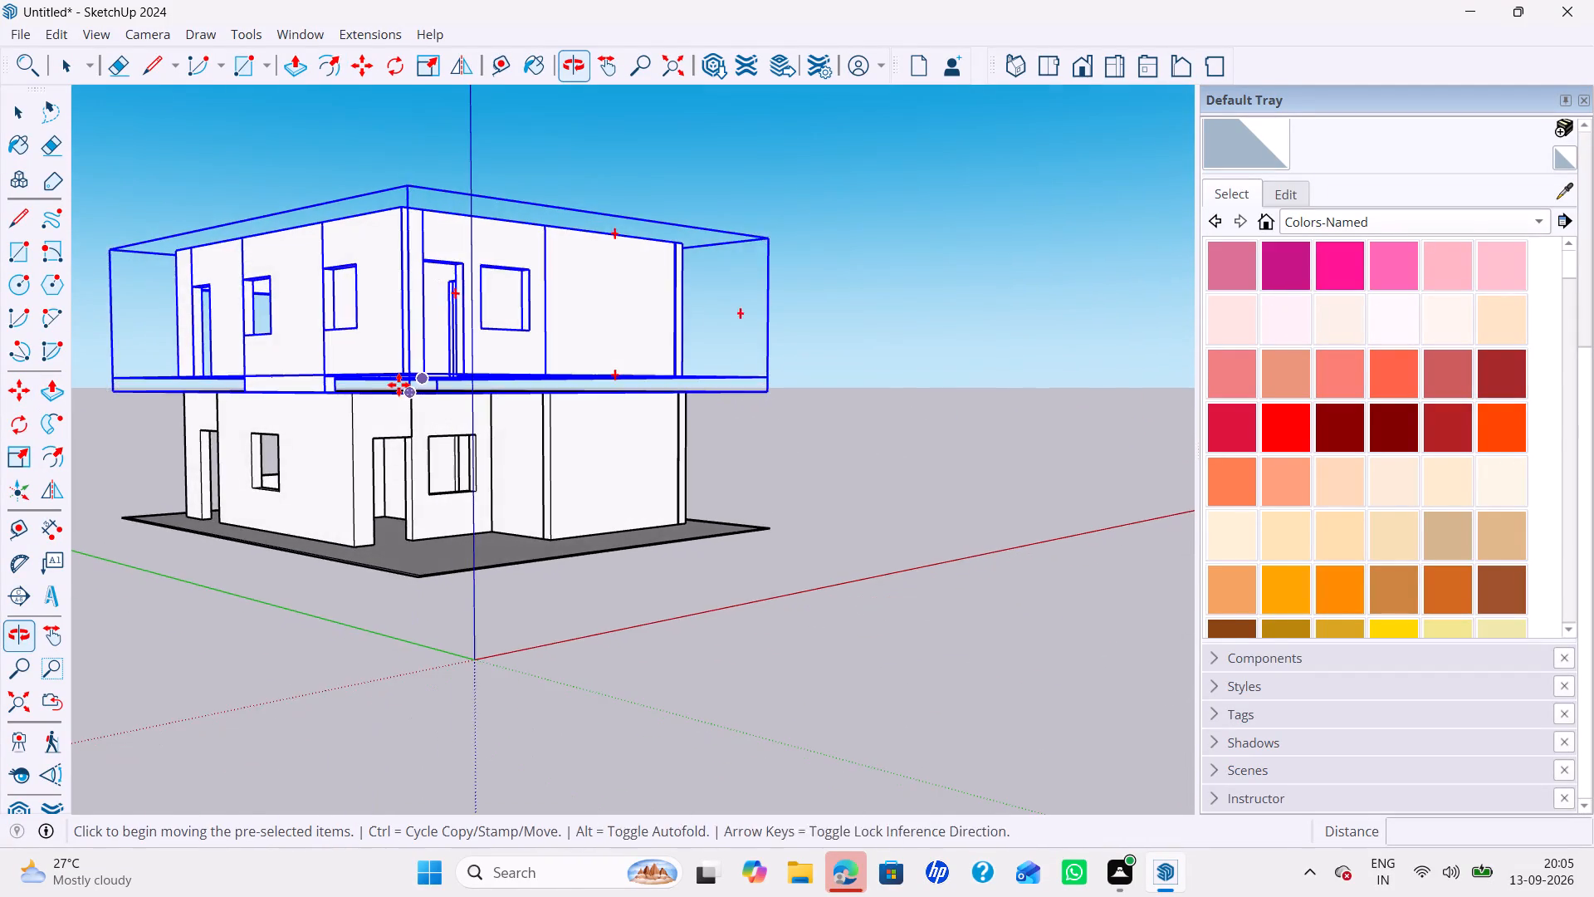
scroll(347, 387, "up", 4)
key("space")
double_click(304, 361)
scroll(300, 385, "up", 3)
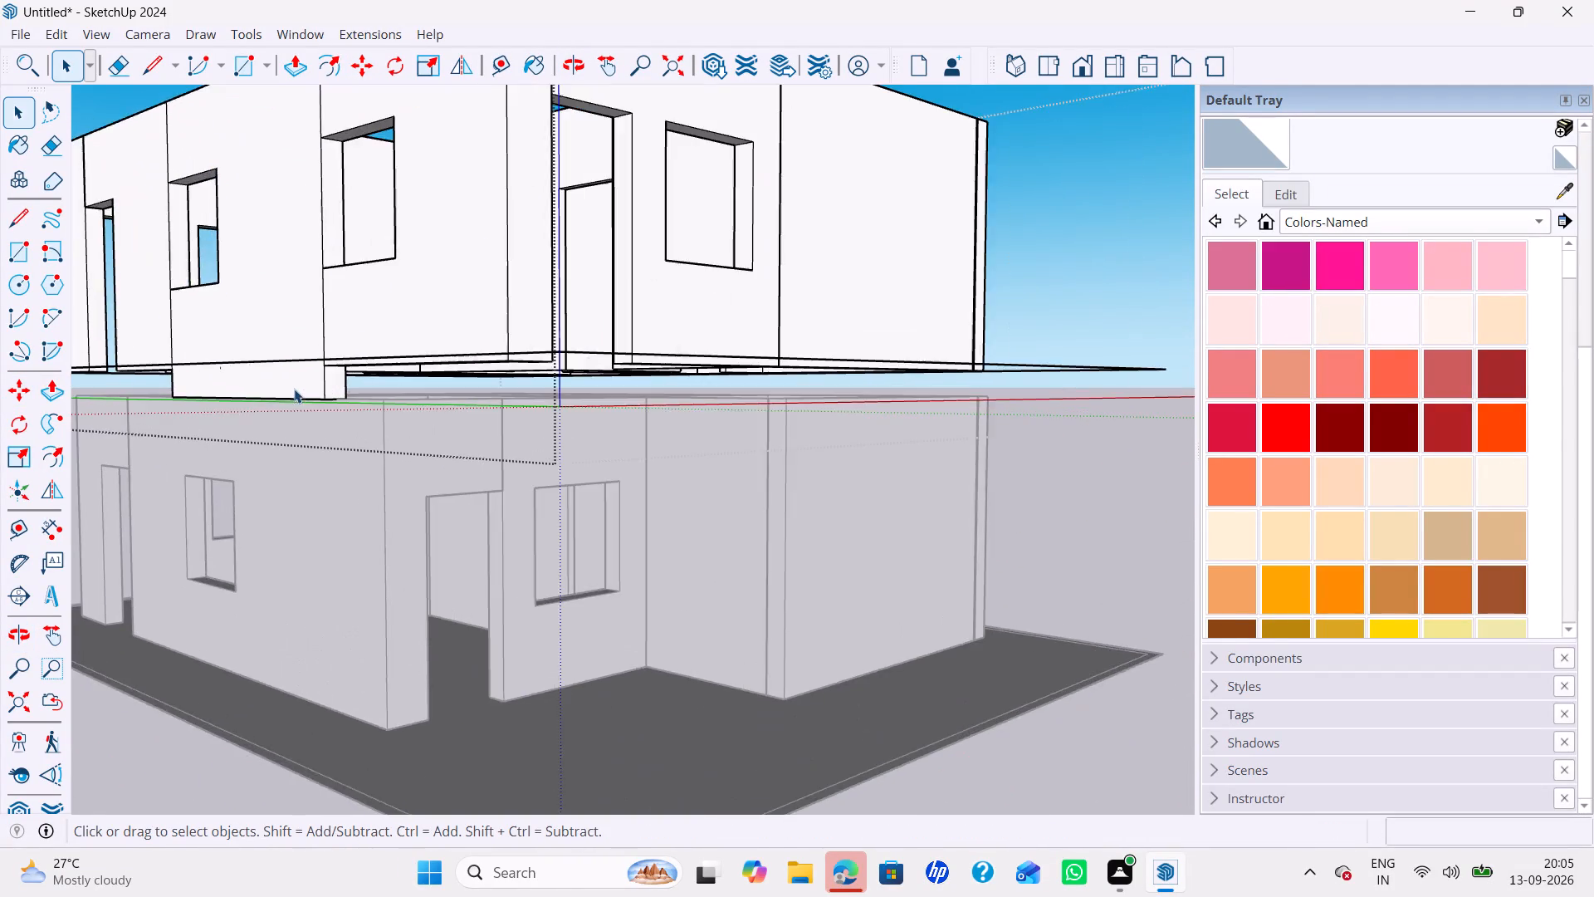
scroll(294, 389, "up", 5)
middle_click_drag(297, 395, 301, 317)
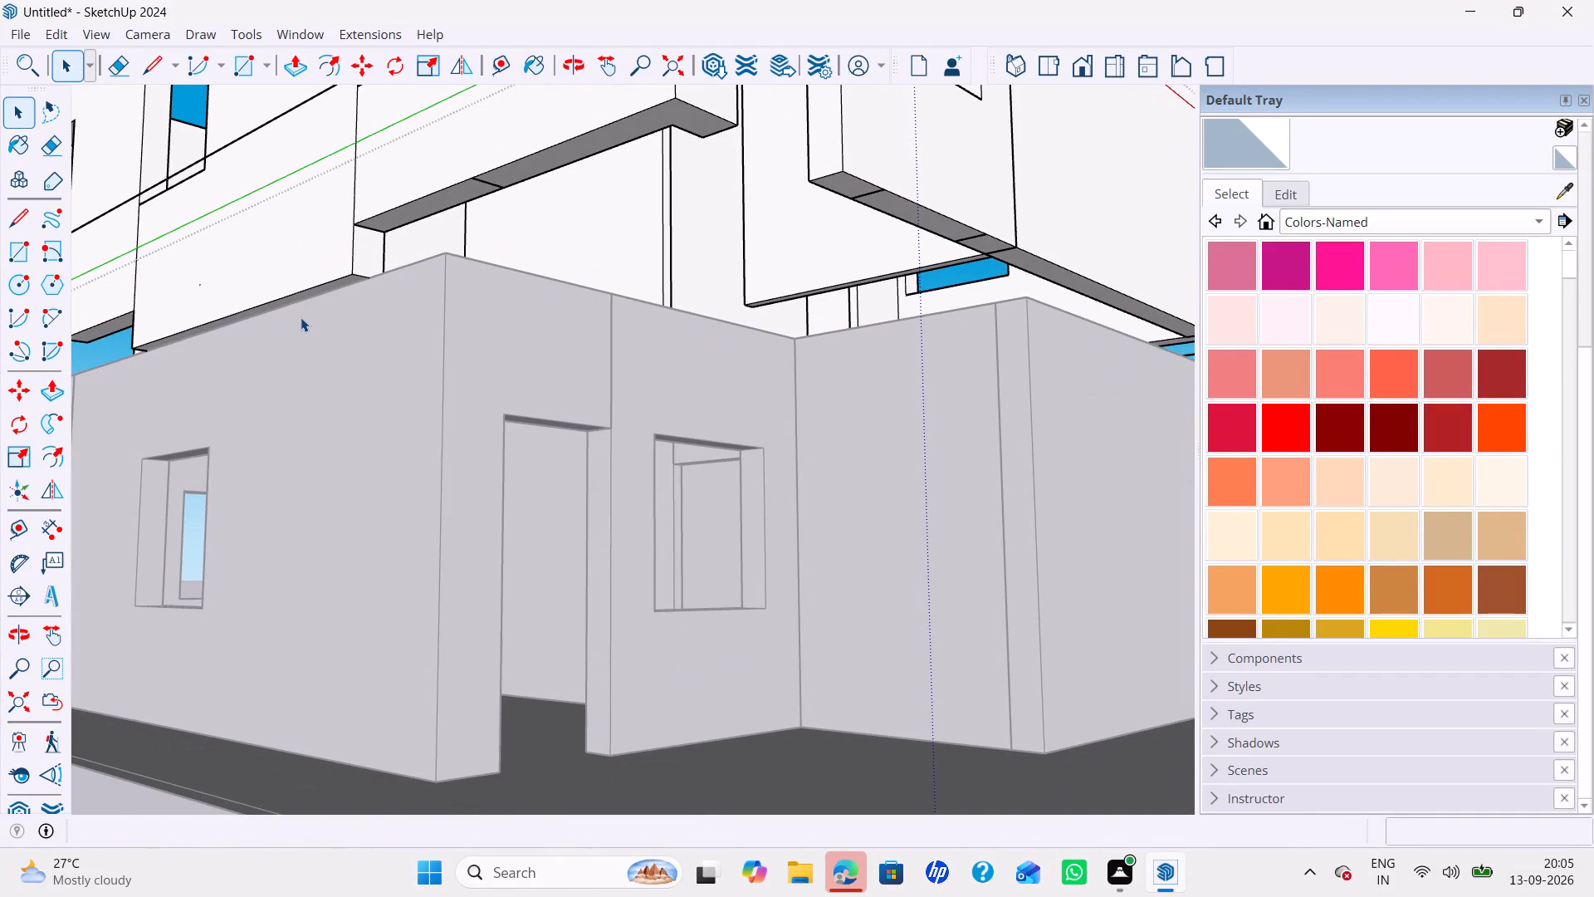
key("p")
key("space")
double_click(325, 274)
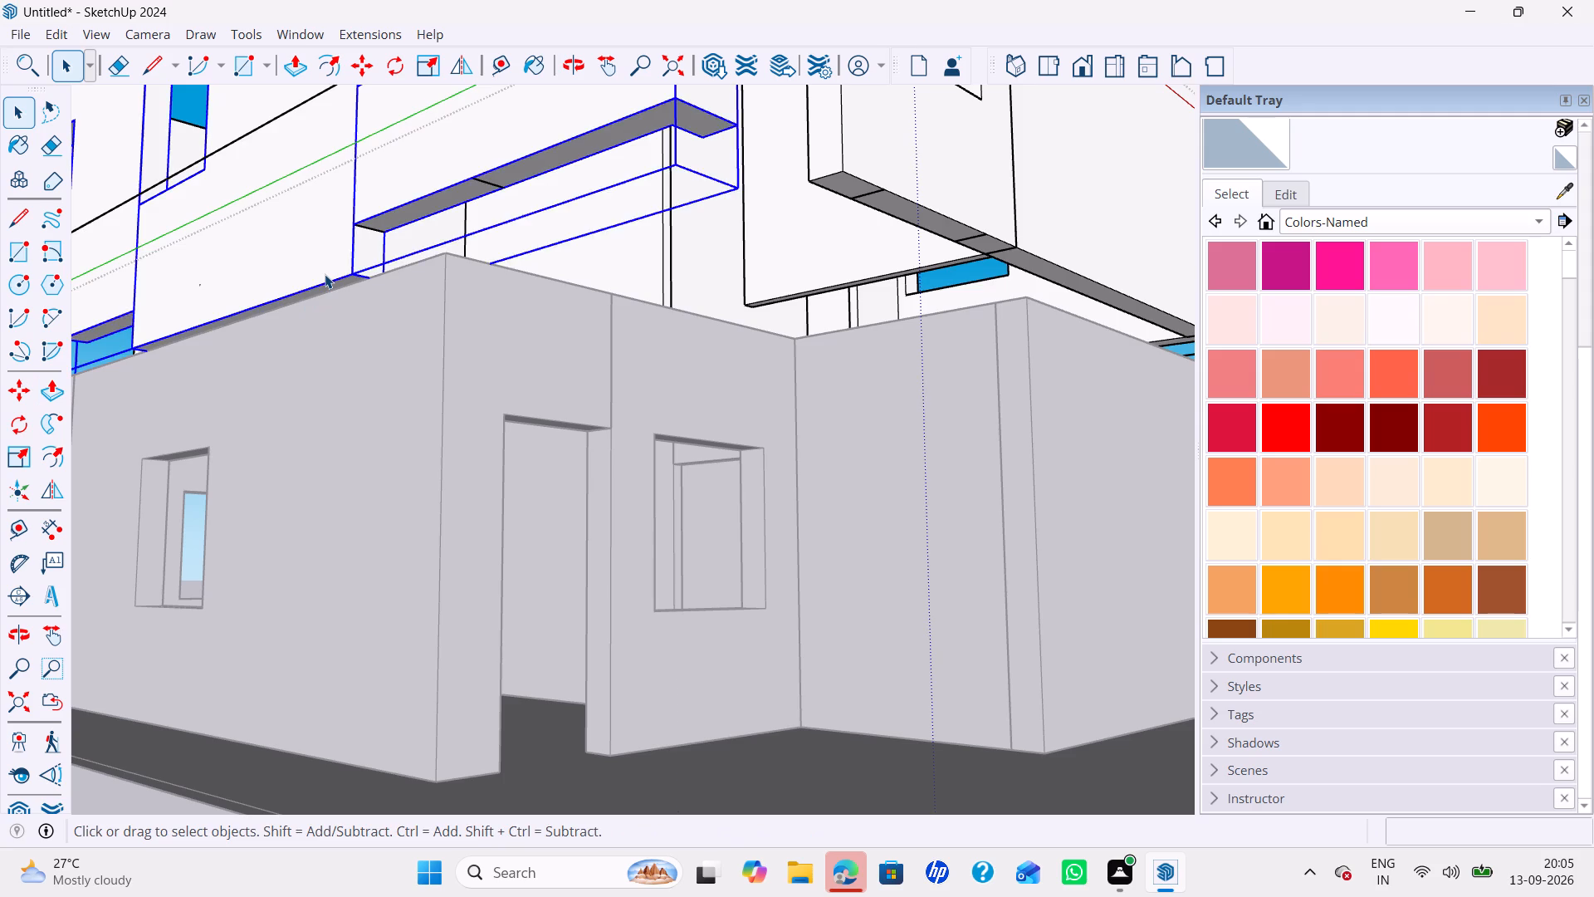
key("p")
left_click(301, 297)
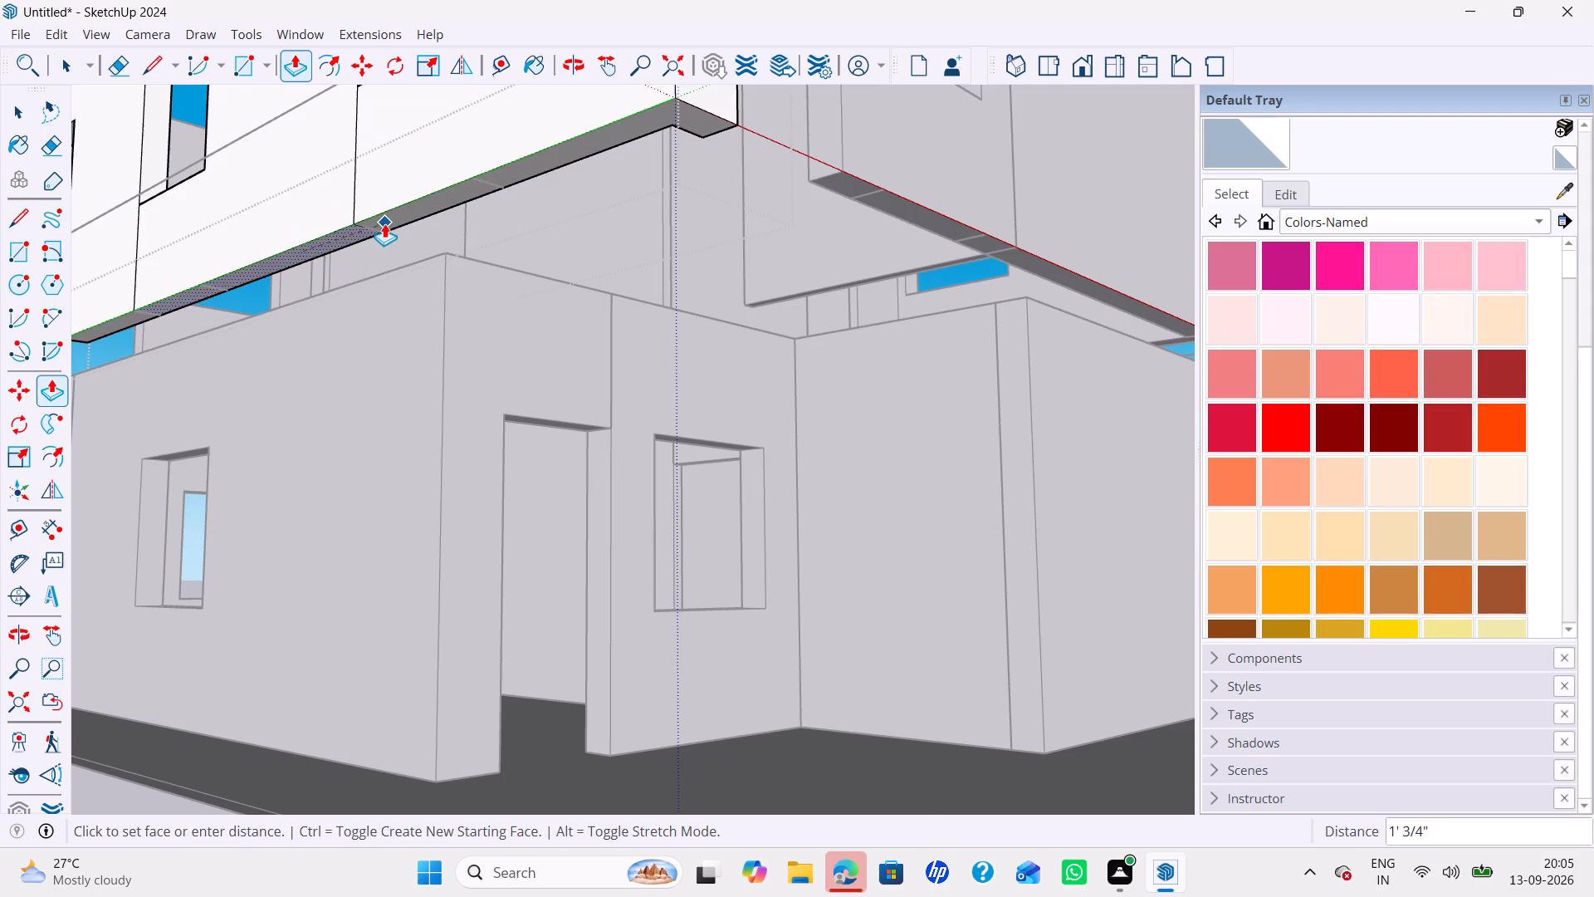
left_click(384, 223)
key("space")
scroll(654, 311, "down", 1)
middle_click_drag(676, 306, 516, 543)
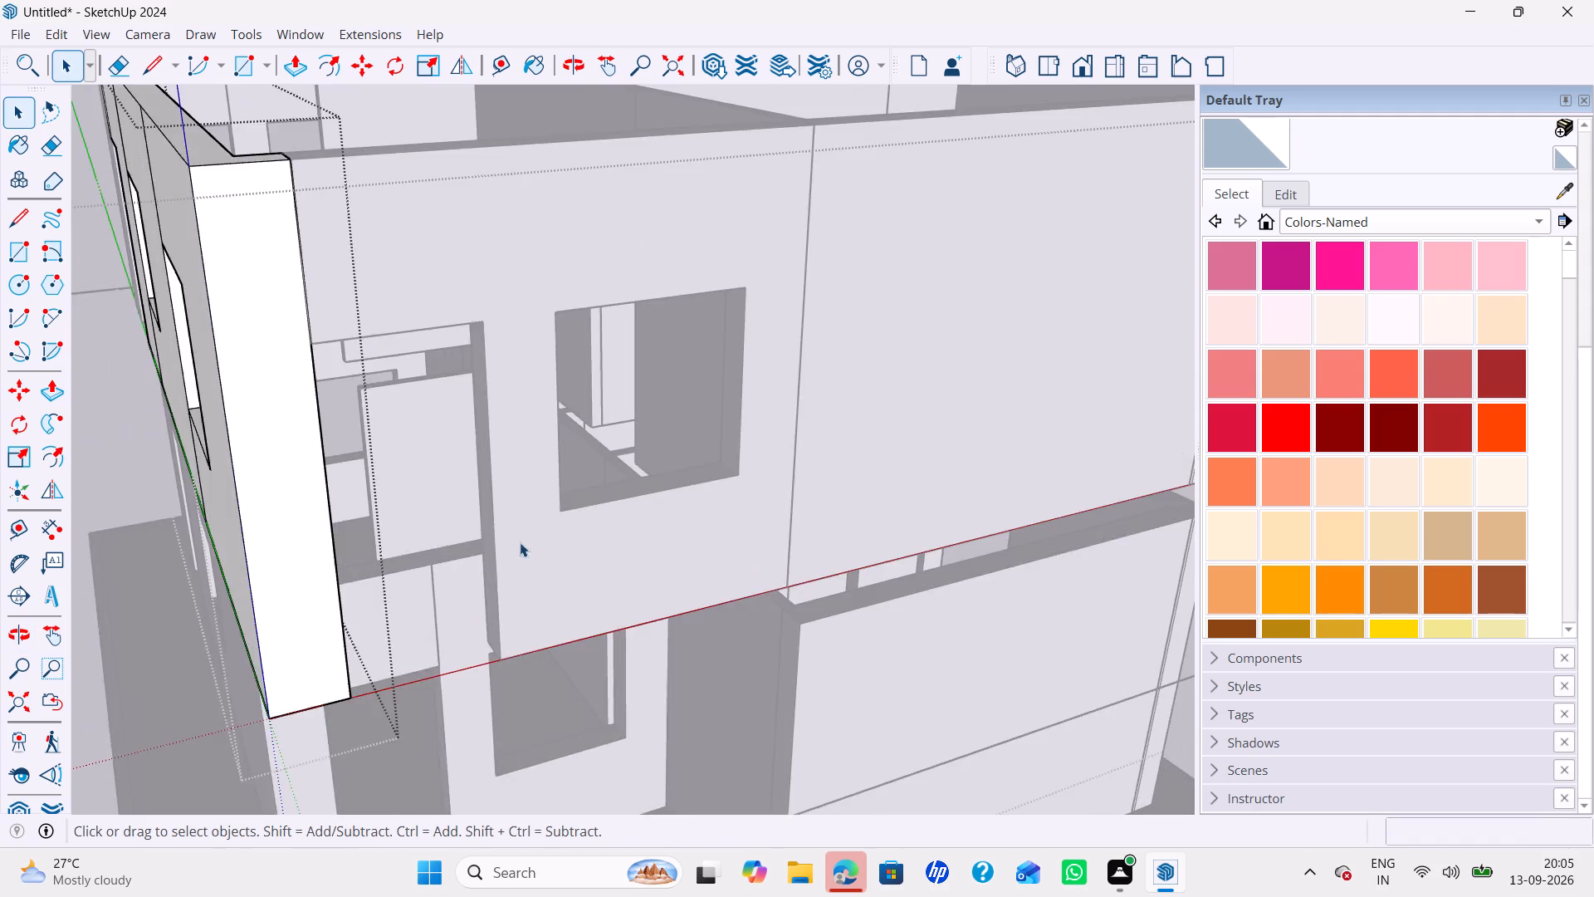
scroll(649, 467, "down", 12)
middle_click_drag(784, 481, 593, 536)
left_click(934, 457)
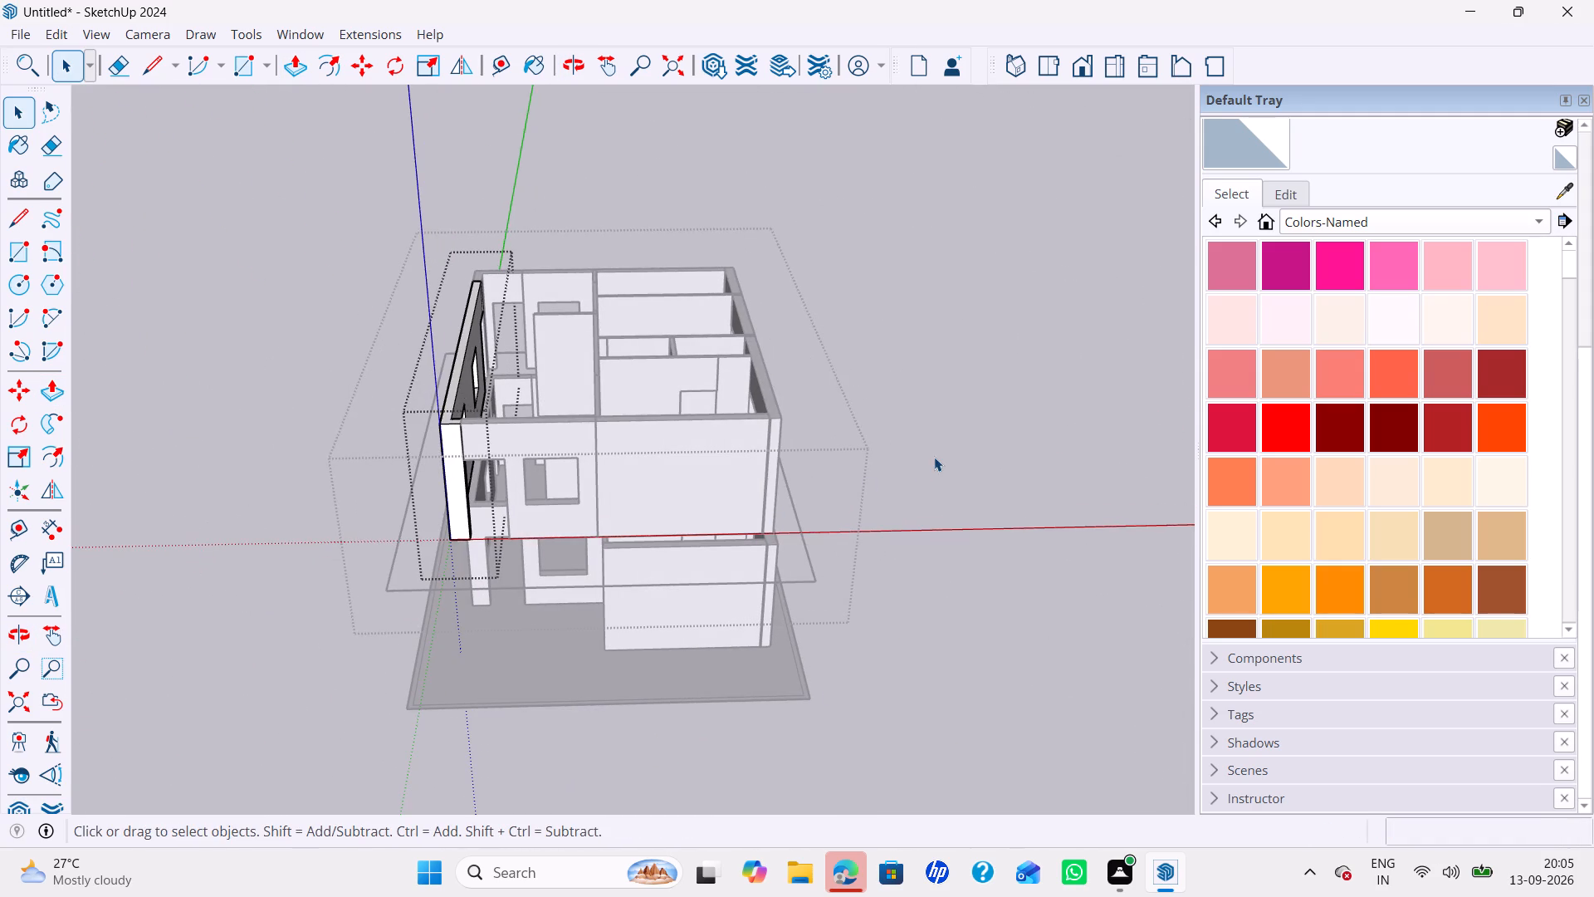
left_click(741, 487)
left_click(934, 412)
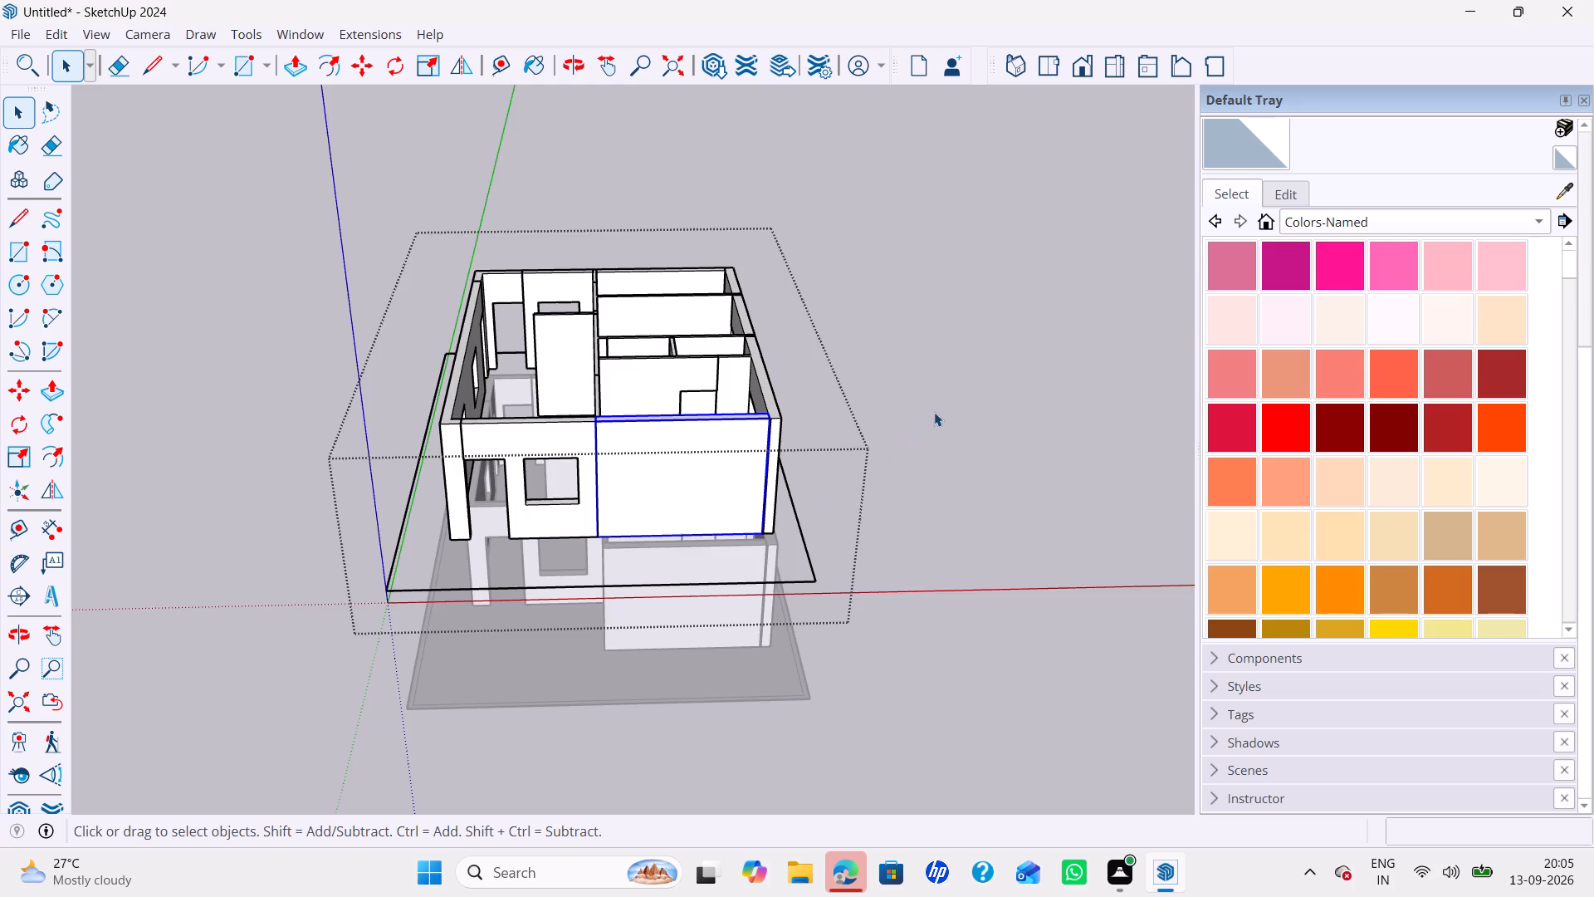
Move the upper house group 1' 3/4" down along the blue axis onto the wall tops of the lower house.
left_click(658, 475)
key("m")
scroll(726, 482, "up", 4)
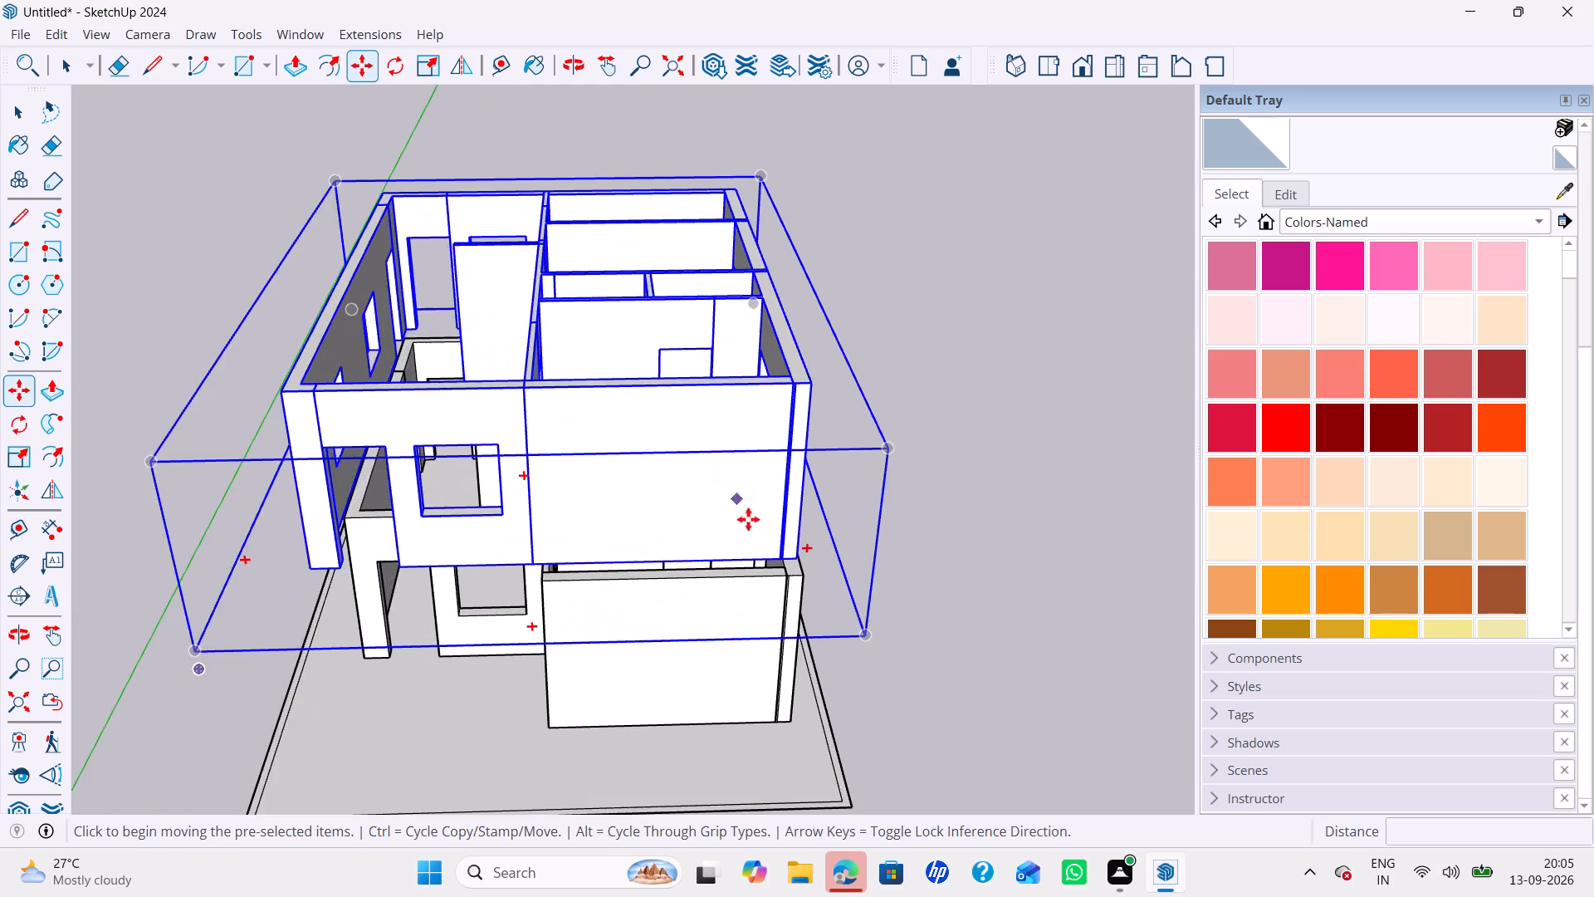
scroll(762, 531, "up", 5)
scroll(848, 571, "up", 1)
left_click(814, 579)
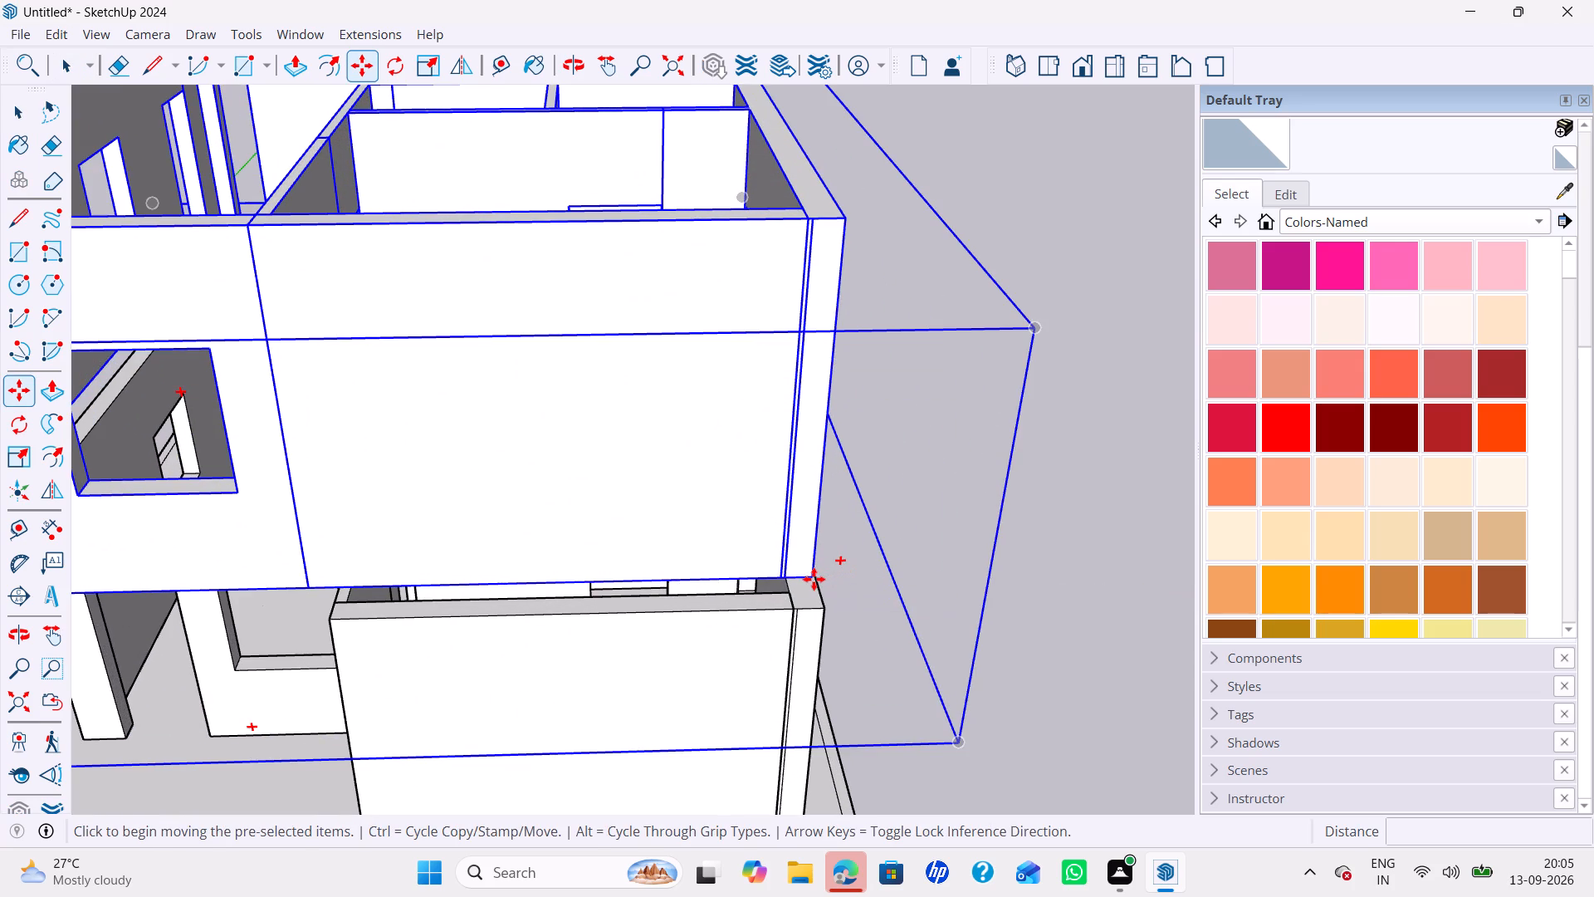
key("Up")
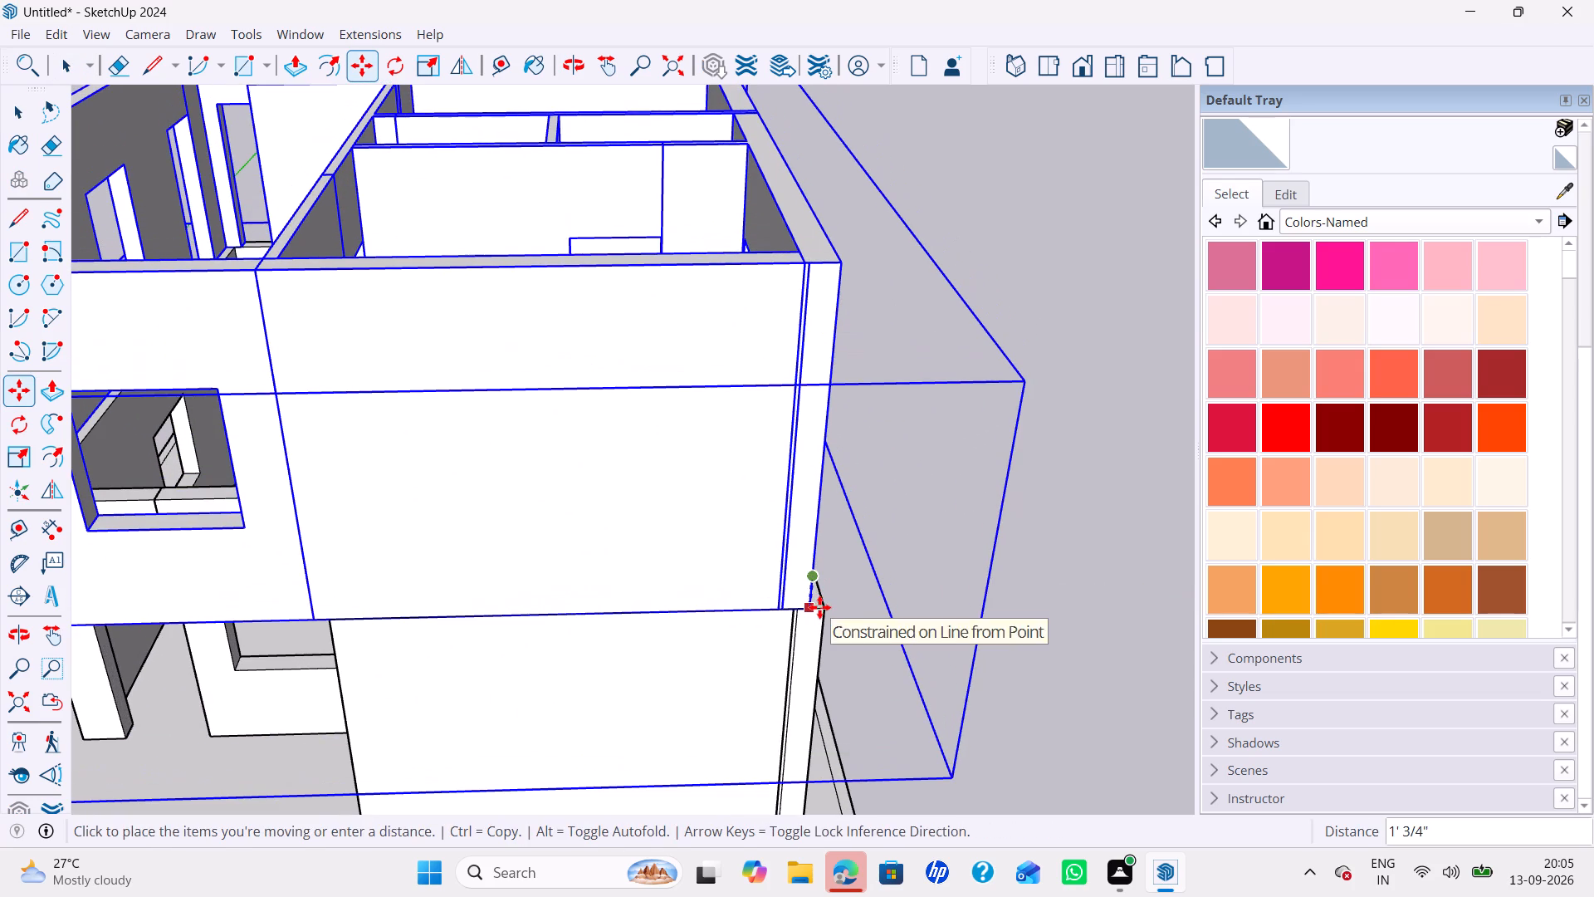
left_click(819, 607)
Move the upper house group 5" sideways so its outer wall corner meets the lower house's wall corner.
left_click(809, 609)
left_click(822, 608)
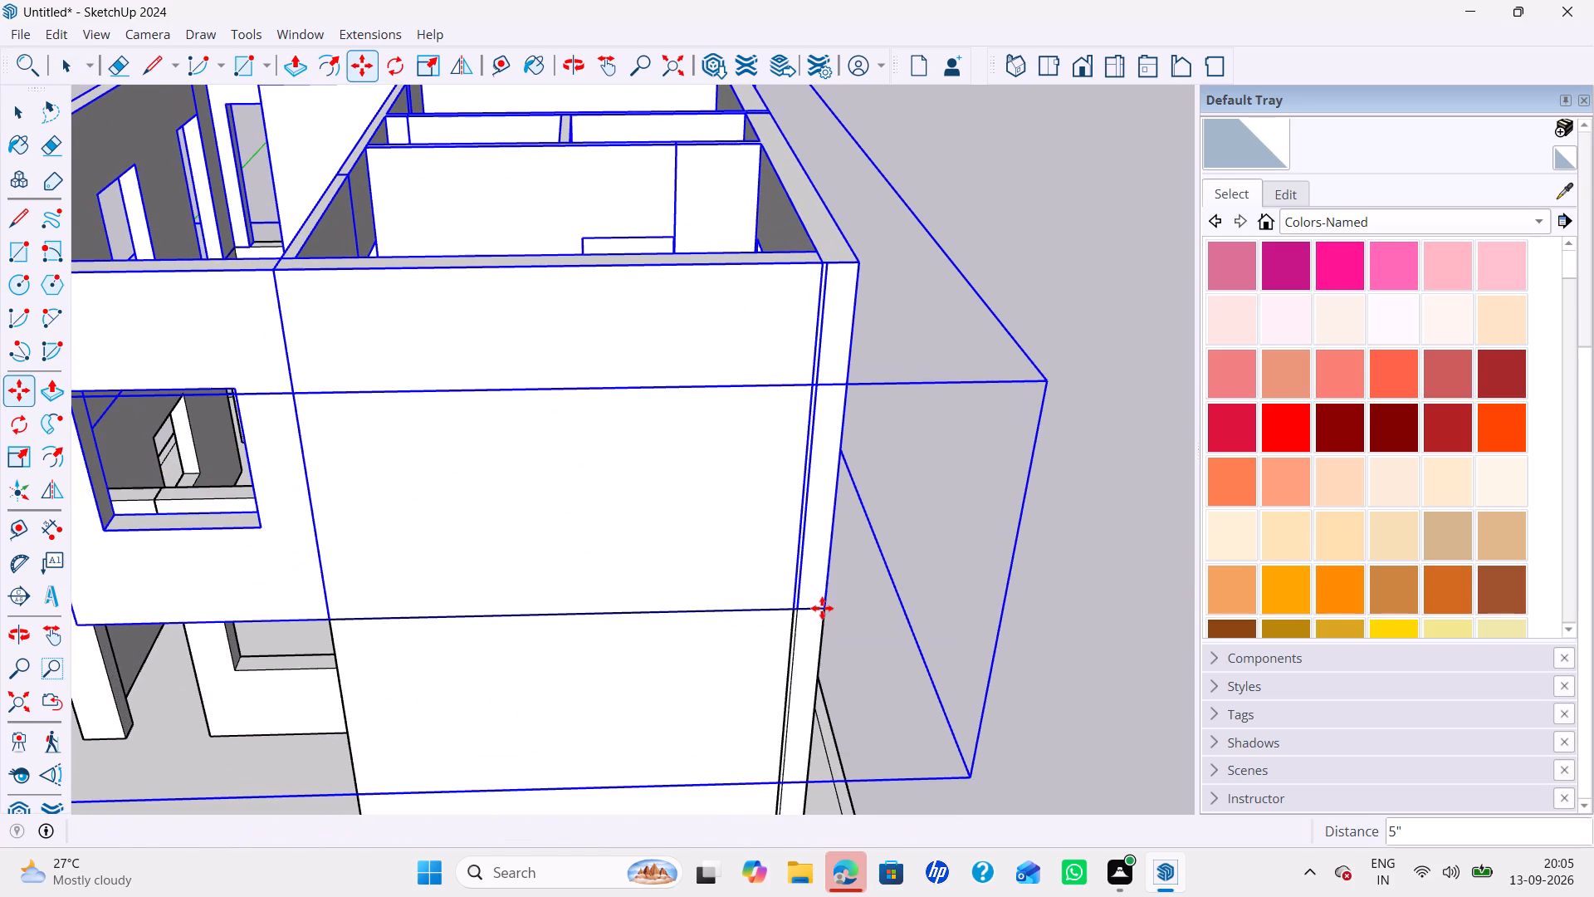
key("space")
scroll(866, 560, "up", 1)
left_click(1053, 243)
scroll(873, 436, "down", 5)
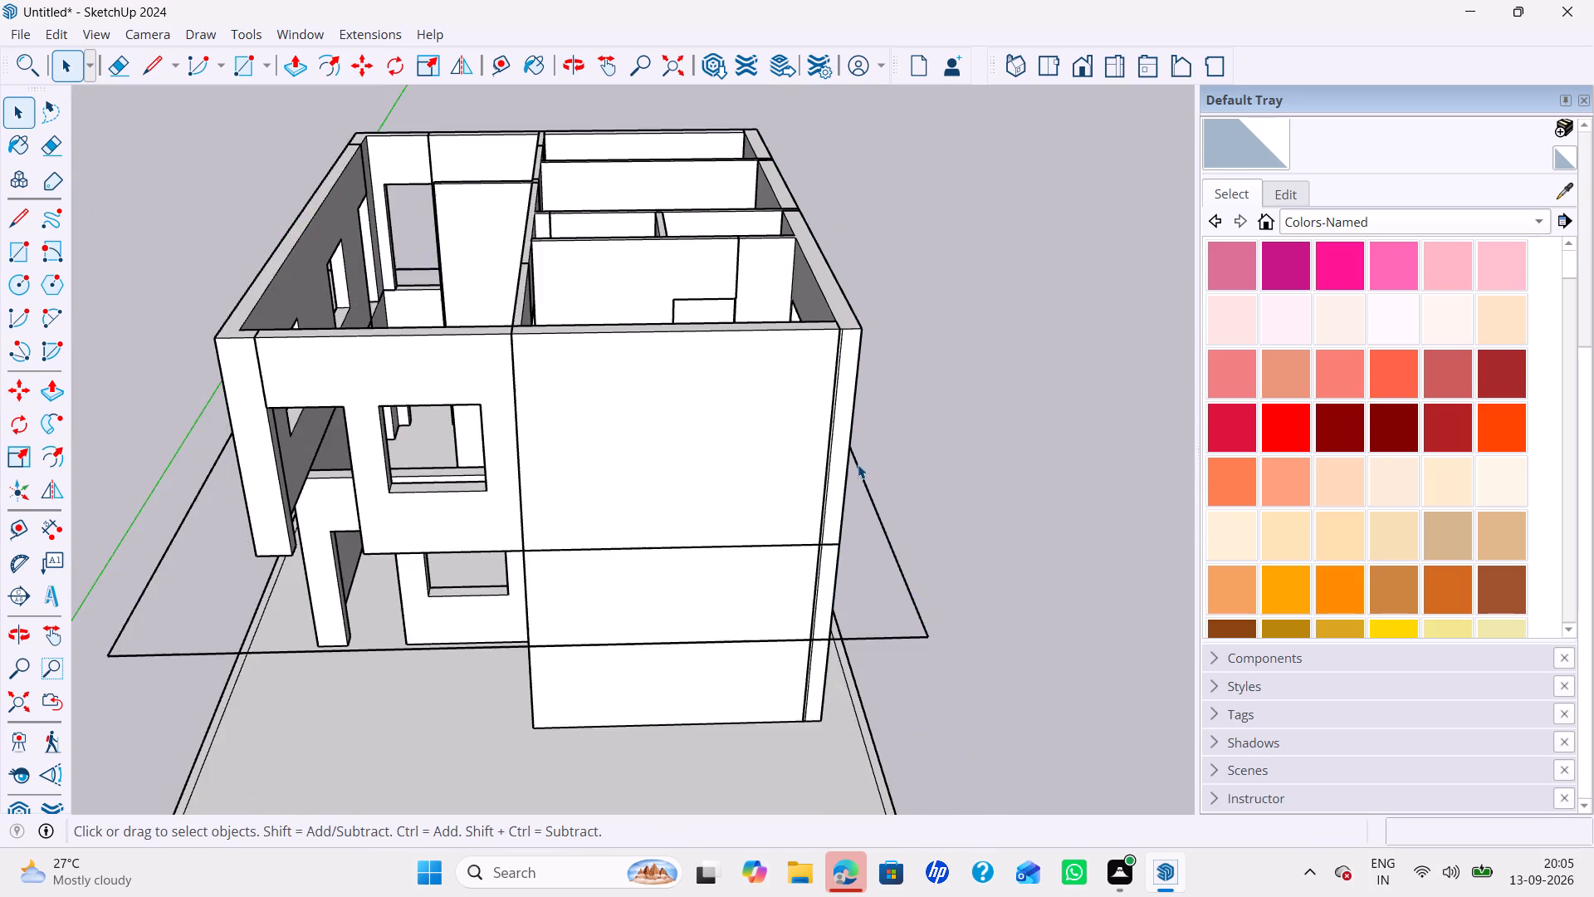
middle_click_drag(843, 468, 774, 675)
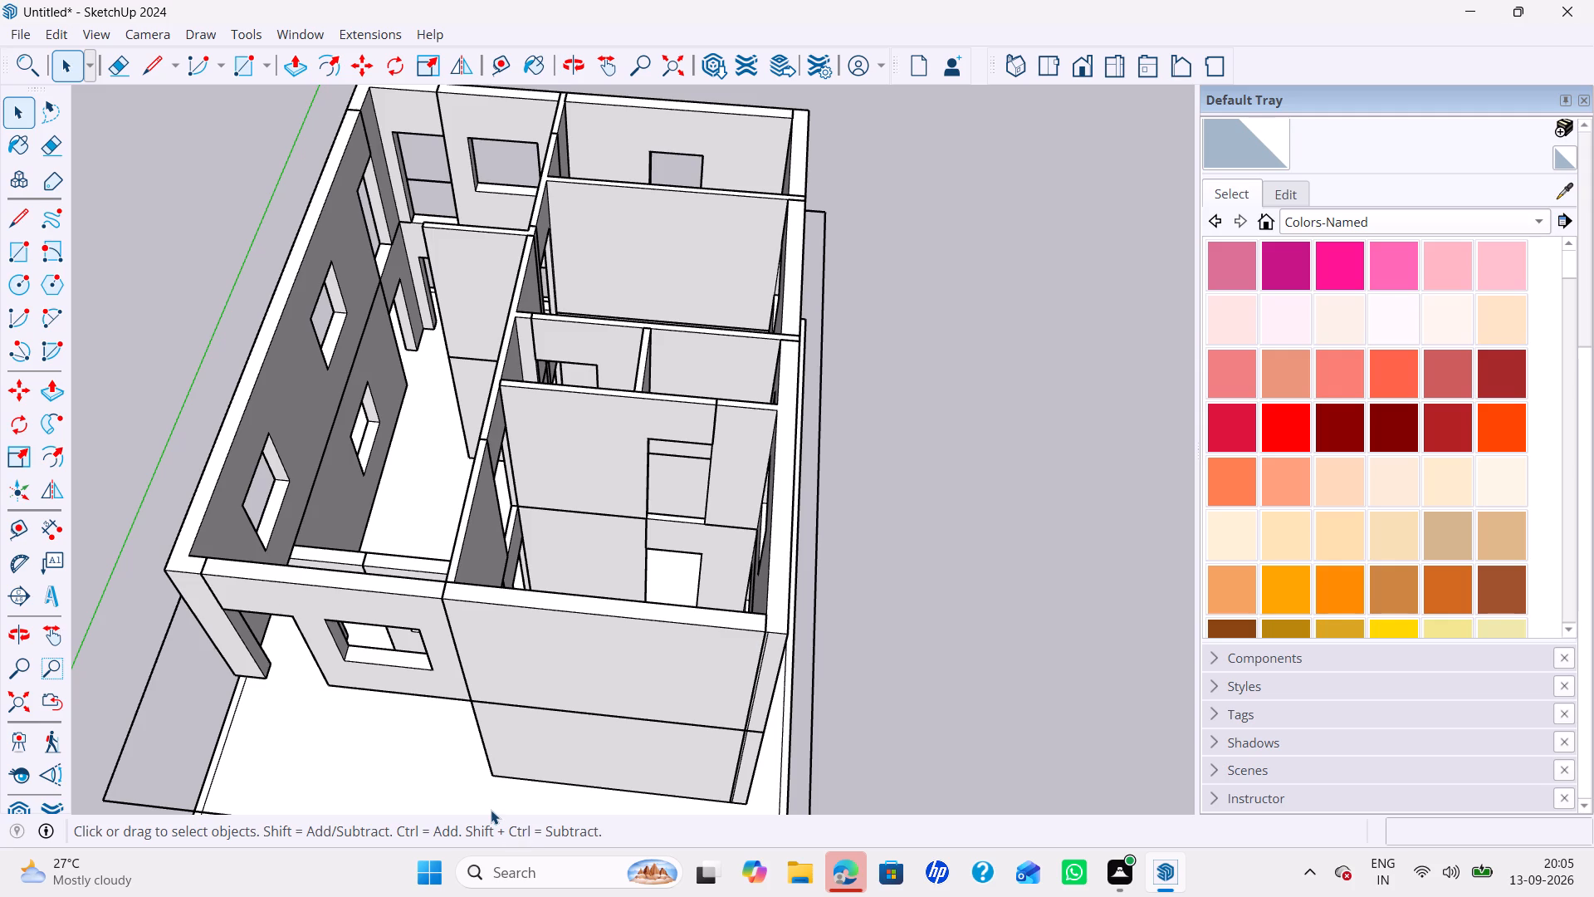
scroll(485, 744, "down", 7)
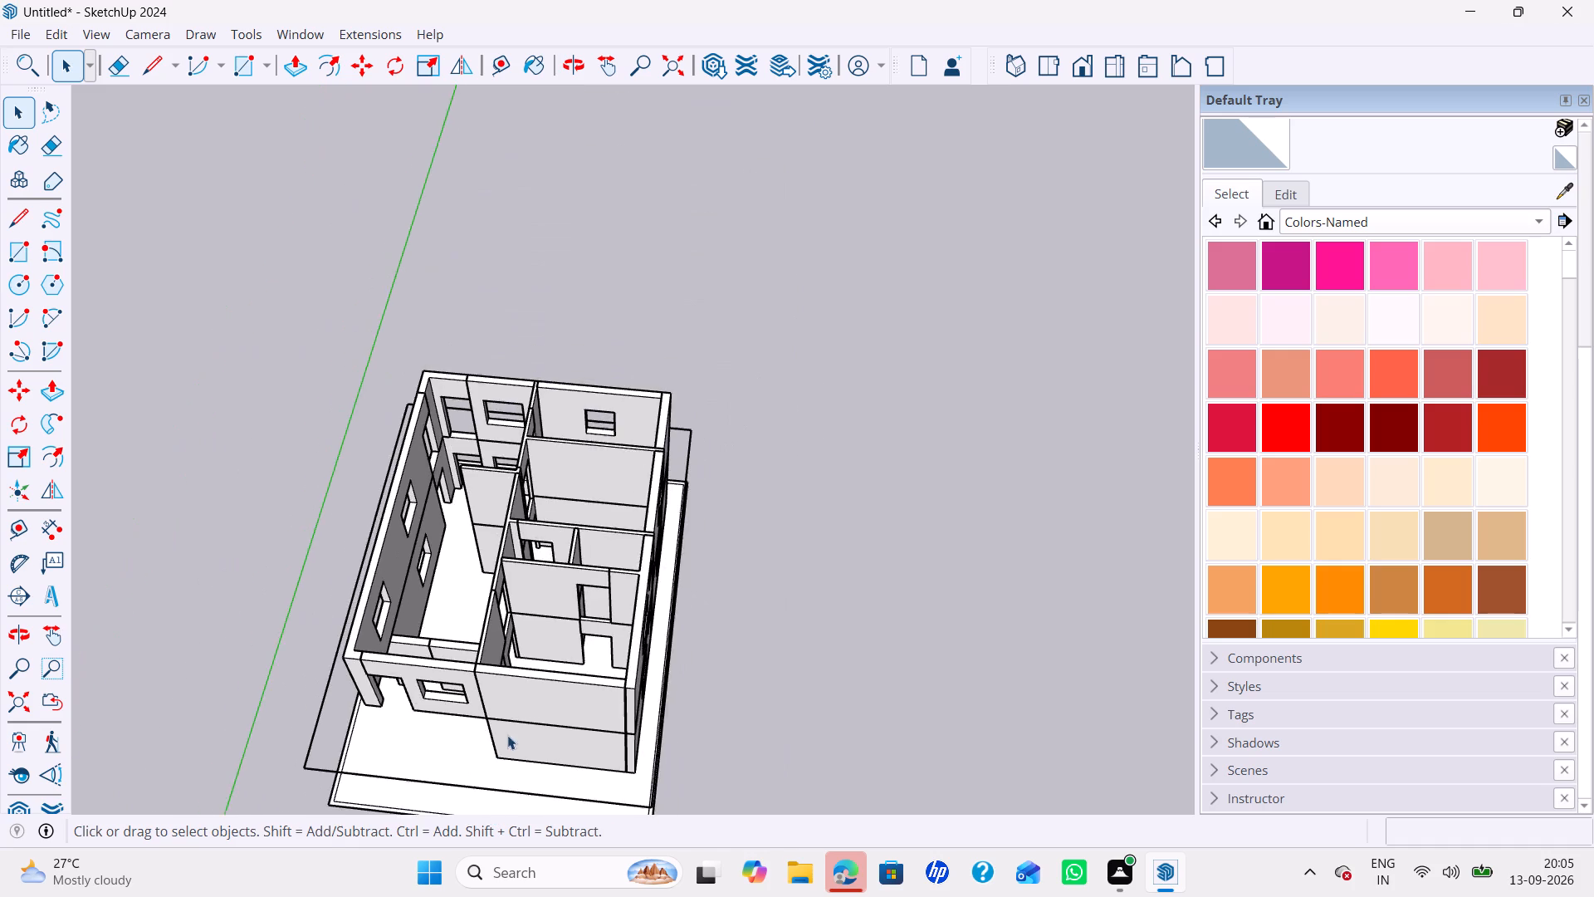
Copy the upper house group 10' straight up along the blue axis onto its own wall tops to add a third storey.
middle_click_drag(507, 735, 504, 285)
middle_click_drag(511, 341, 570, 370)
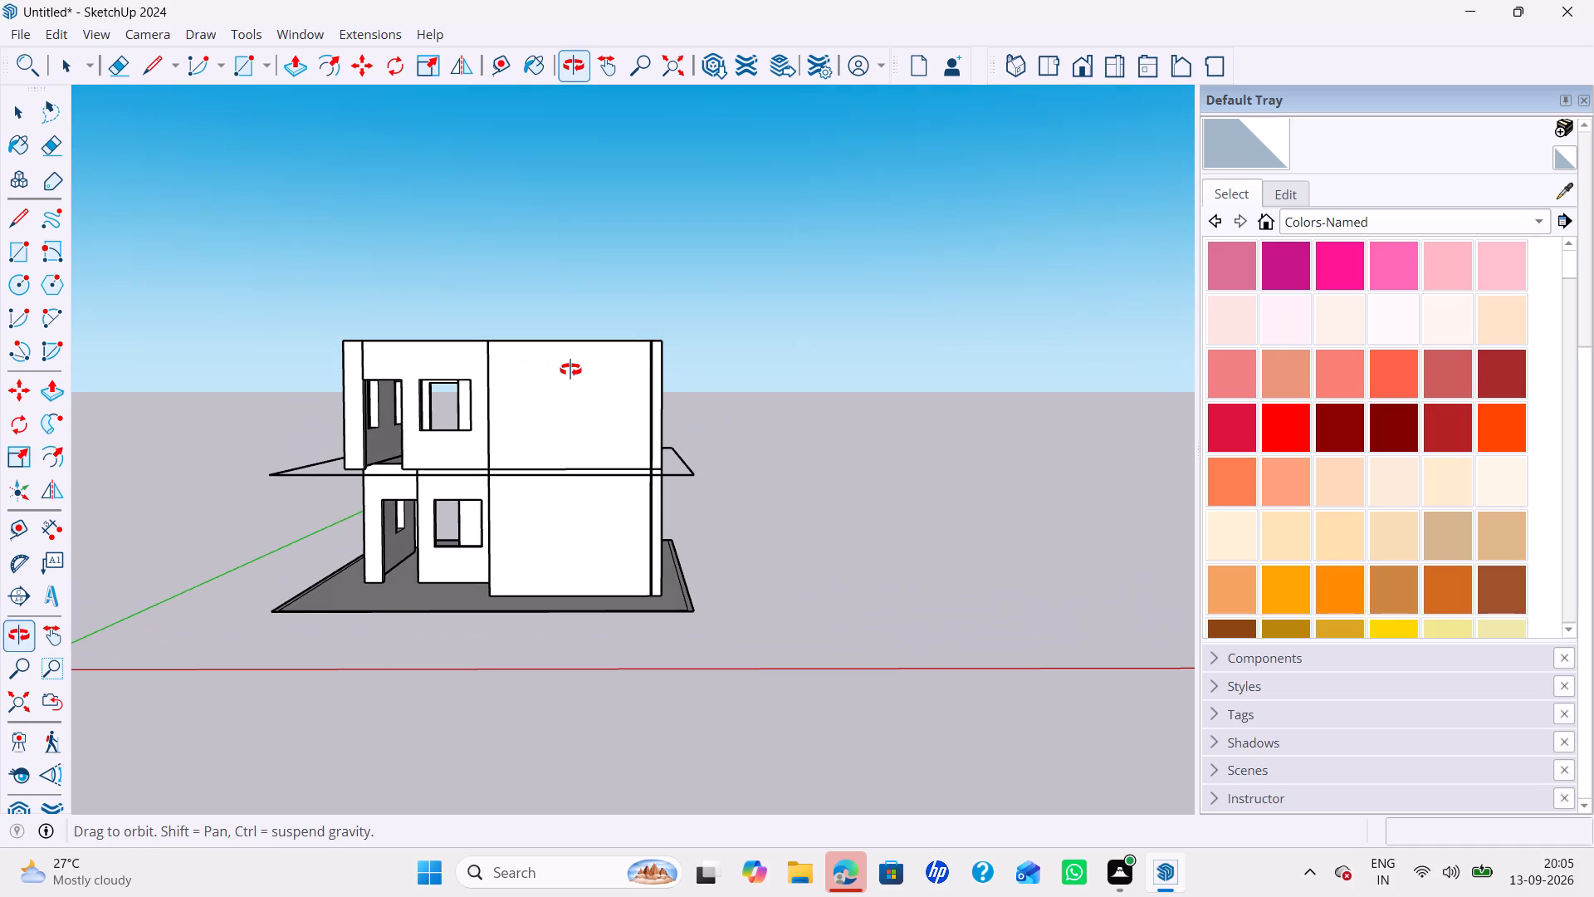
middle_click_drag(570, 370, 570, 370)
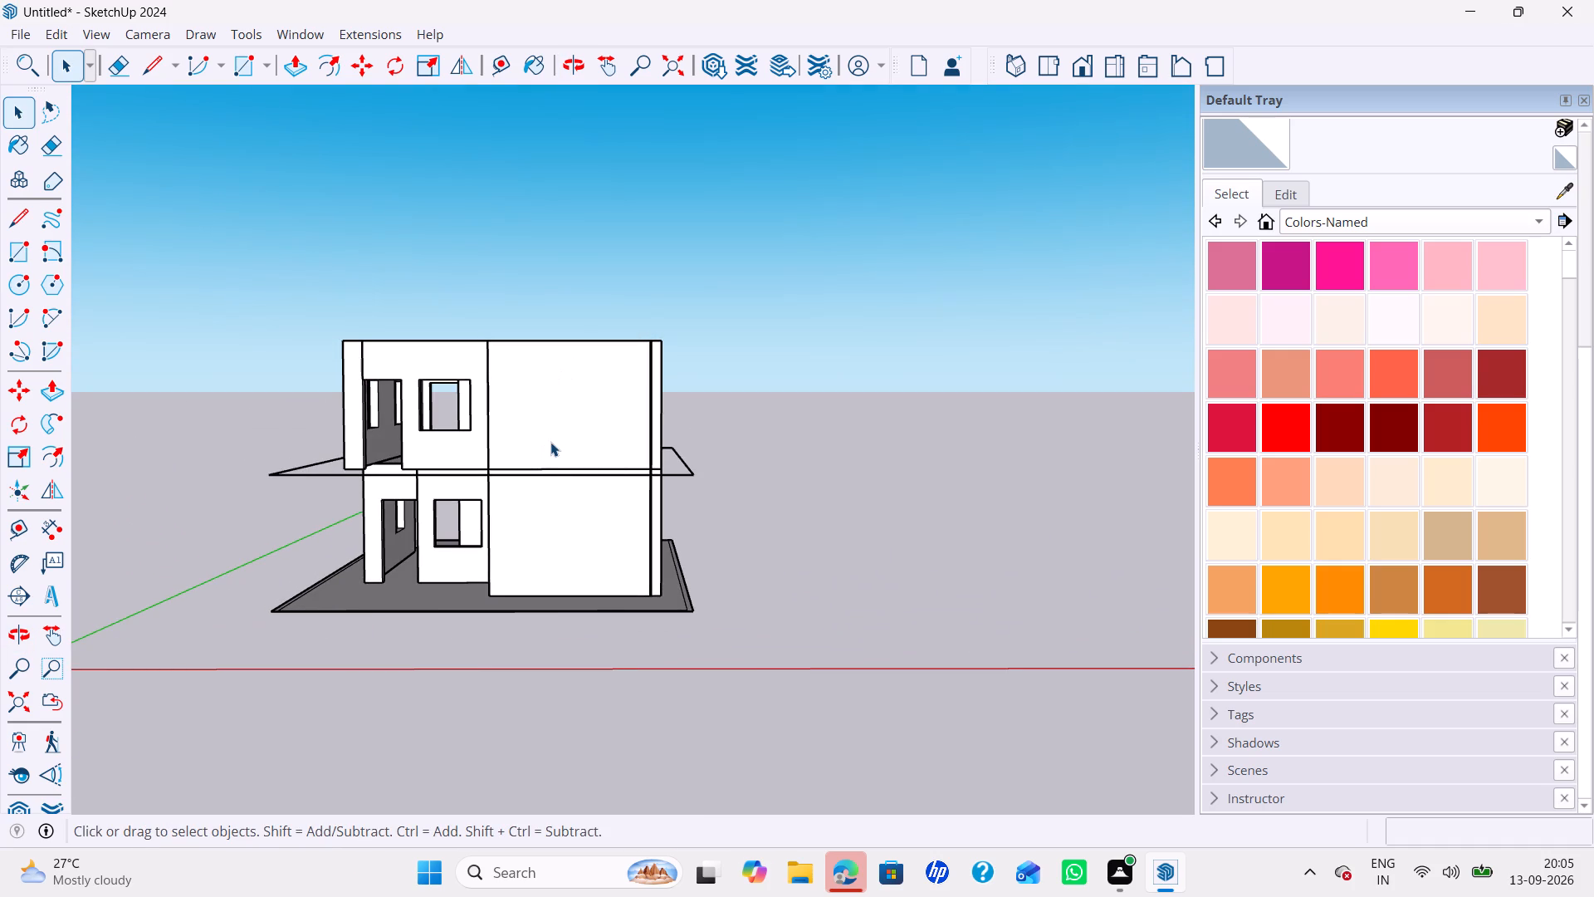
left_click(550, 442)
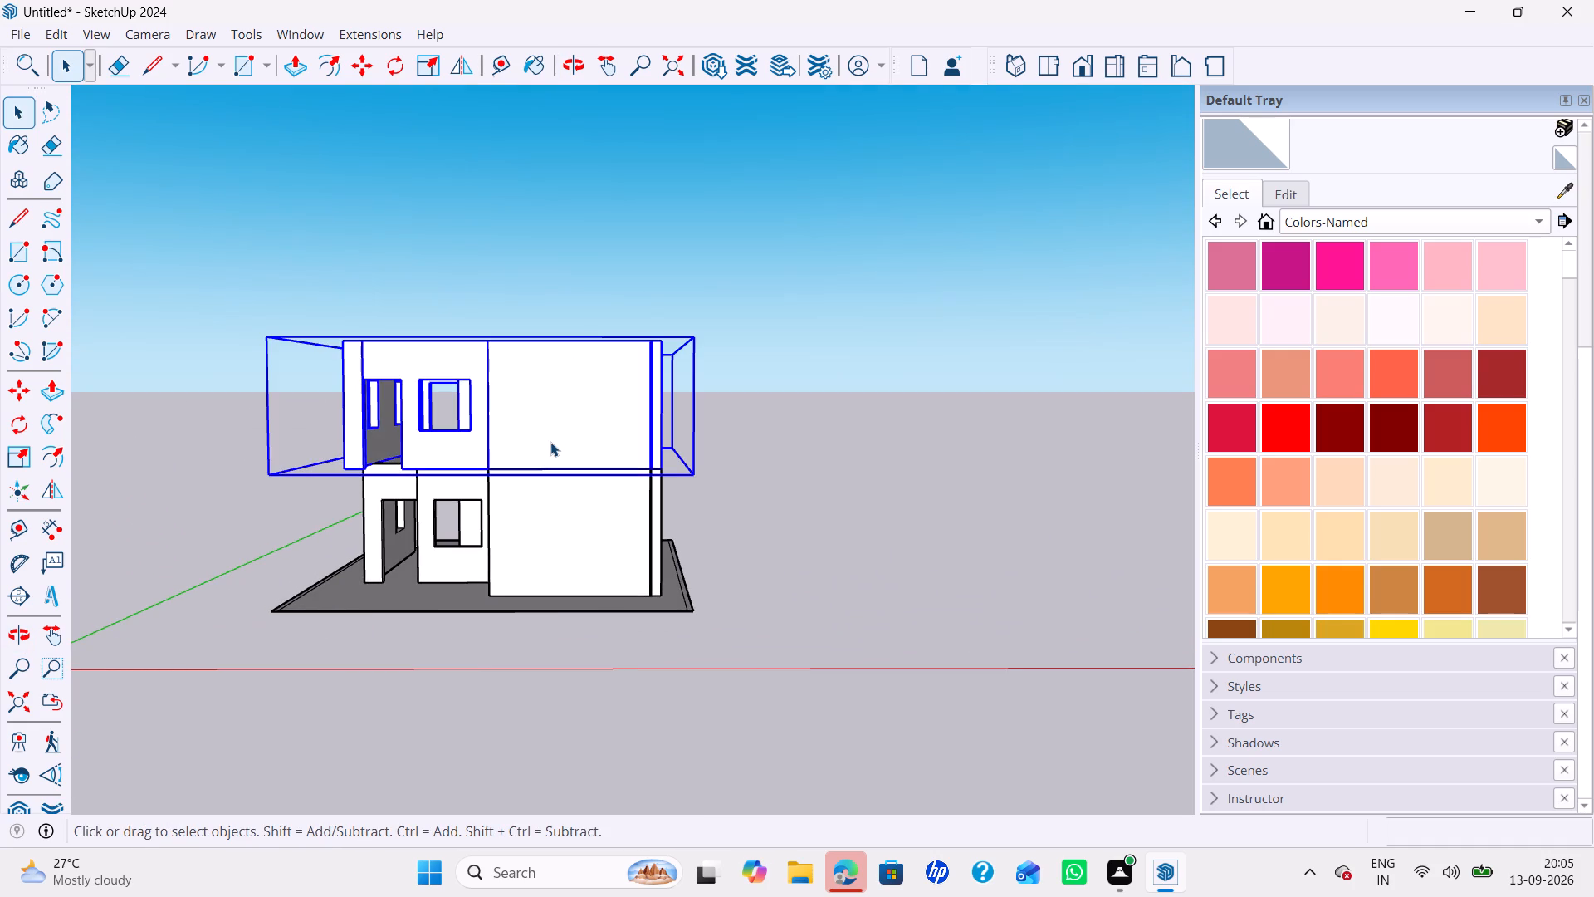
key("m")
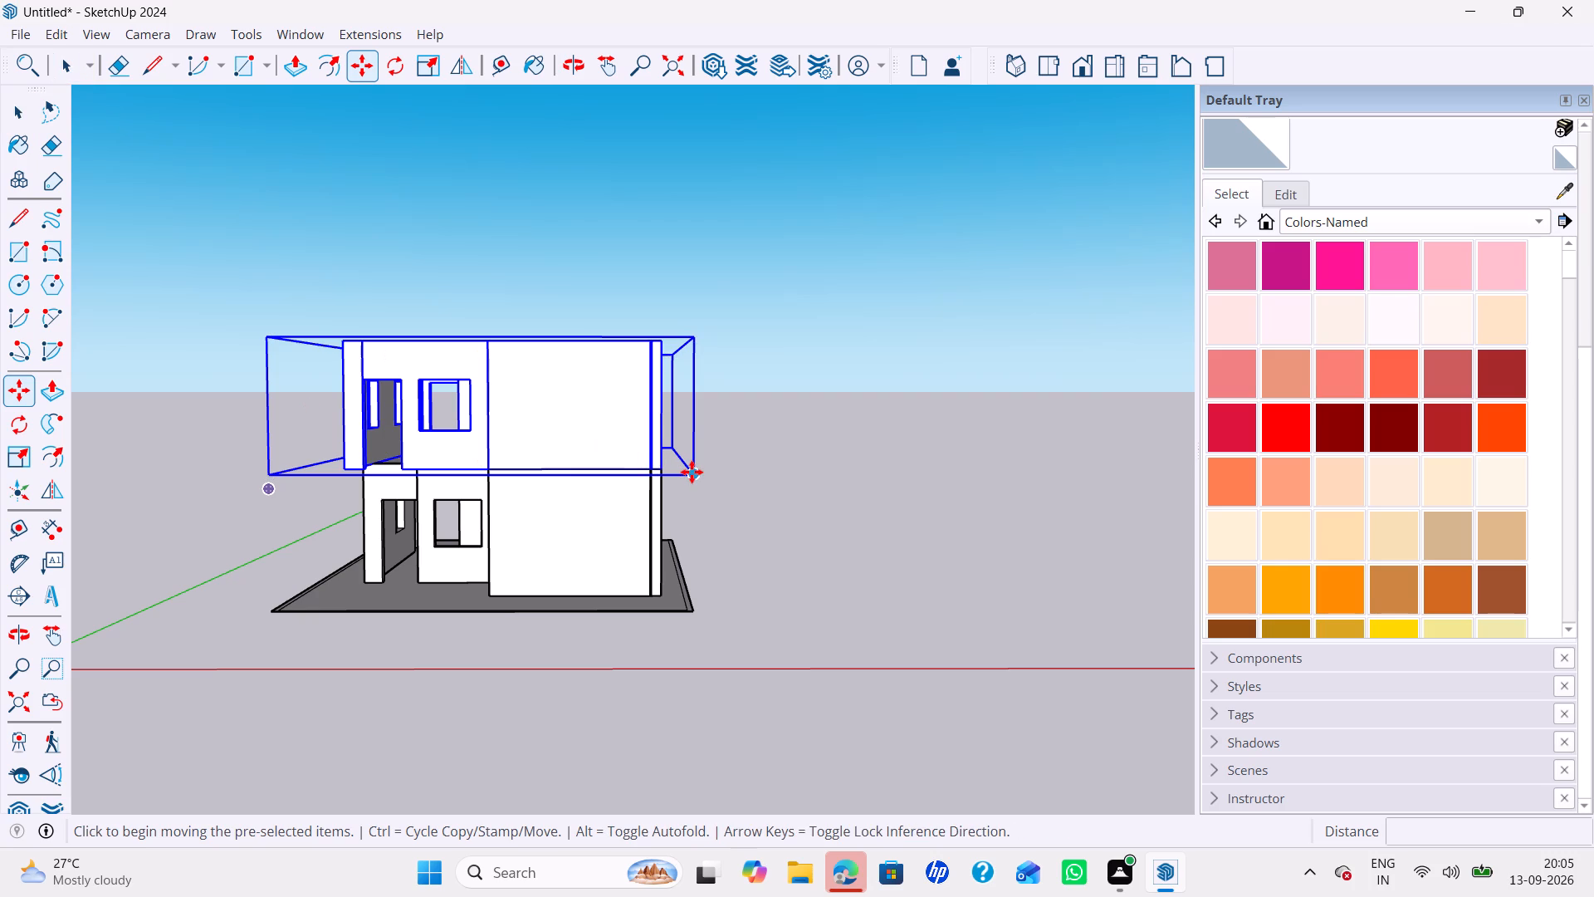
left_click(695, 478, "ctrl")
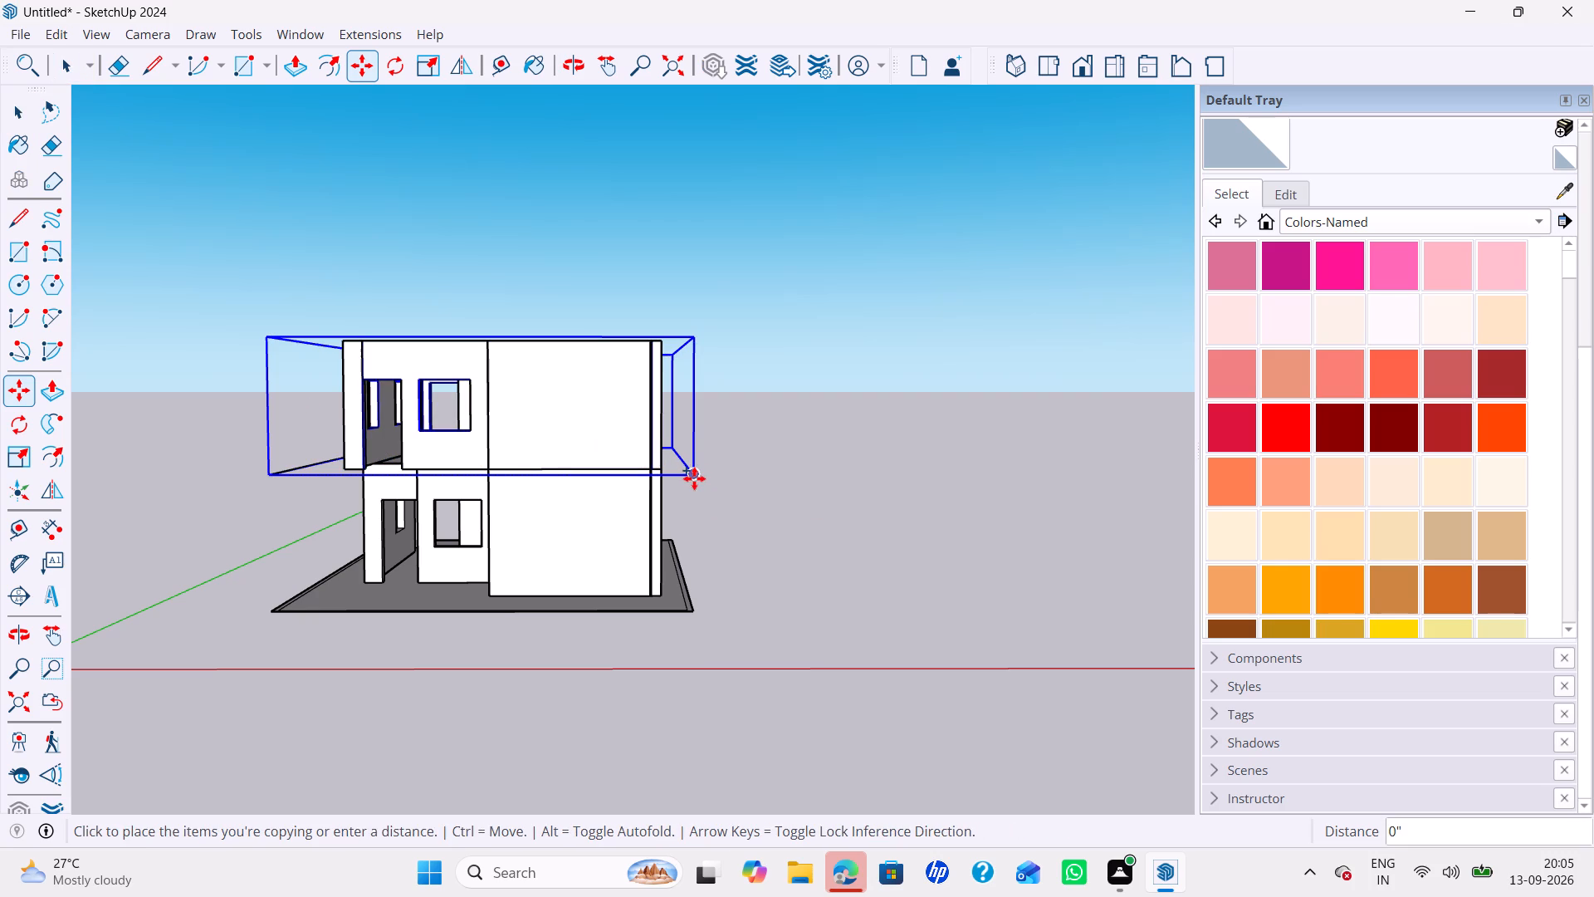
key("Up")
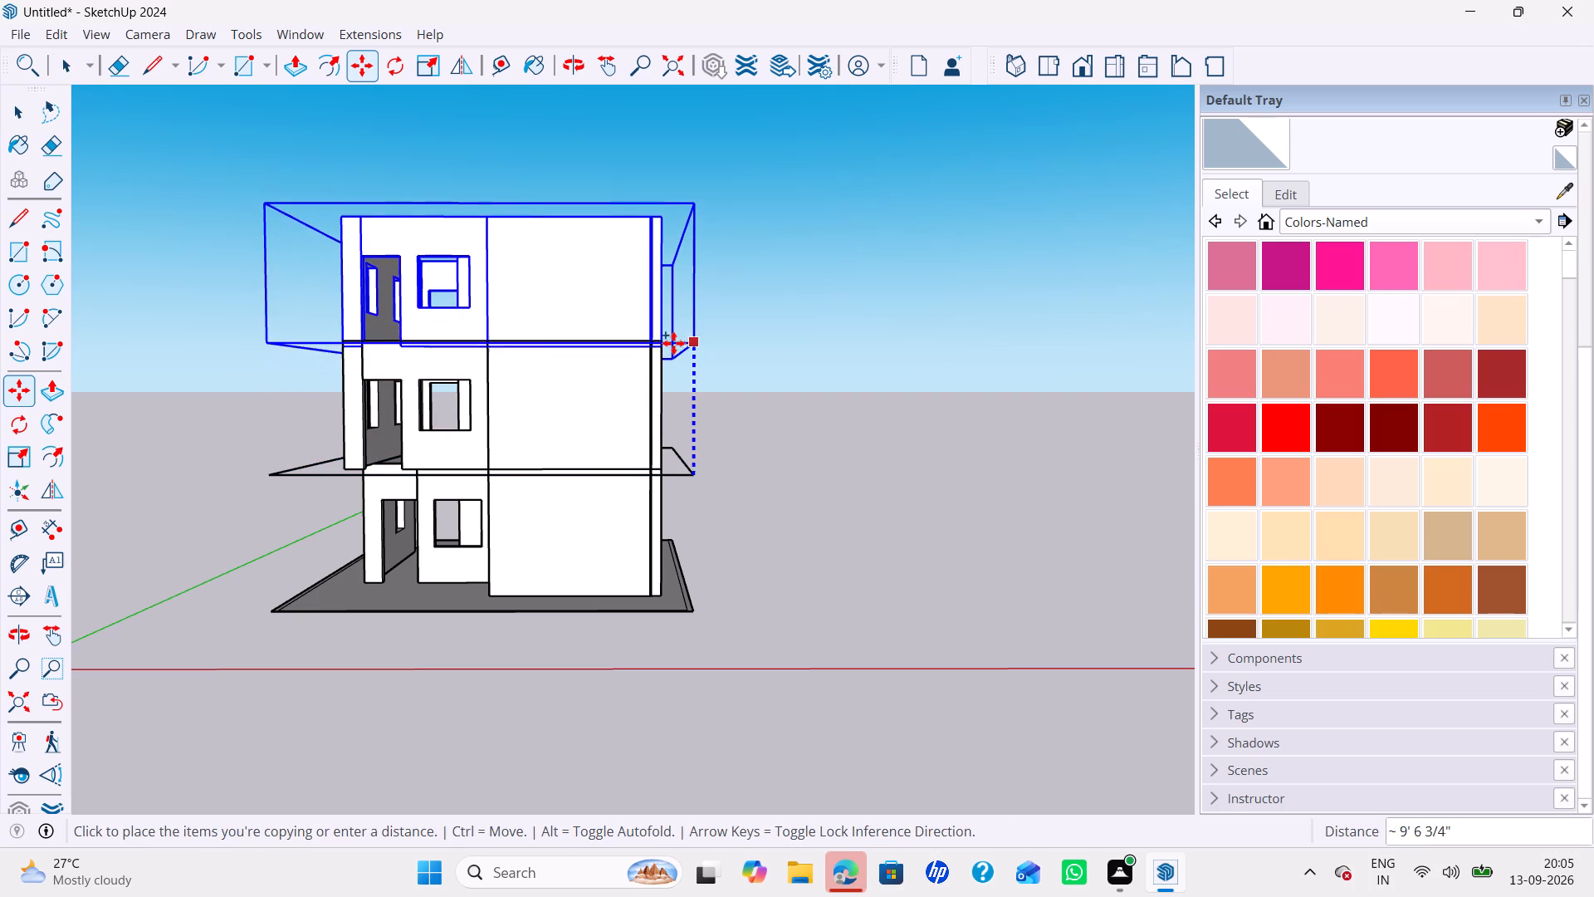
scroll(667, 340, "up", 7)
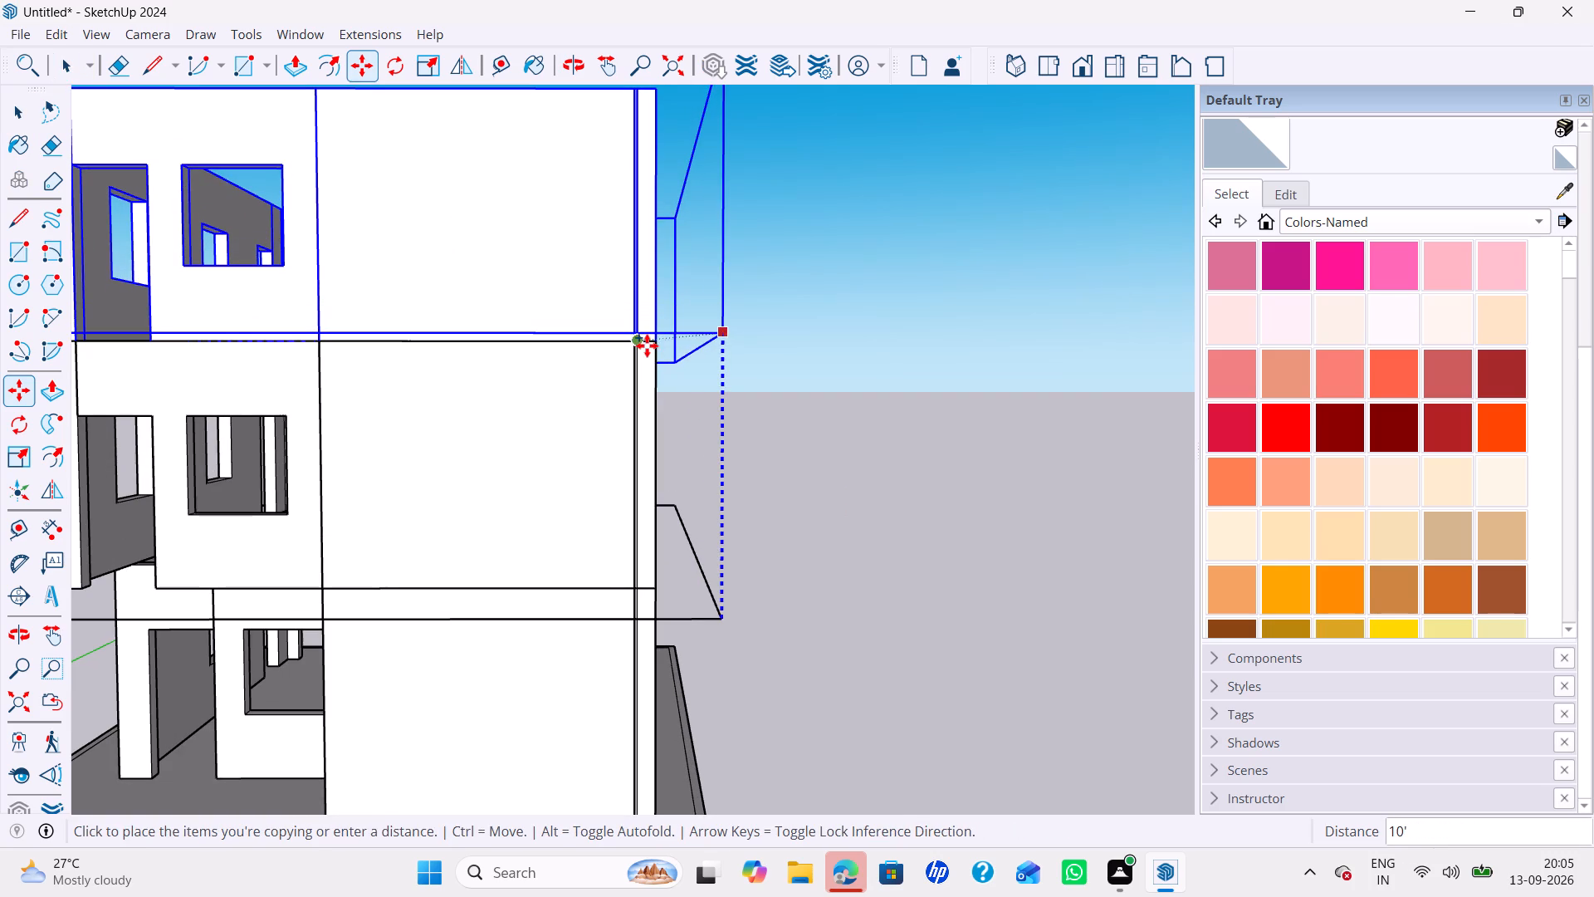
left_click(660, 342)
right_click(660, 342)
key("space")
scroll(619, 375, "down", 7)
scroll(454, 437, "down", 2)
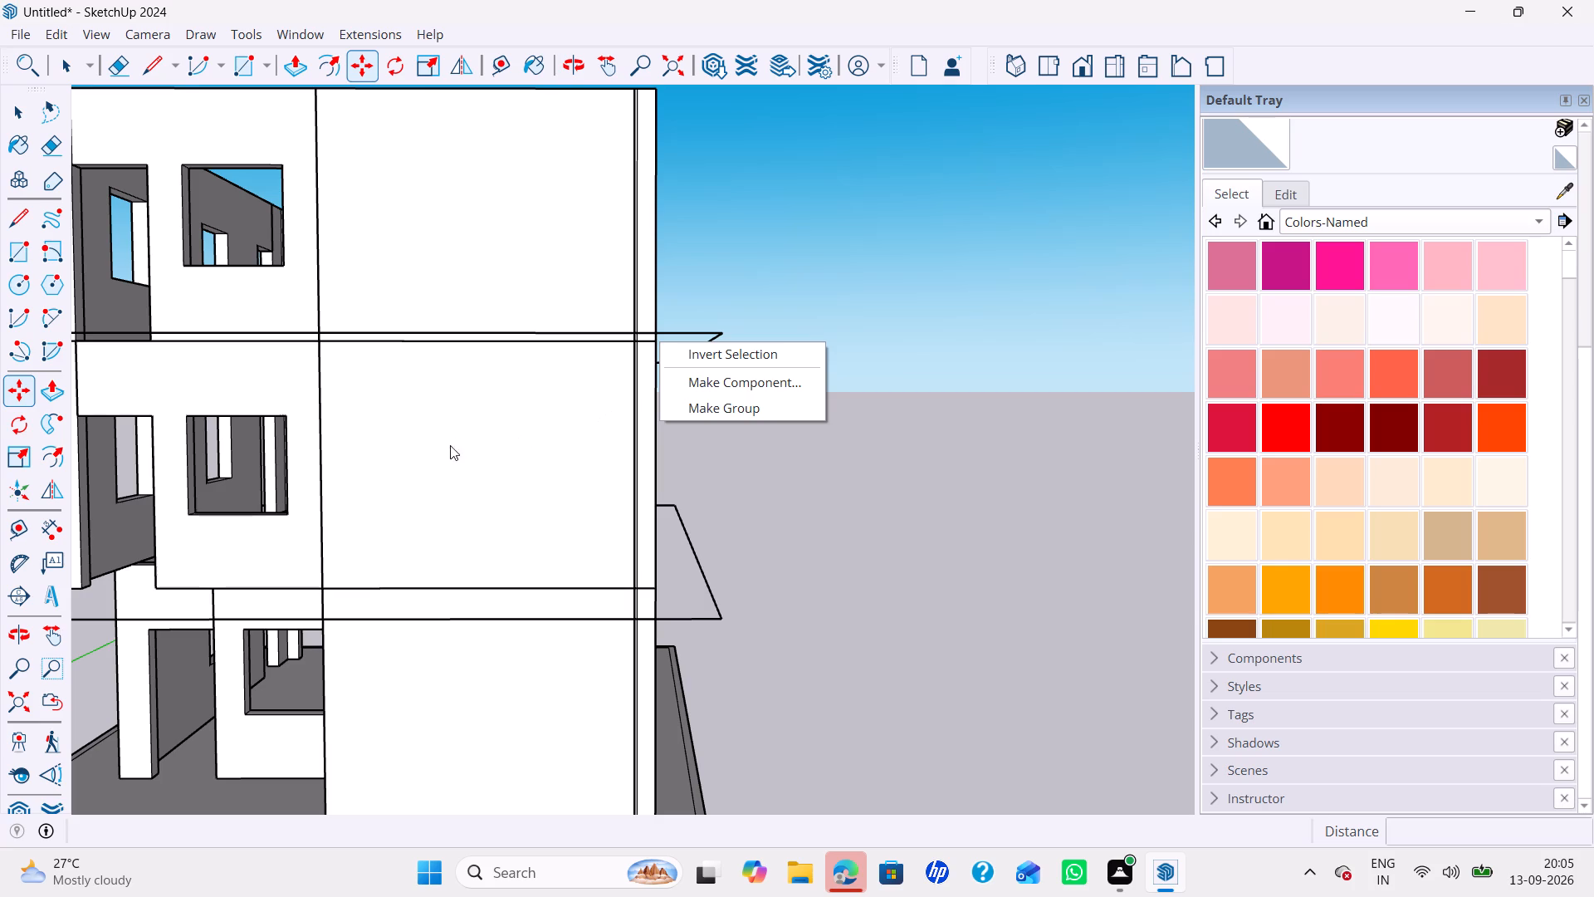
scroll(450, 445, "down", 4)
scroll(812, 550, "down", 7)
middle_click(813, 566)
scroll(812, 568, "down", 7)
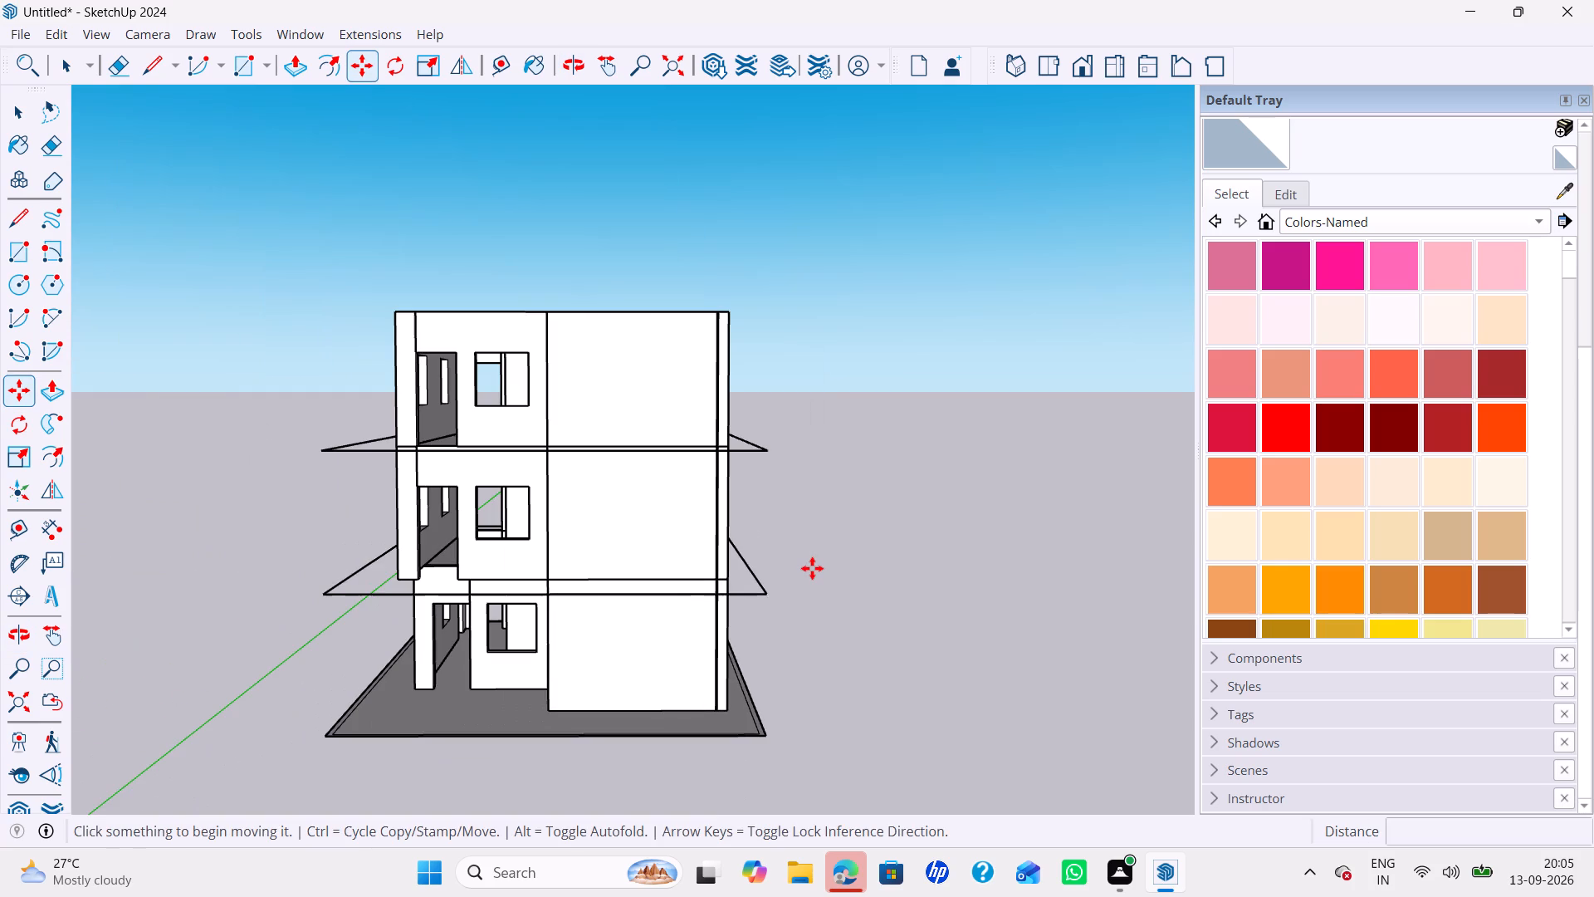
key("space")
middle_click(589, 549)
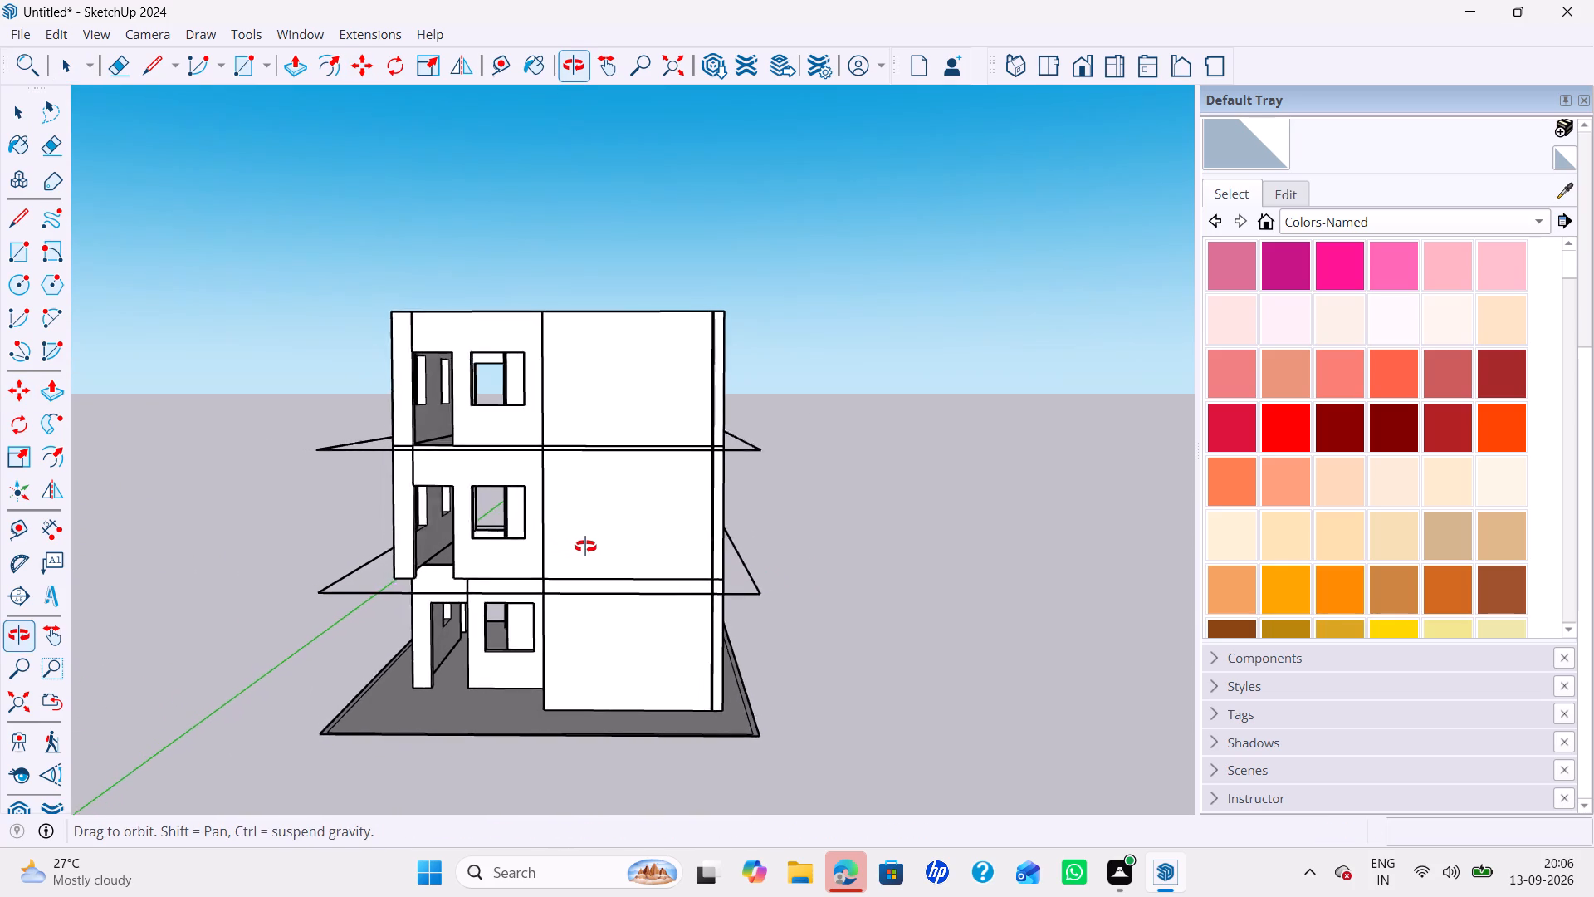
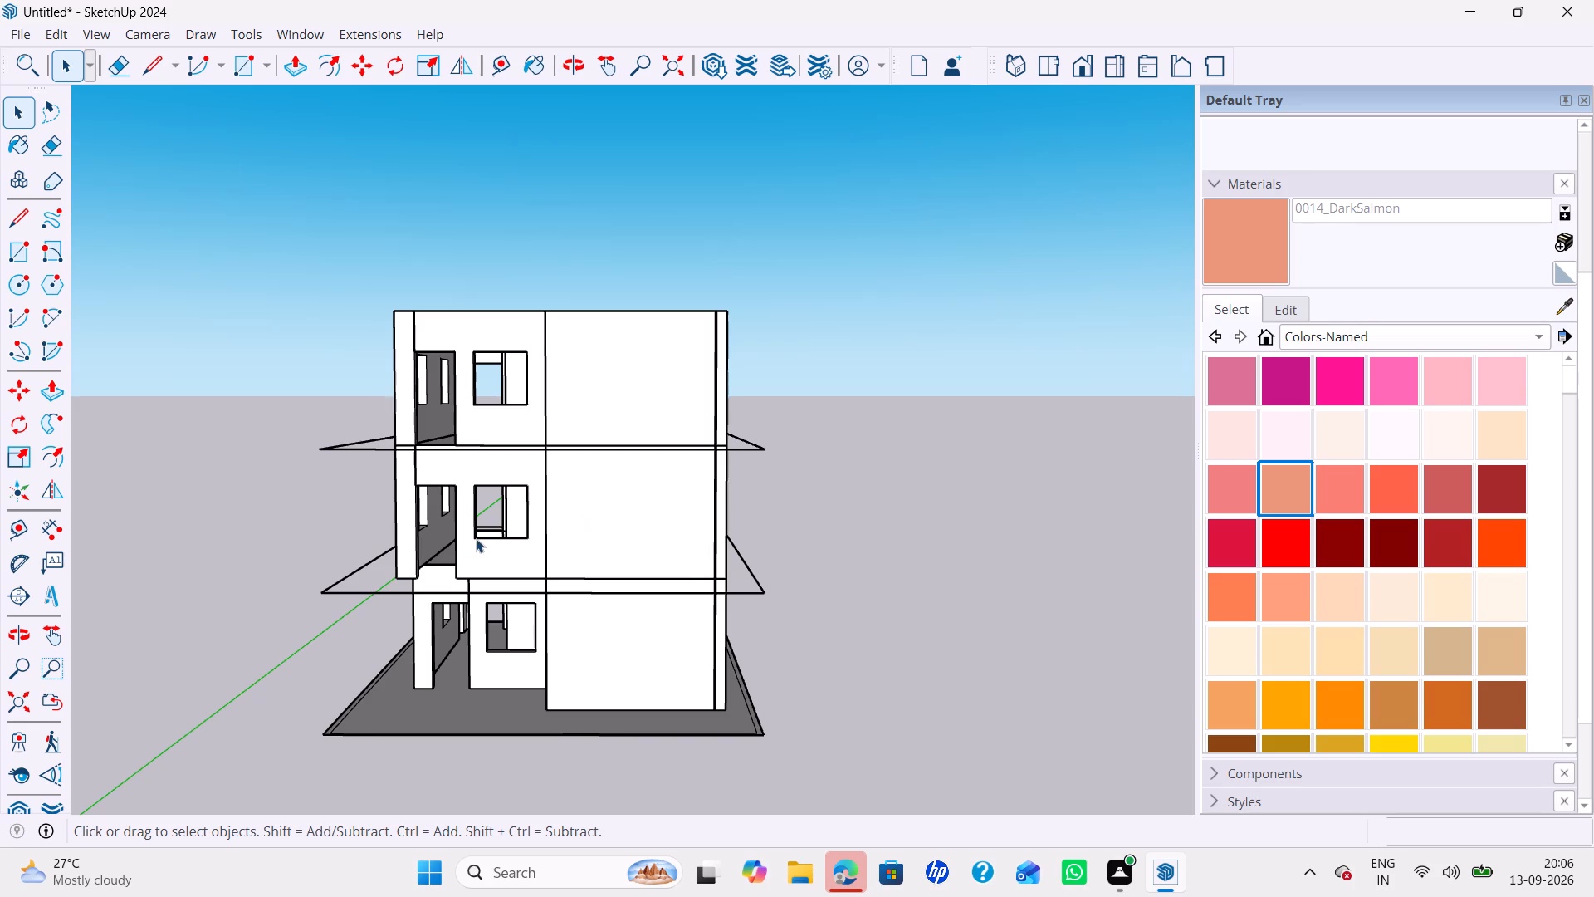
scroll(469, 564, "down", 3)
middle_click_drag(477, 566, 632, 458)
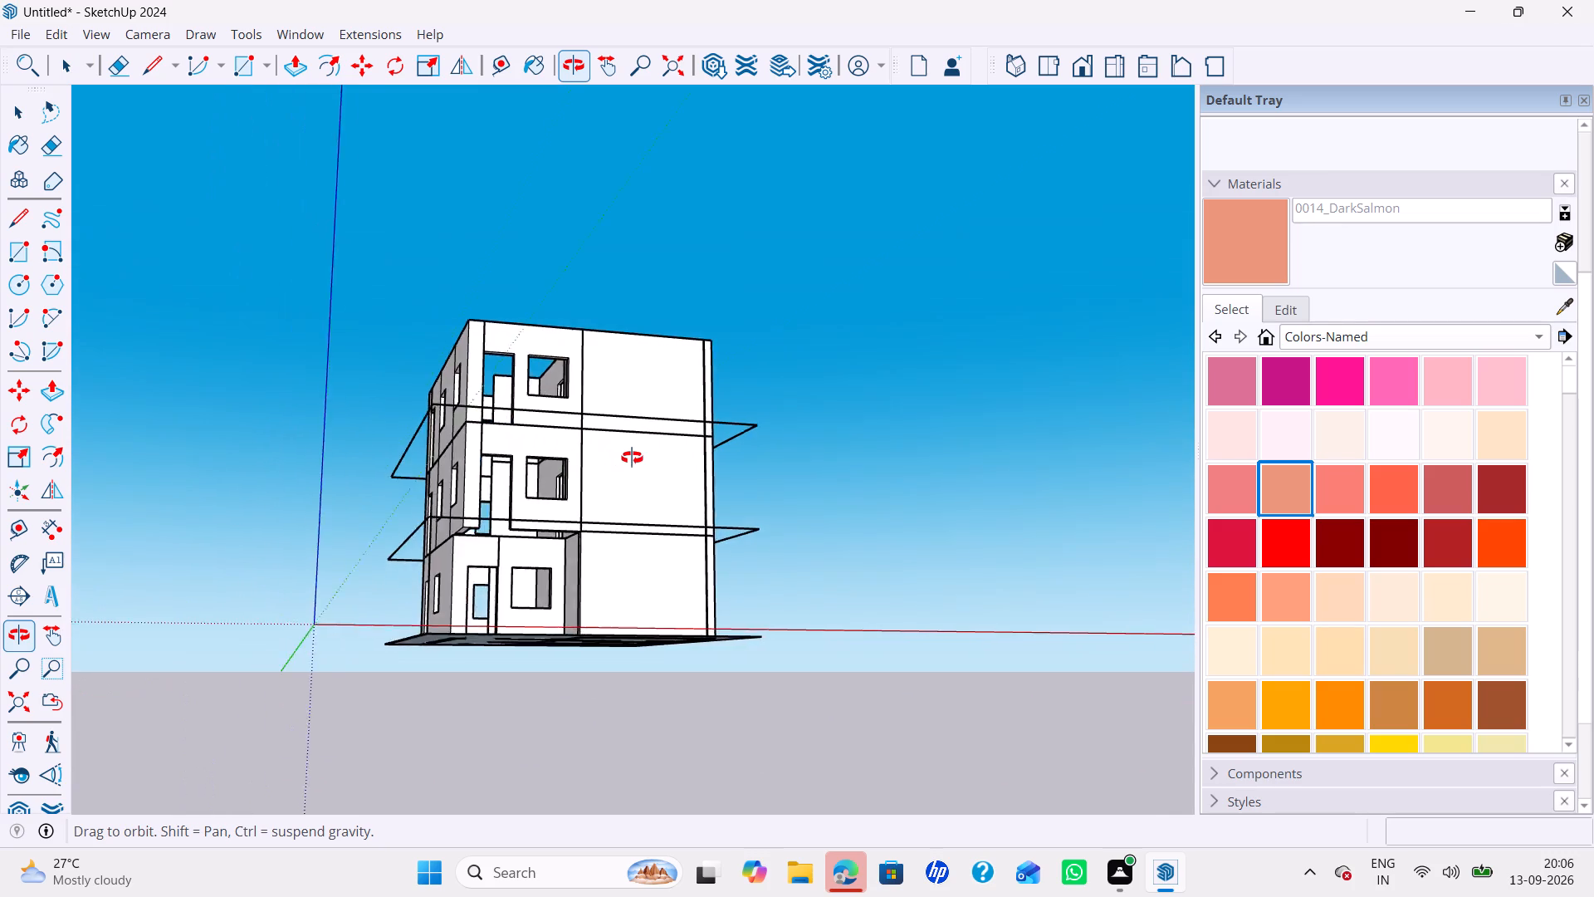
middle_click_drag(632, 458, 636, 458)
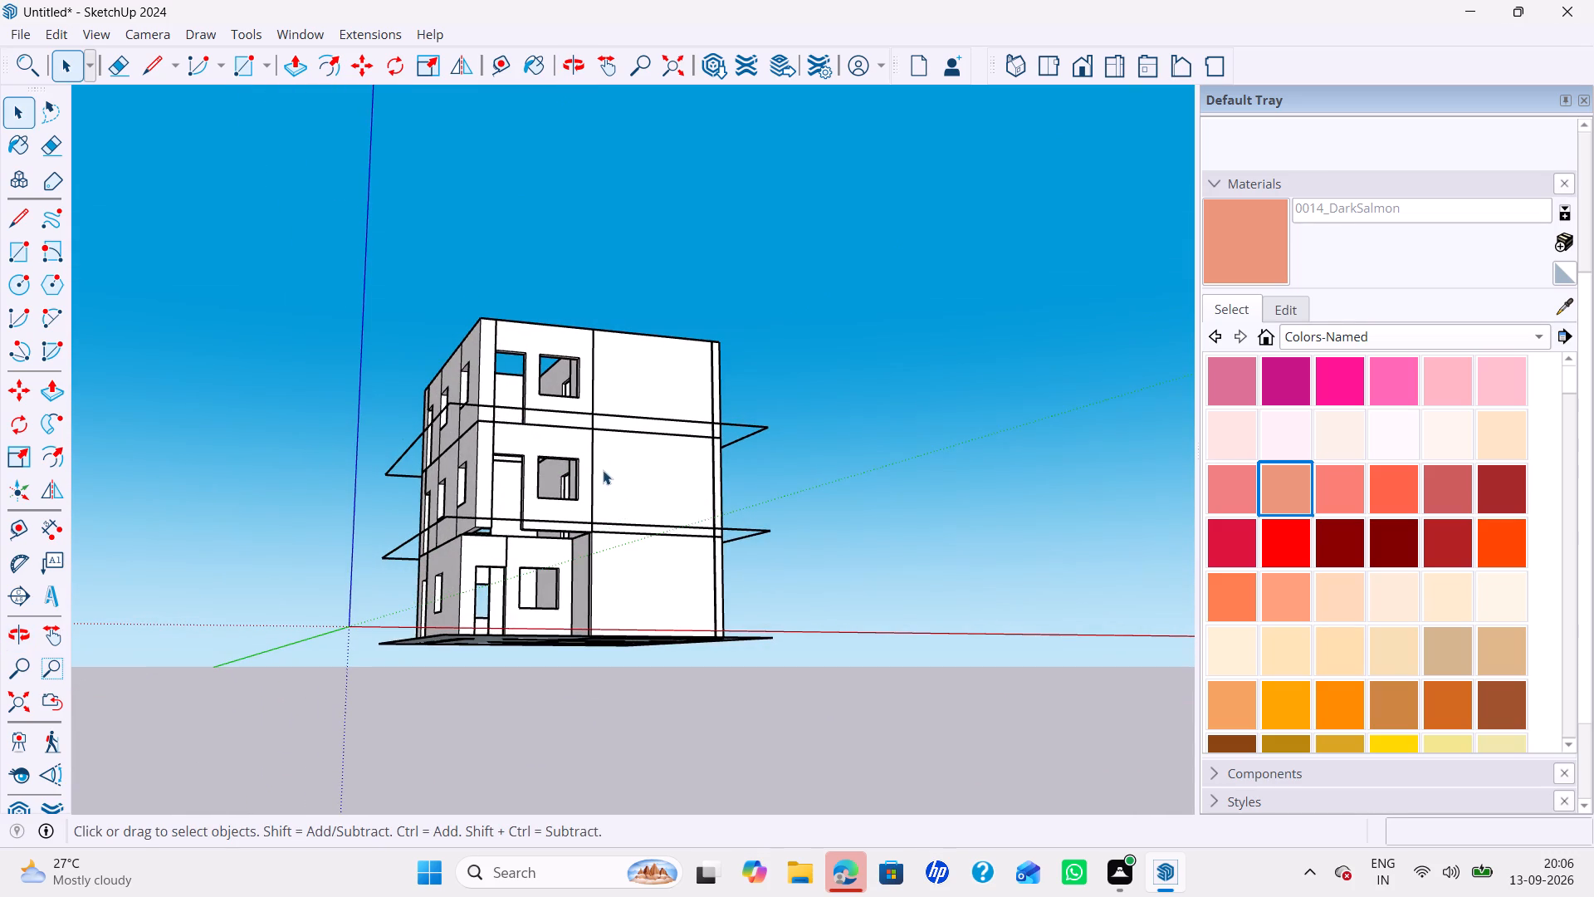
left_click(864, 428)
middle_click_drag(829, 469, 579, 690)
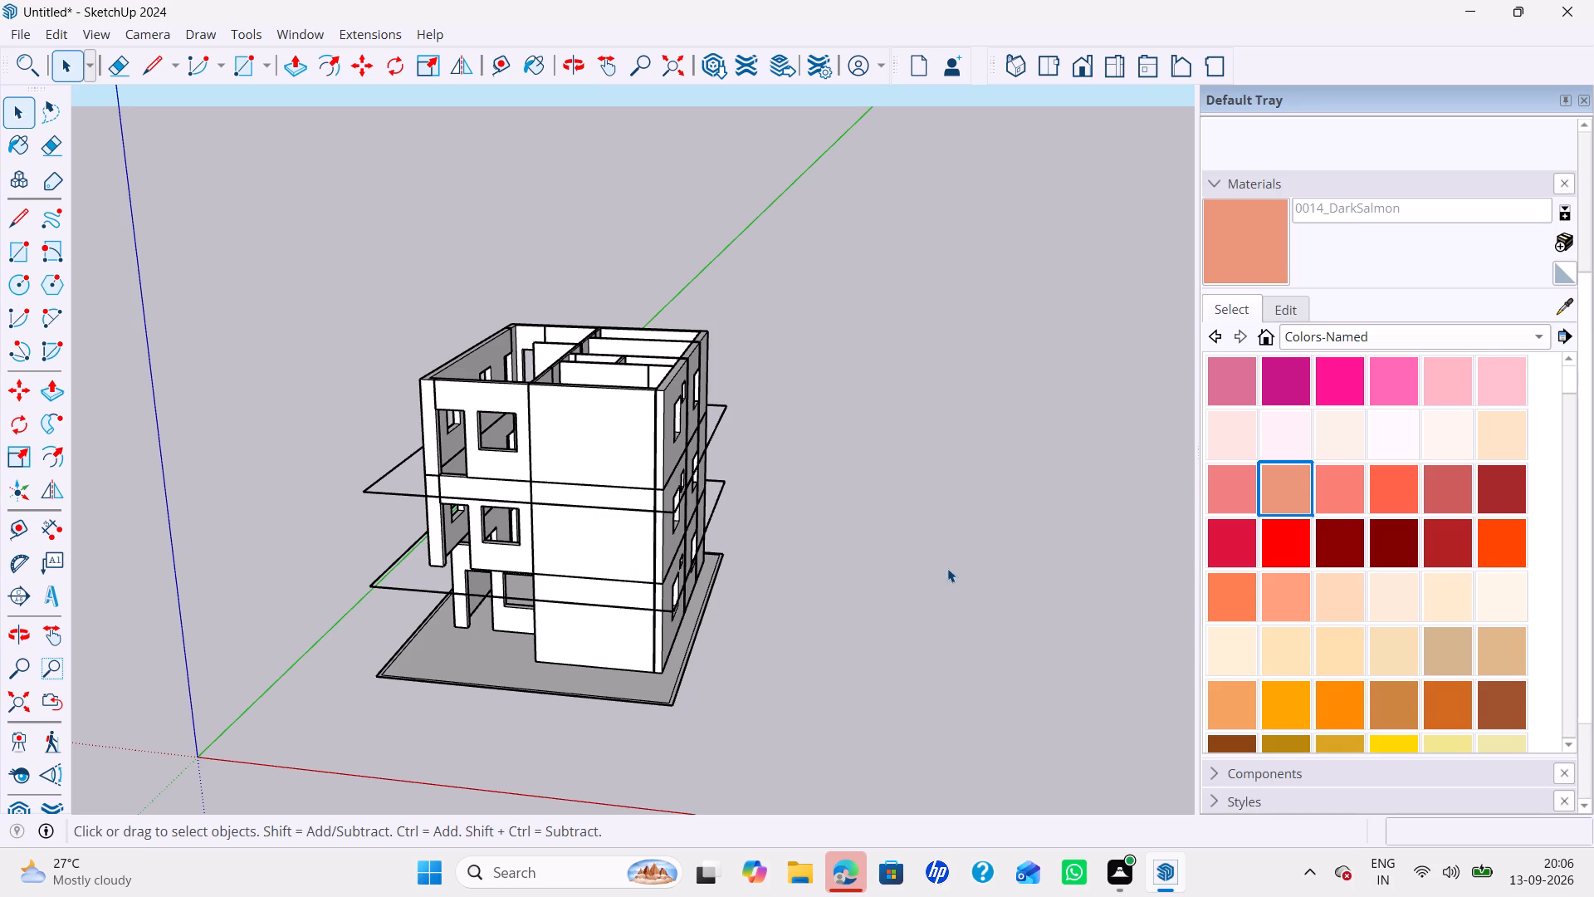
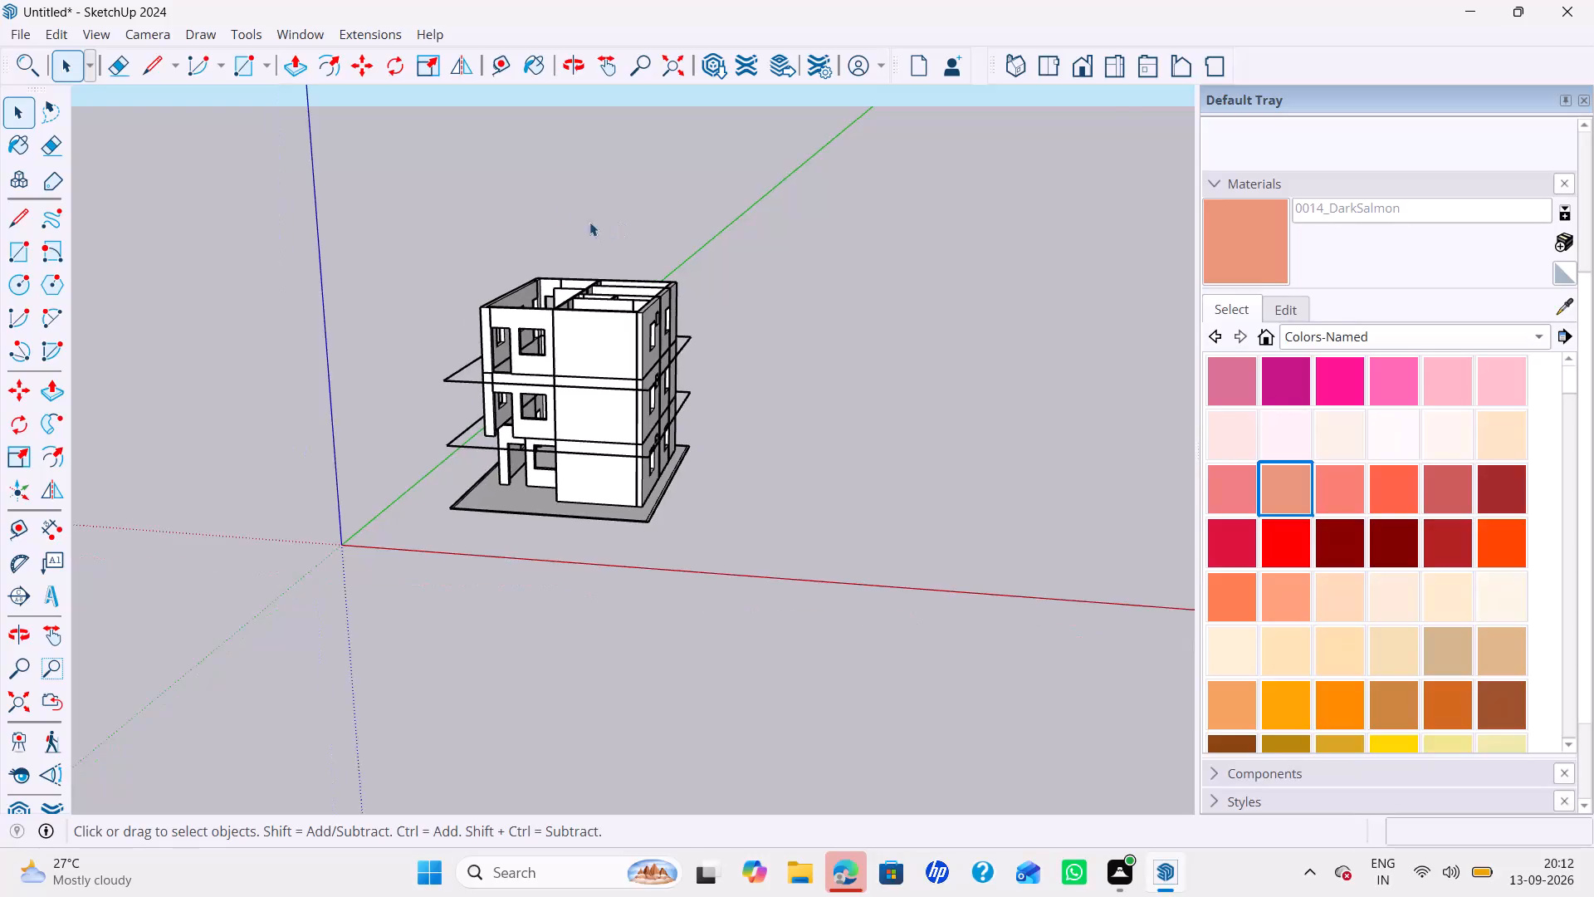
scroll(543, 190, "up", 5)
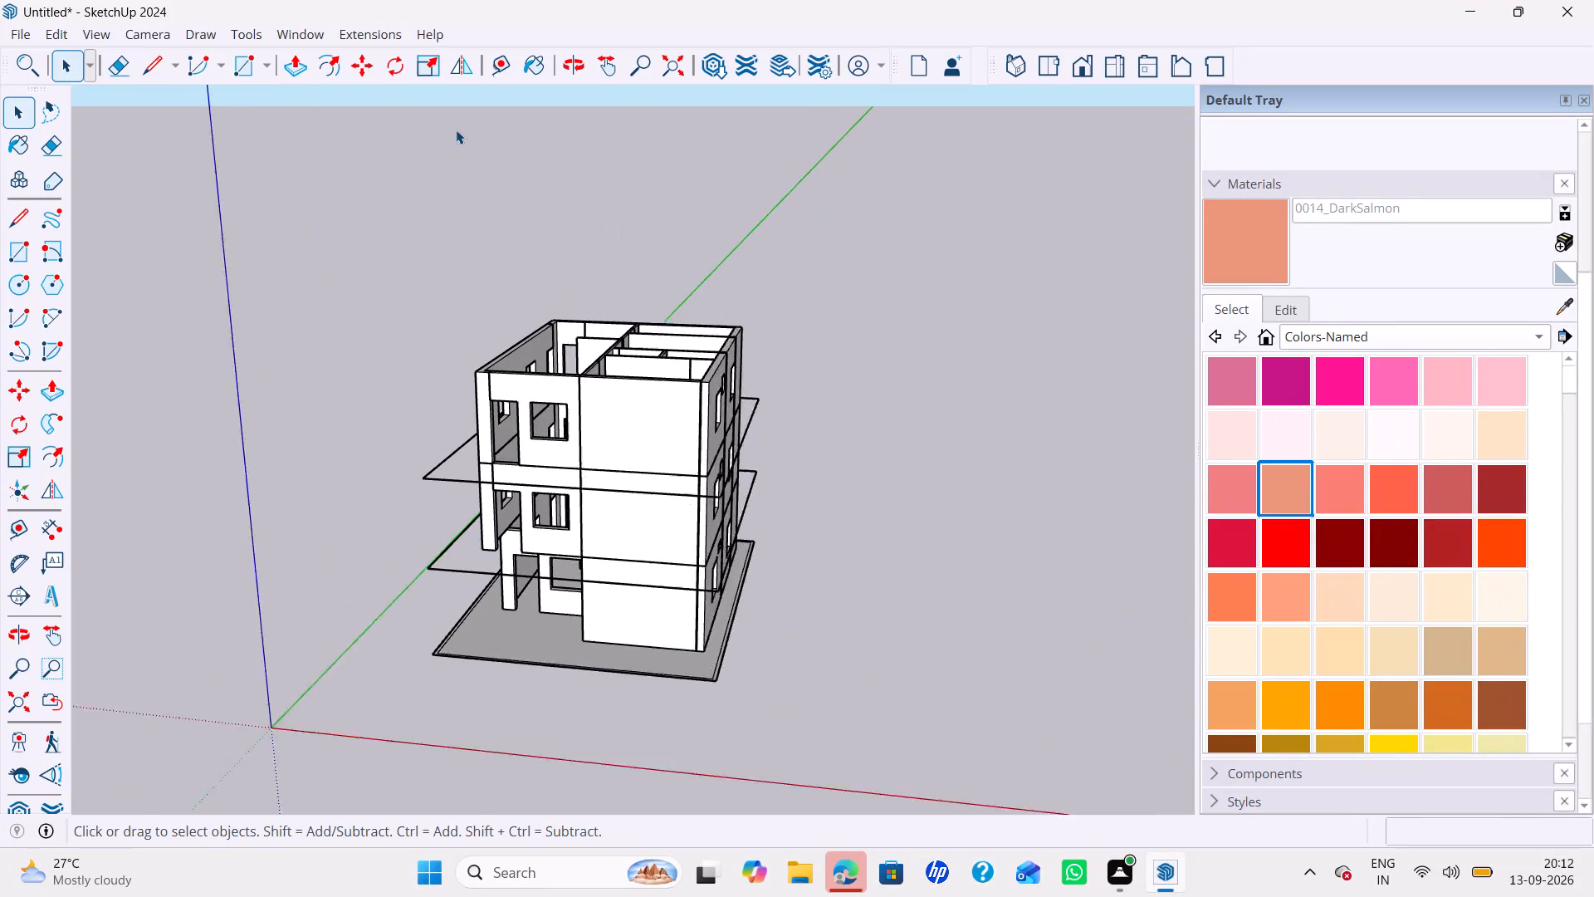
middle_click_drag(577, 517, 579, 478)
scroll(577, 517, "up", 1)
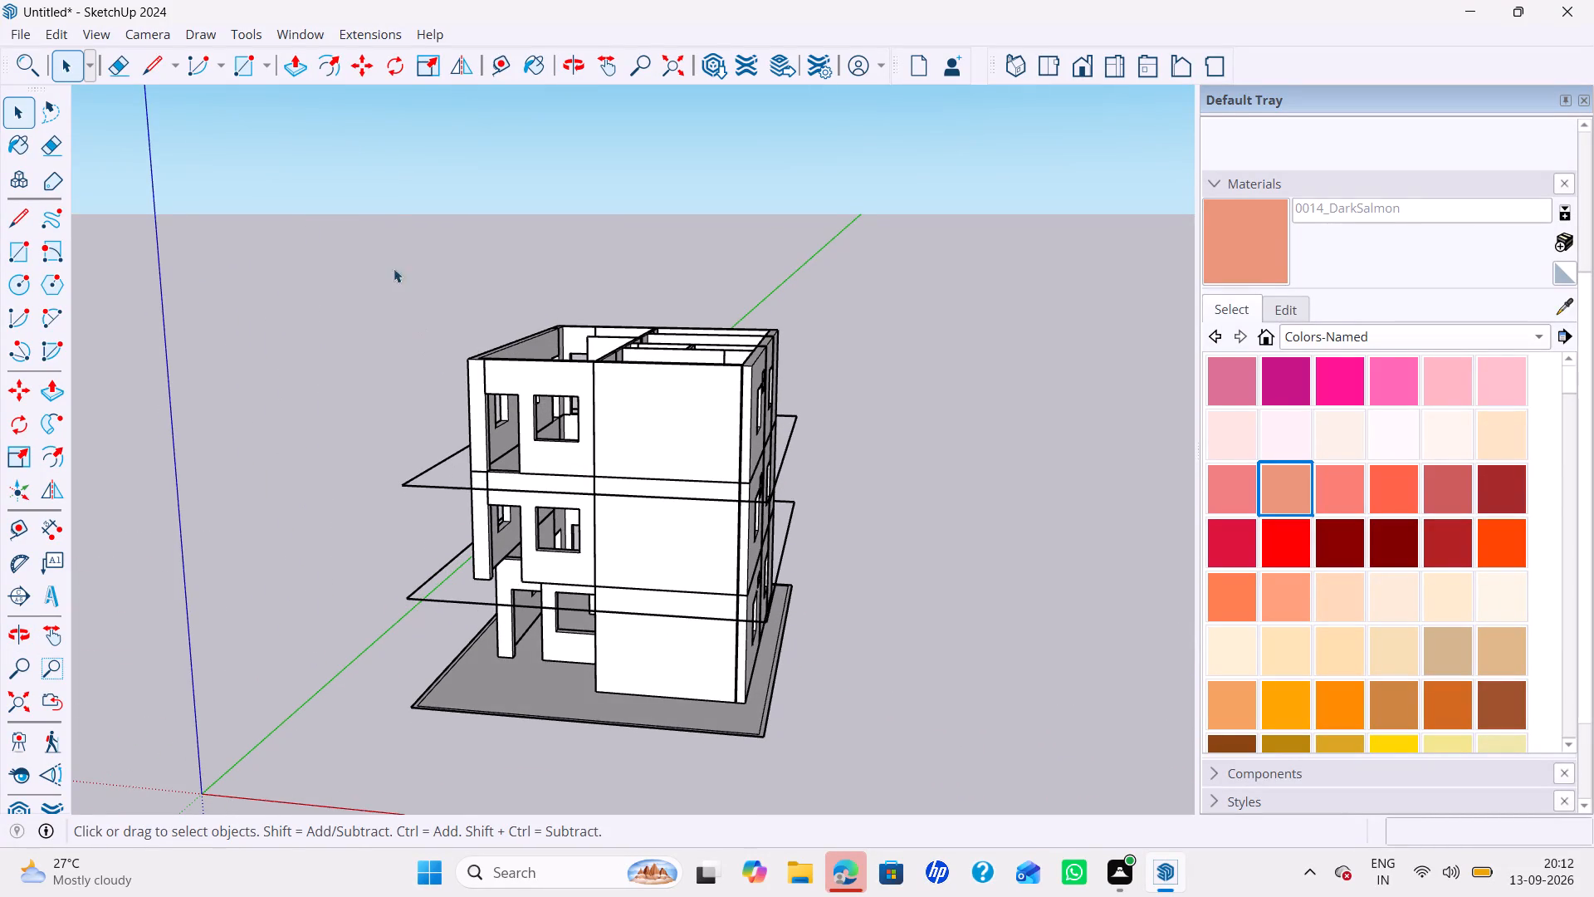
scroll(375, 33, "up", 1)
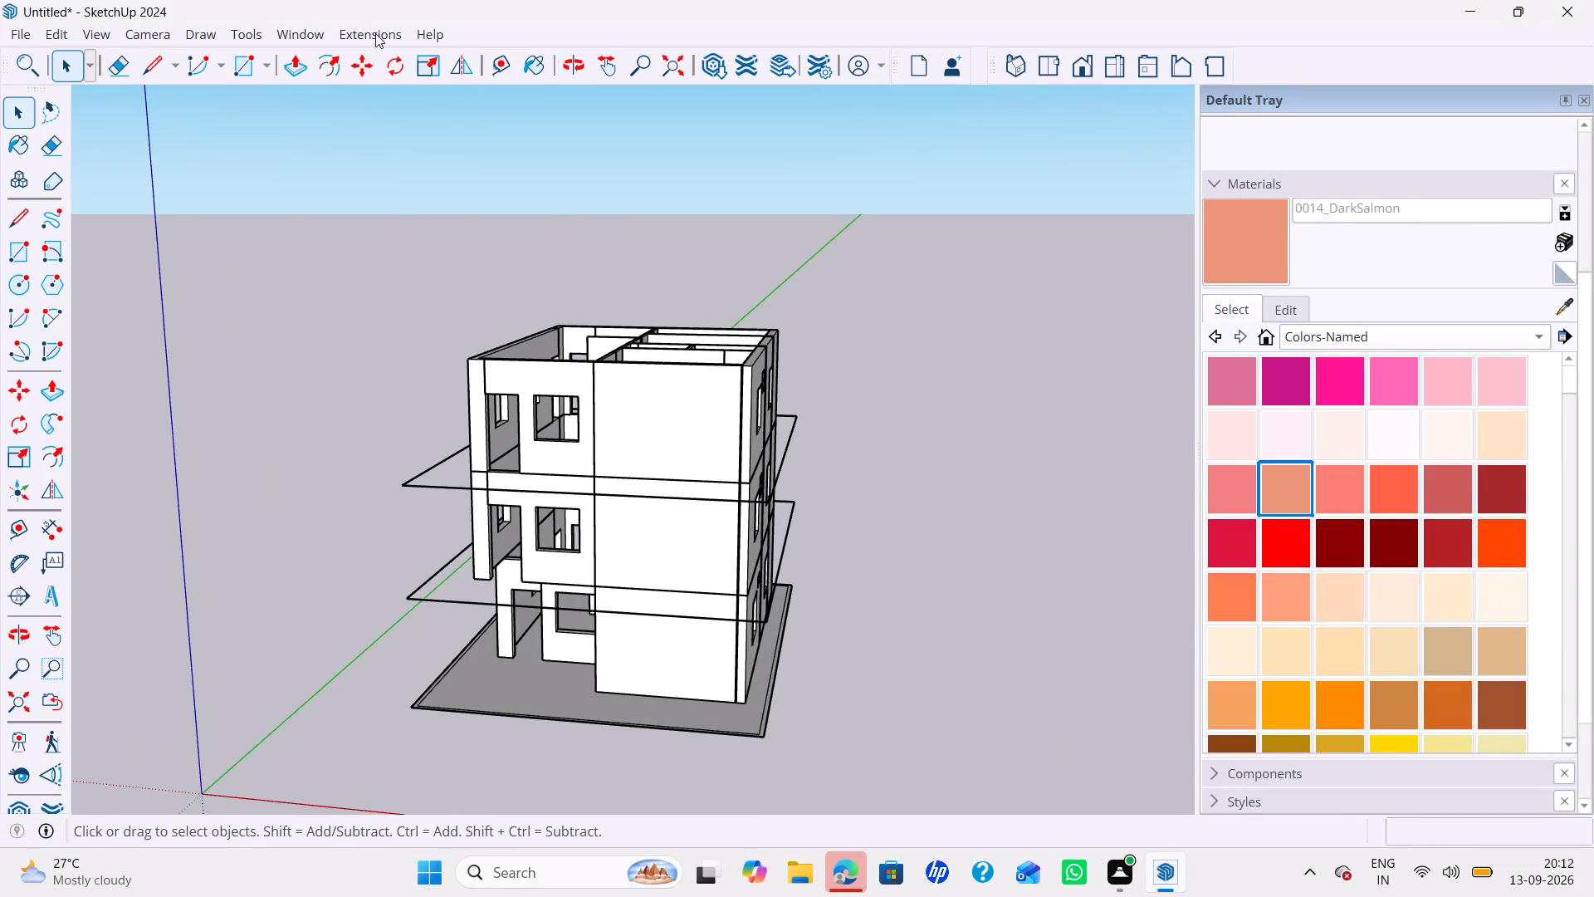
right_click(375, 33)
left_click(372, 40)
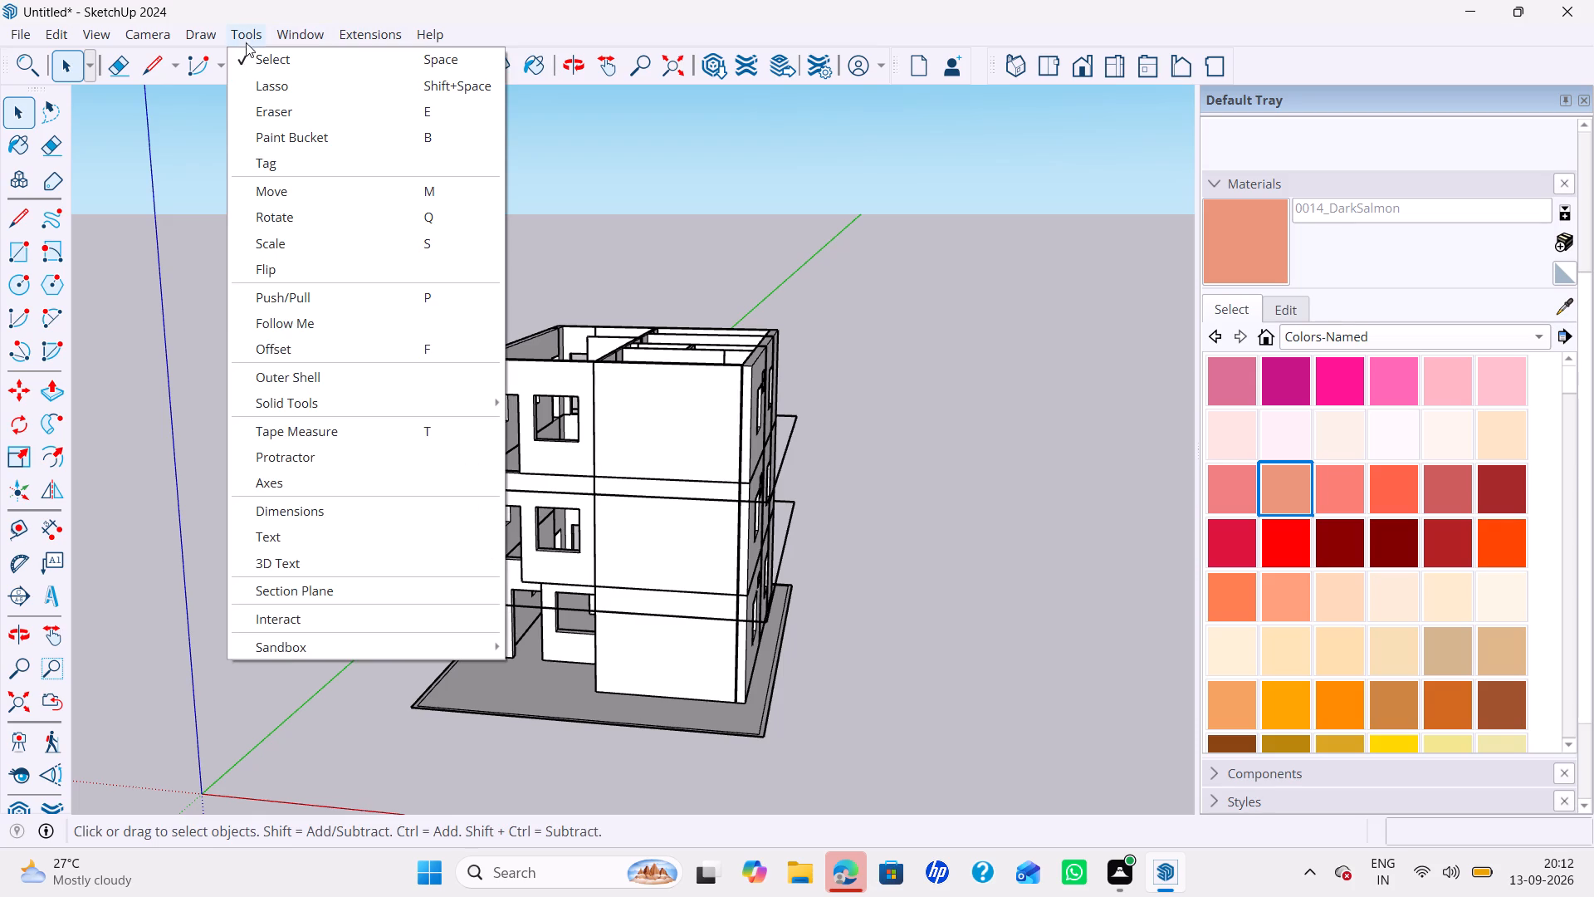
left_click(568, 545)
Delete the top-storey wall group from the three-storey building.
middle_click_drag(563, 491, 613, 505)
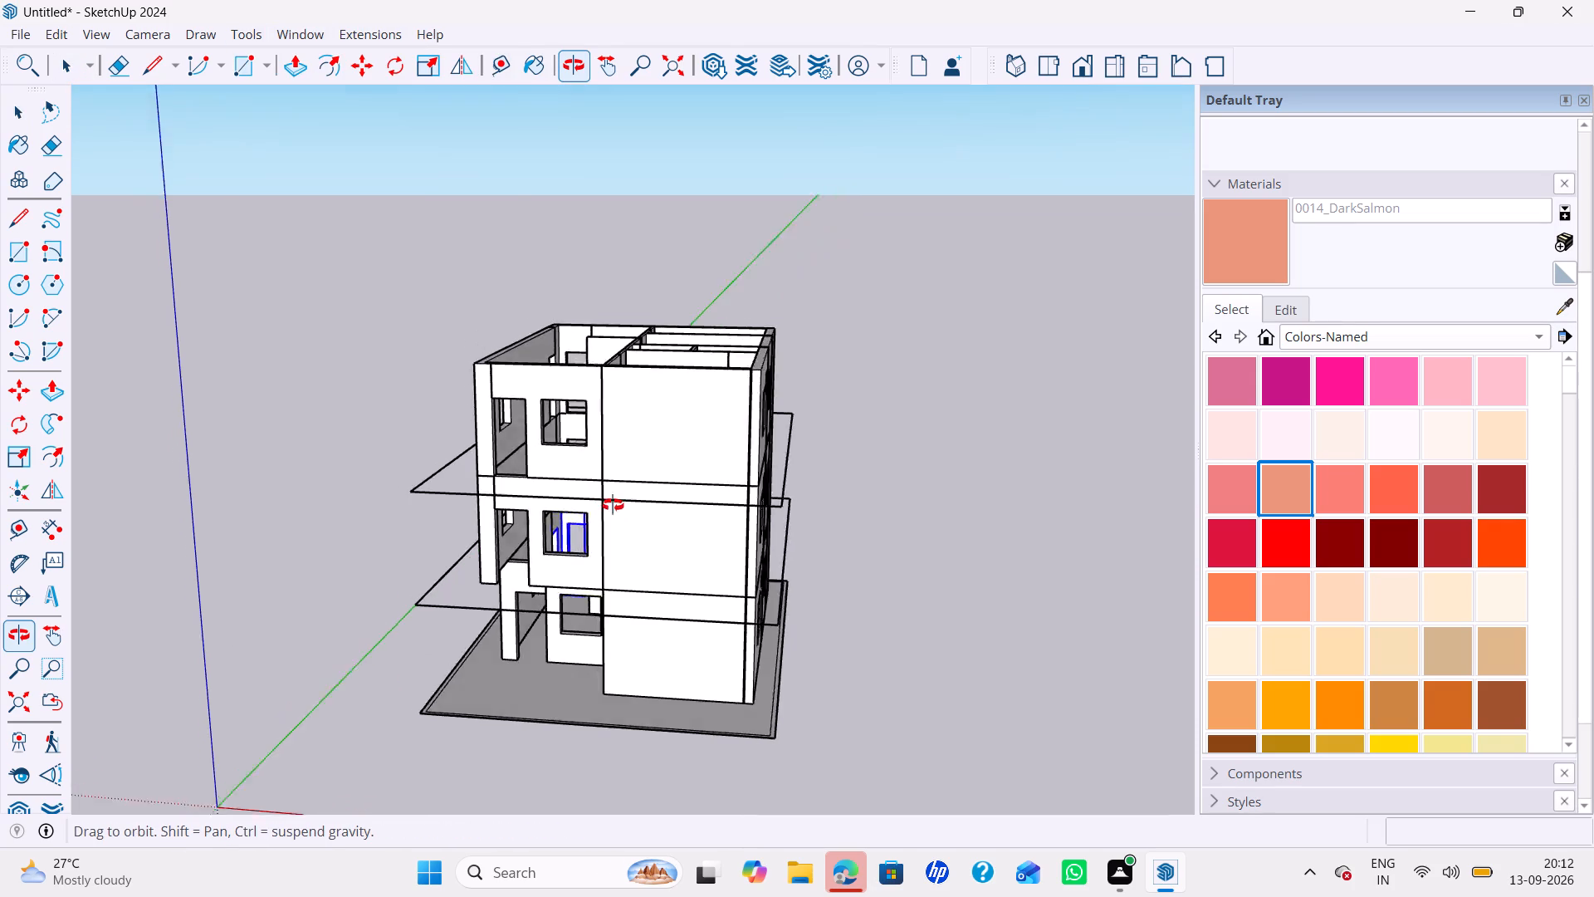
middle_click_drag(613, 505, 544, 441)
scroll(623, 456, "up", 1, "shift")
middle_click_drag(556, 481, 728, 570)
scroll(623, 521, "up", 1)
middle_click_drag(741, 498, 738, 543)
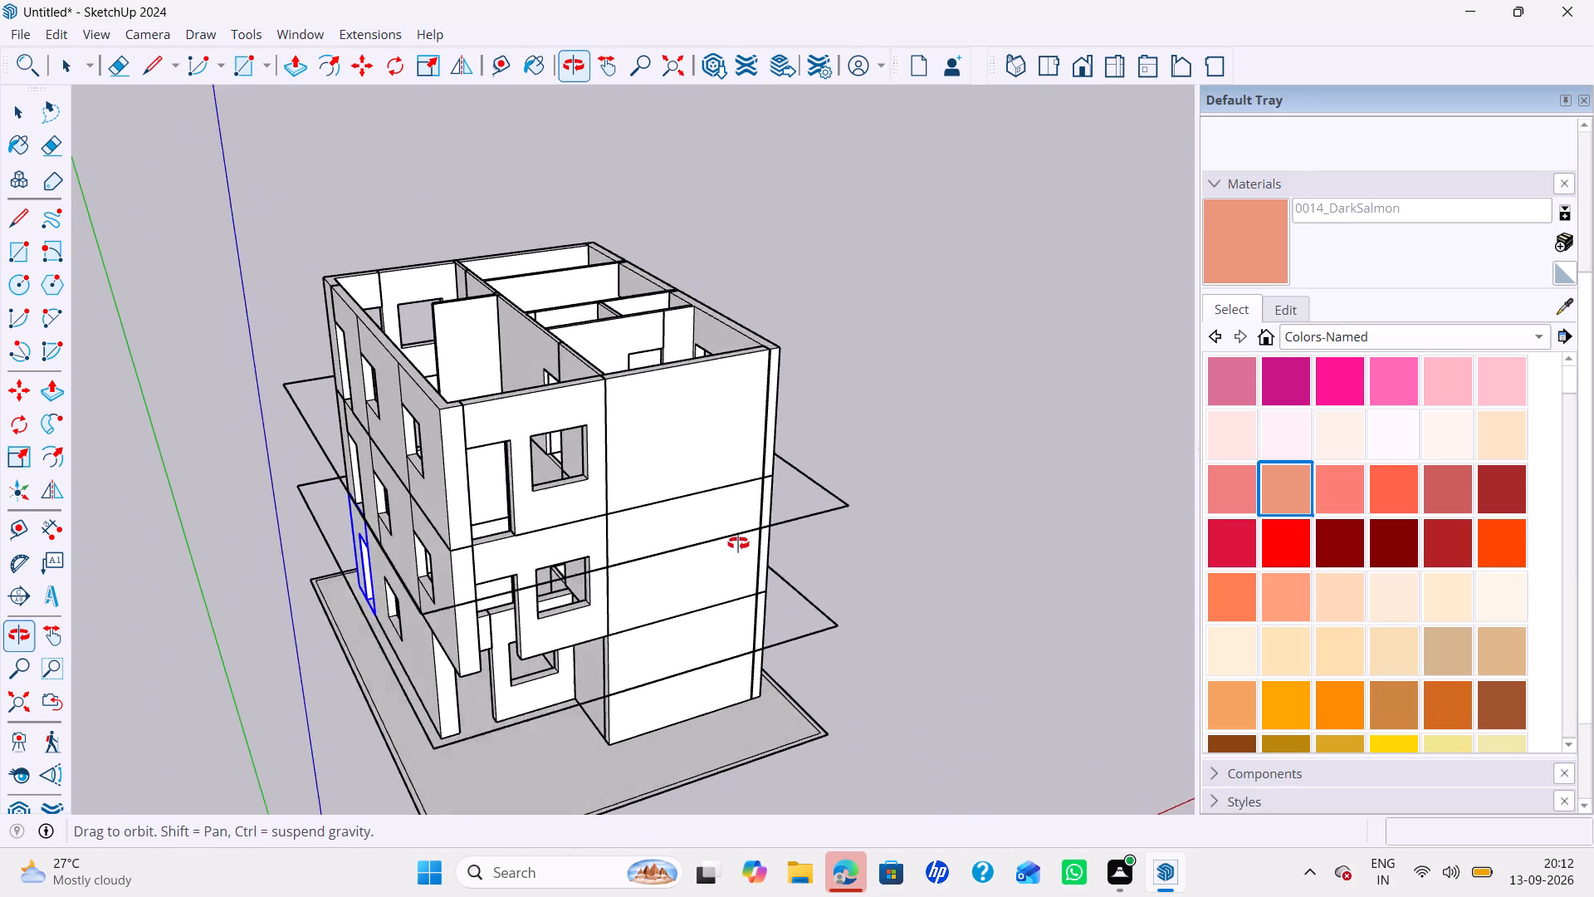
middle_click_drag(738, 543, 741, 592)
middle_click_drag(679, 591, 663, 507)
scroll(679, 591, "up", 1)
middle_click_drag(663, 507, 661, 556)
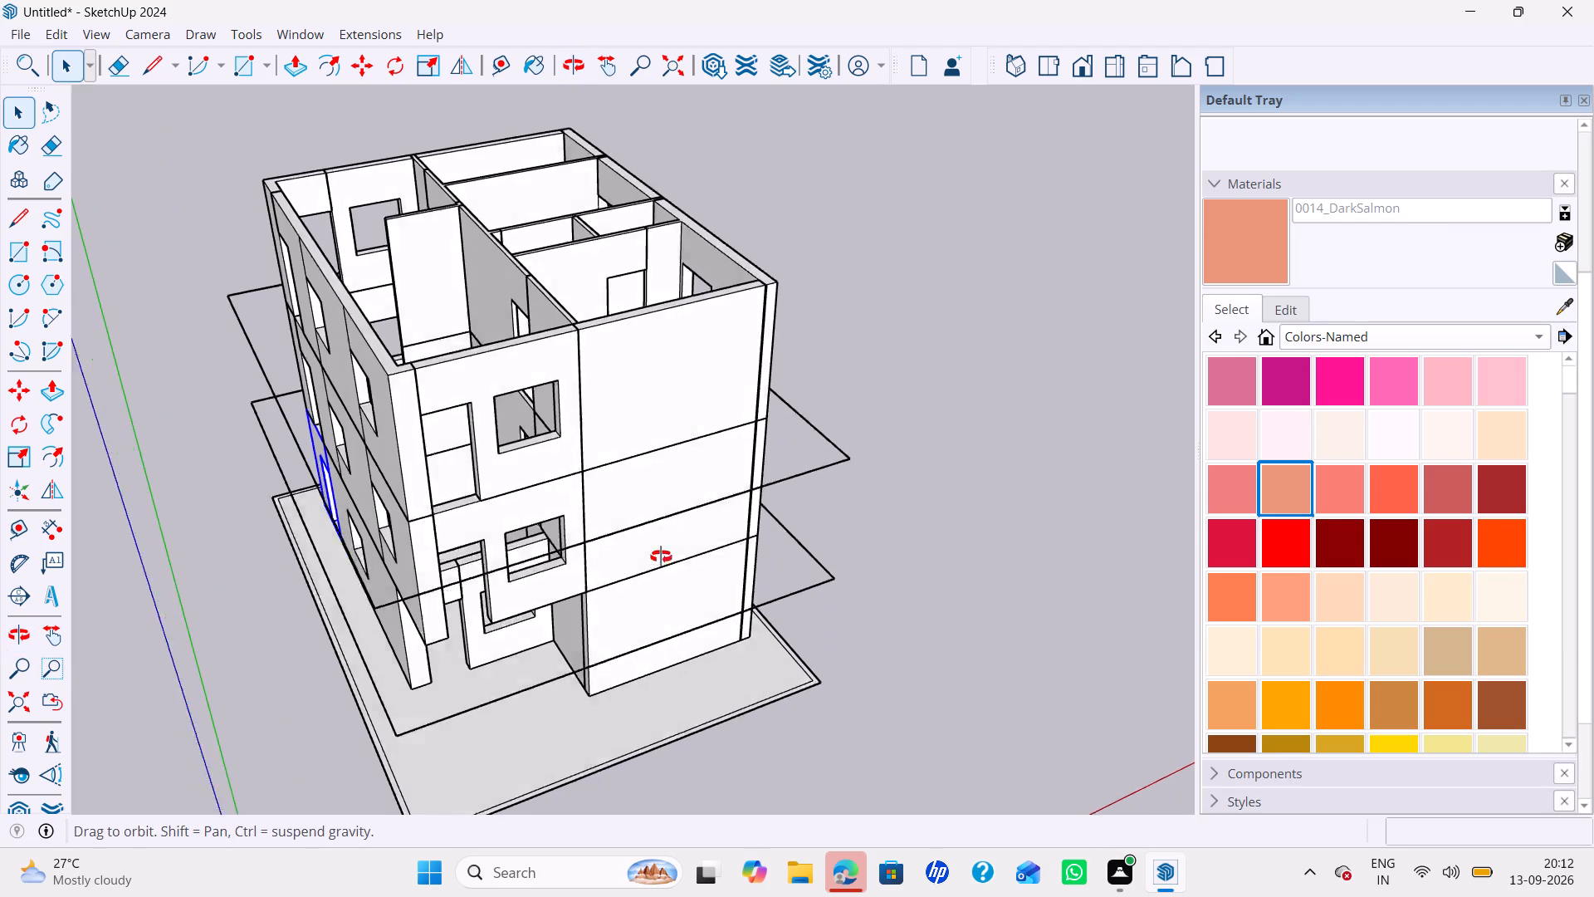
middle_click_drag(661, 556, 659, 580)
left_click(647, 471)
key("Delete")
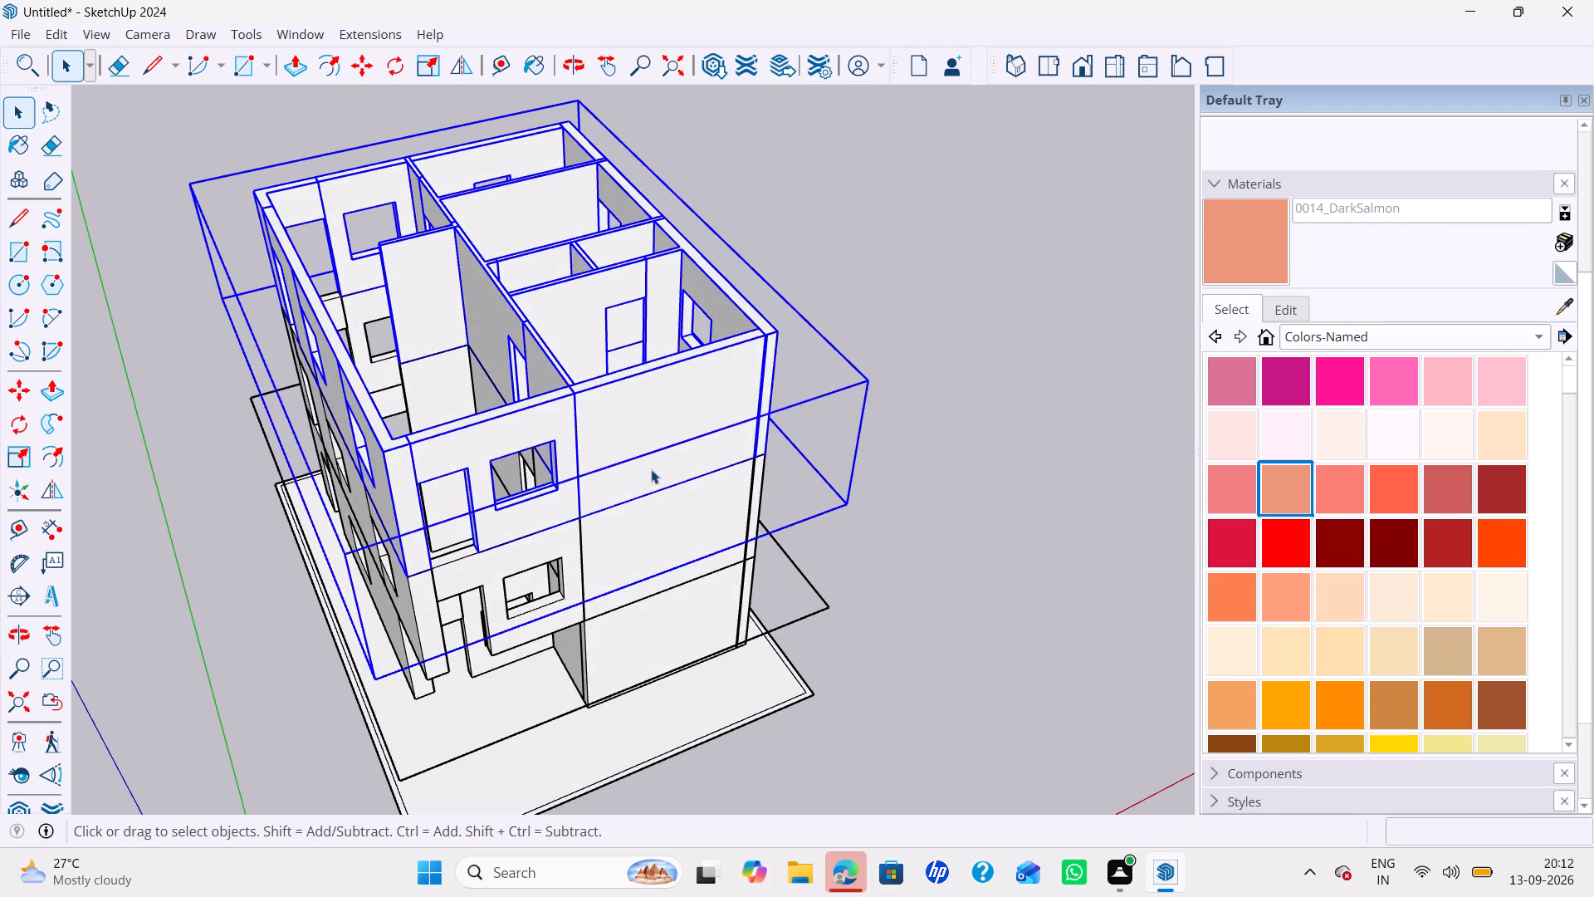
Move the second-storey group about 32' 4 9/16" along the red axis, clear of the ground floor.
left_click(653, 555)
key("m")
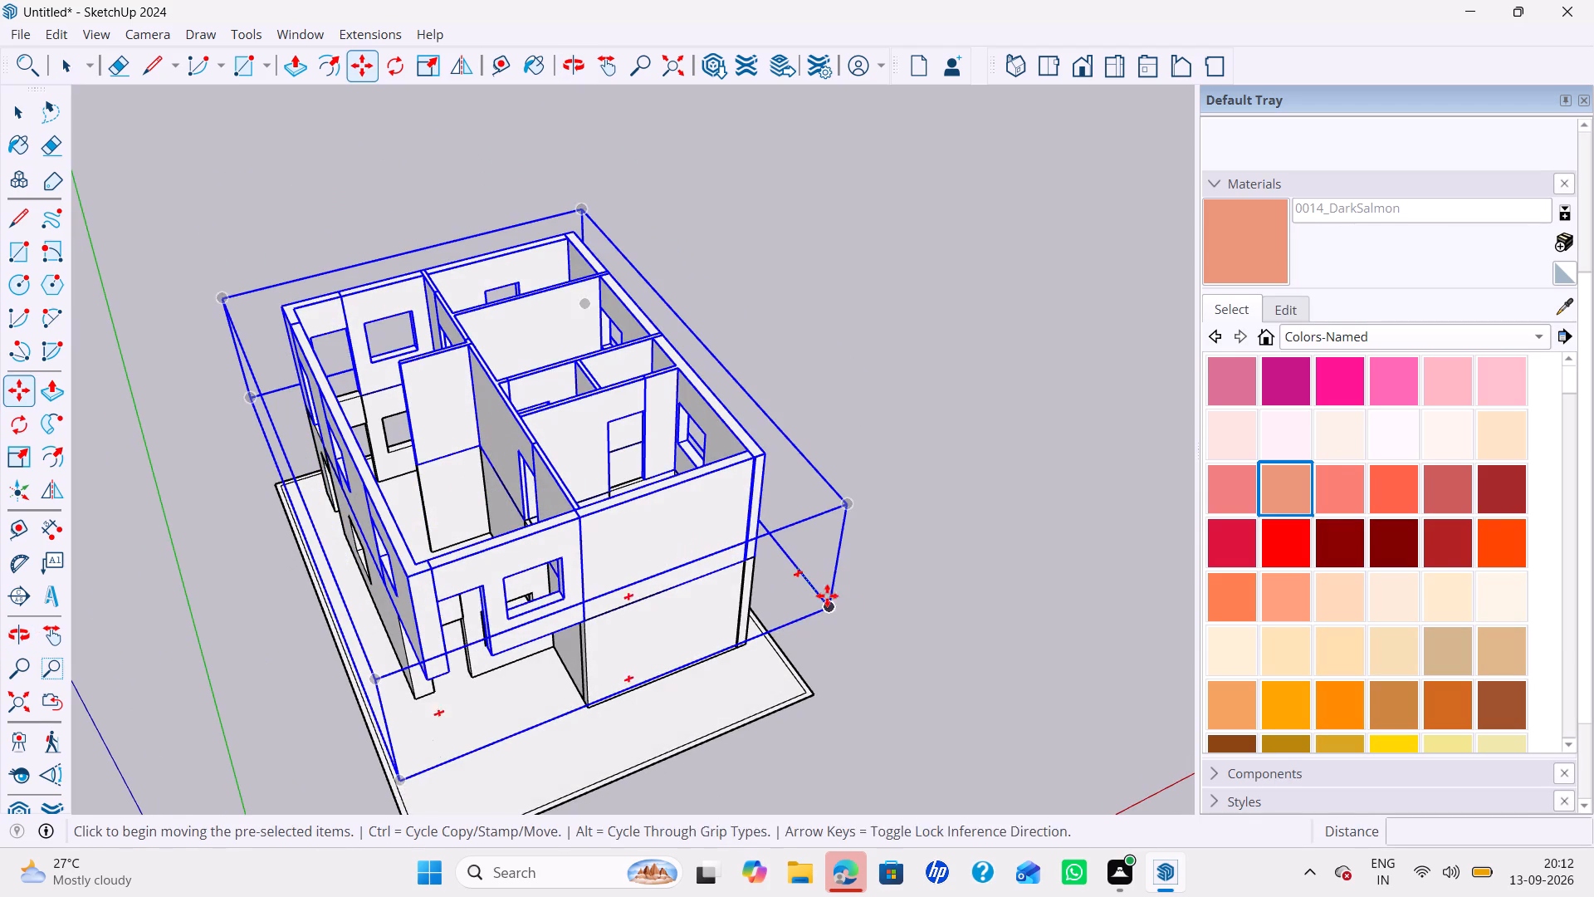
left_click(831, 609)
scroll(948, 549, "down", 1)
middle_click_drag(948, 549, 830, 584, "shift")
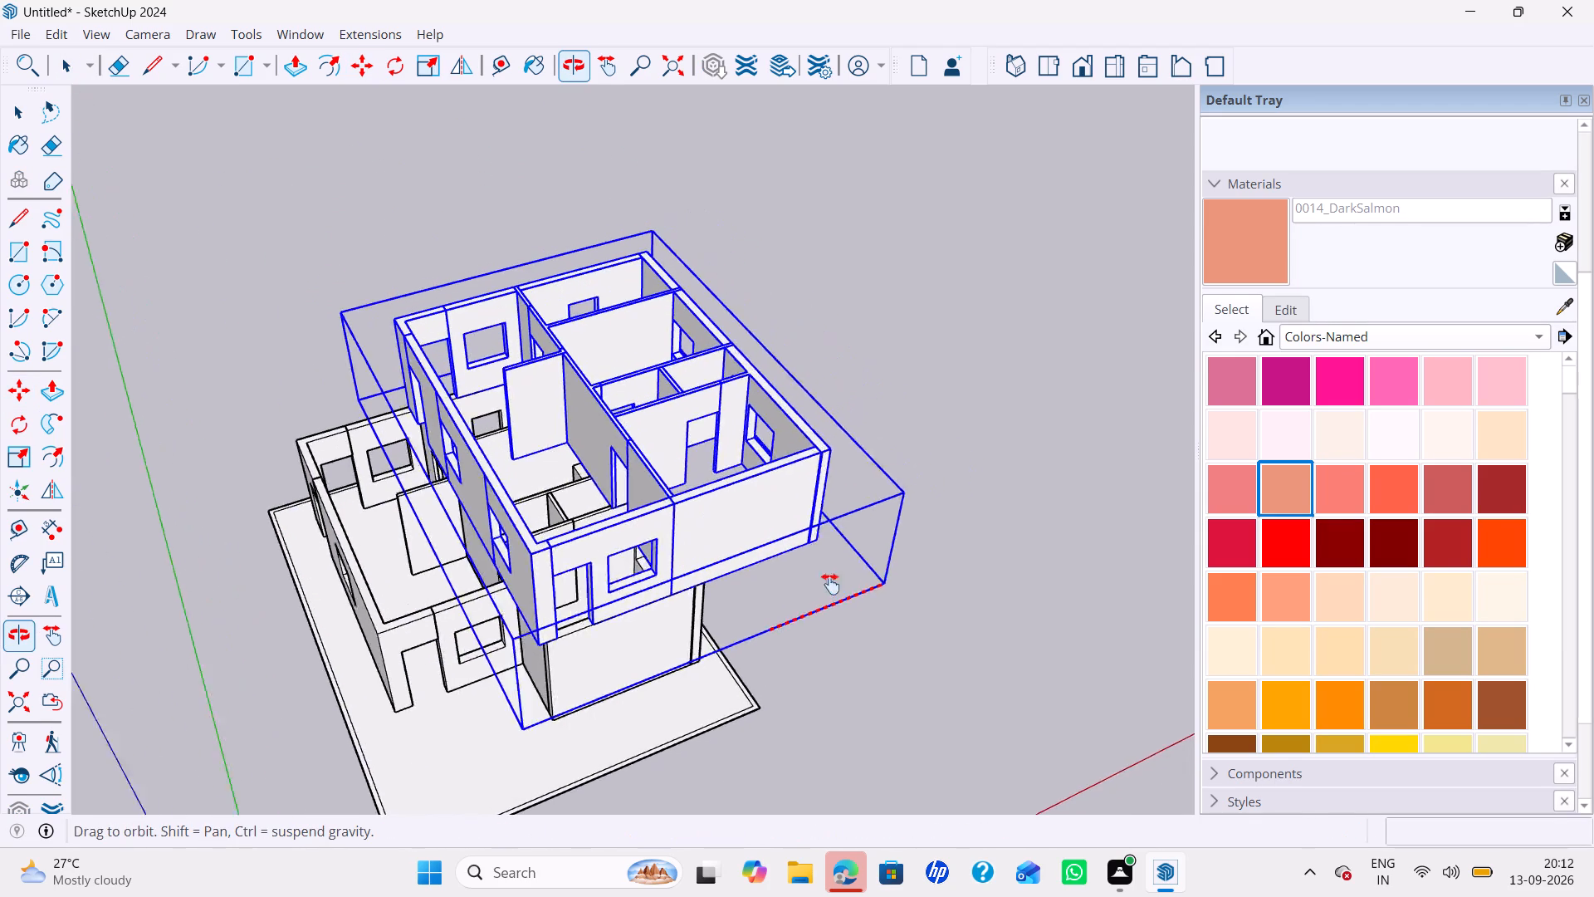
middle_click_drag(830, 584, 689, 604, "shift")
key("Left")
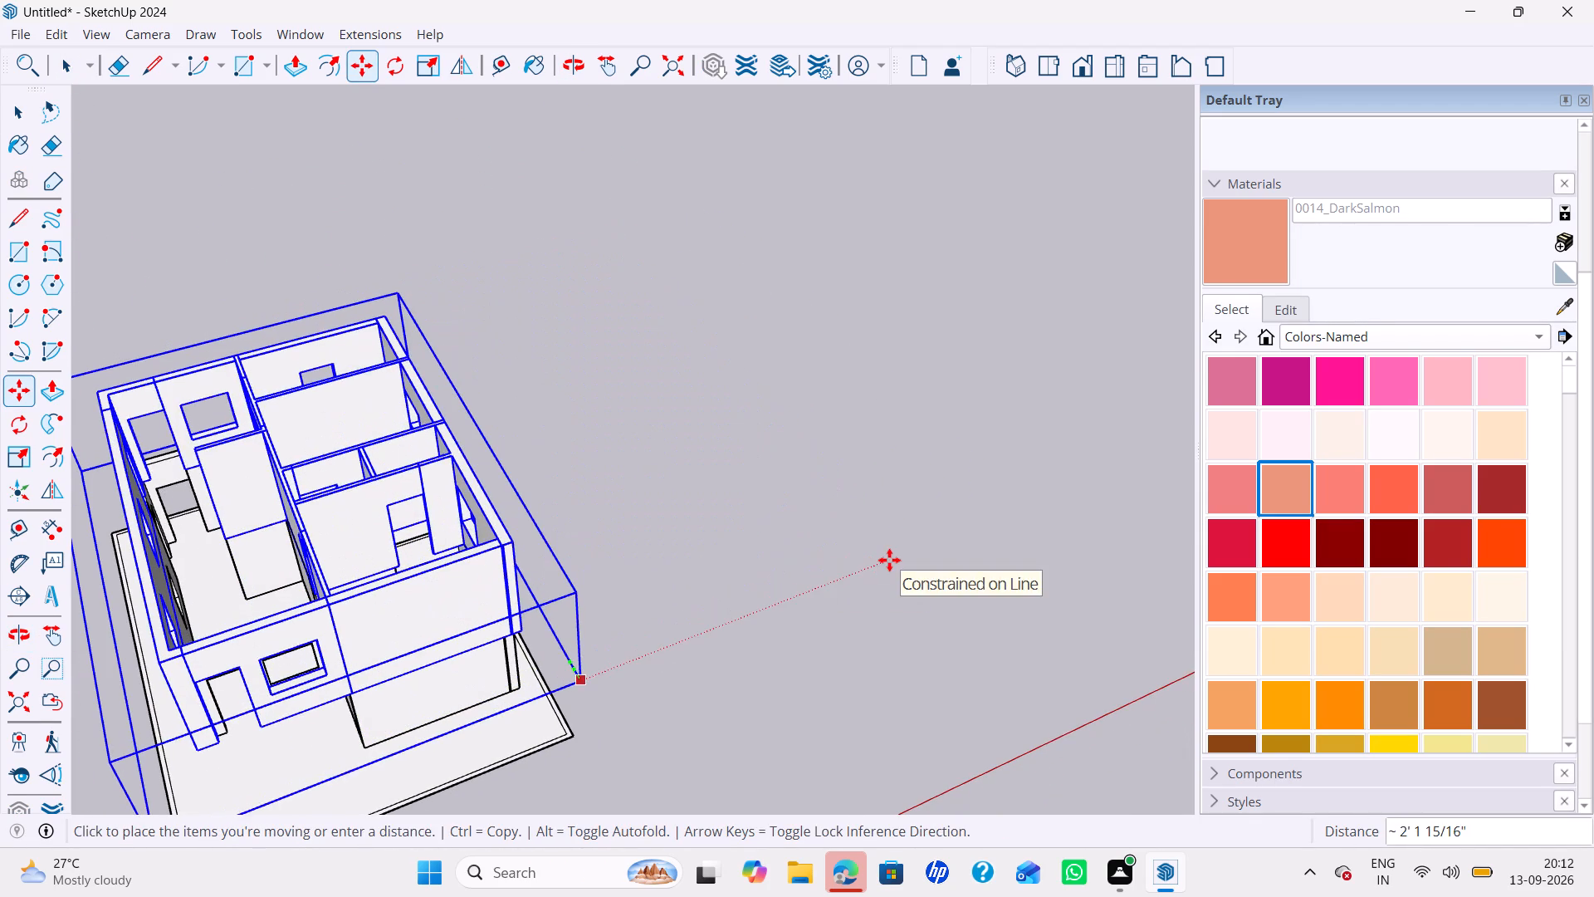
key("Right")
right_click(931, 542)
left_click(932, 538)
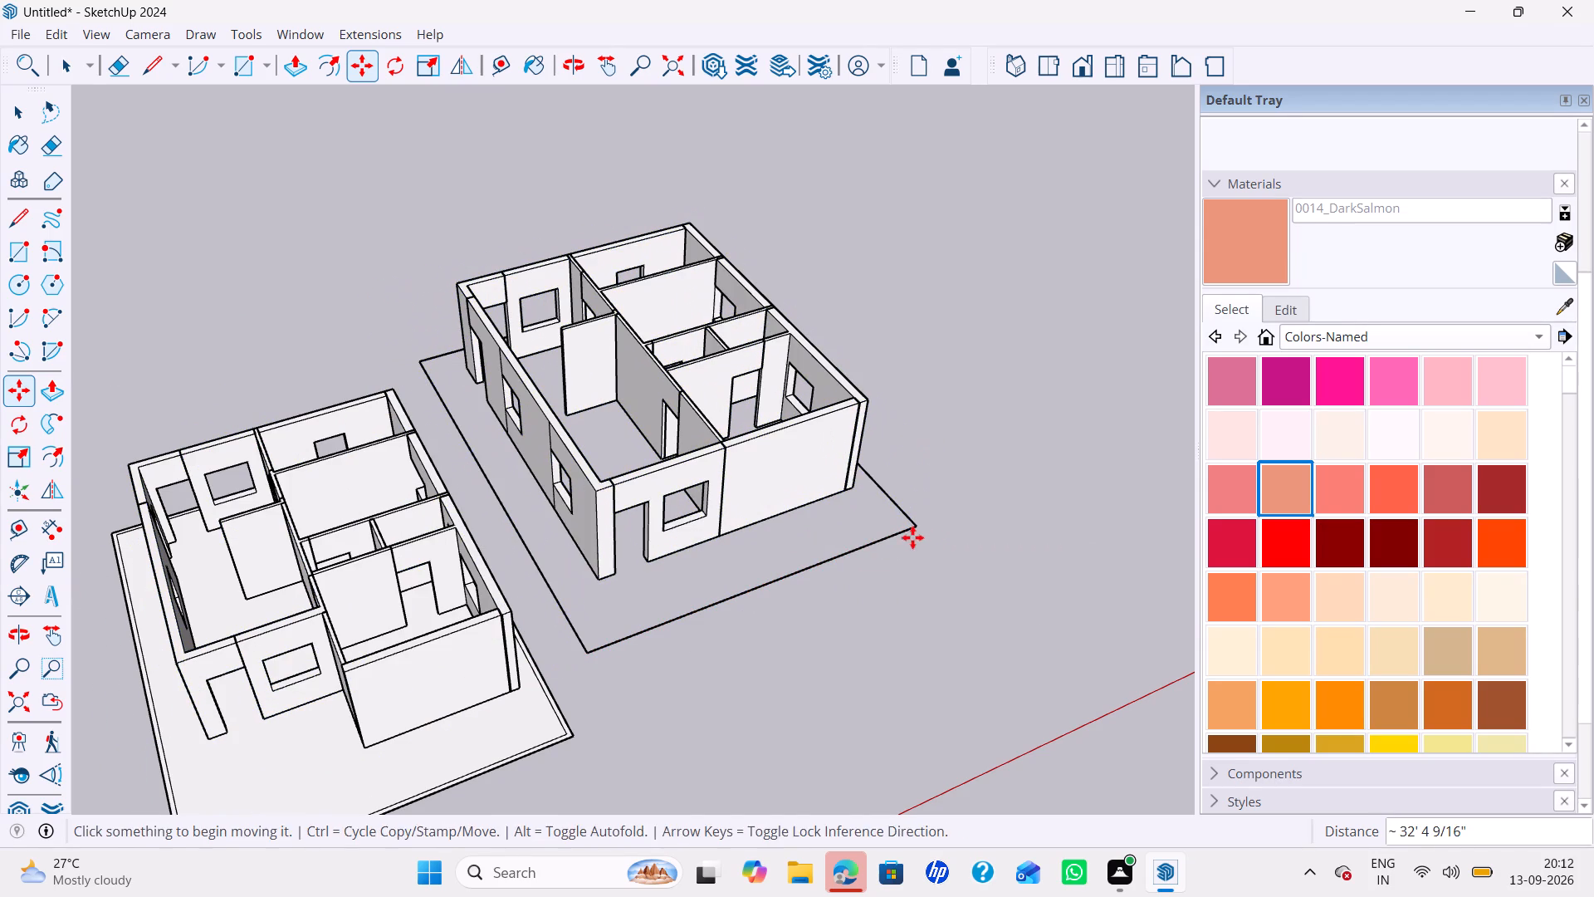
key("space")
Inside the second-storey group, draw a rectangle over the floor outline from its back corner to the opposite front corner.
middle_click_drag(912, 533, 927, 626, "shift")
scroll(912, 536, "up", 1, "shift")
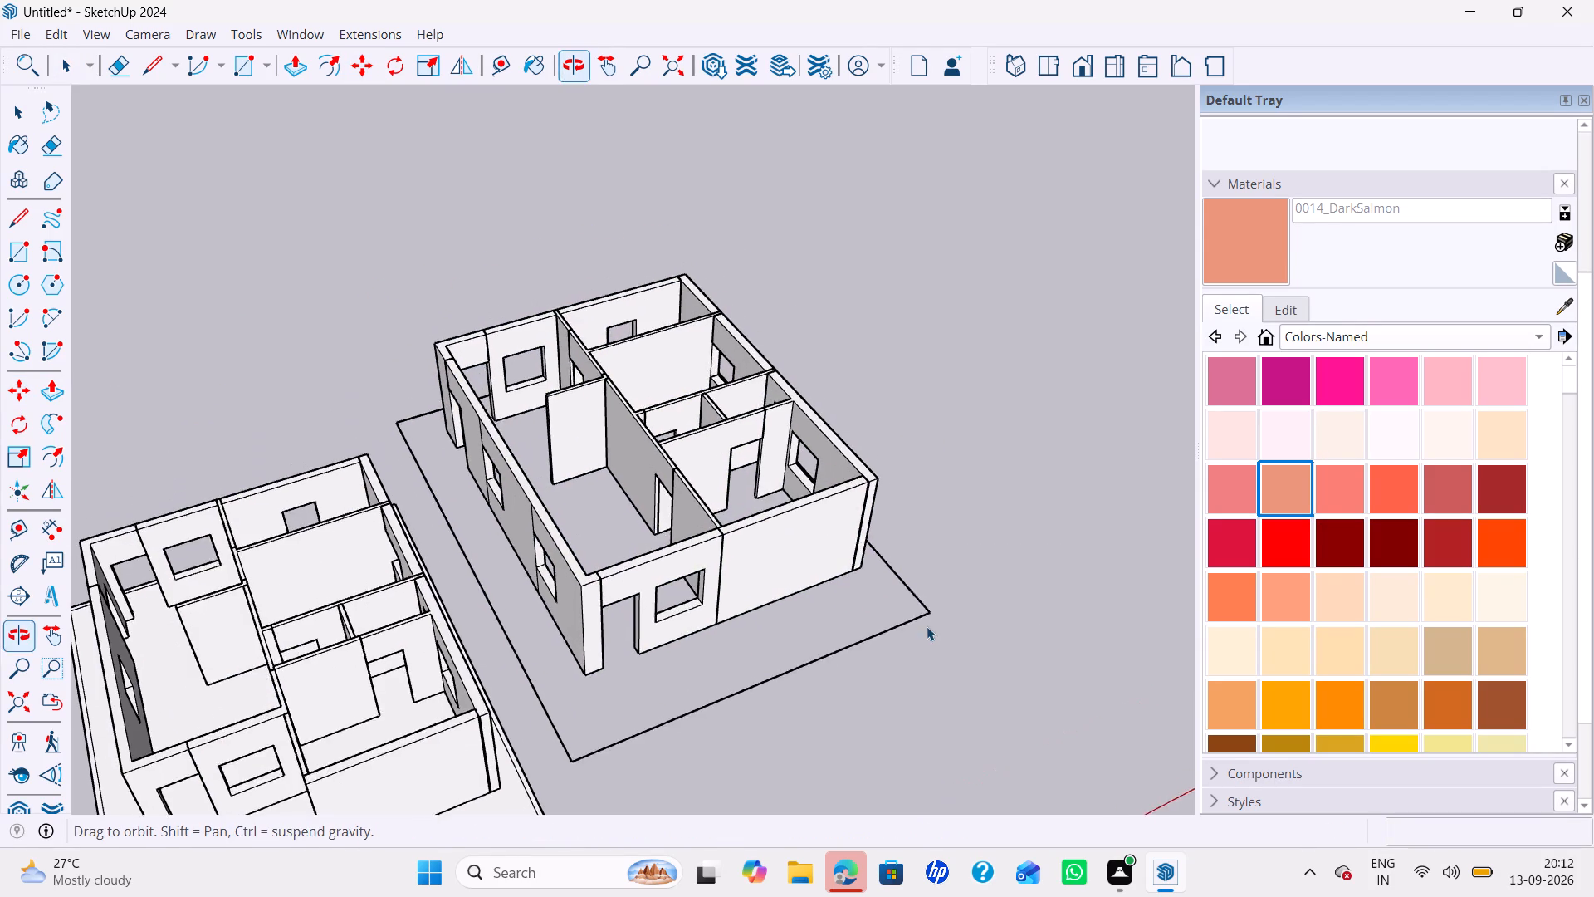
middle_click_drag(916, 620, 711, 581)
left_click(710, 587)
double_click(740, 603)
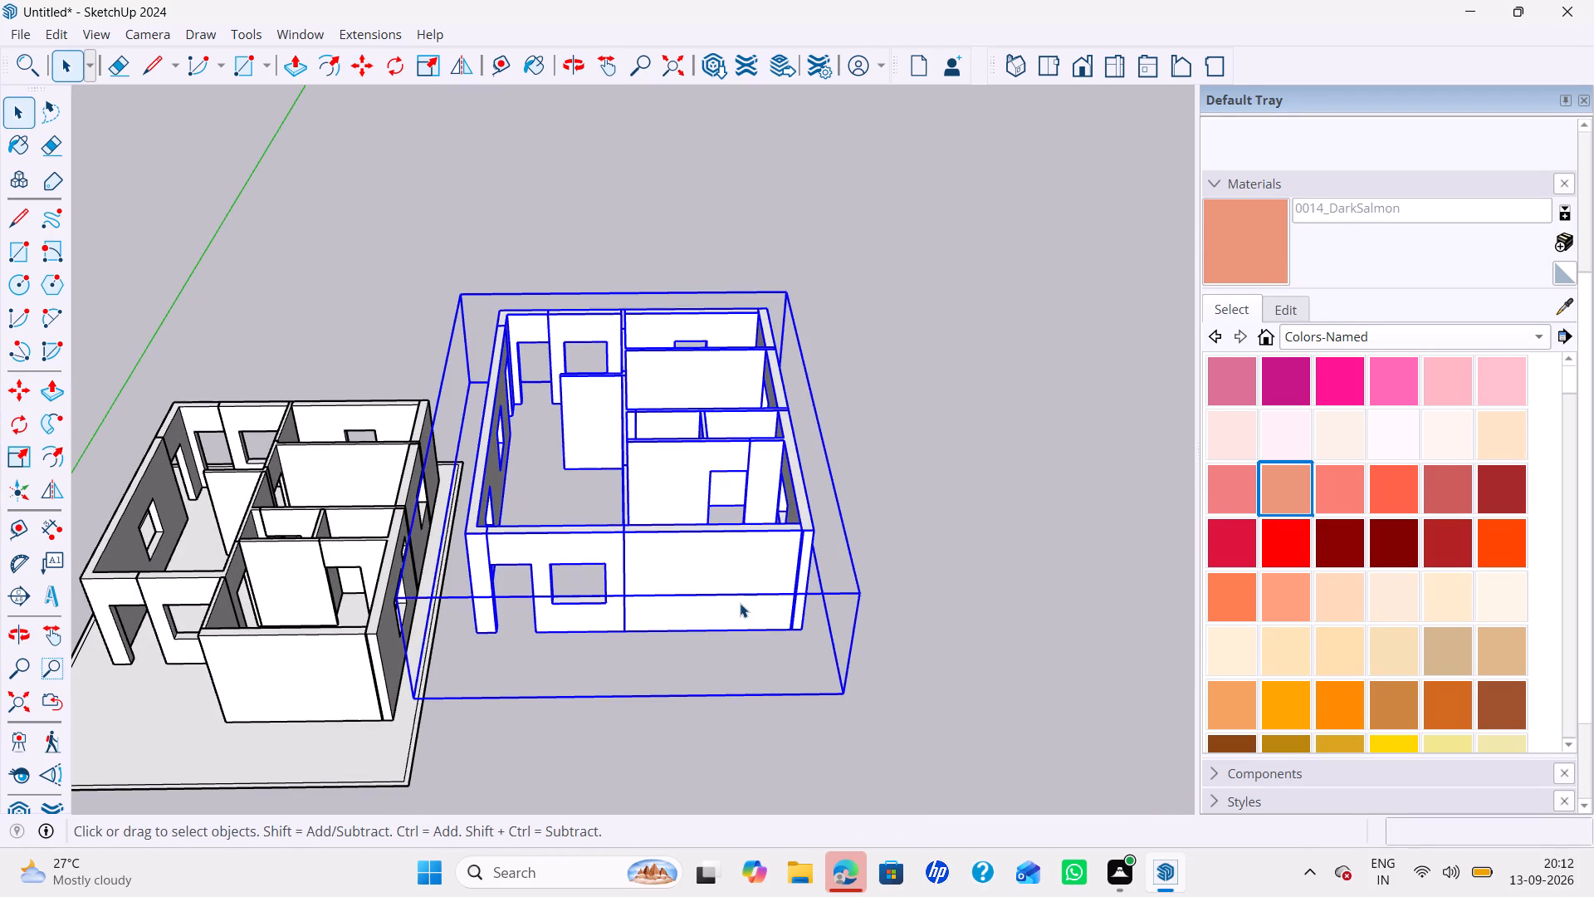
key("r")
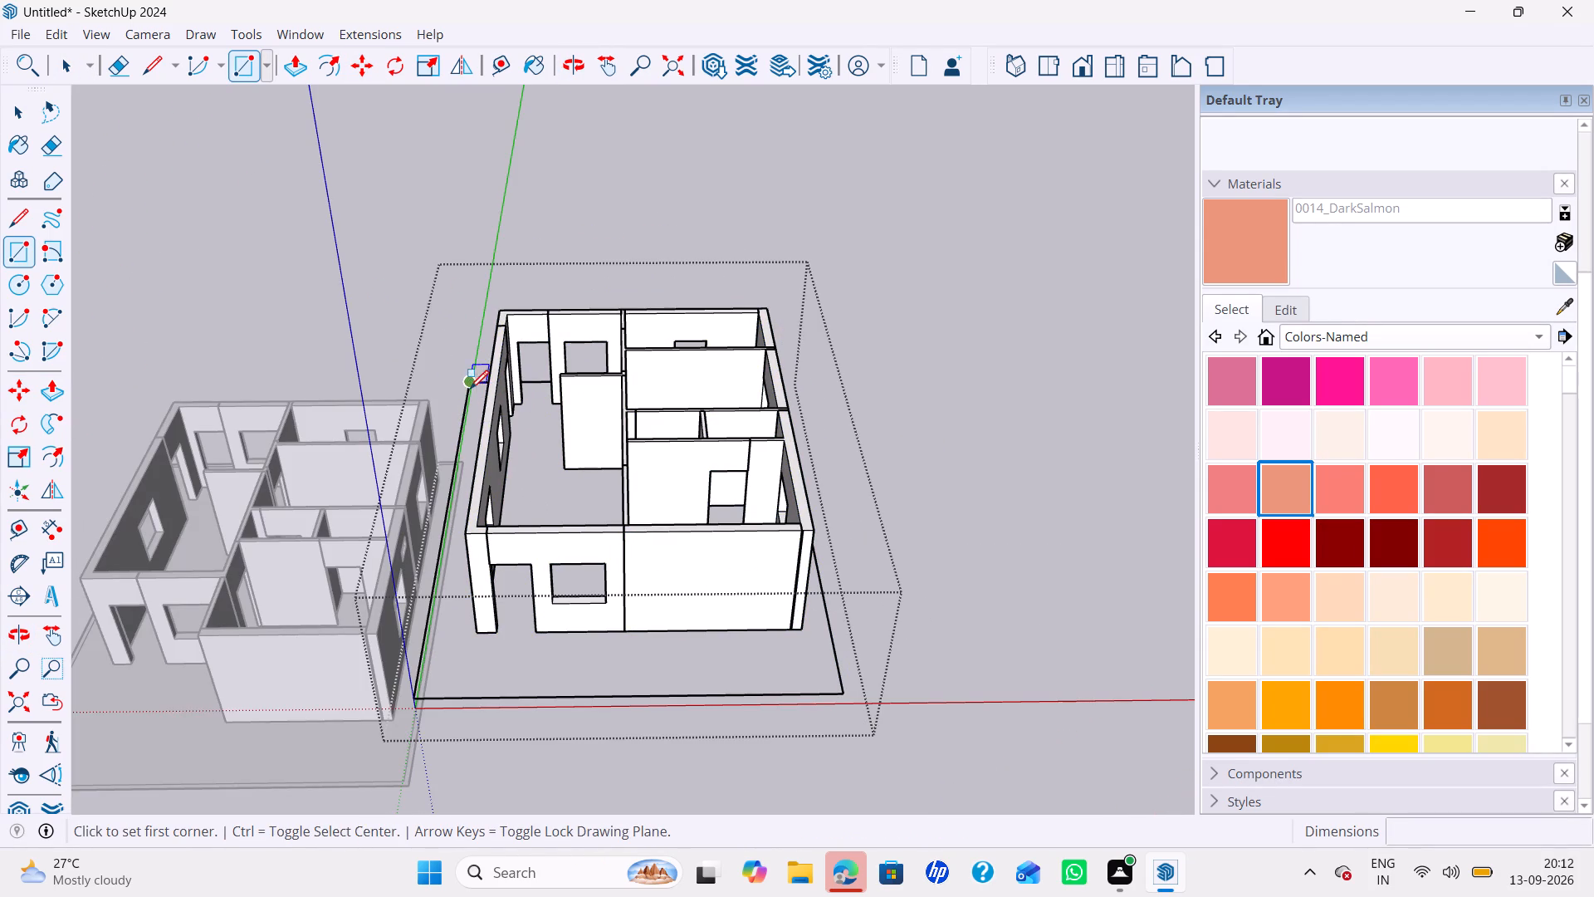
left_click(470, 385)
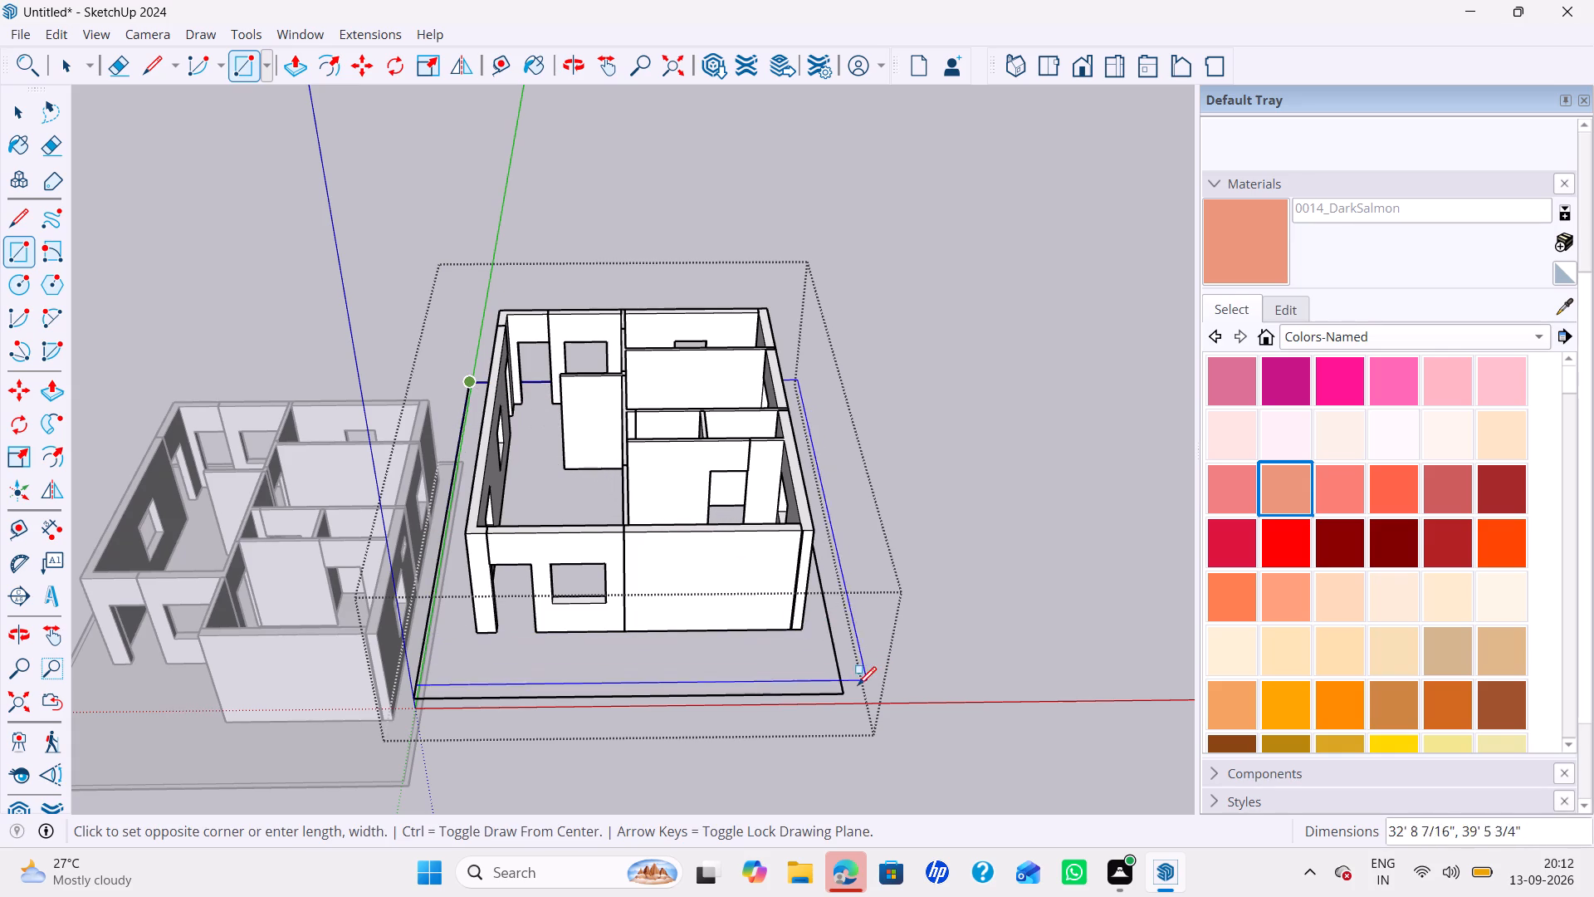
left_click(836, 692)
key("space")
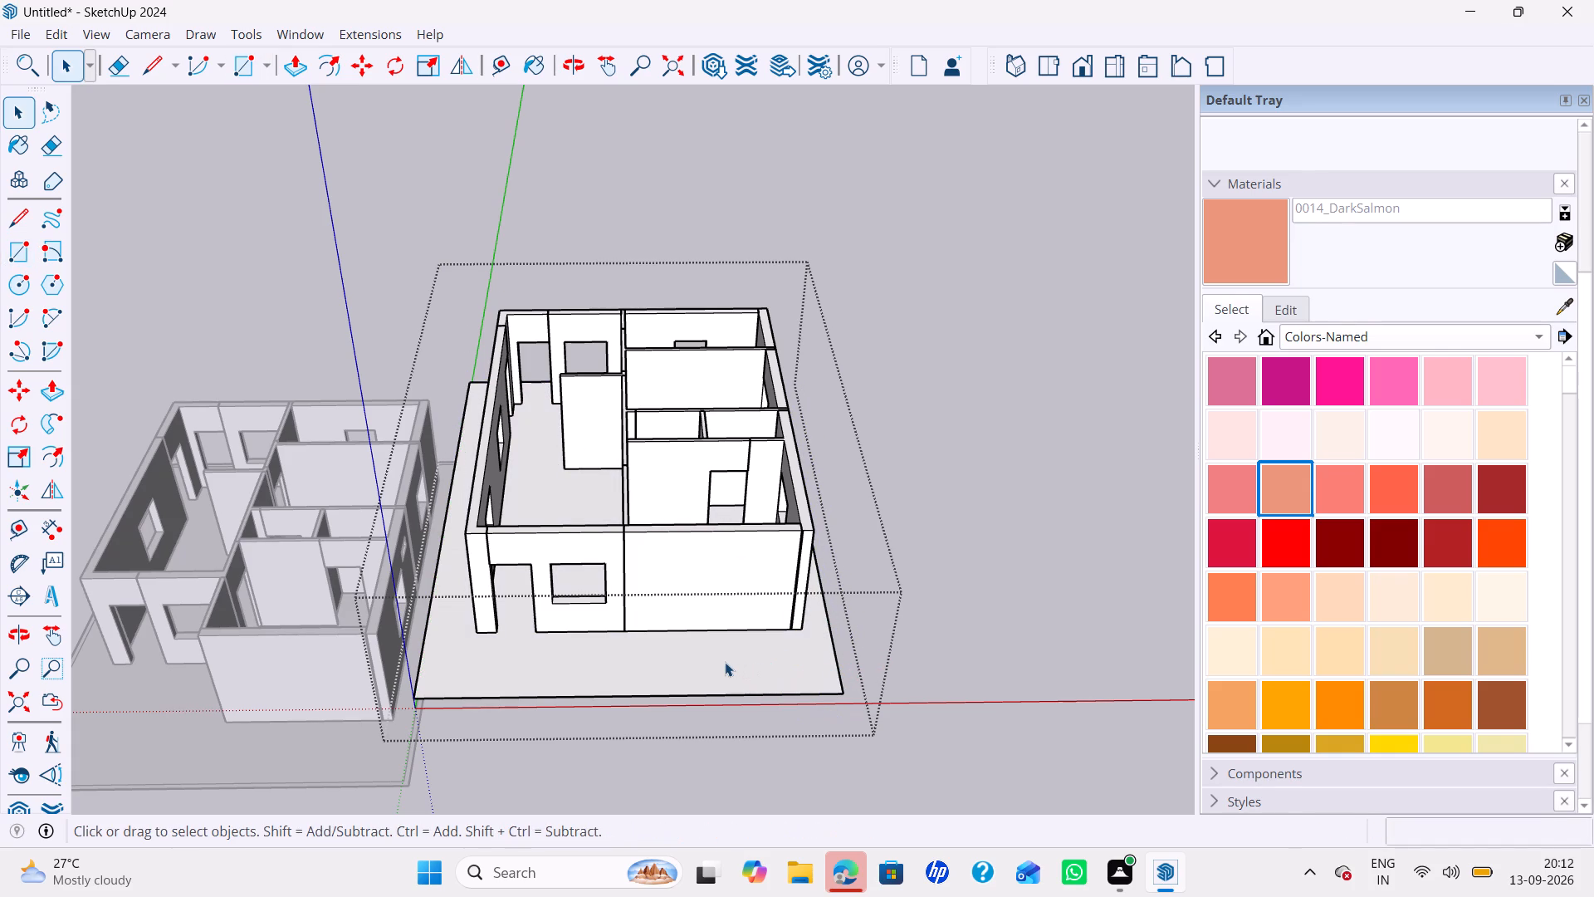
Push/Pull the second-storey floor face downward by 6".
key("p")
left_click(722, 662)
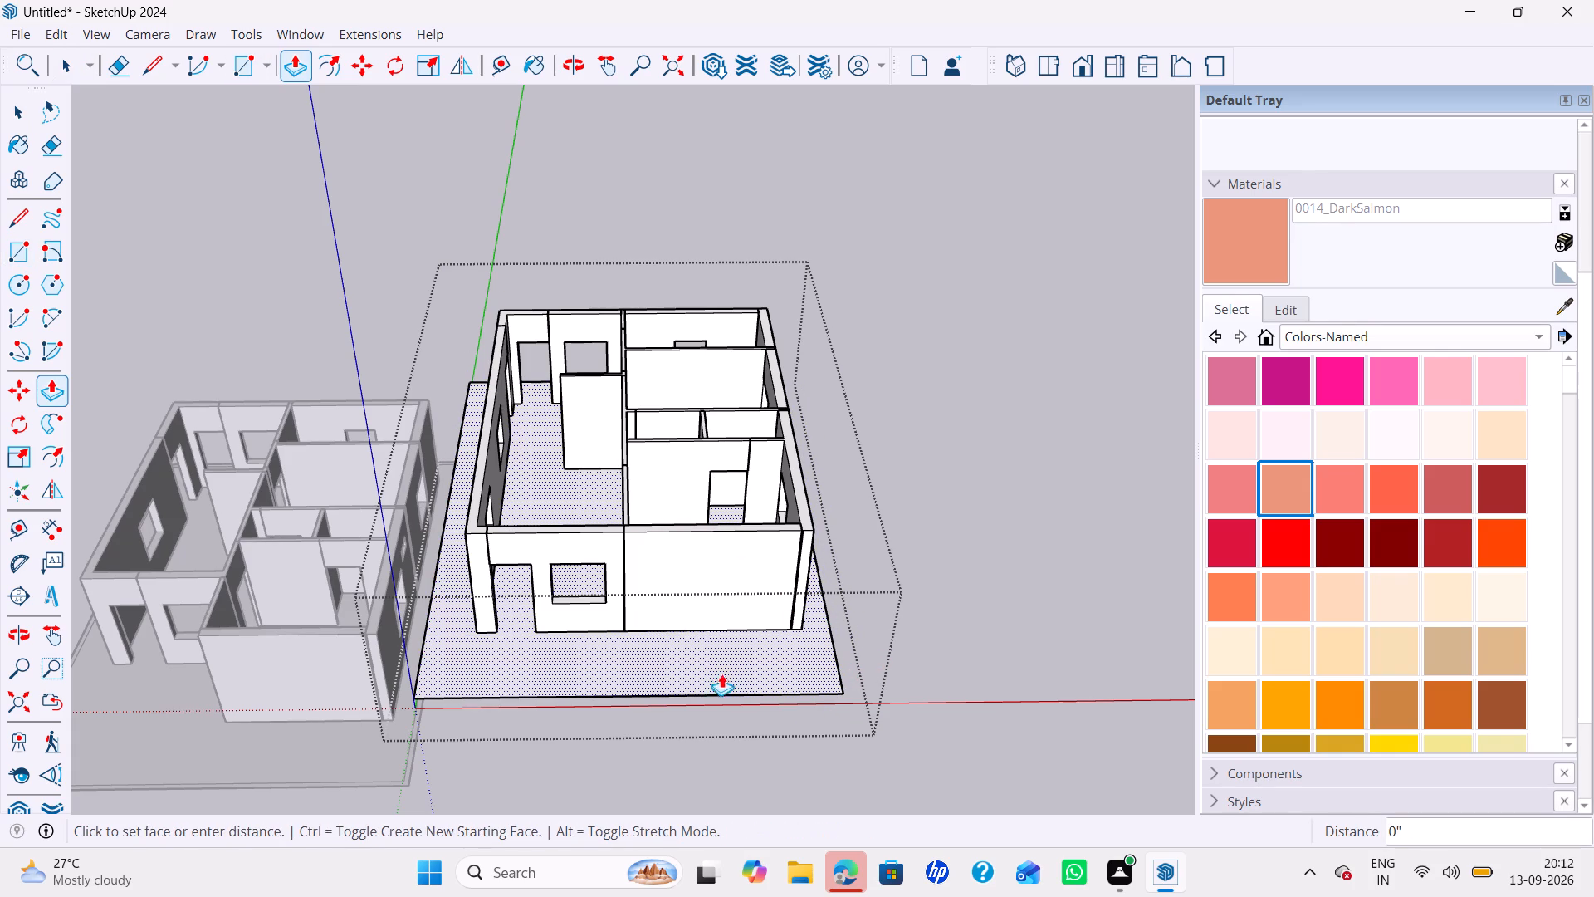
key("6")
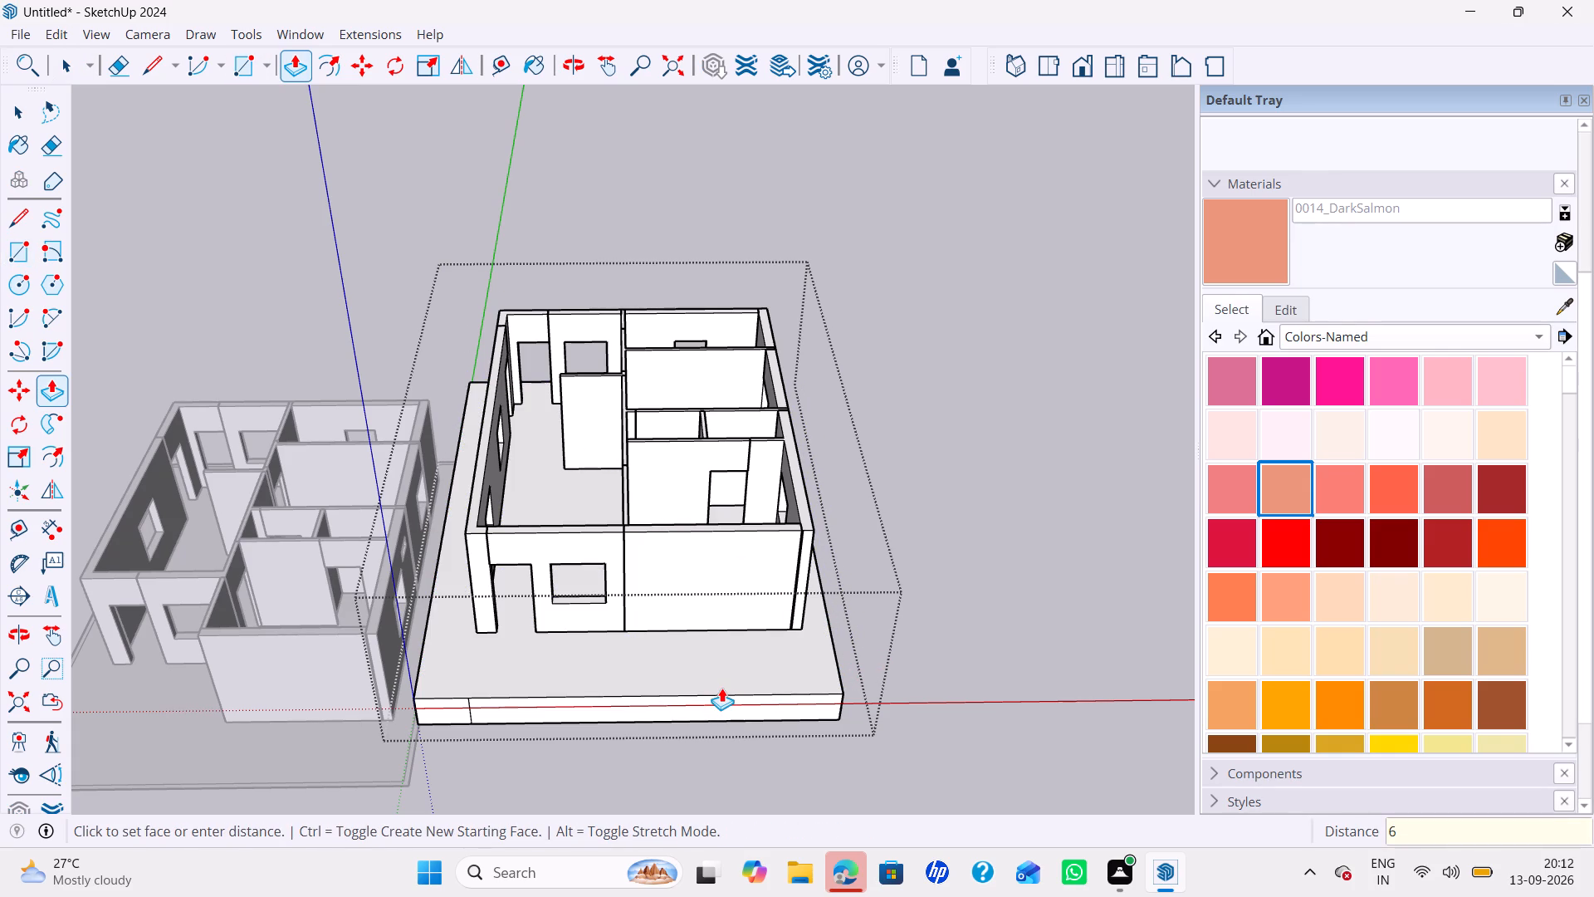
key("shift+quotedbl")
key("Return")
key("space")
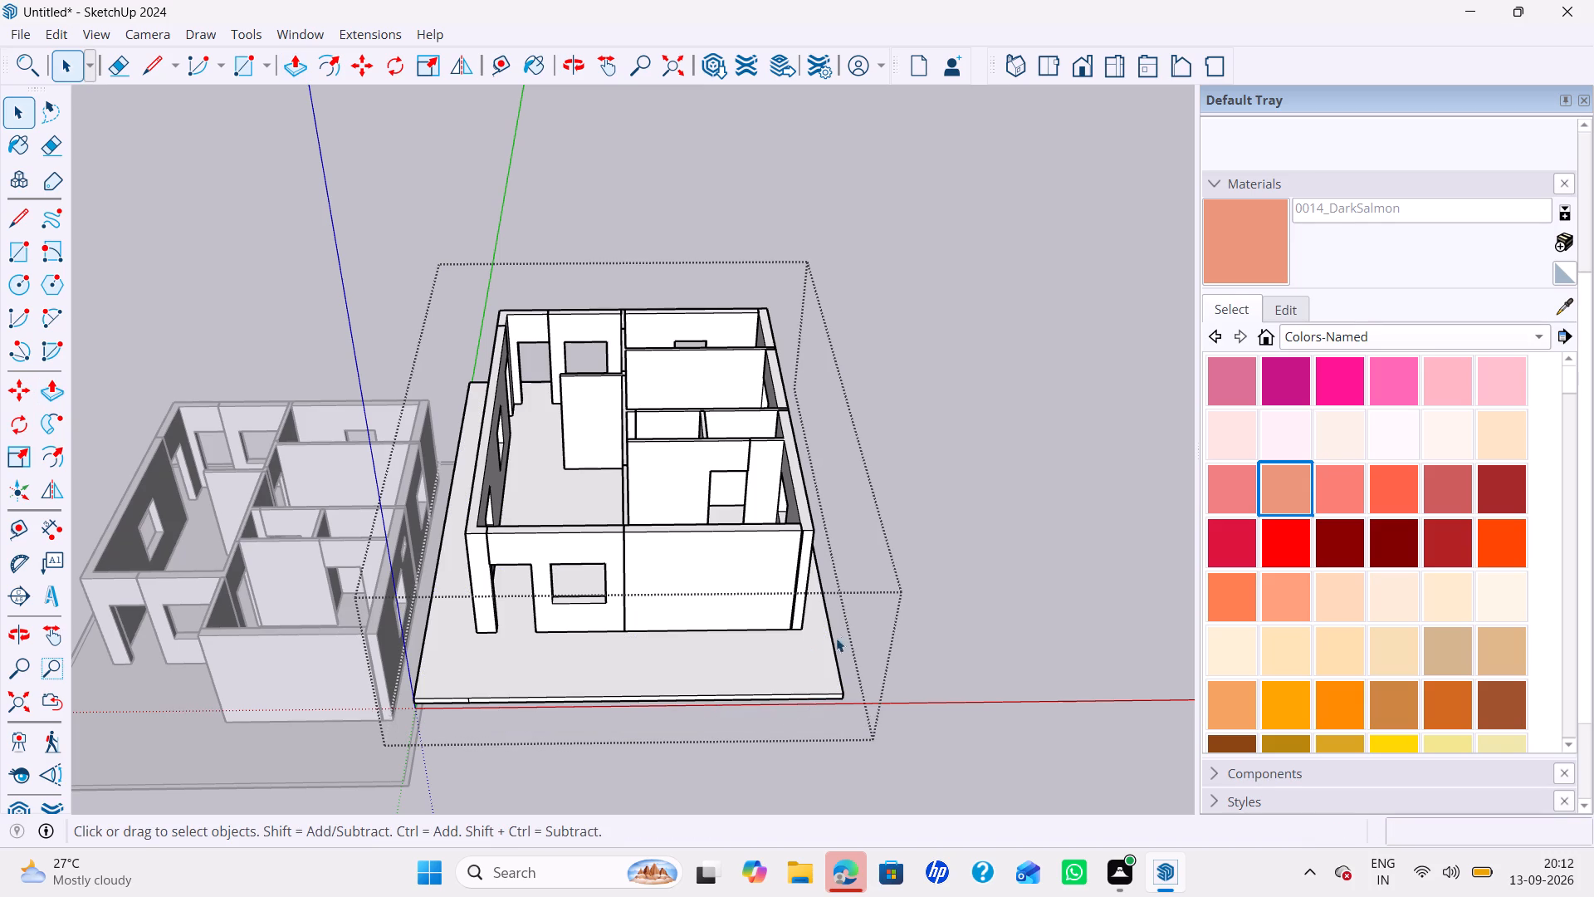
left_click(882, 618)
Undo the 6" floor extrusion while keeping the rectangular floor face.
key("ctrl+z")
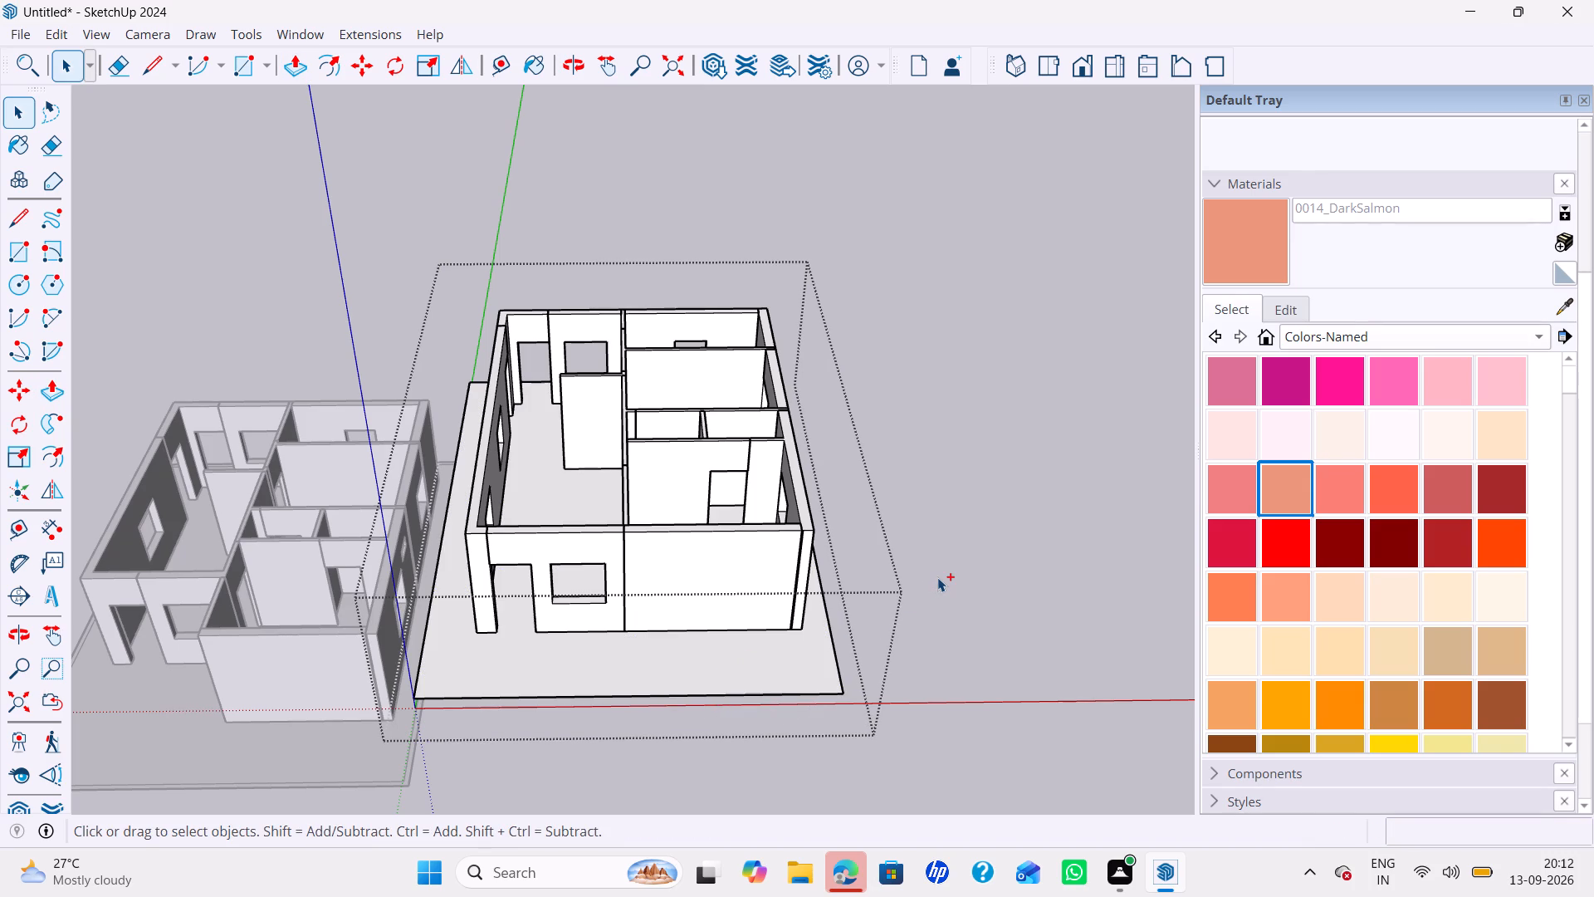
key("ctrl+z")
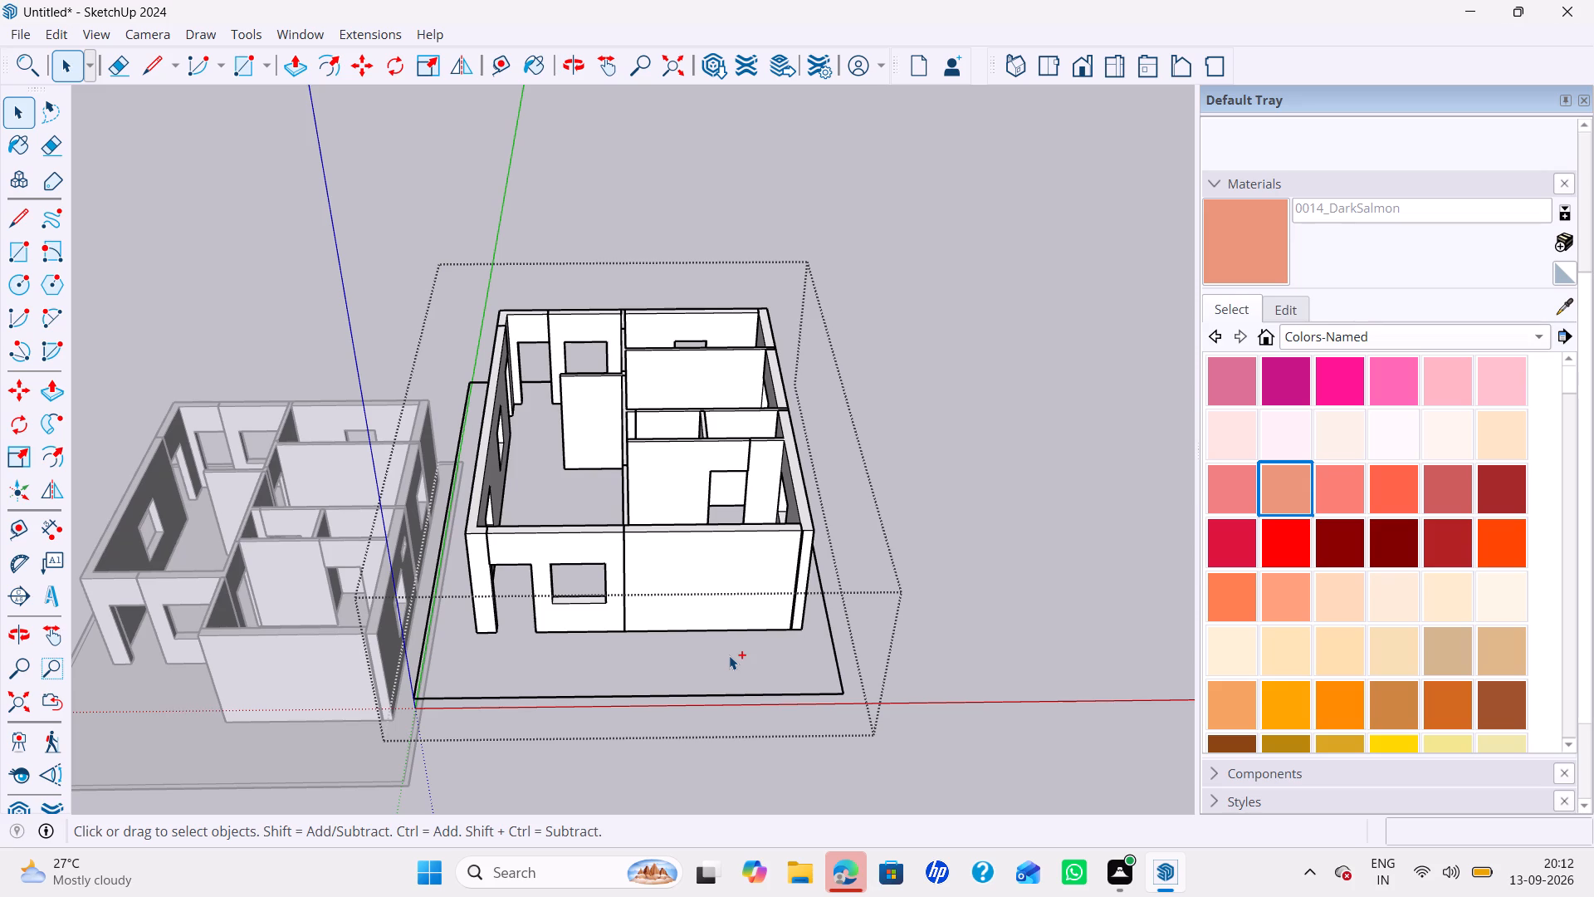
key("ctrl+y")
Make the second-storey floor face and its boundary edges into a separate group.
double_click(701, 667)
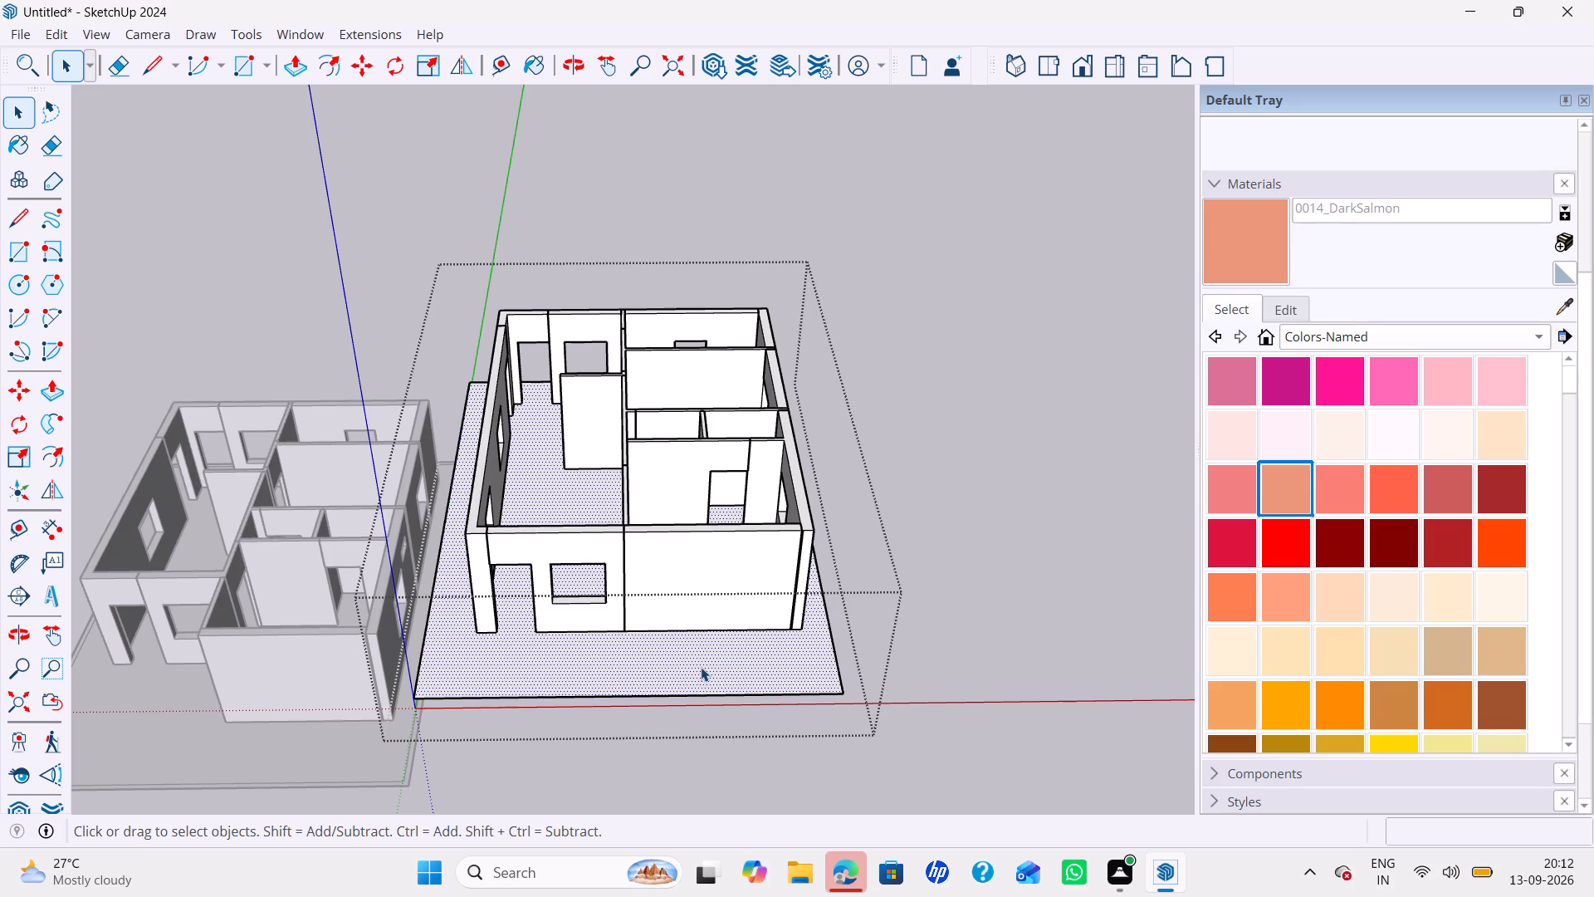
right_click(701, 667)
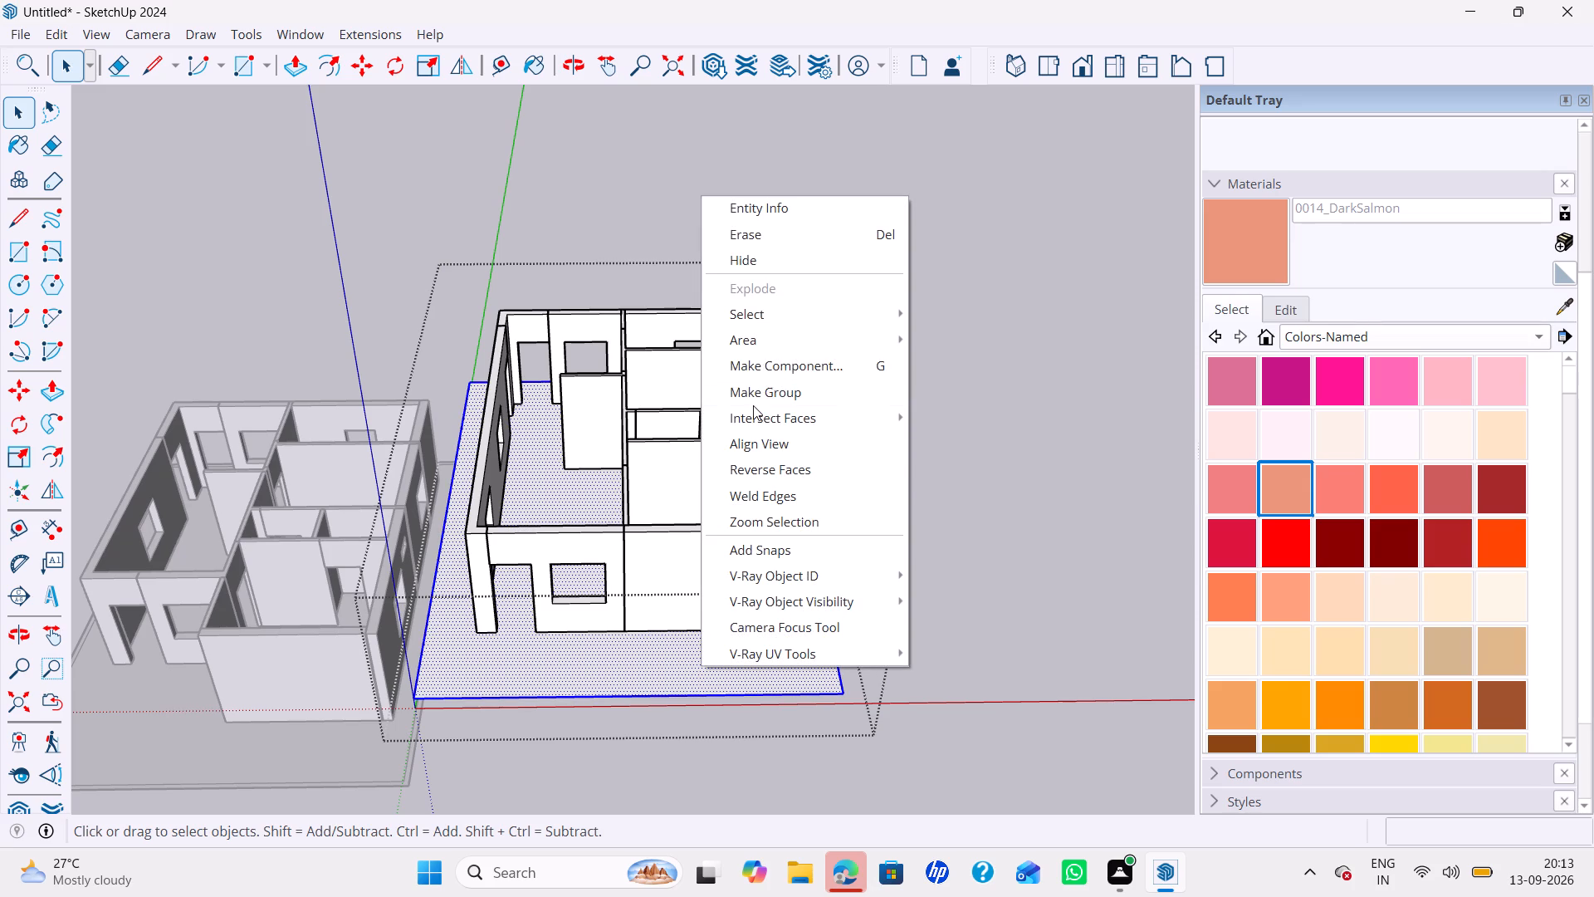
left_click(773, 398)
Inside the new floor group, Push/Pull the face down by the same 6" to form a slab, and exit the groups.
double_click(633, 660)
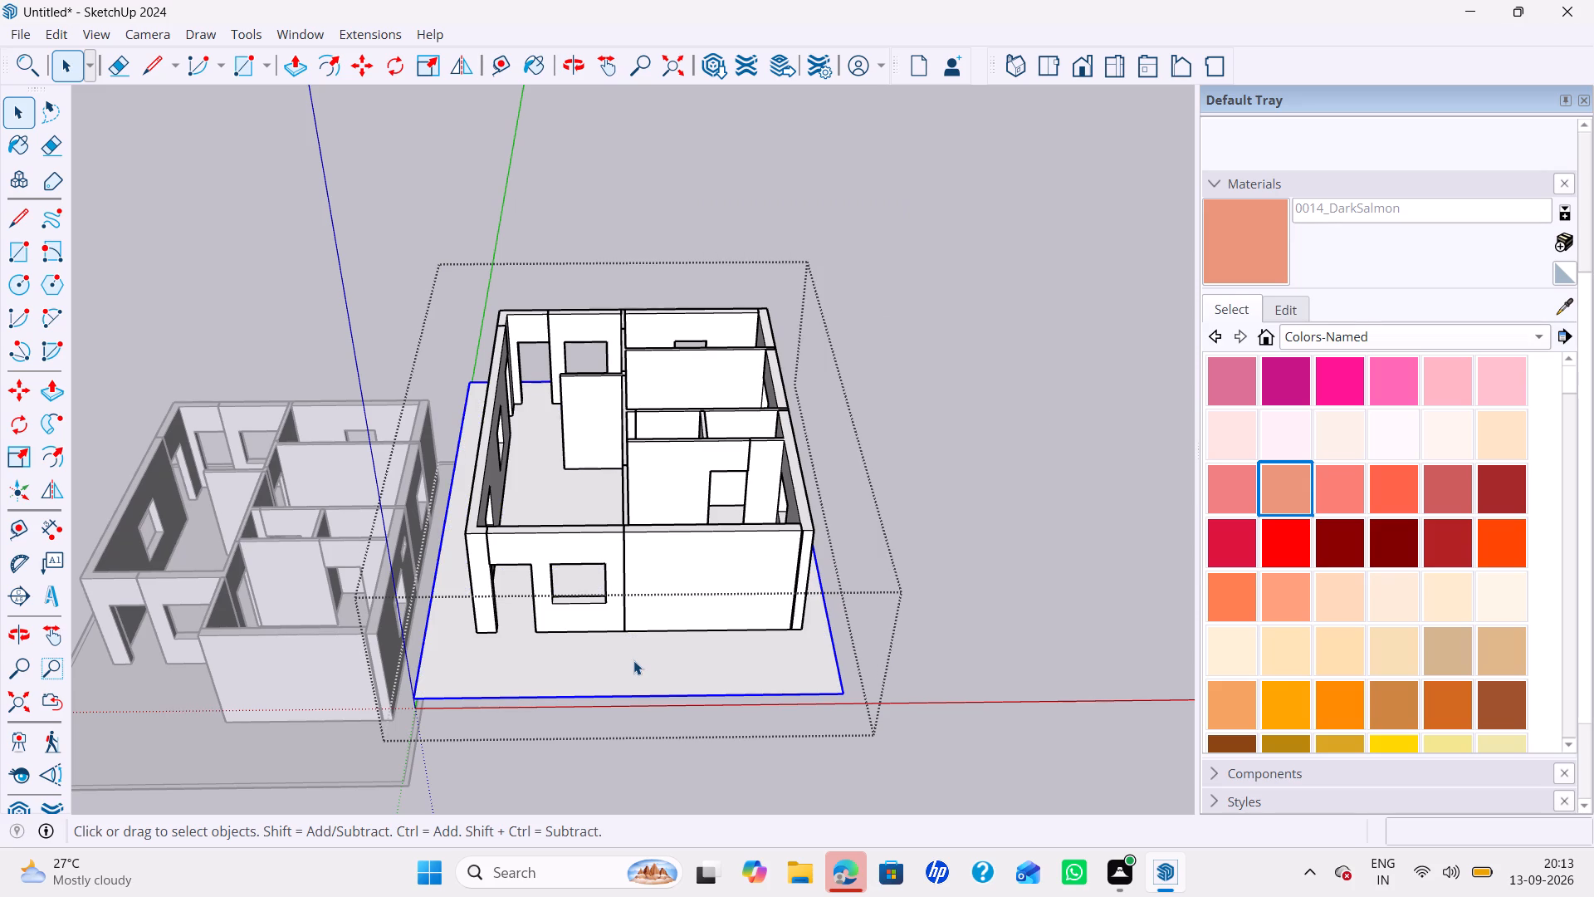
key("m")
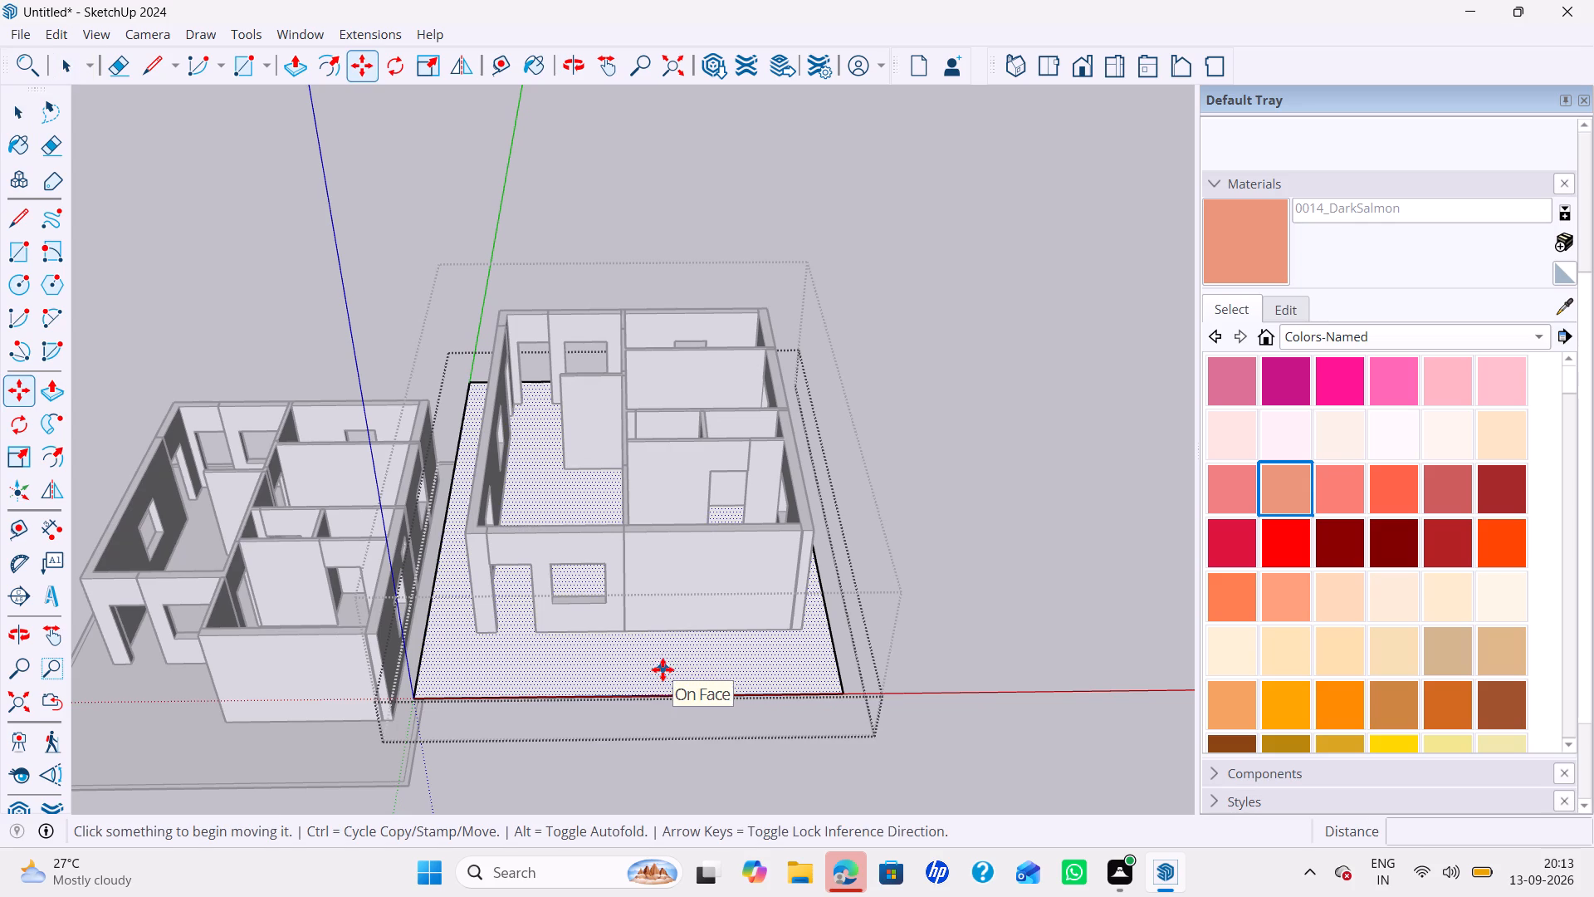
key("p")
double_click(663, 669)
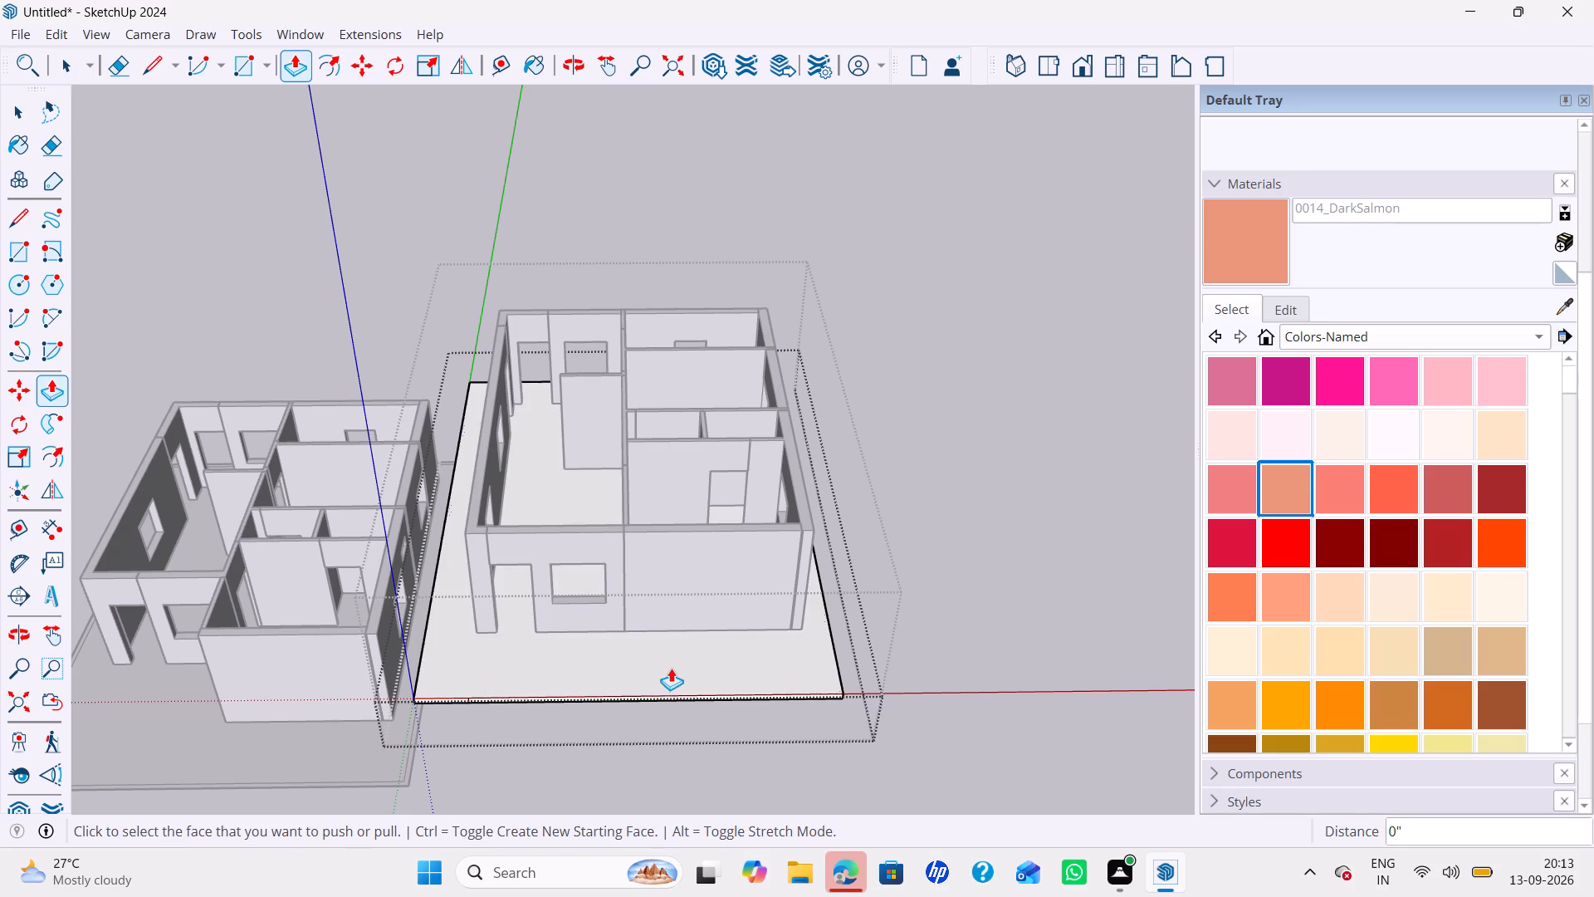
key("space")
left_click(881, 592)
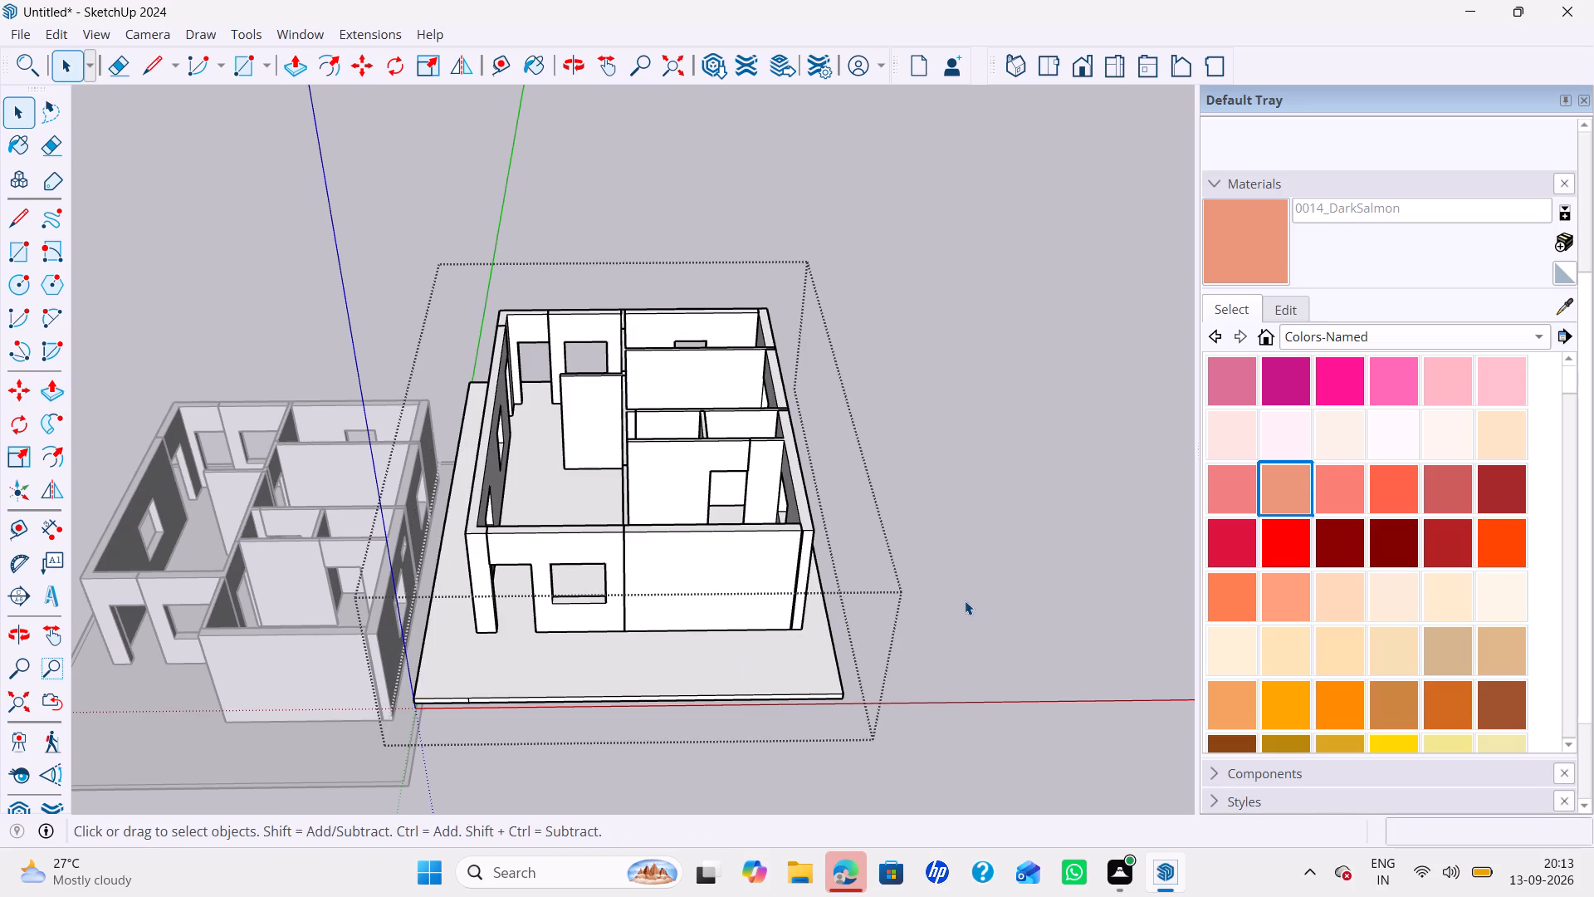
left_click(965, 600)
Move the second-storey group with its slab about 32' 4 9/16" back along the red axis, aligned with the ground-floor base corner.
left_click(799, 645)
key("m")
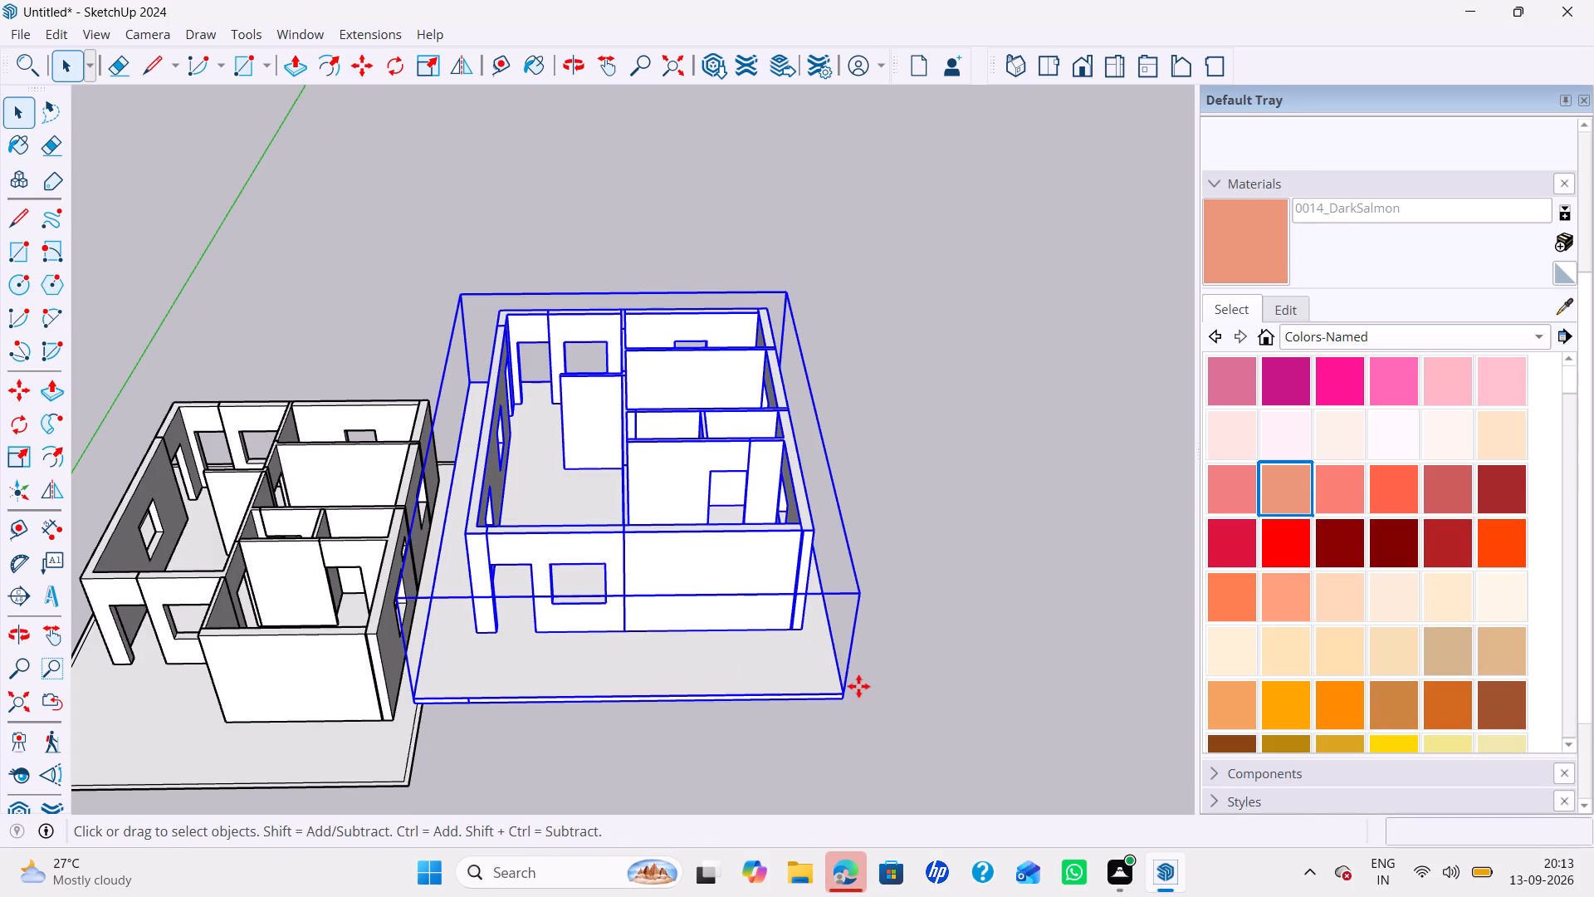
left_click(848, 701)
key("Left")
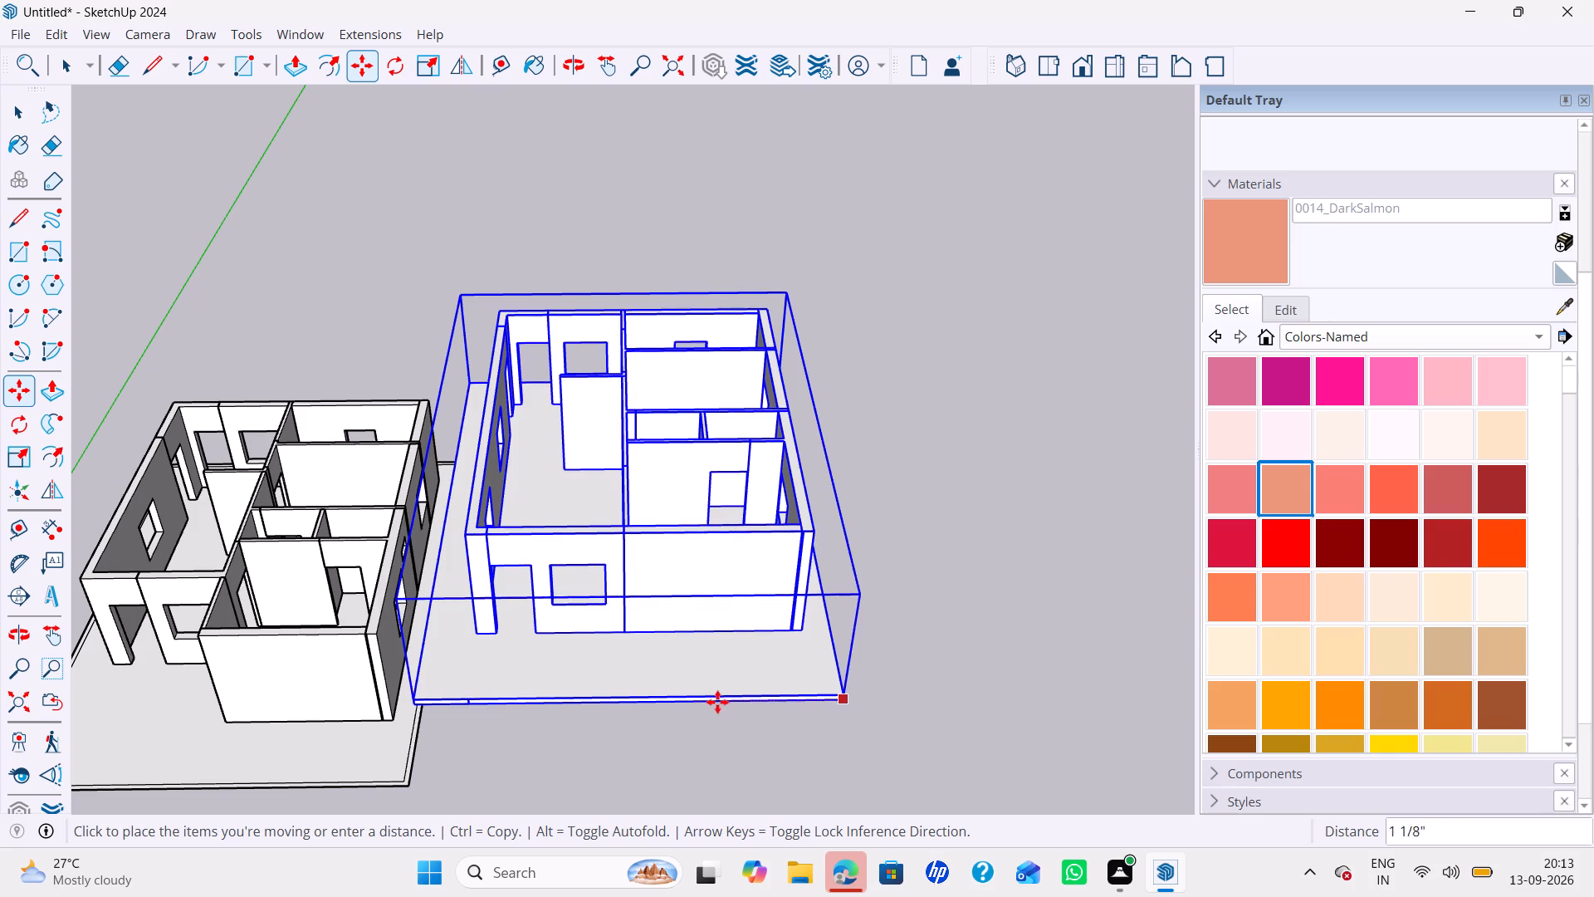
key("Right")
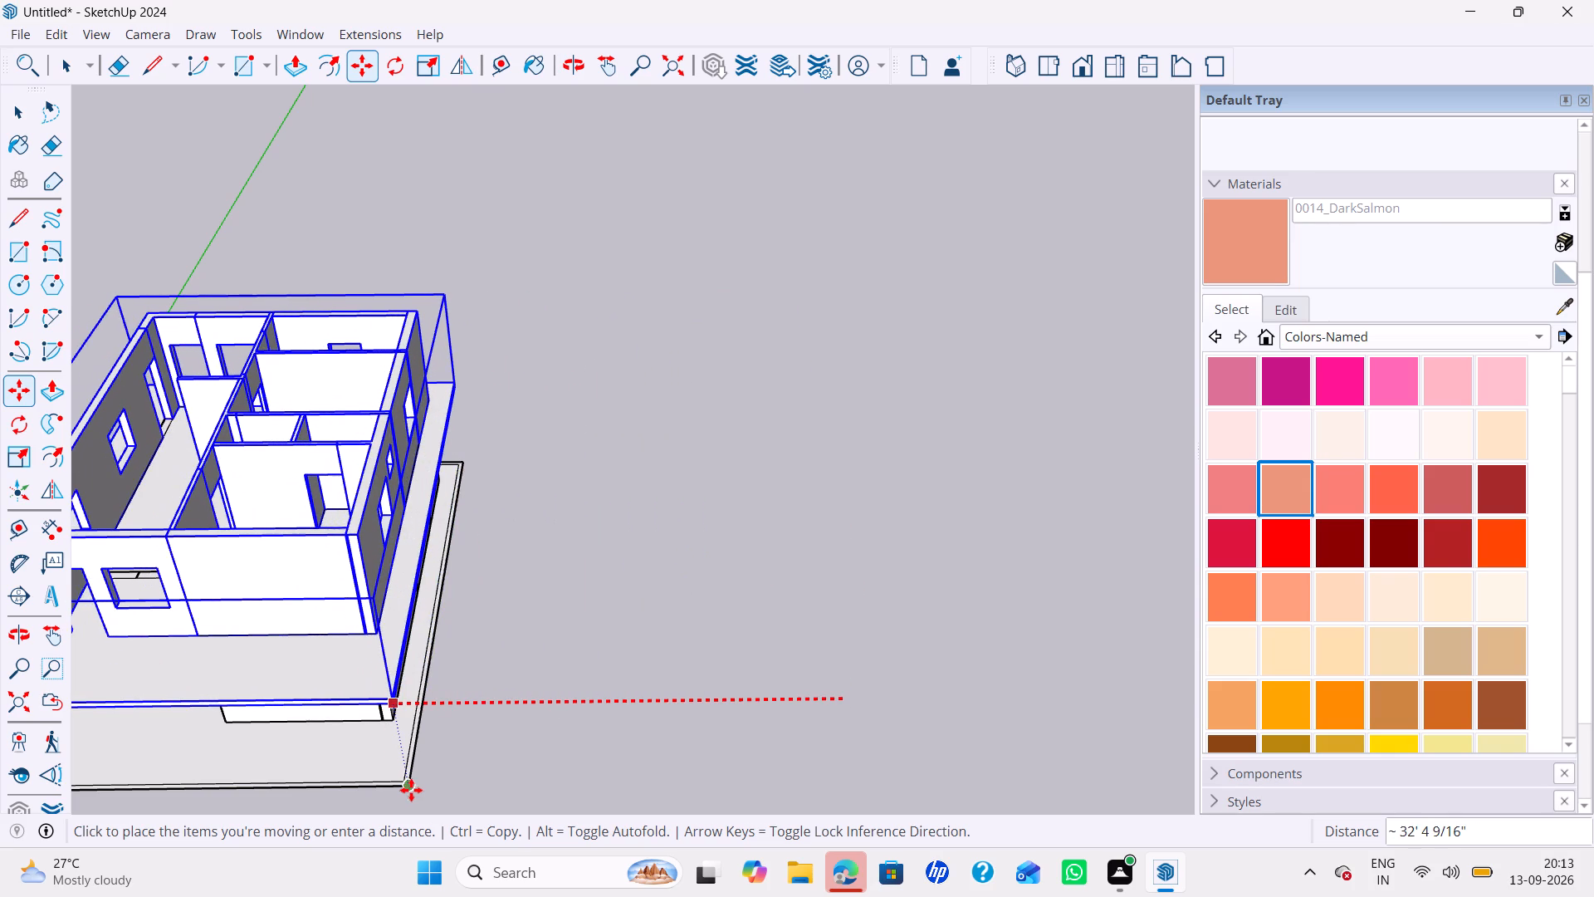
left_click(411, 791)
Raise the second-storey group about 4' 8 3/4" vertically along the blue axis, above the ground-floor walls.
scroll(395, 691, "up", 4)
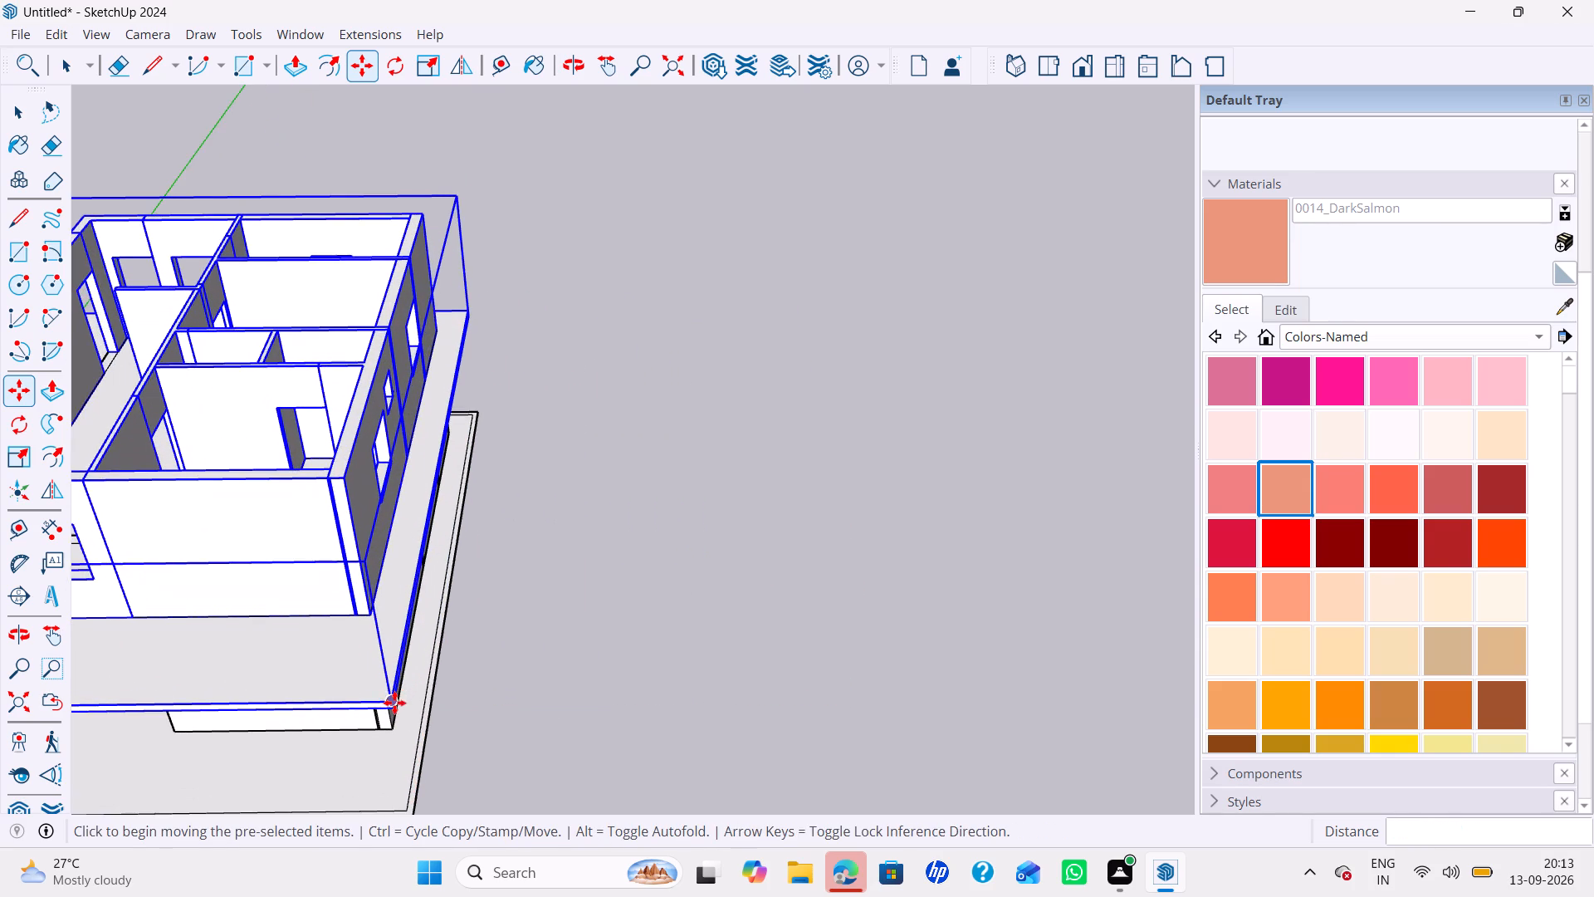
left_click(402, 716)
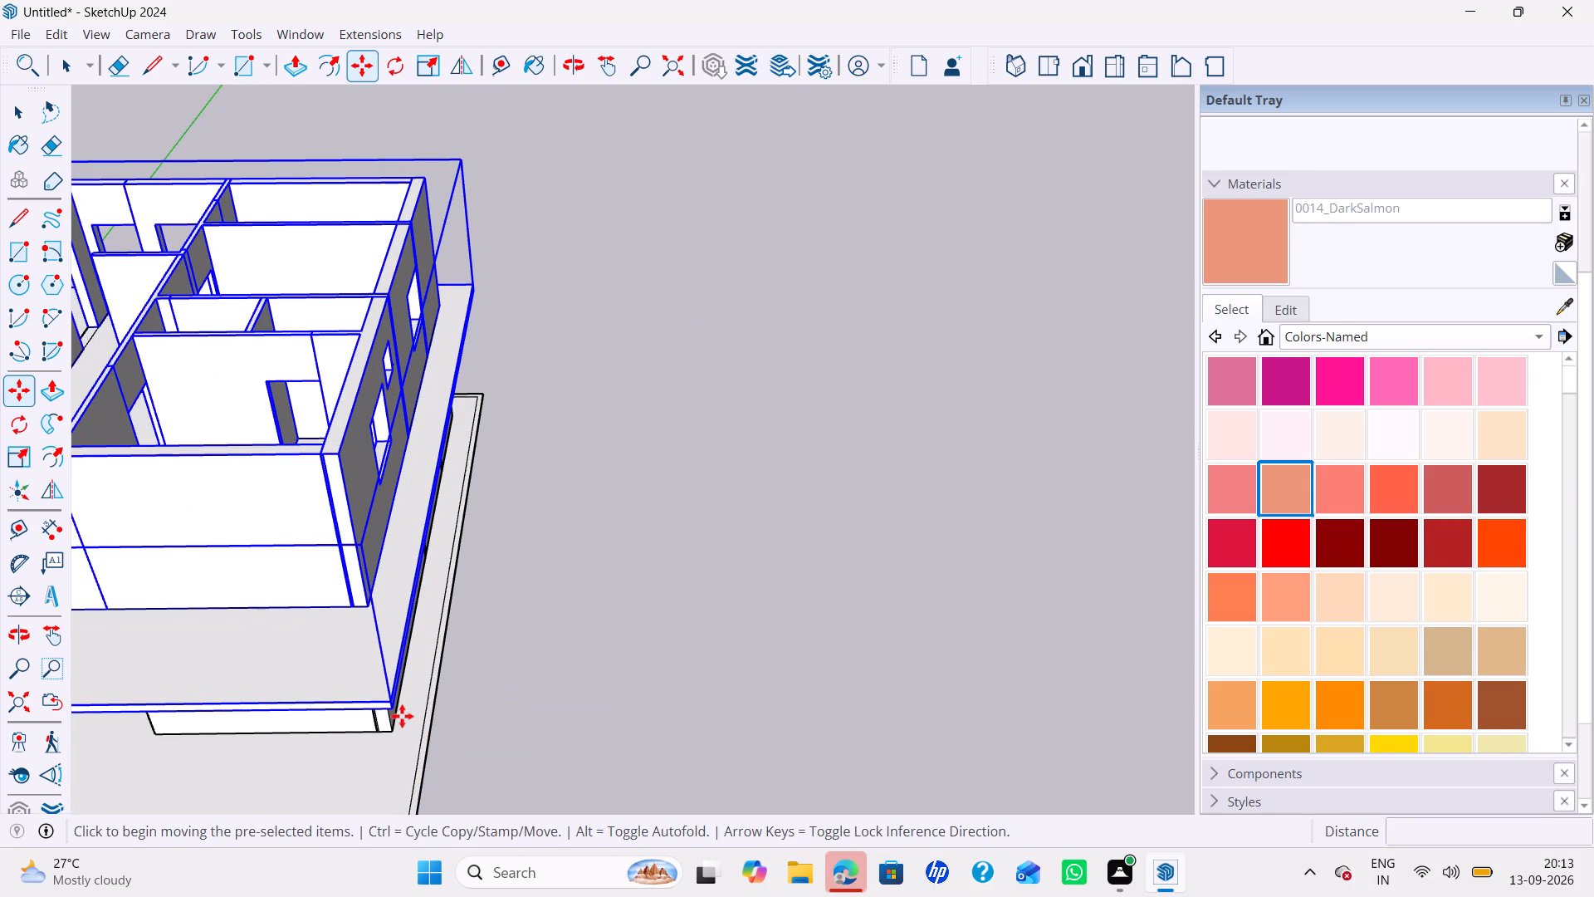
key("Up")
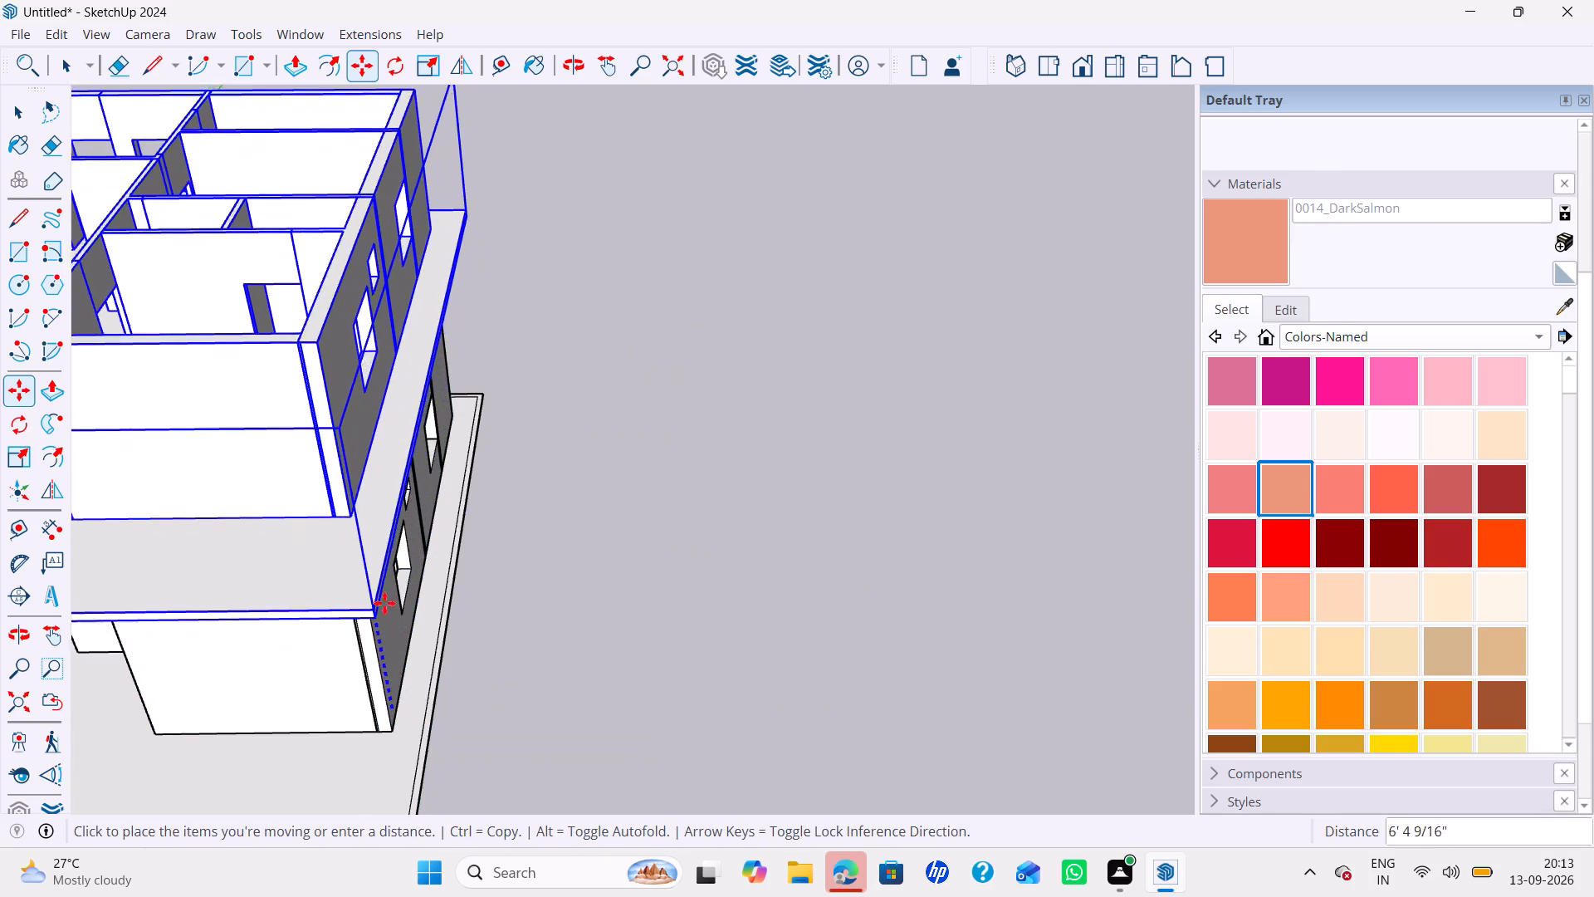
middle_click_drag(427, 604, 374, 538)
scroll(378, 538, "up", 1)
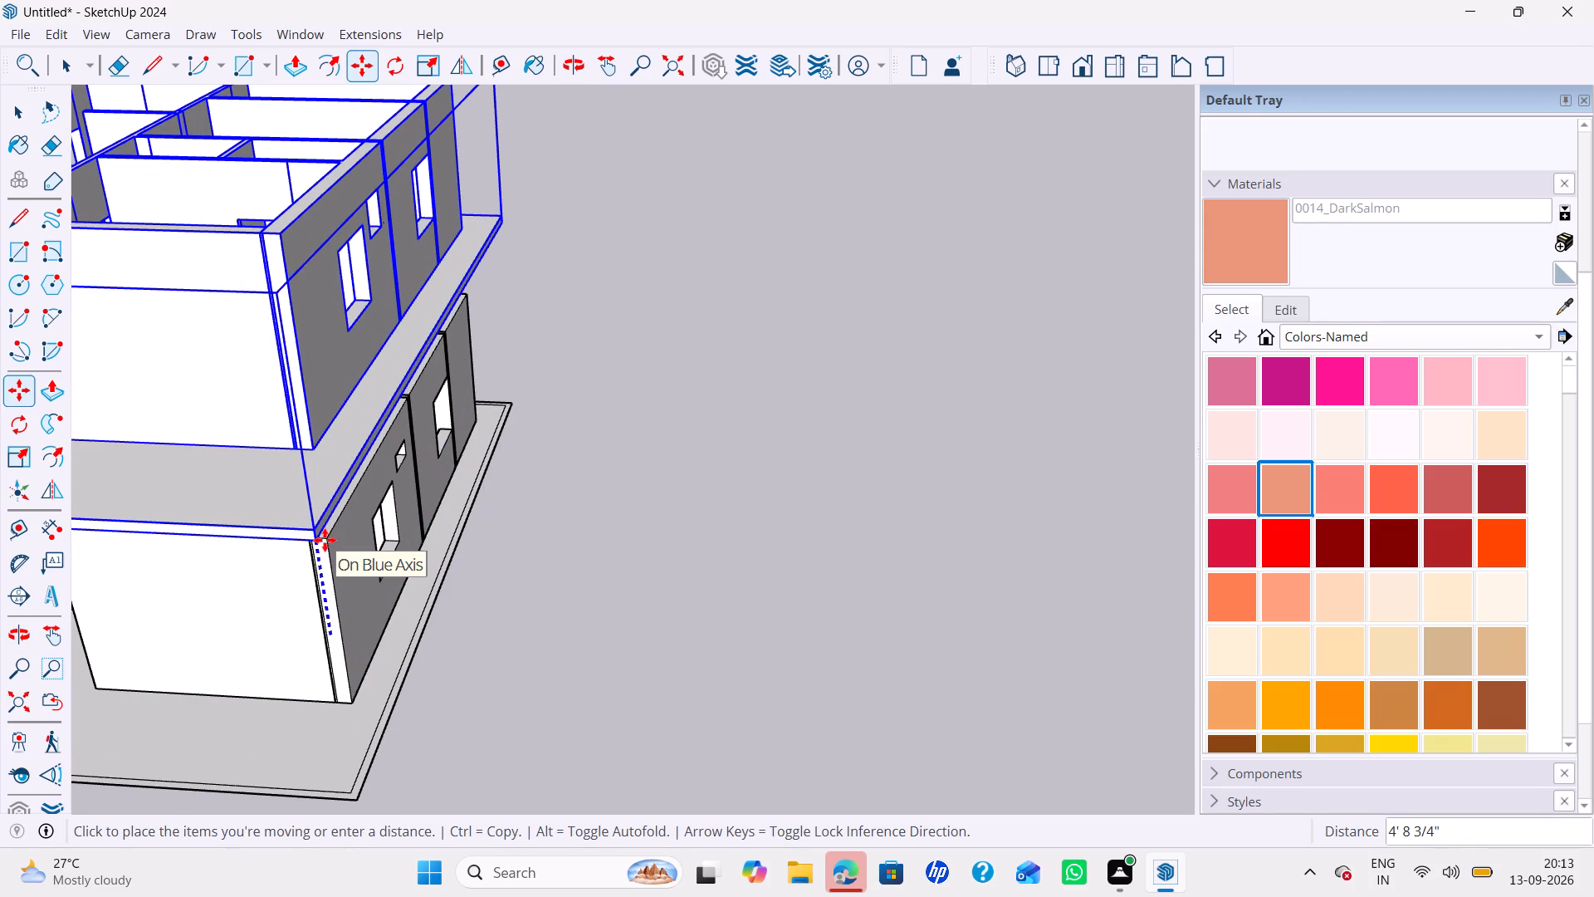
left_click(325, 540)
Lower the second-storey group 4' 2 3/4" along the blue axis from its bottom slab corner onto the ground-floor wall tops.
scroll(332, 552, "up", 3)
scroll(340, 551, "down", 2)
middle_click_drag(360, 544, 413, 420)
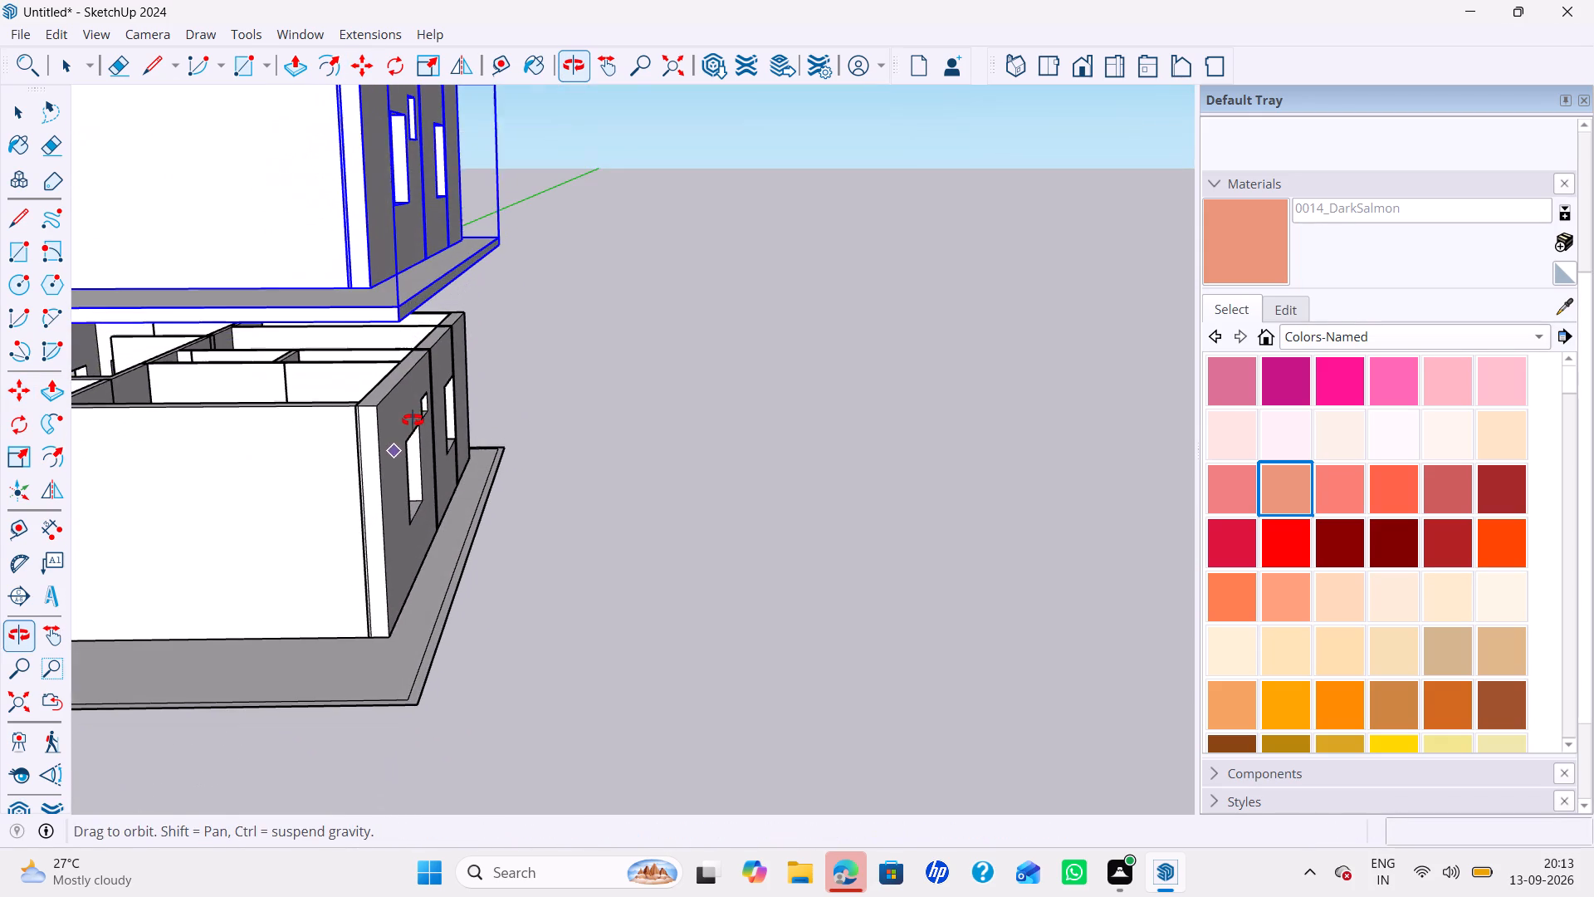
middle_click_drag(413, 420, 413, 419)
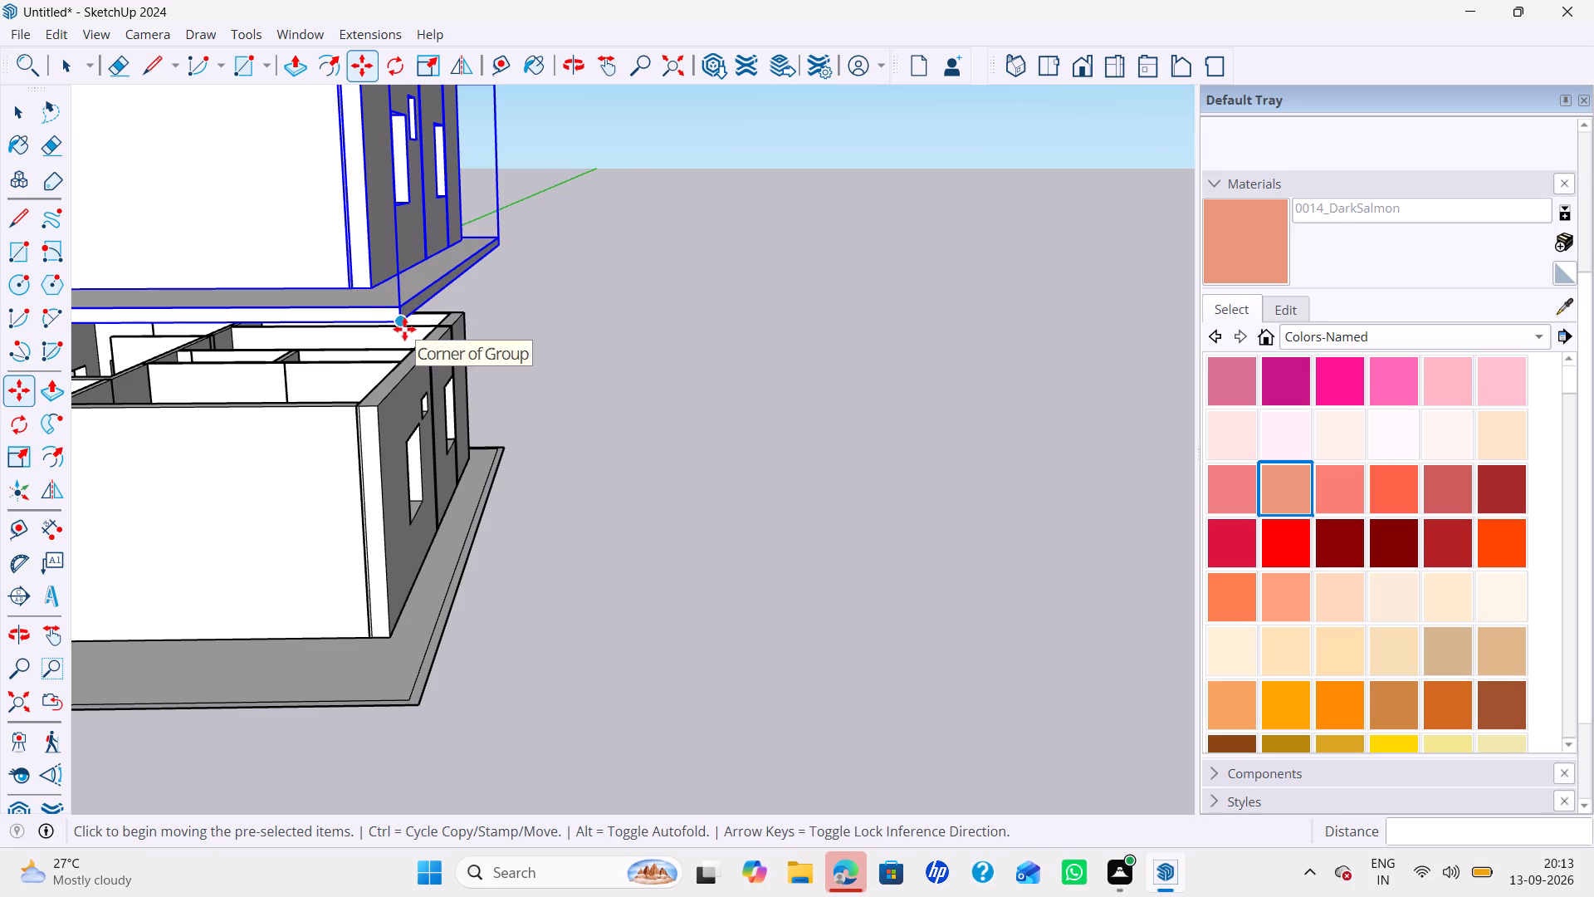
left_click(404, 329)
key("Up")
middle_click_drag(339, 411, 328, 313)
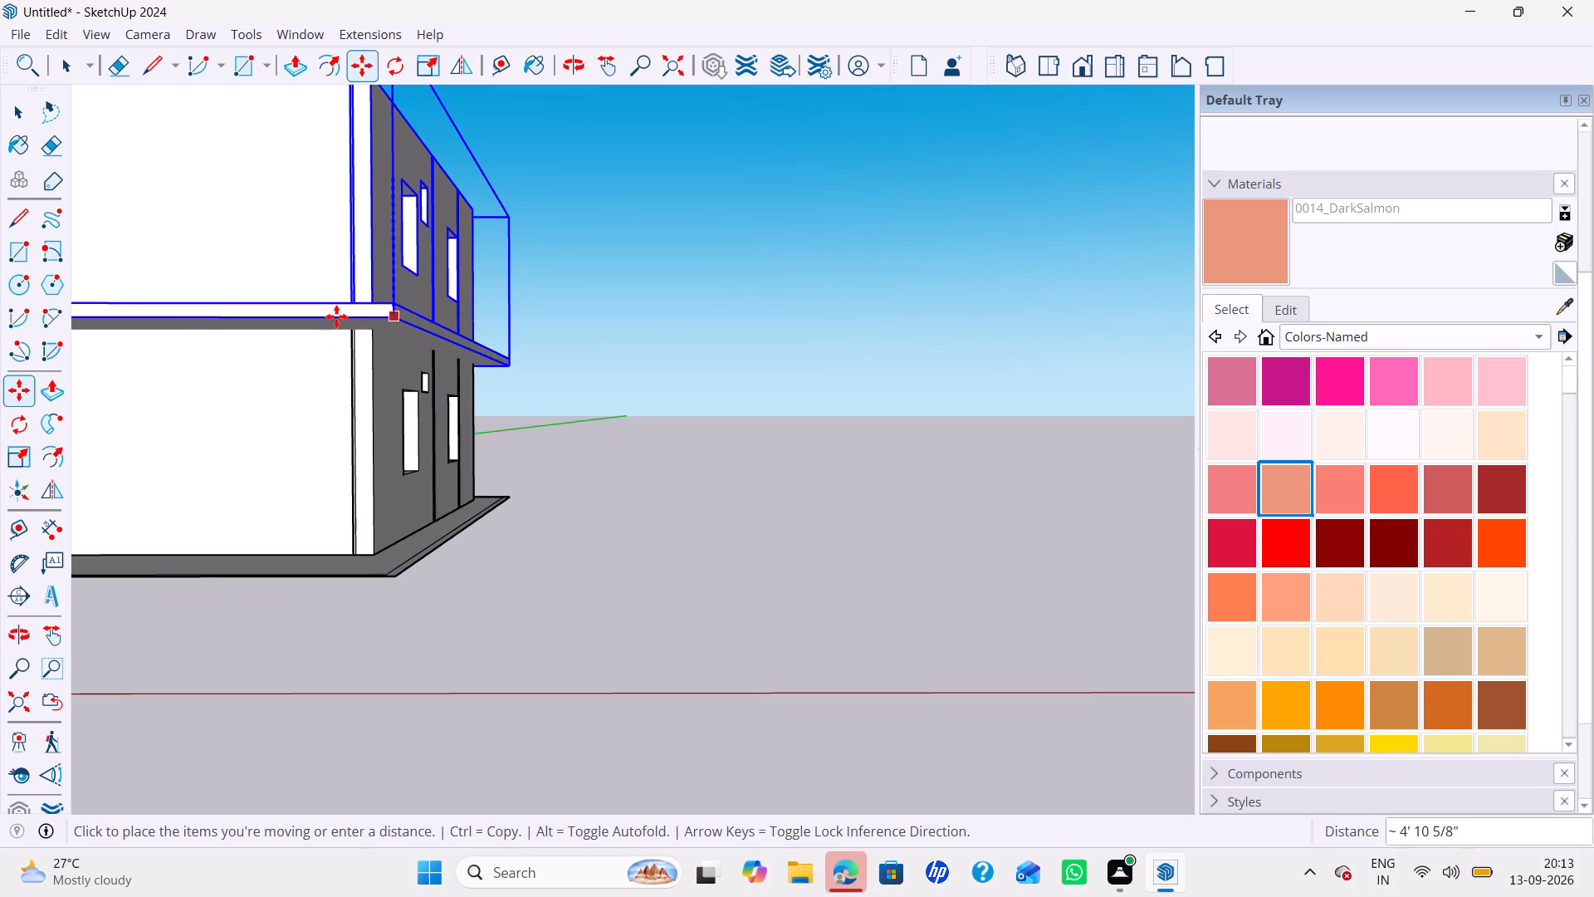
middle_click_drag(390, 287, 371, 270)
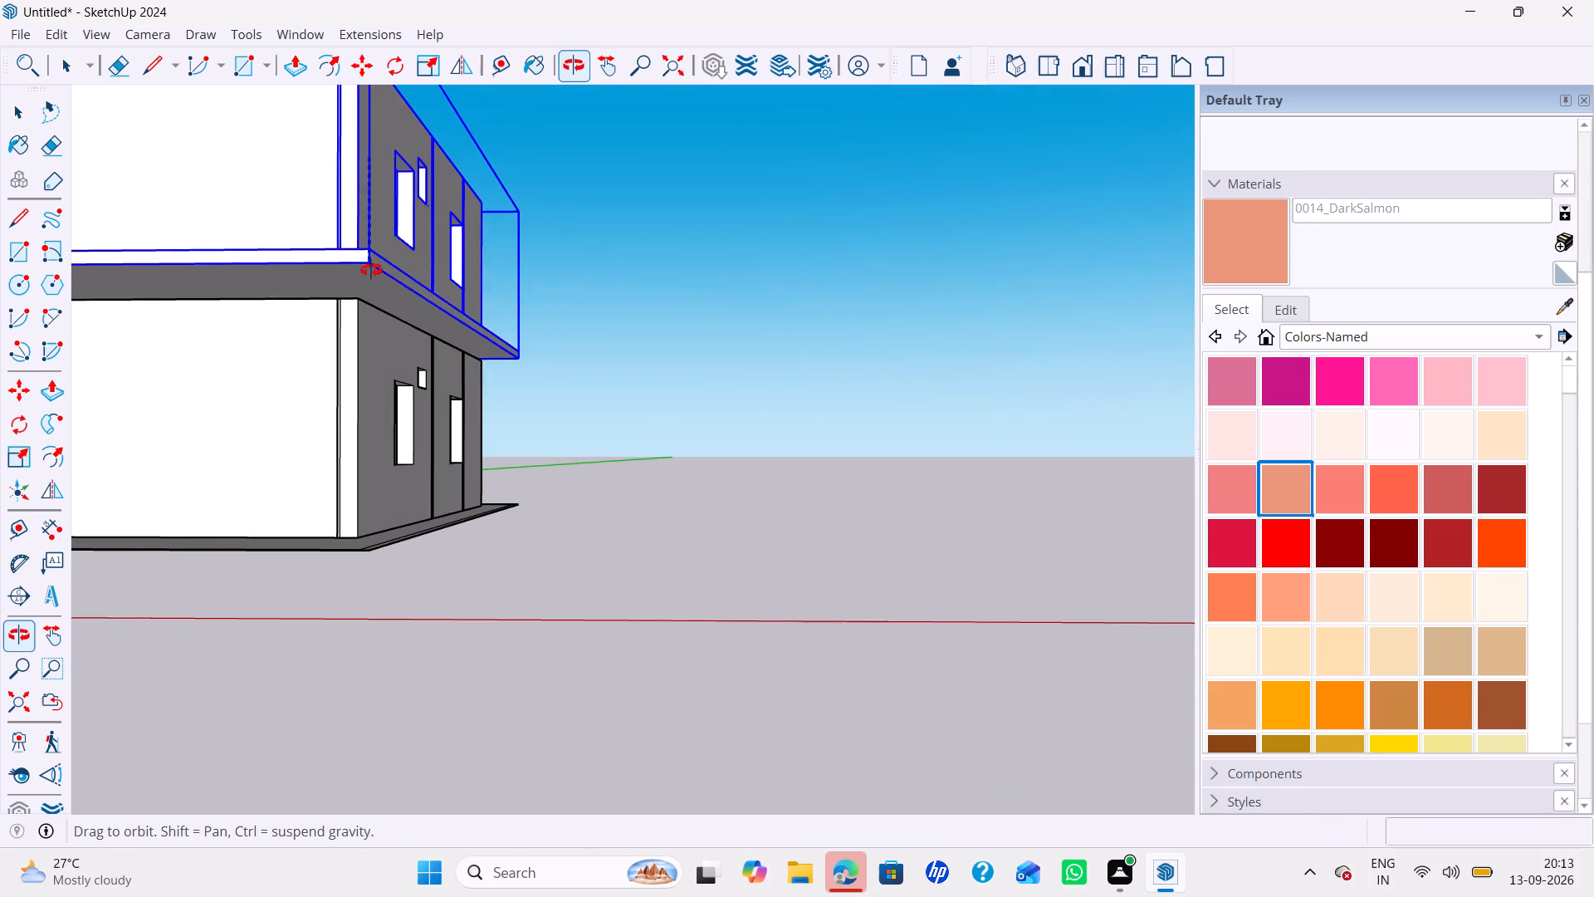
middle_click_drag(371, 270, 374, 270)
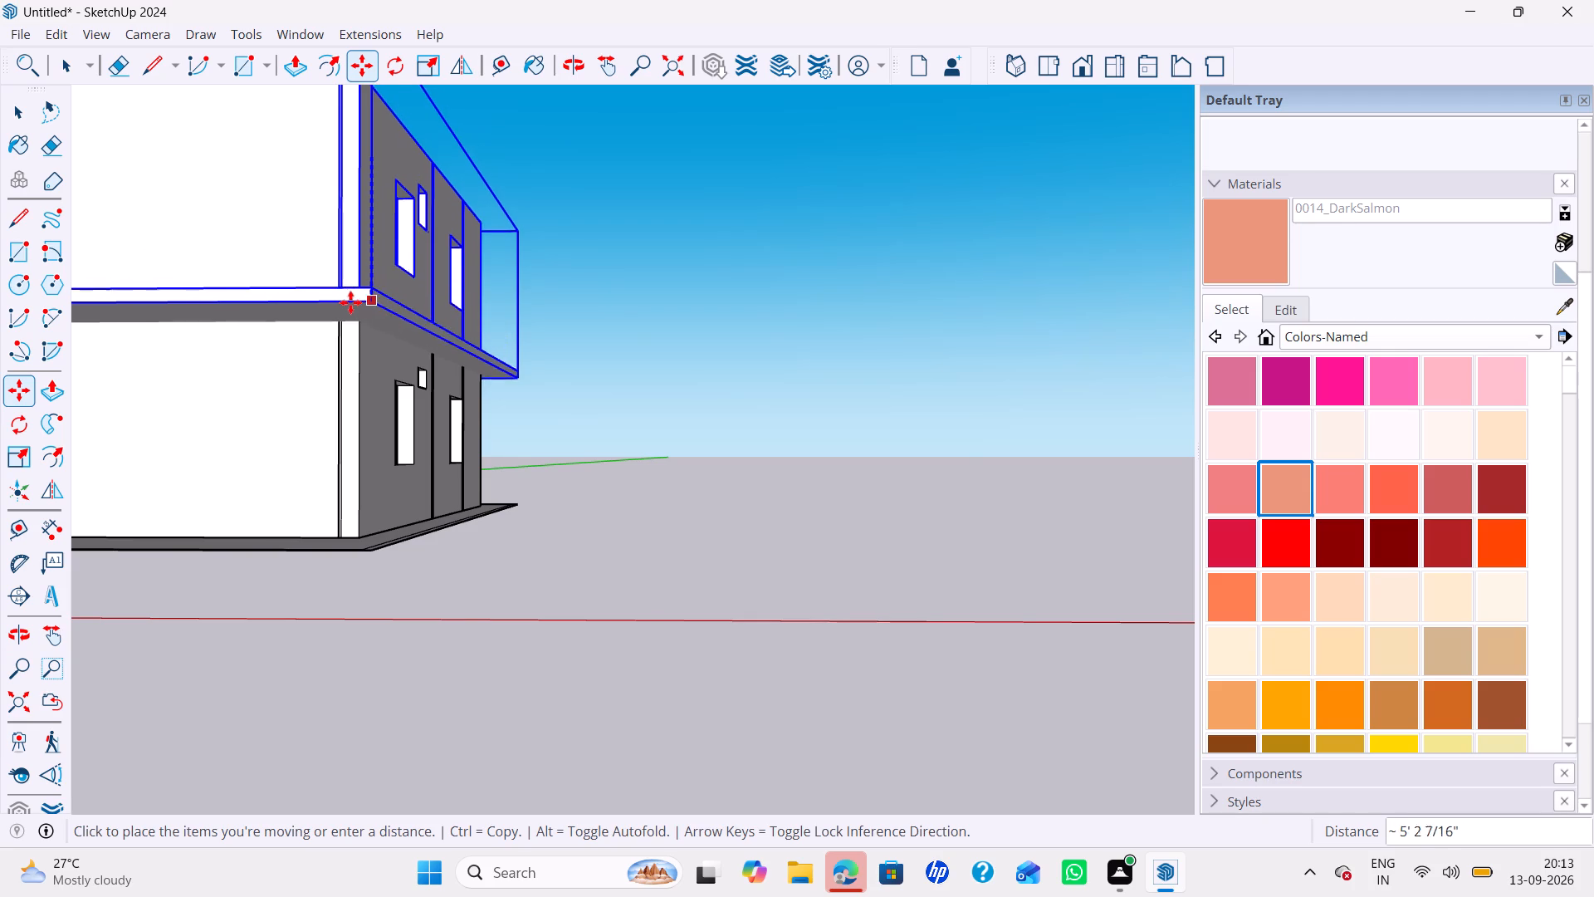
scroll(348, 303, "up", 1)
middle_click_drag(348, 303, 354, 551)
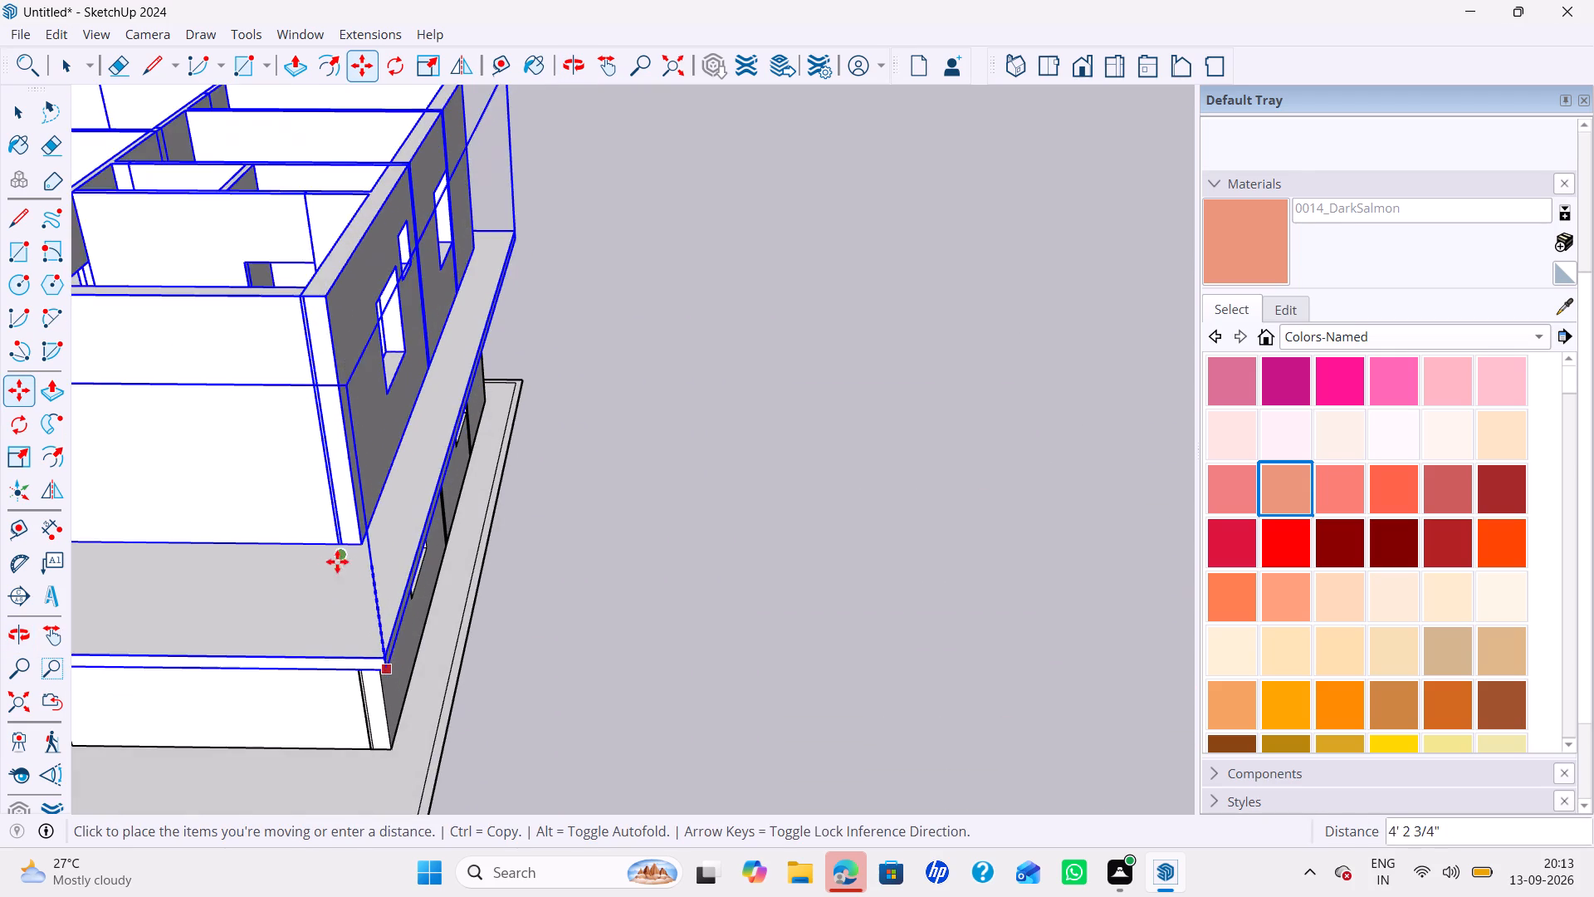
key("k")
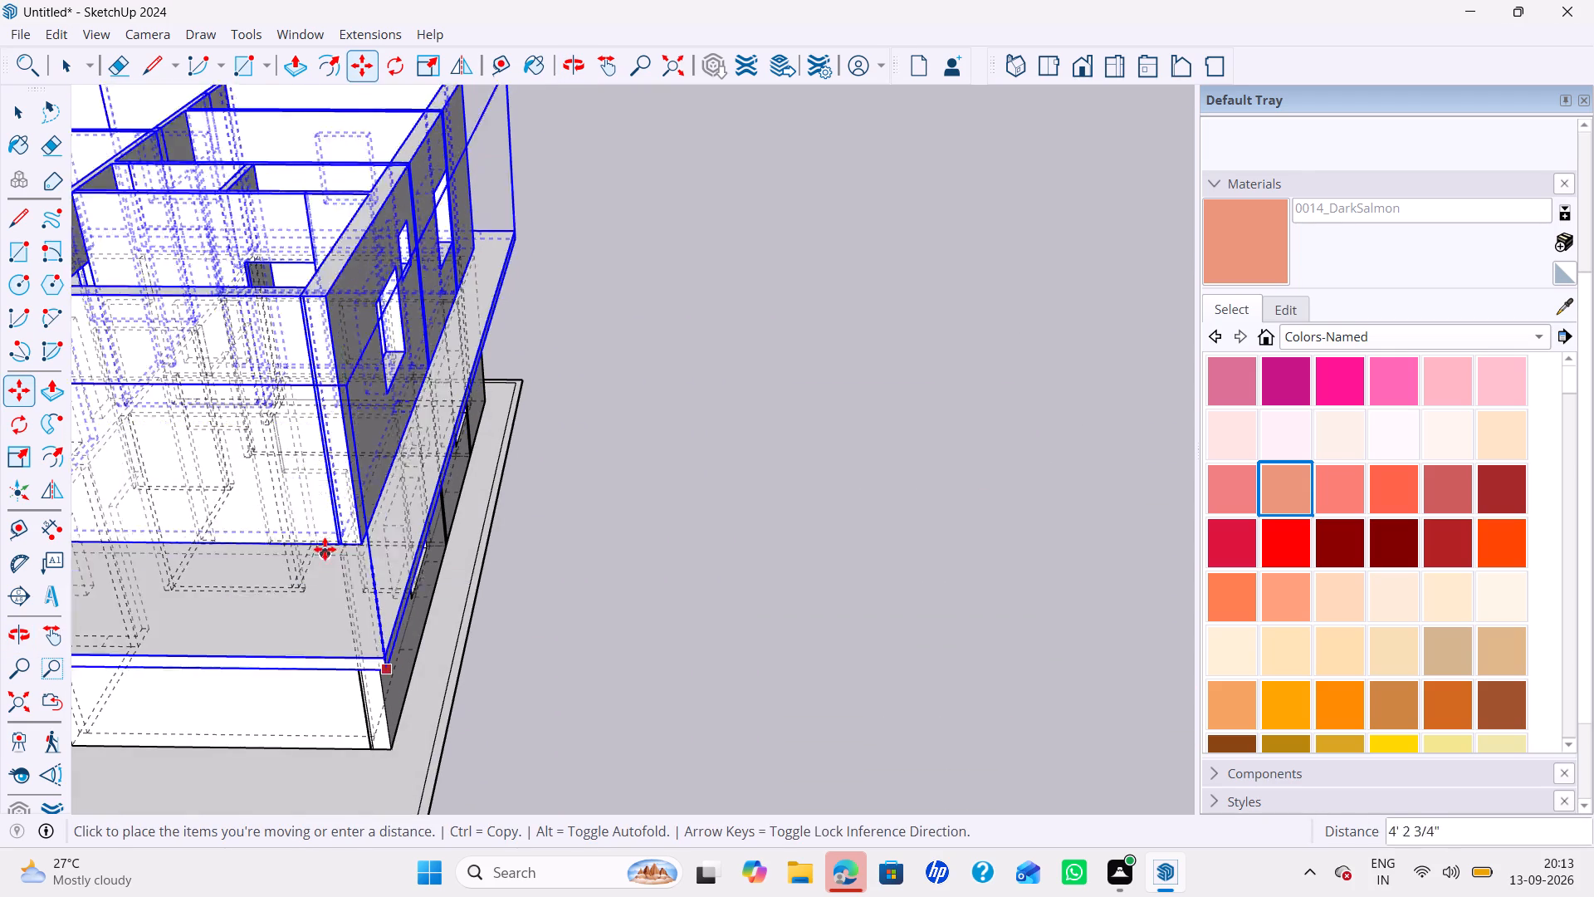
key("k")
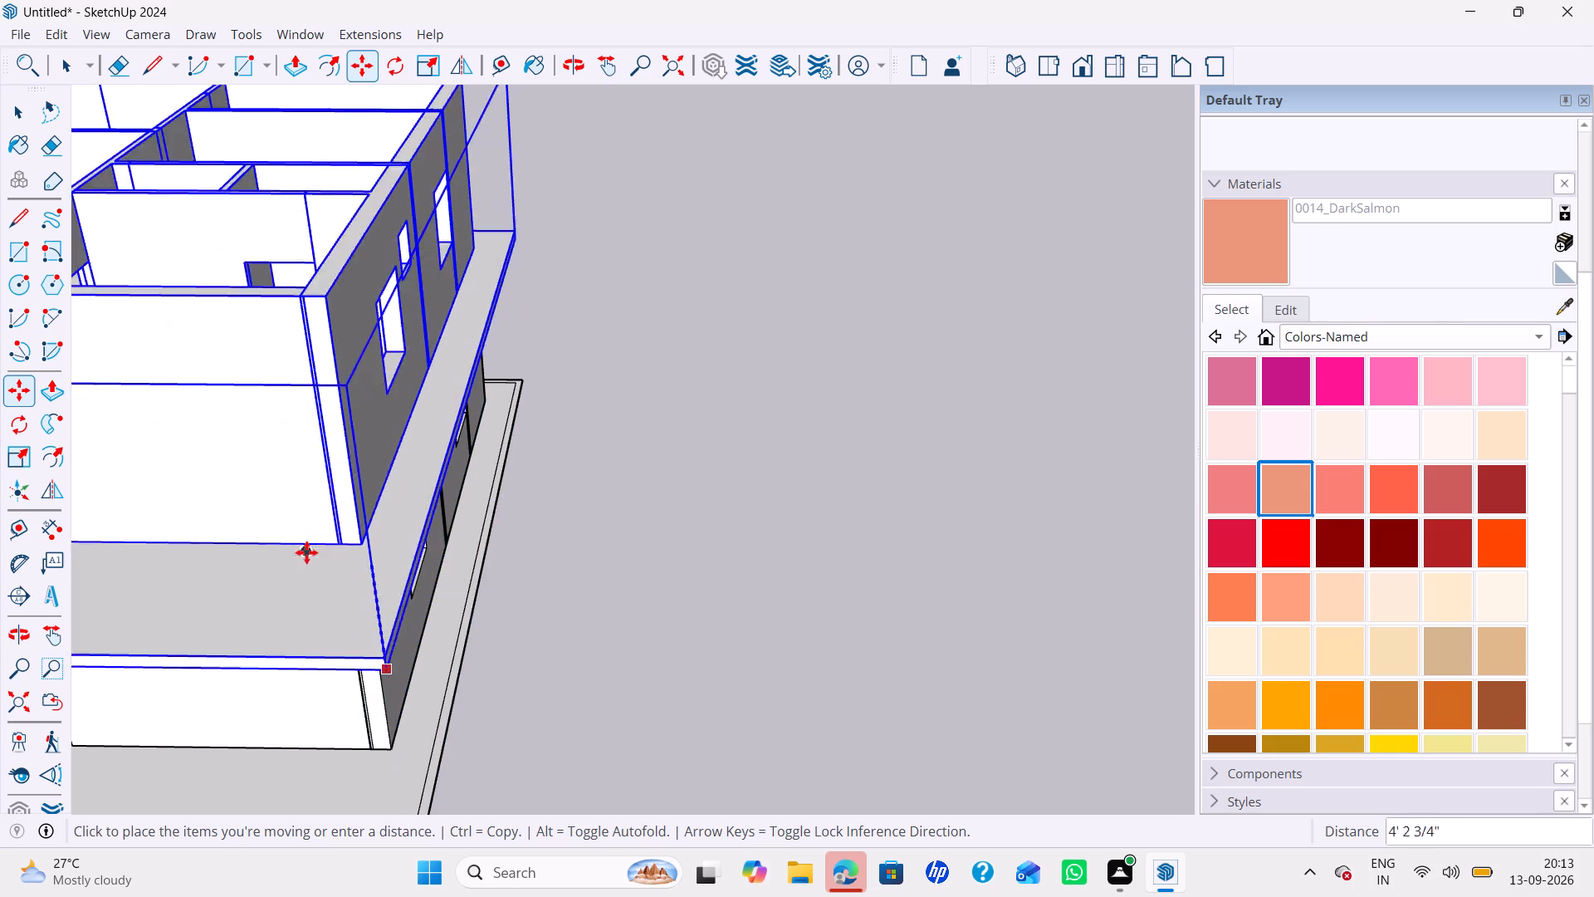
middle_click_drag(305, 552, 237, 455)
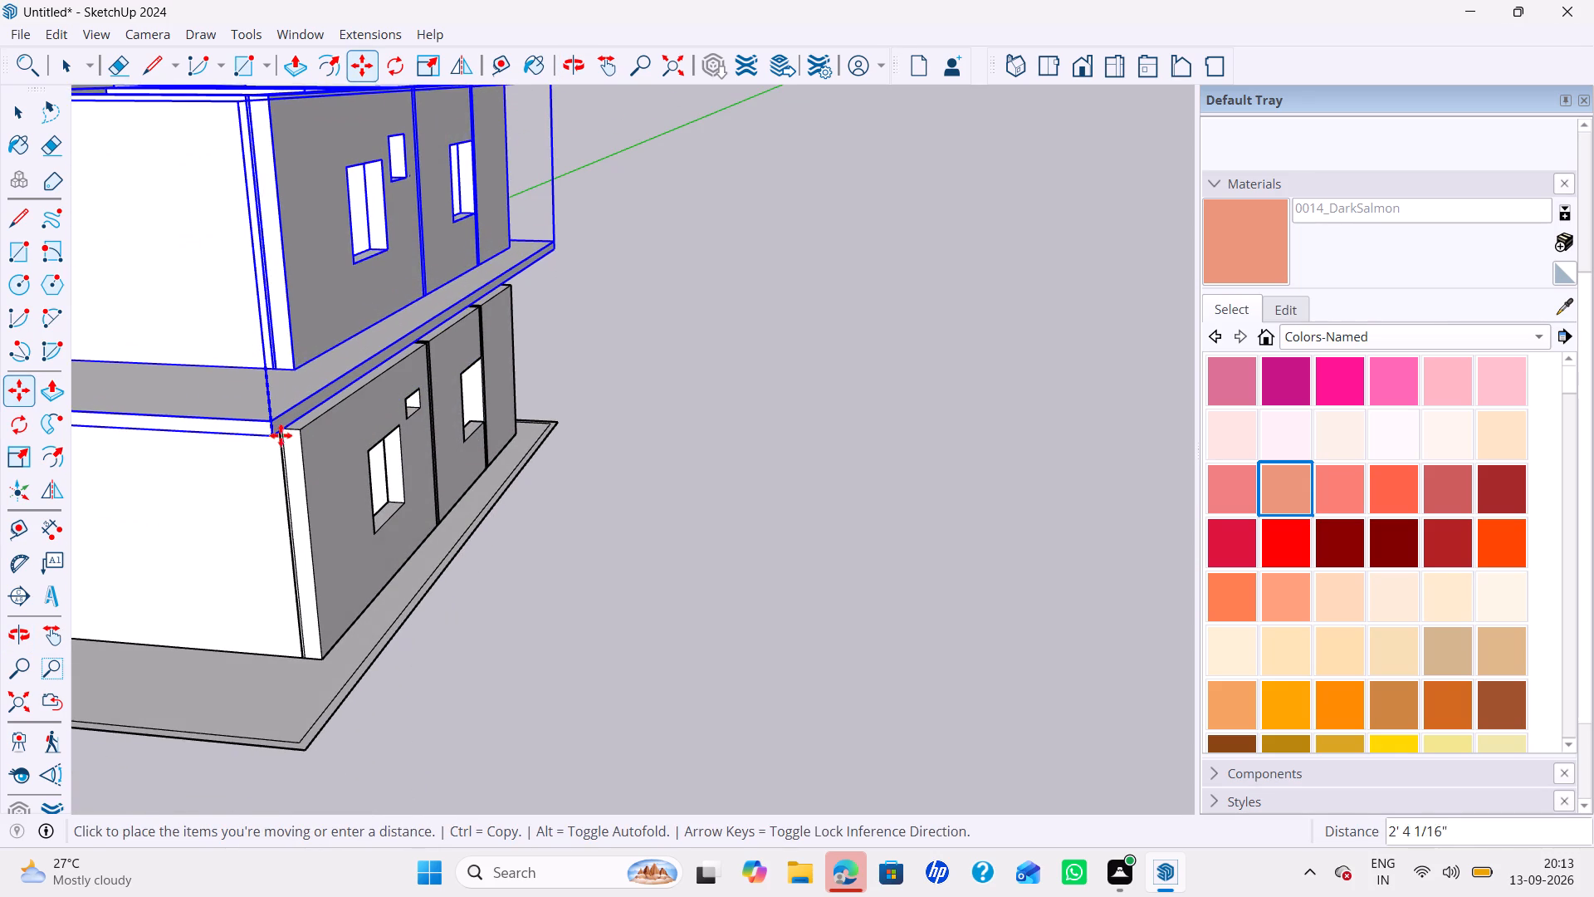
left_click(298, 432)
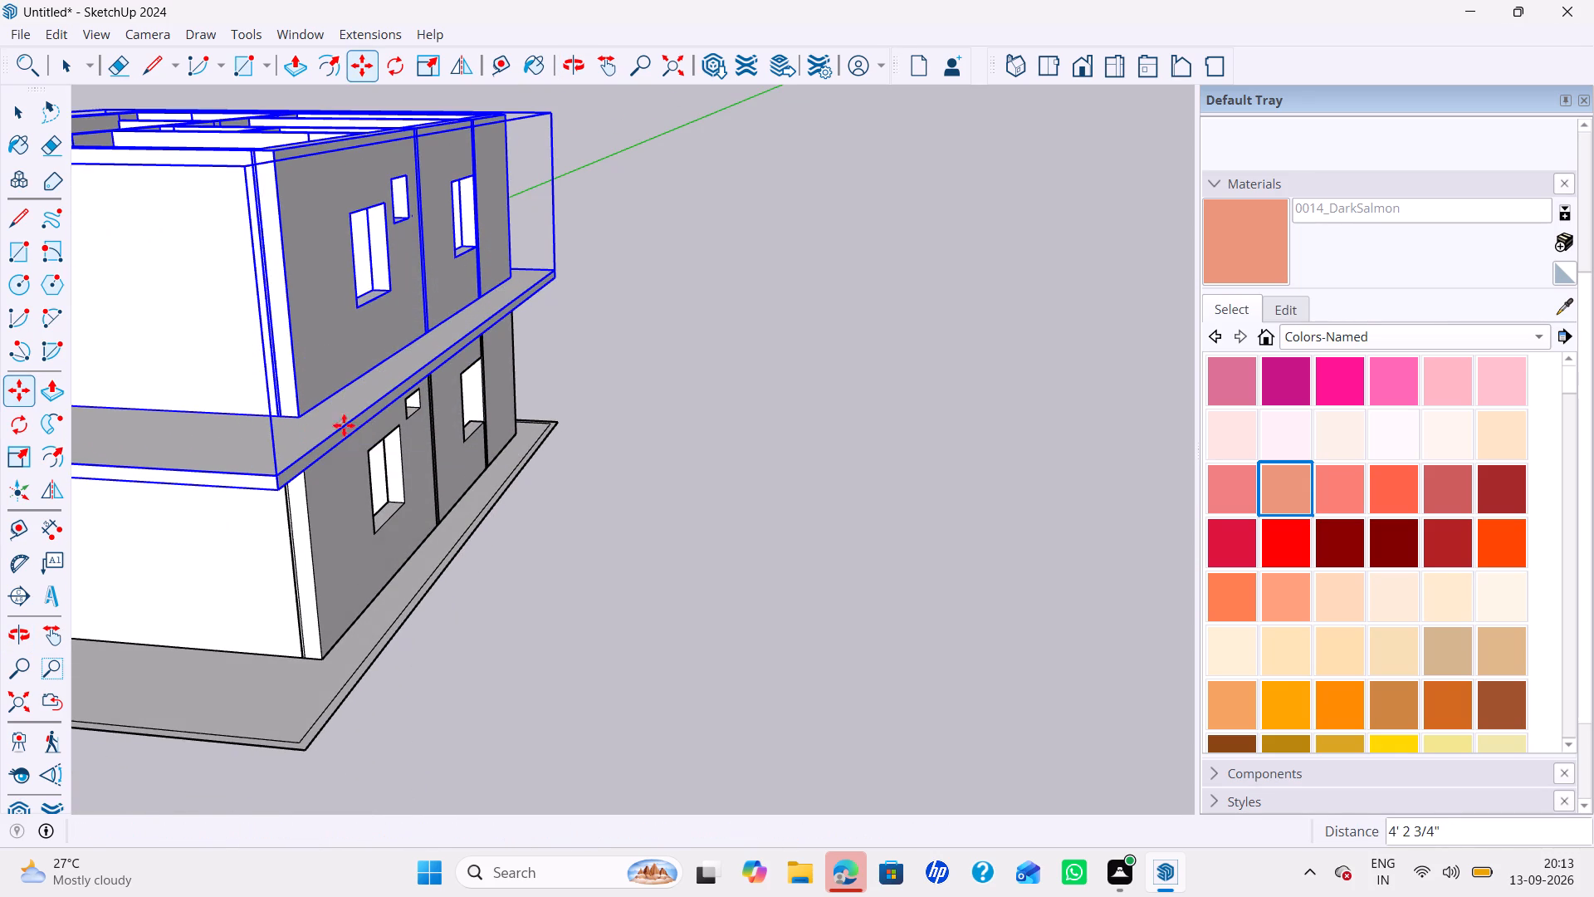
Examine from several sides how the second-storey slab meets the ground-floor walls, and clear the selection.
middle_click_drag(396, 443, 179, 294)
scroll(364, 340, "up", 1)
scroll(231, 310, "down", 2)
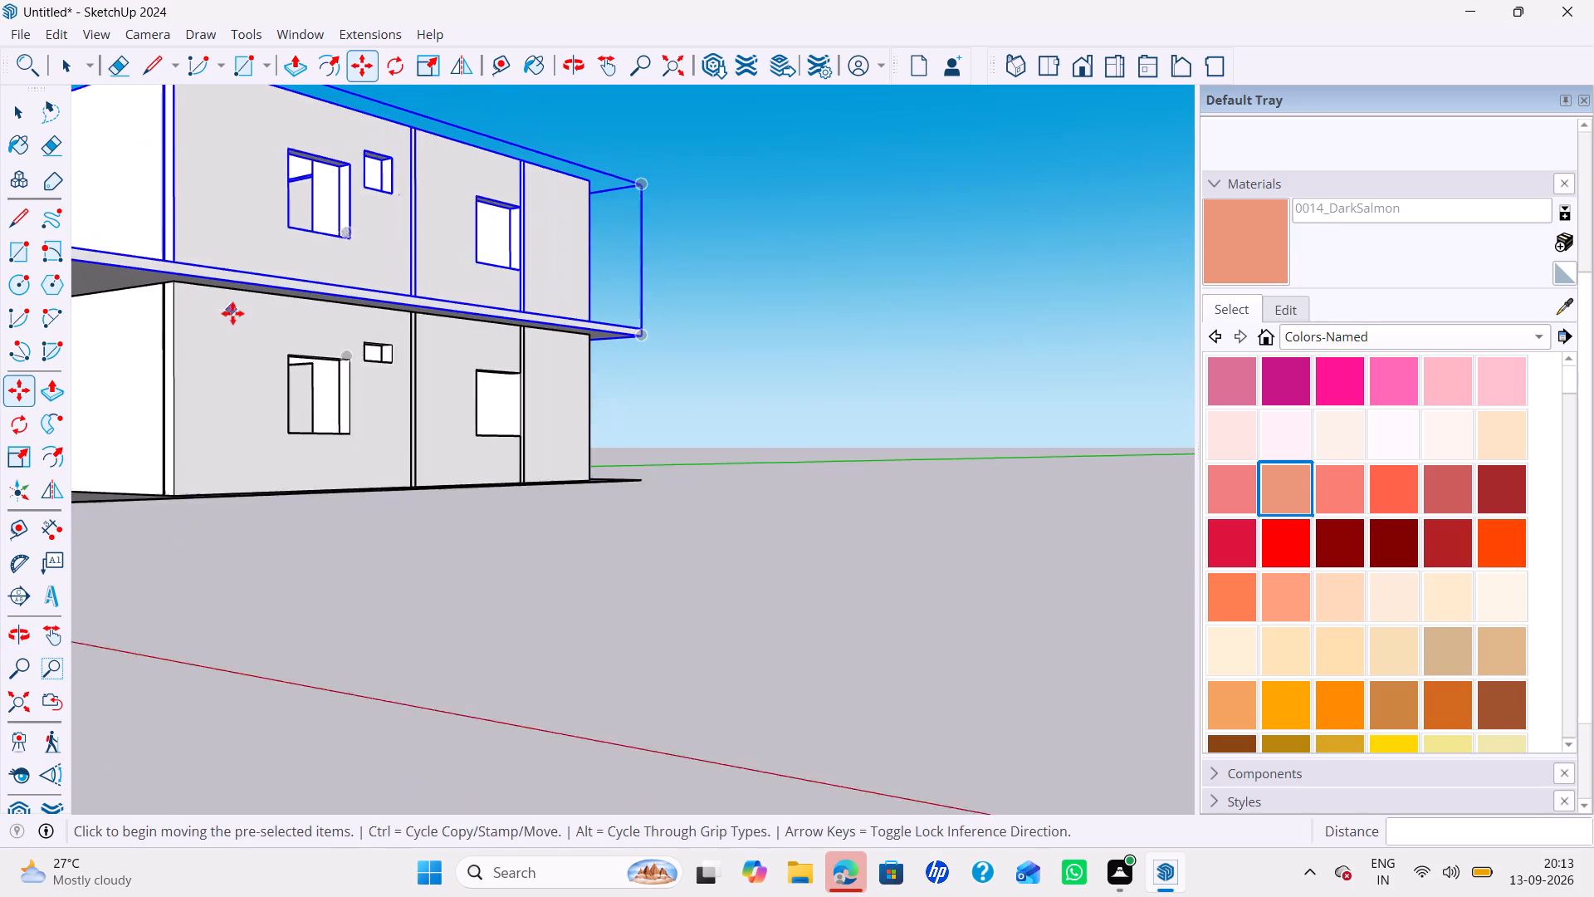
middle_click_drag(233, 317, 447, 434, "shift")
middle_click_drag(385, 385, 718, 561)
key("space")
scroll(604, 544, "down", 3)
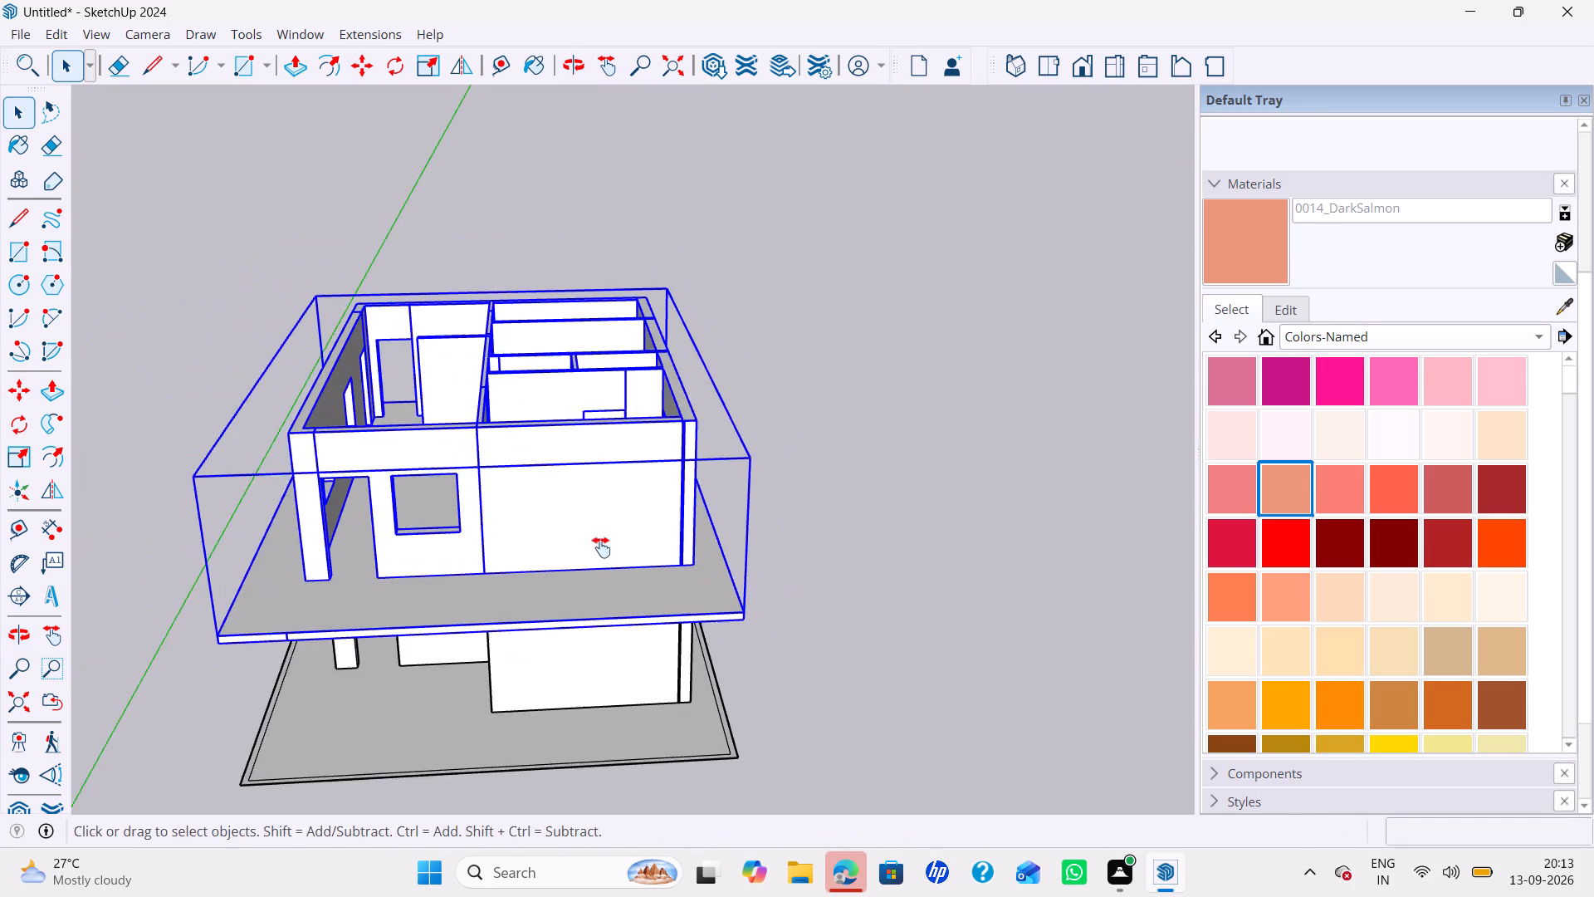
middle_click_drag(601, 547, 608, 483, "shift")
middle_click_drag(610, 502, 630, 556)
left_click(810, 507)
Copy the second-storey group with its slab about 12' straight up the blue axis onto the second-storey wall tops as the third storey.
scroll(809, 507, "up", 1)
left_click(646, 515)
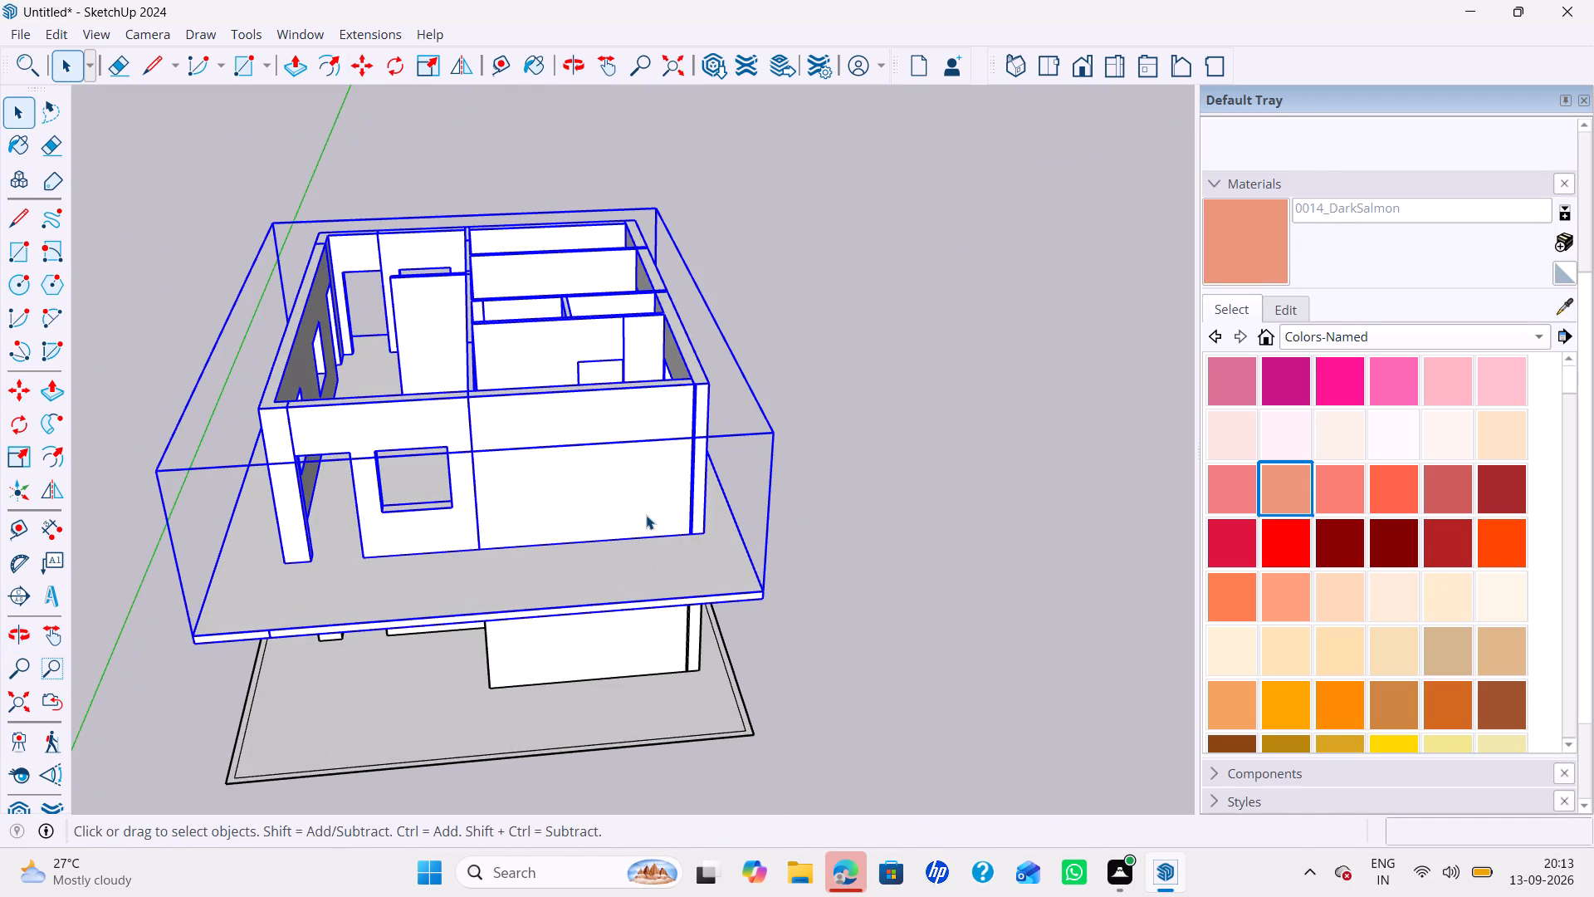
key("m")
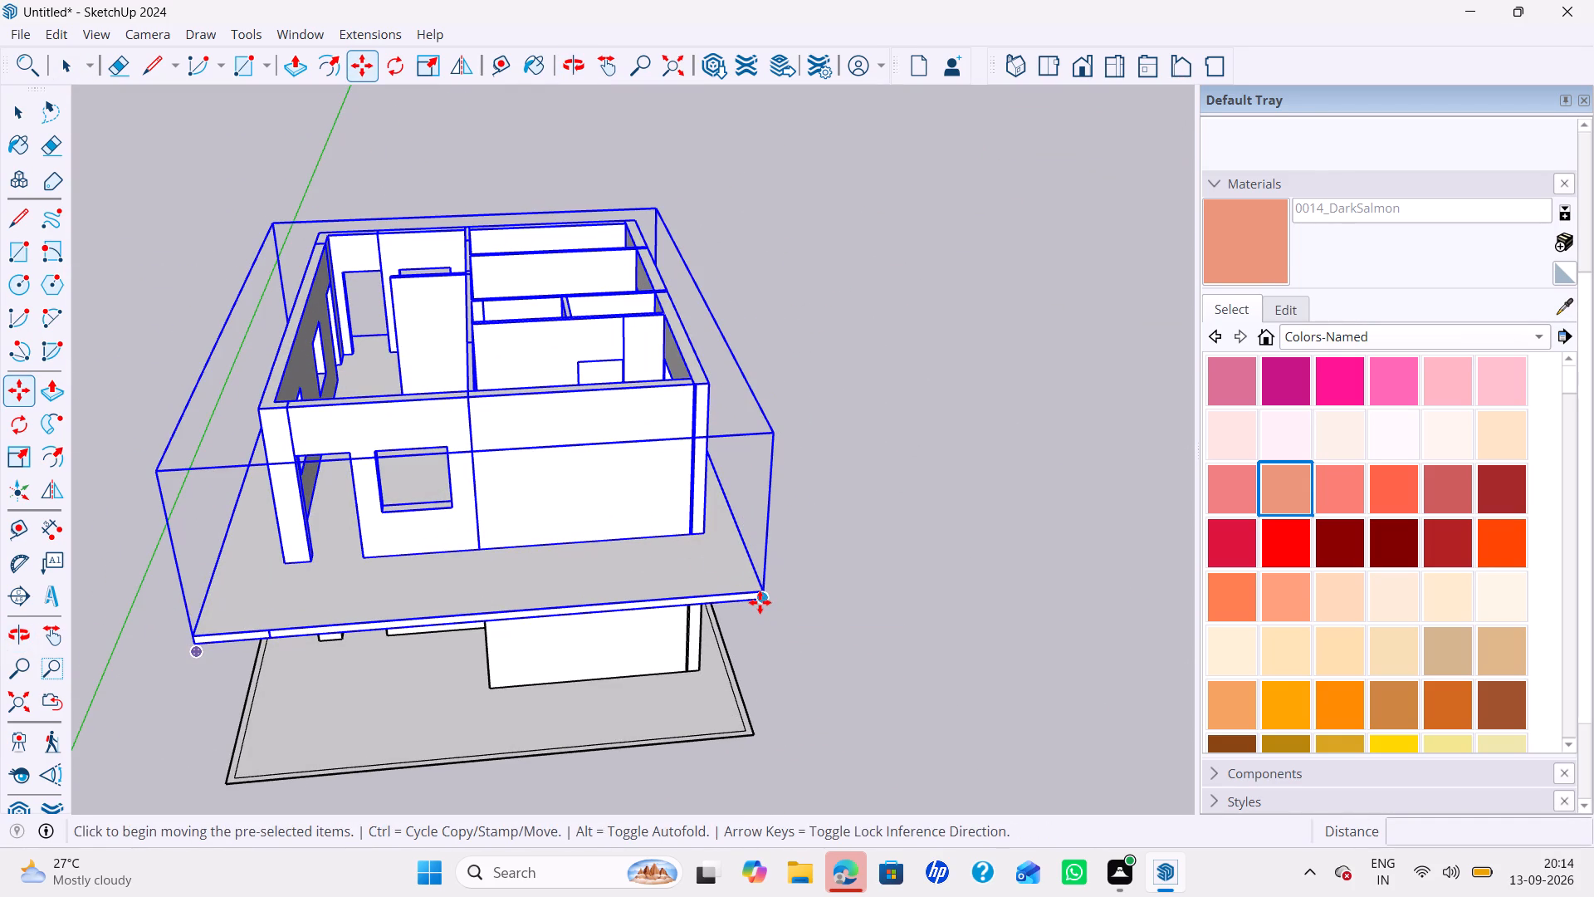
scroll(765, 608, "up", 5)
left_click(759, 601)
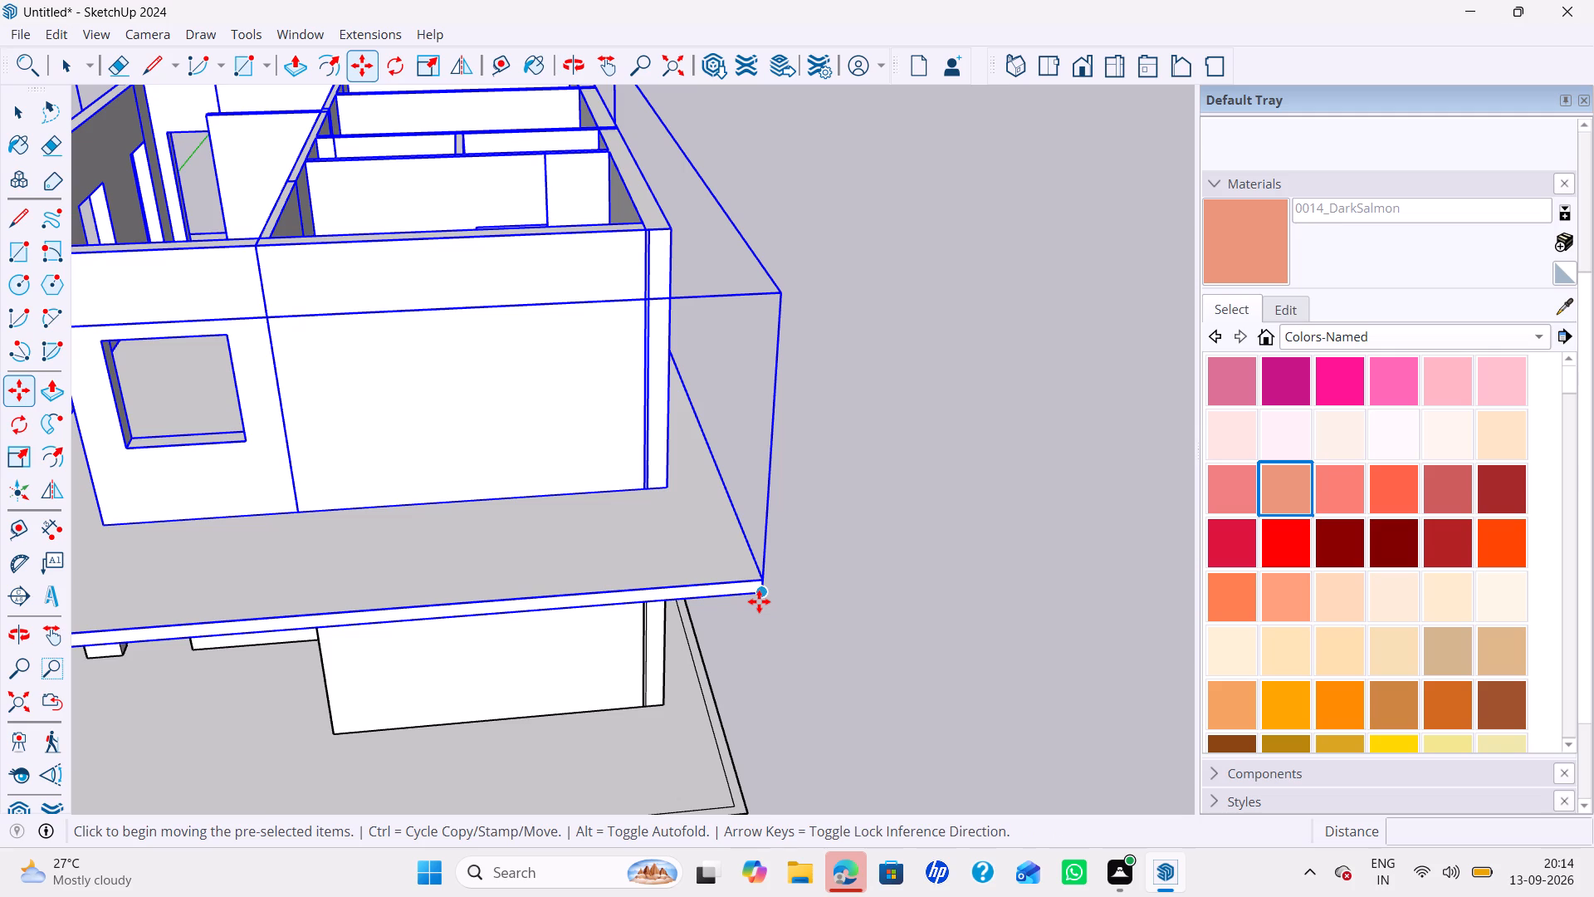
key("Up")
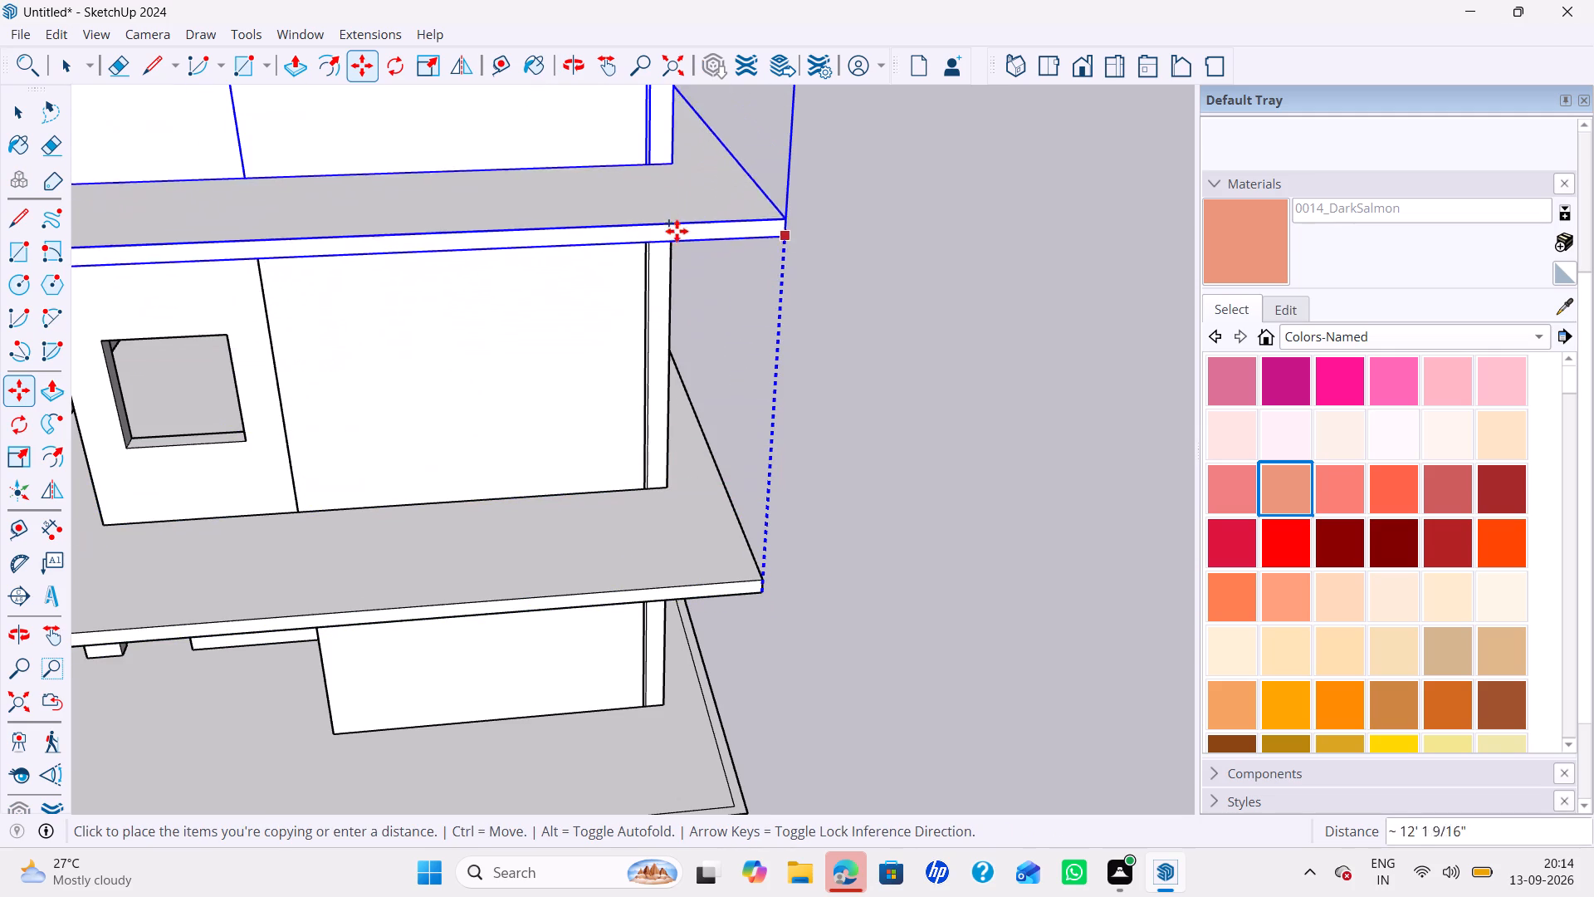
left_click(672, 228)
scroll(719, 265, "up", 1)
middle_click_drag(715, 248, 709, 176)
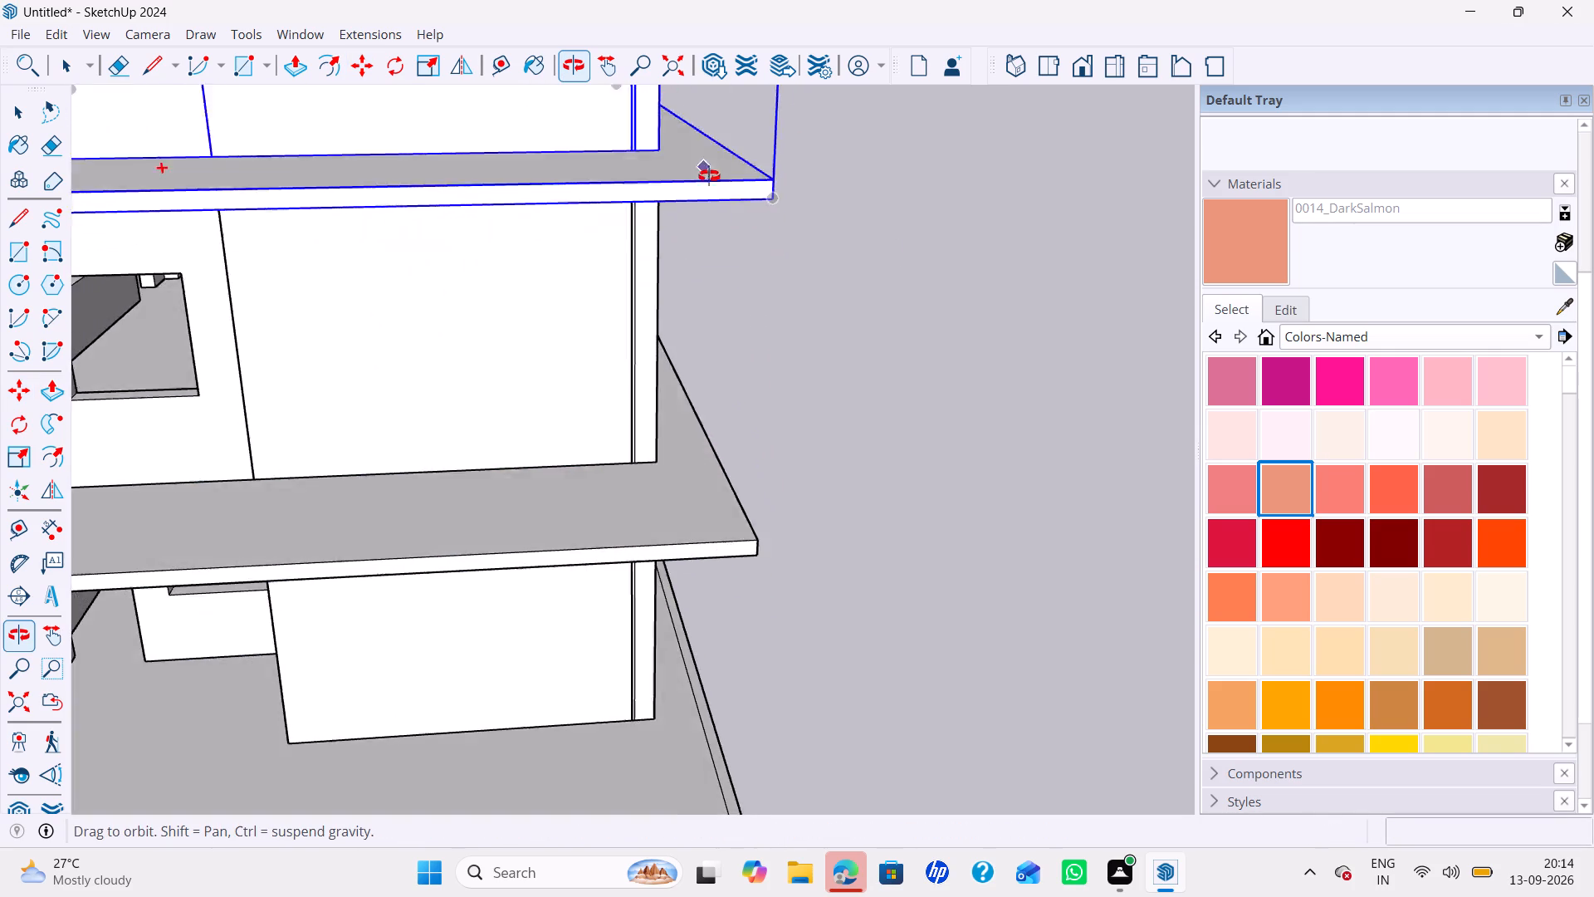
middle_click_drag(709, 176, 767, 248)
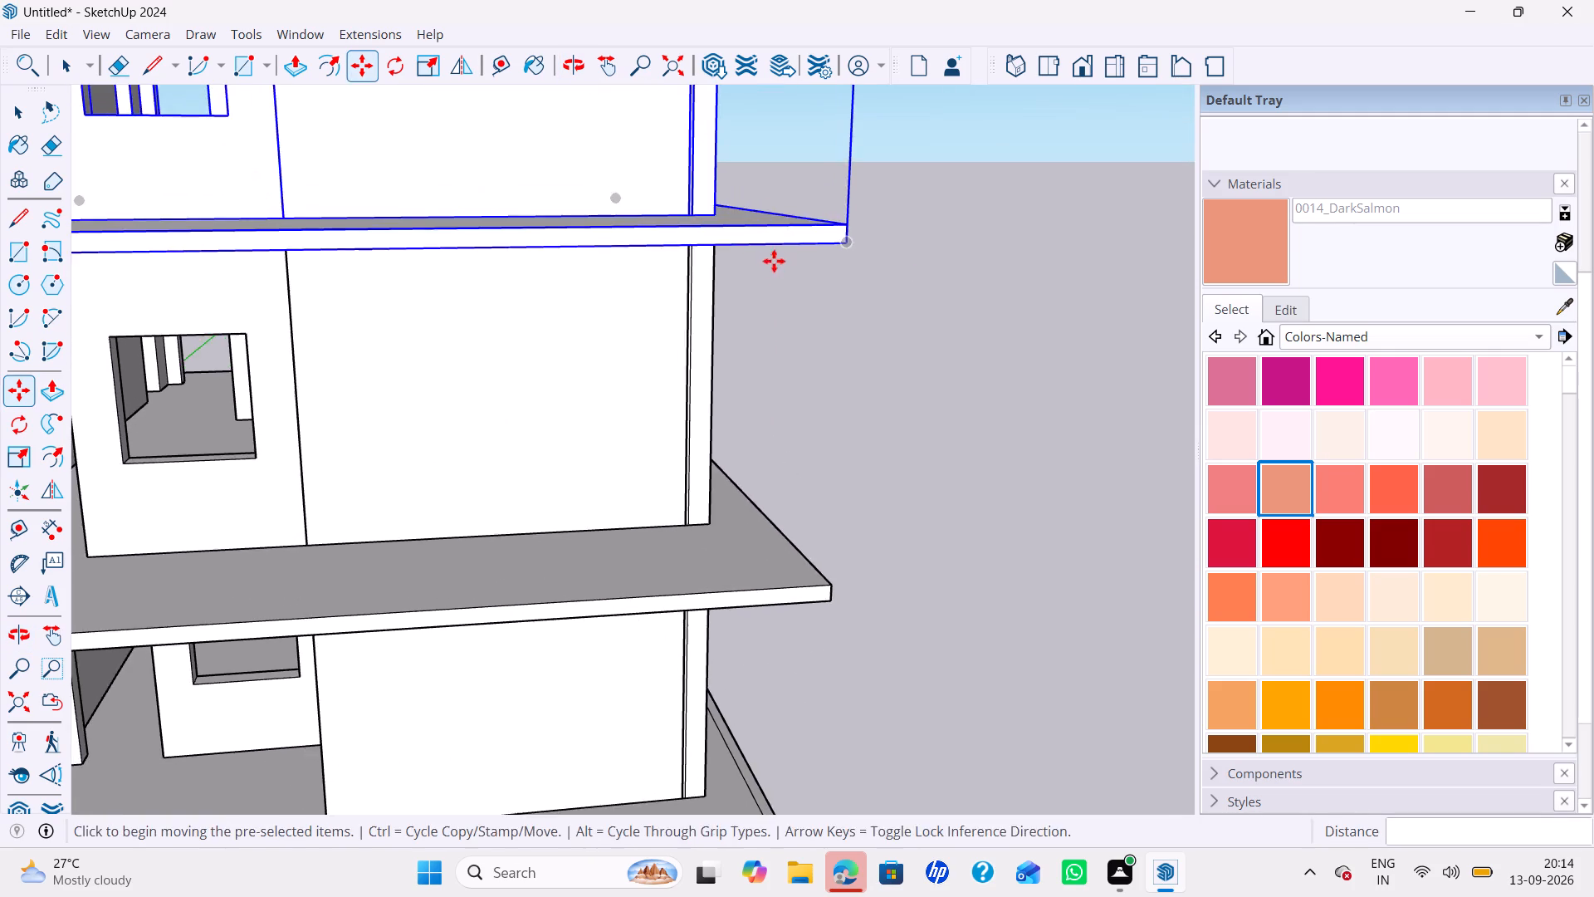
scroll(774, 267, "down", 4)
middle_click_drag(770, 290, 773, 326)
key("space")
left_click(837, 361)
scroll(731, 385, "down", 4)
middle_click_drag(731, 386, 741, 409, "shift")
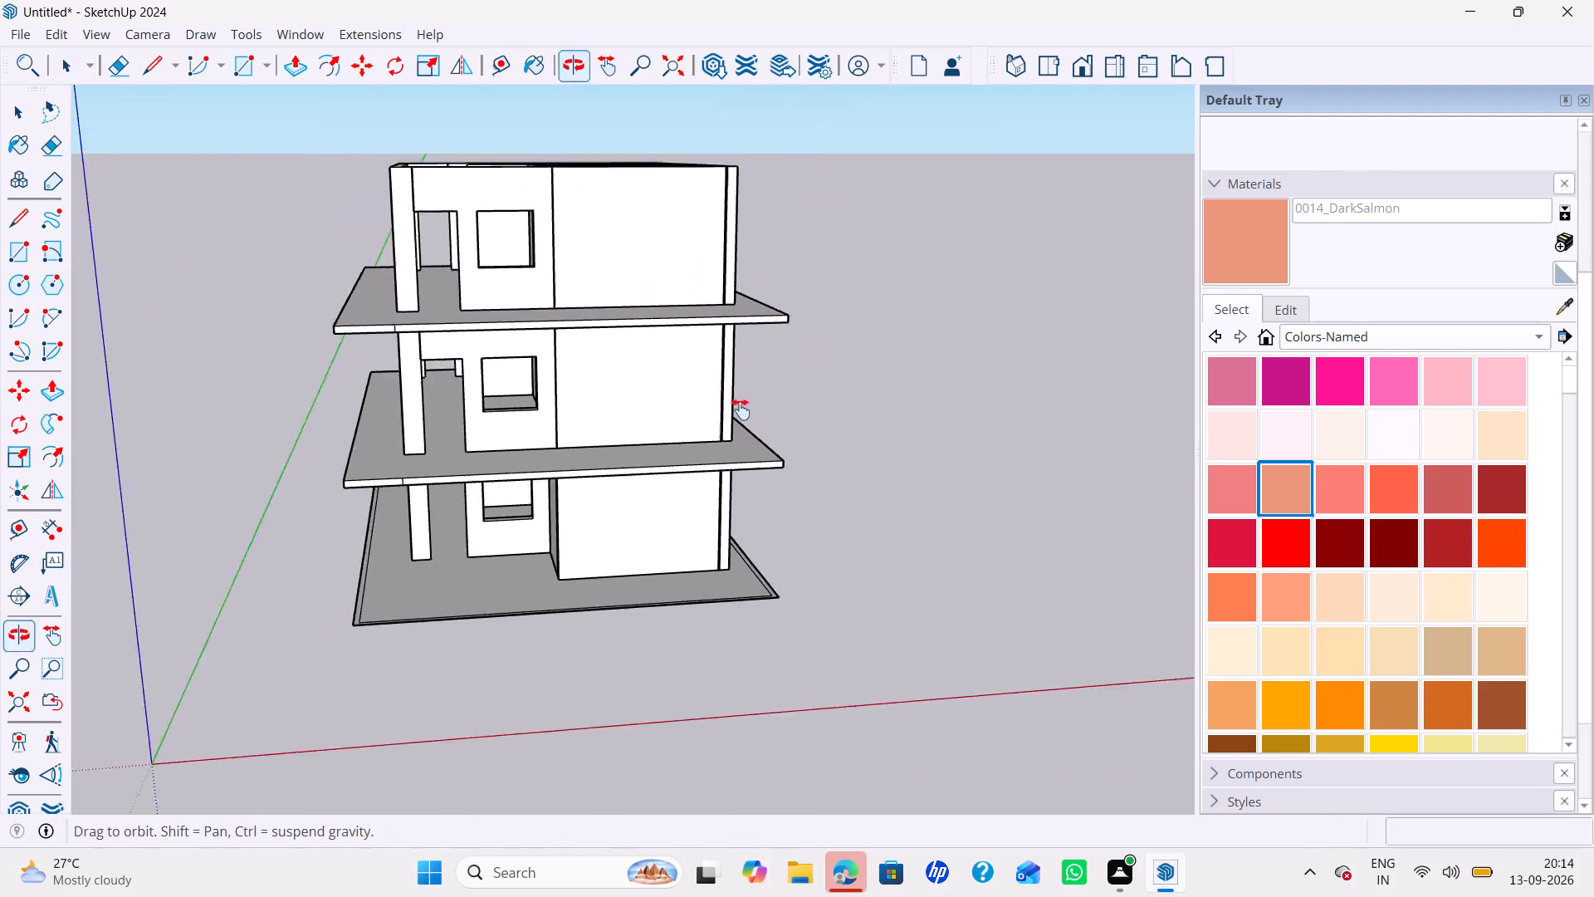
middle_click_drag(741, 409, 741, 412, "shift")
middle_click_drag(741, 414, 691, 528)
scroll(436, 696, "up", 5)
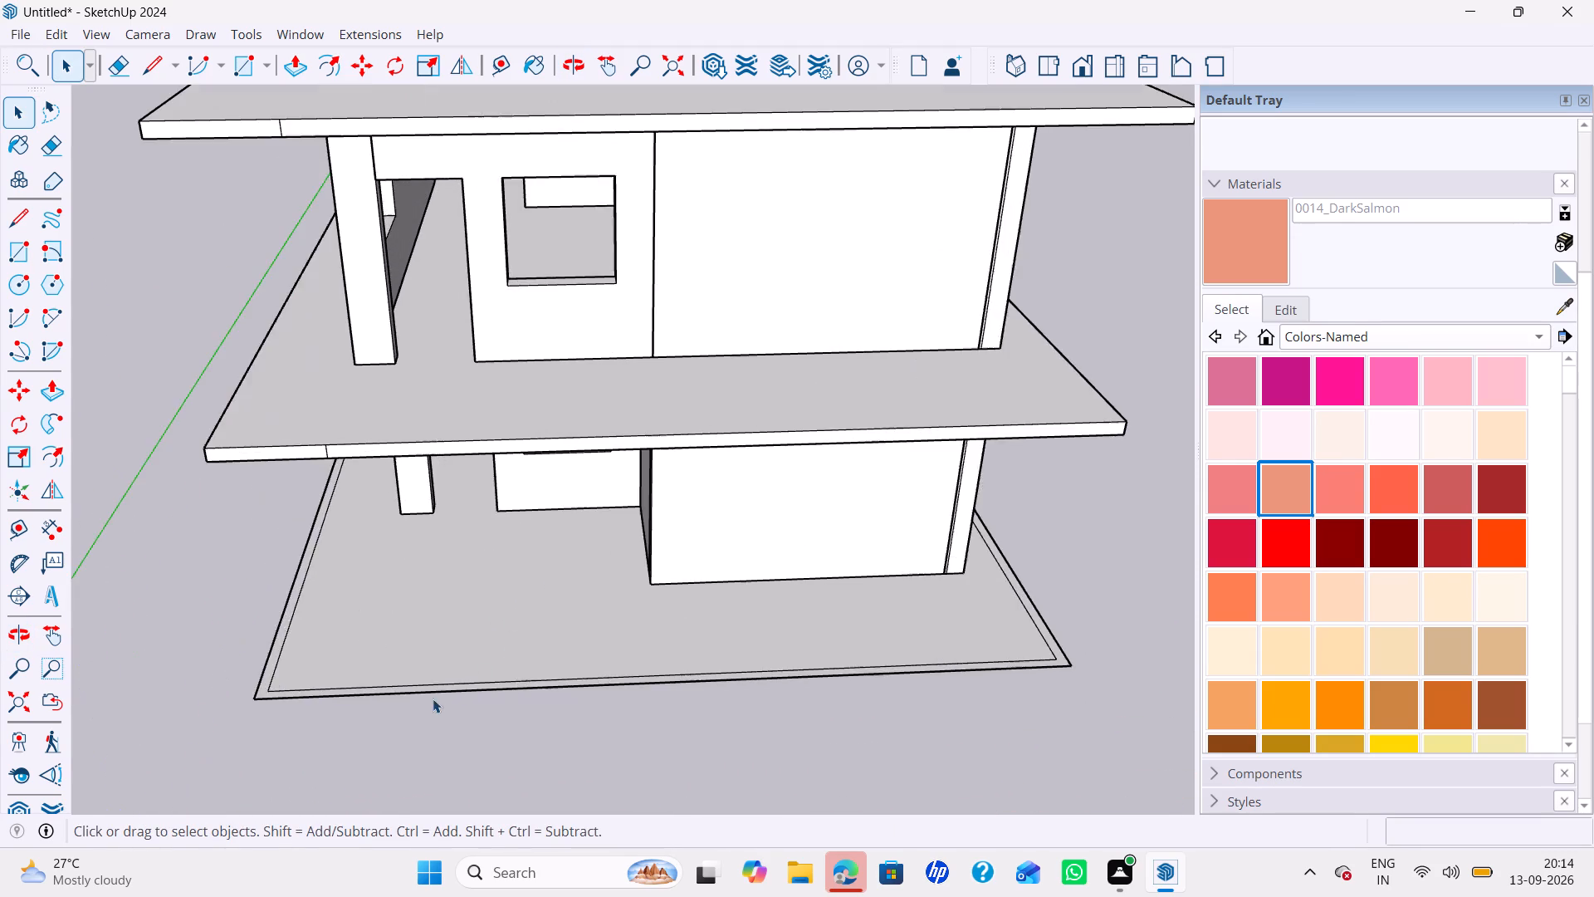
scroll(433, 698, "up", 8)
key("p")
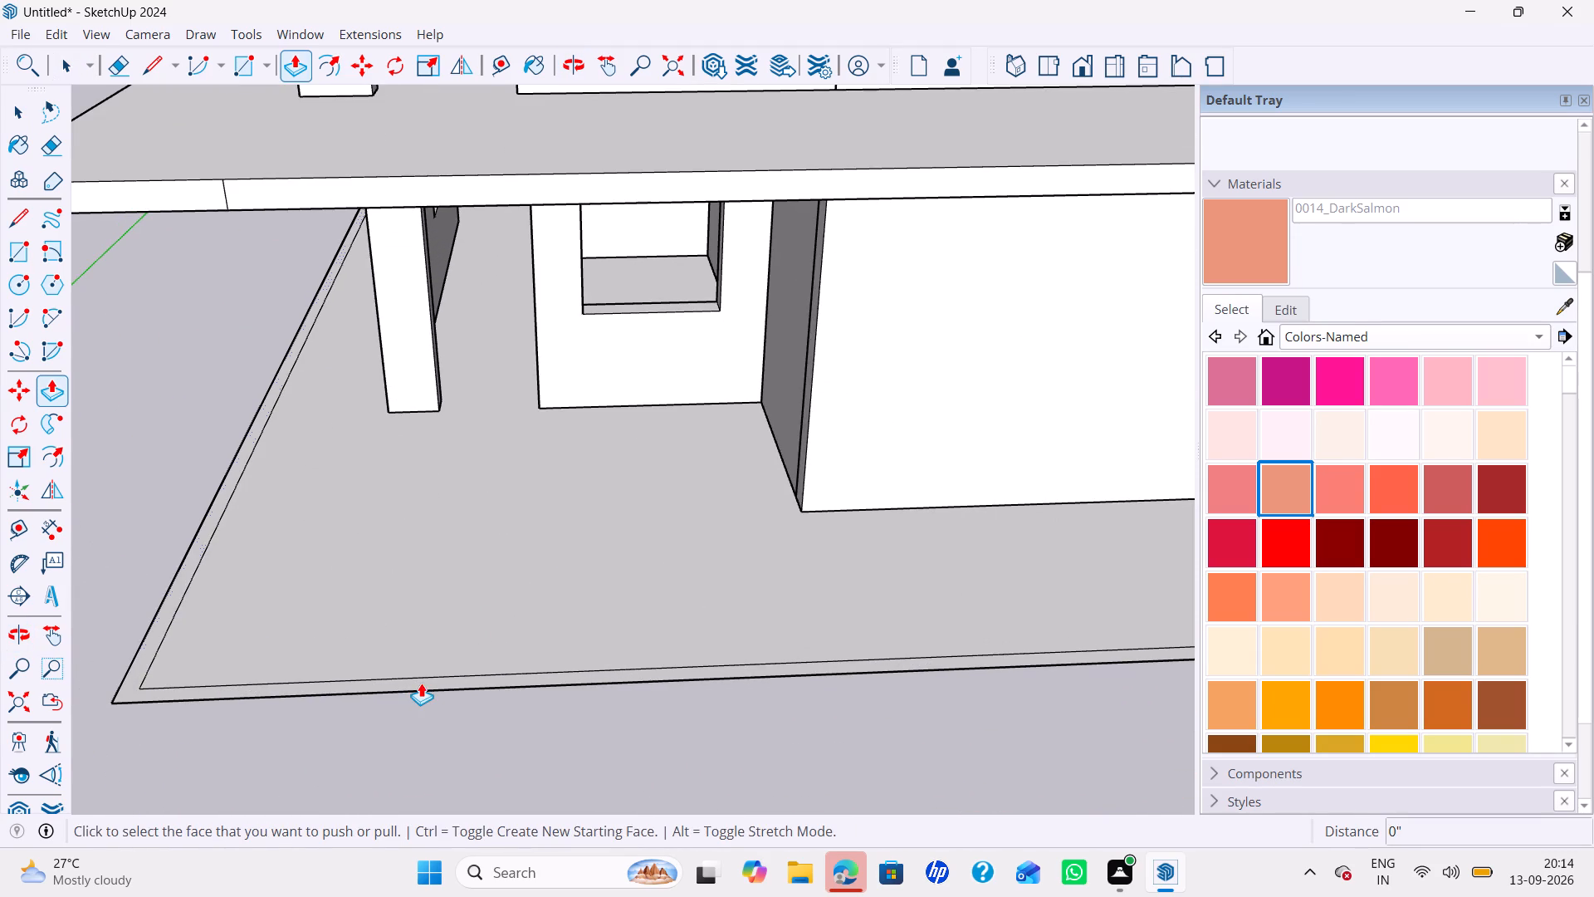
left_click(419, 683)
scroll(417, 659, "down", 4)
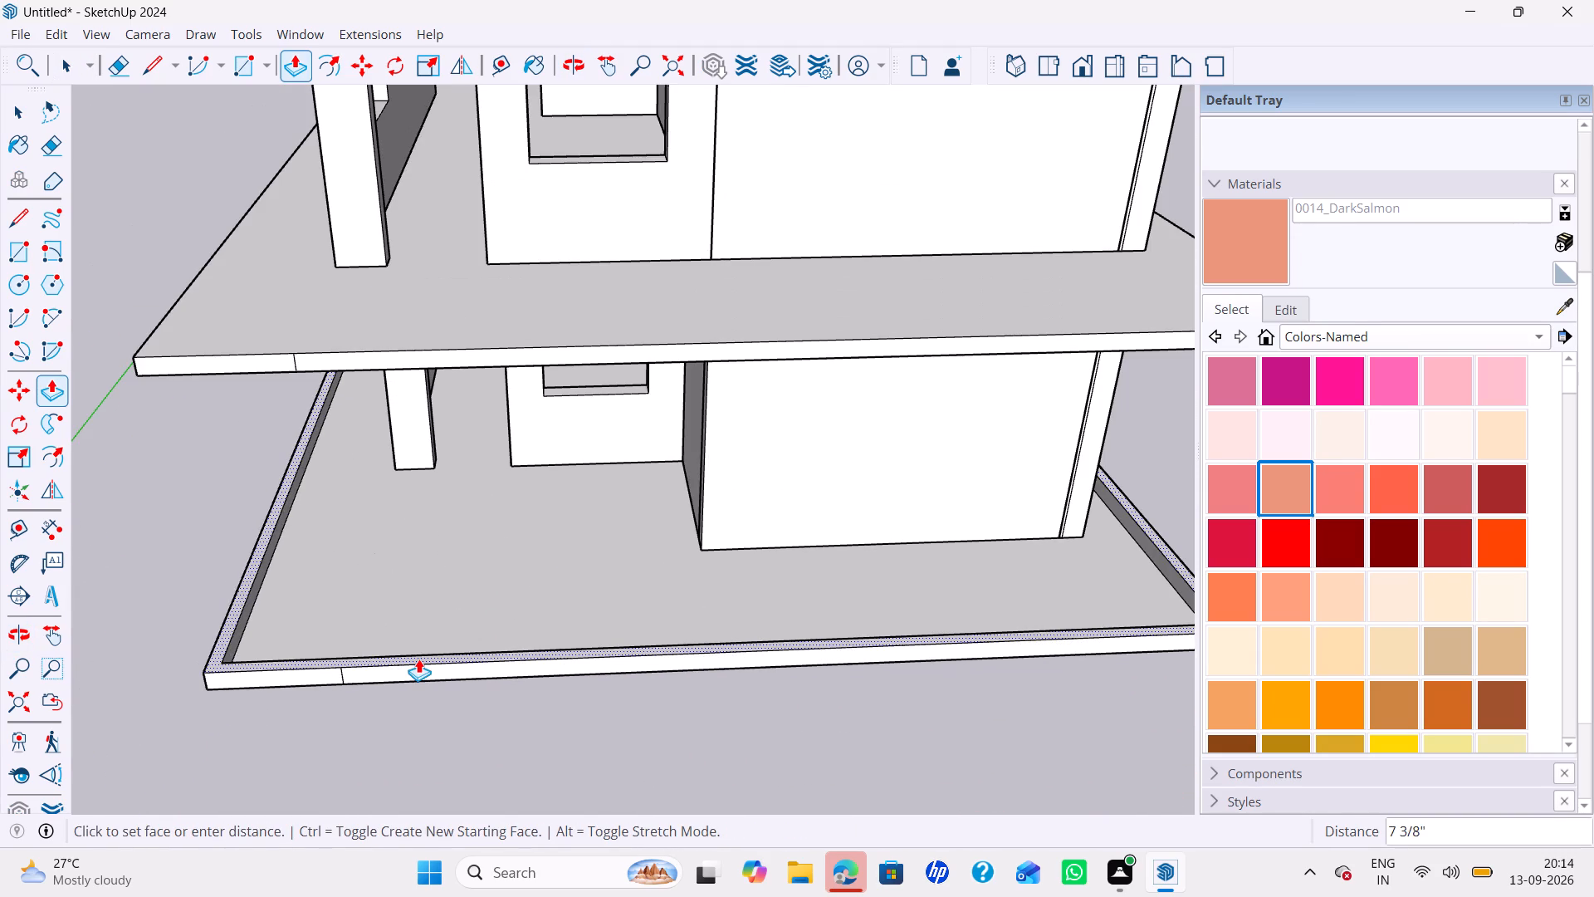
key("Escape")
Inspect the stacked three-storey building from several sides, checking the alignment of walls and slabs.
scroll(452, 612, "down", 11)
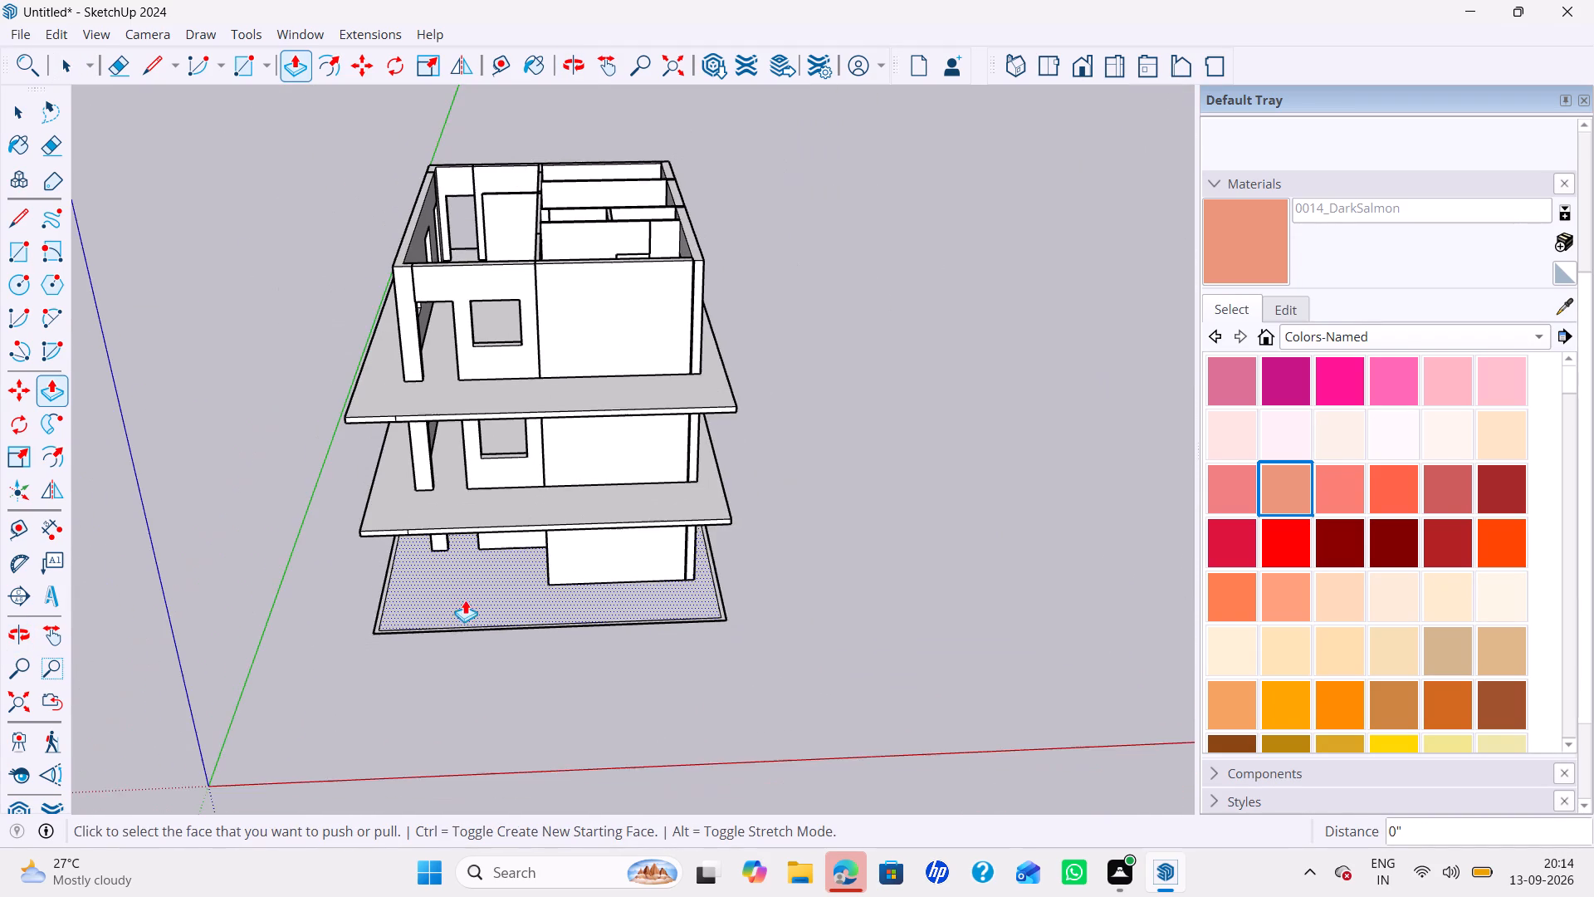
middle_click_drag(465, 599, 465, 620, "shift")
middle_click_drag(467, 598, 501, 448)
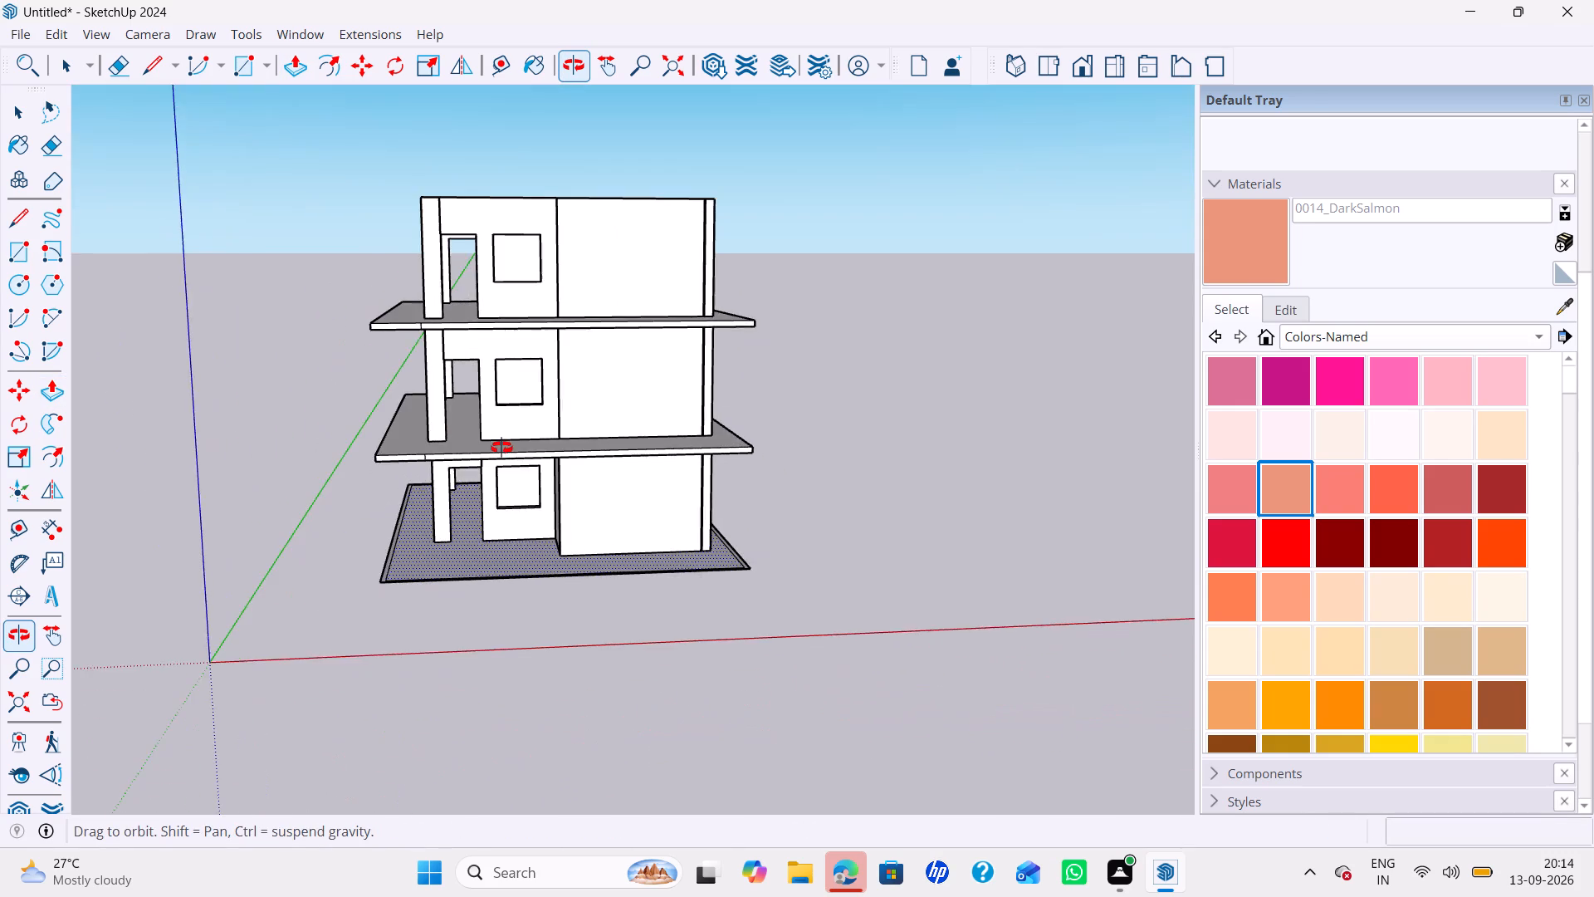
middle_click_drag(501, 448, 877, 625)
scroll(795, 590, "down", 4)
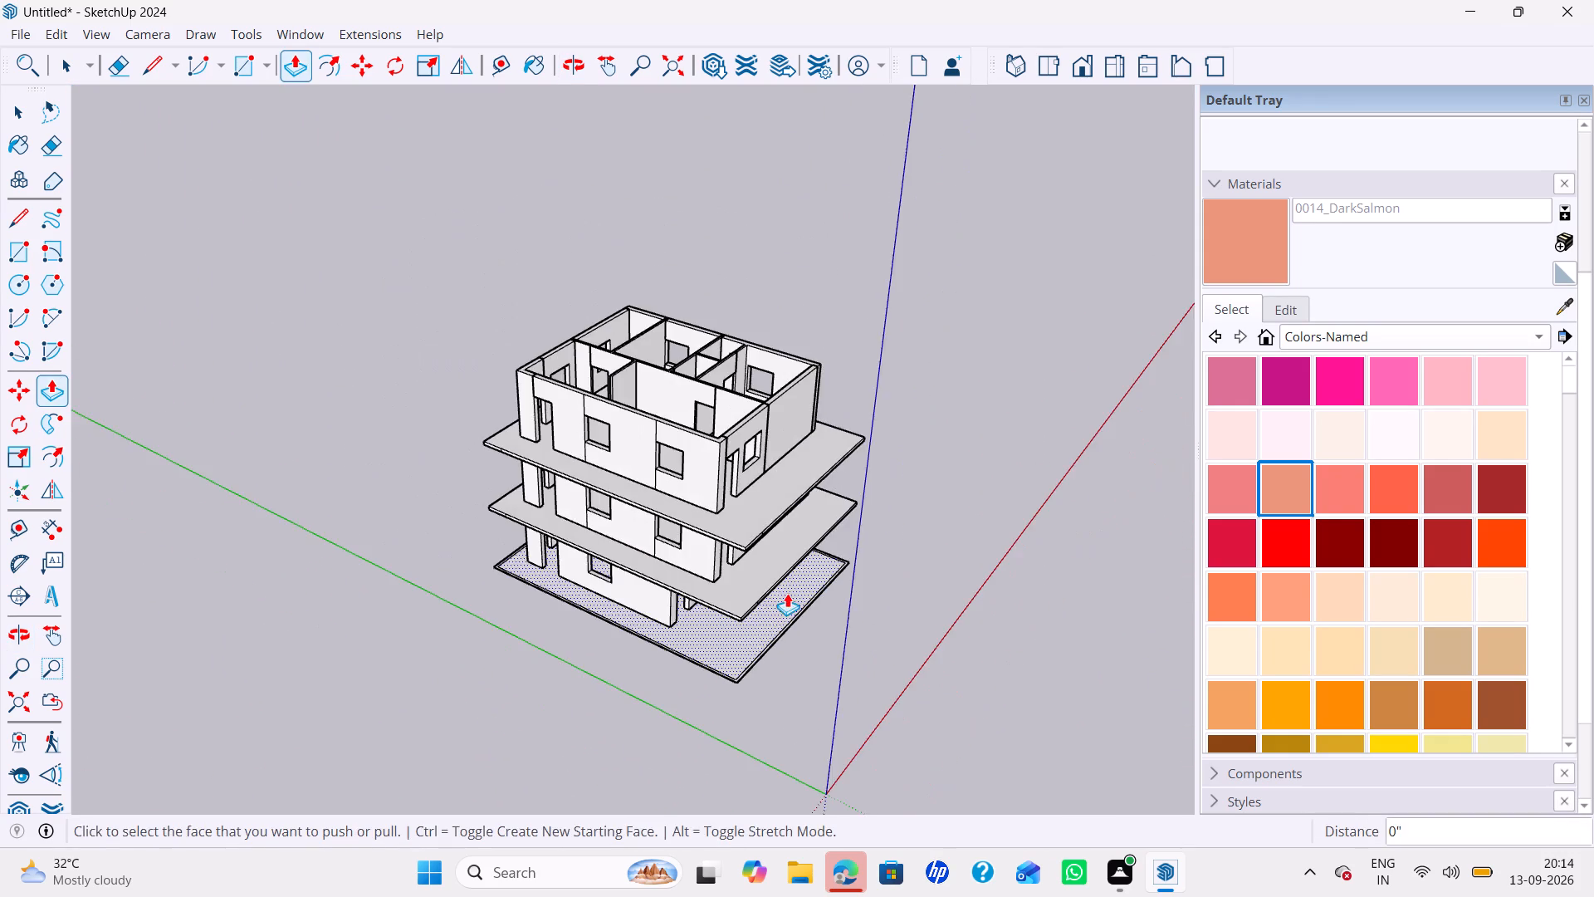
middle_click_drag(781, 596, 508, 654)
middle_click_drag(631, 630, 568, 515)
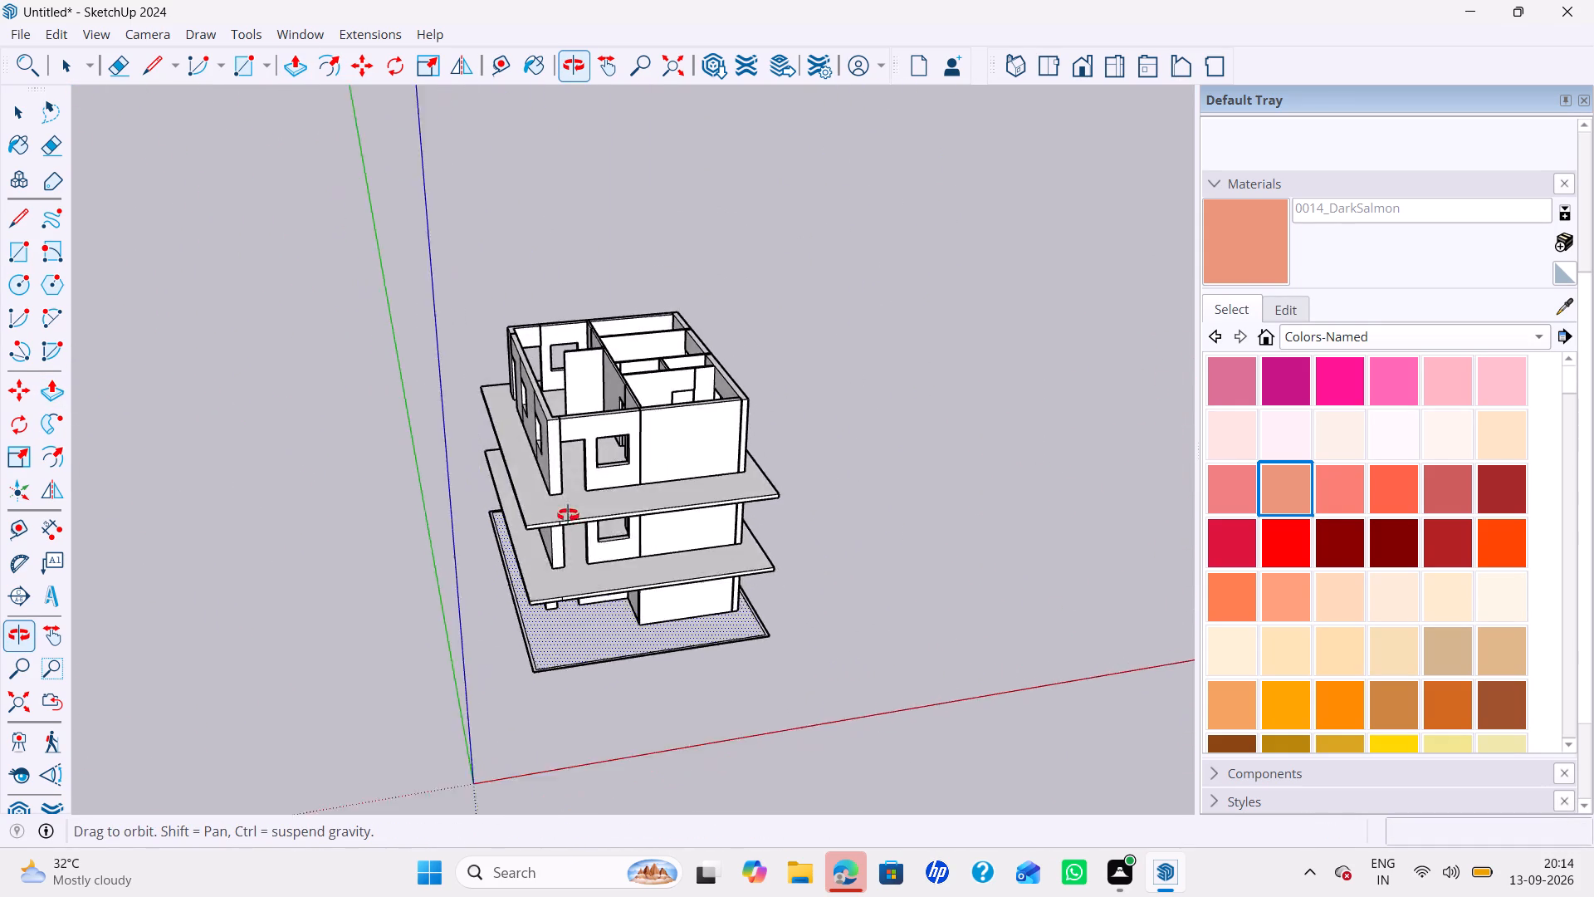
middle_click_drag(568, 515, 841, 293)
scroll(841, 293, "up", 1)
middle_click_drag(783, 326, 564, 413)
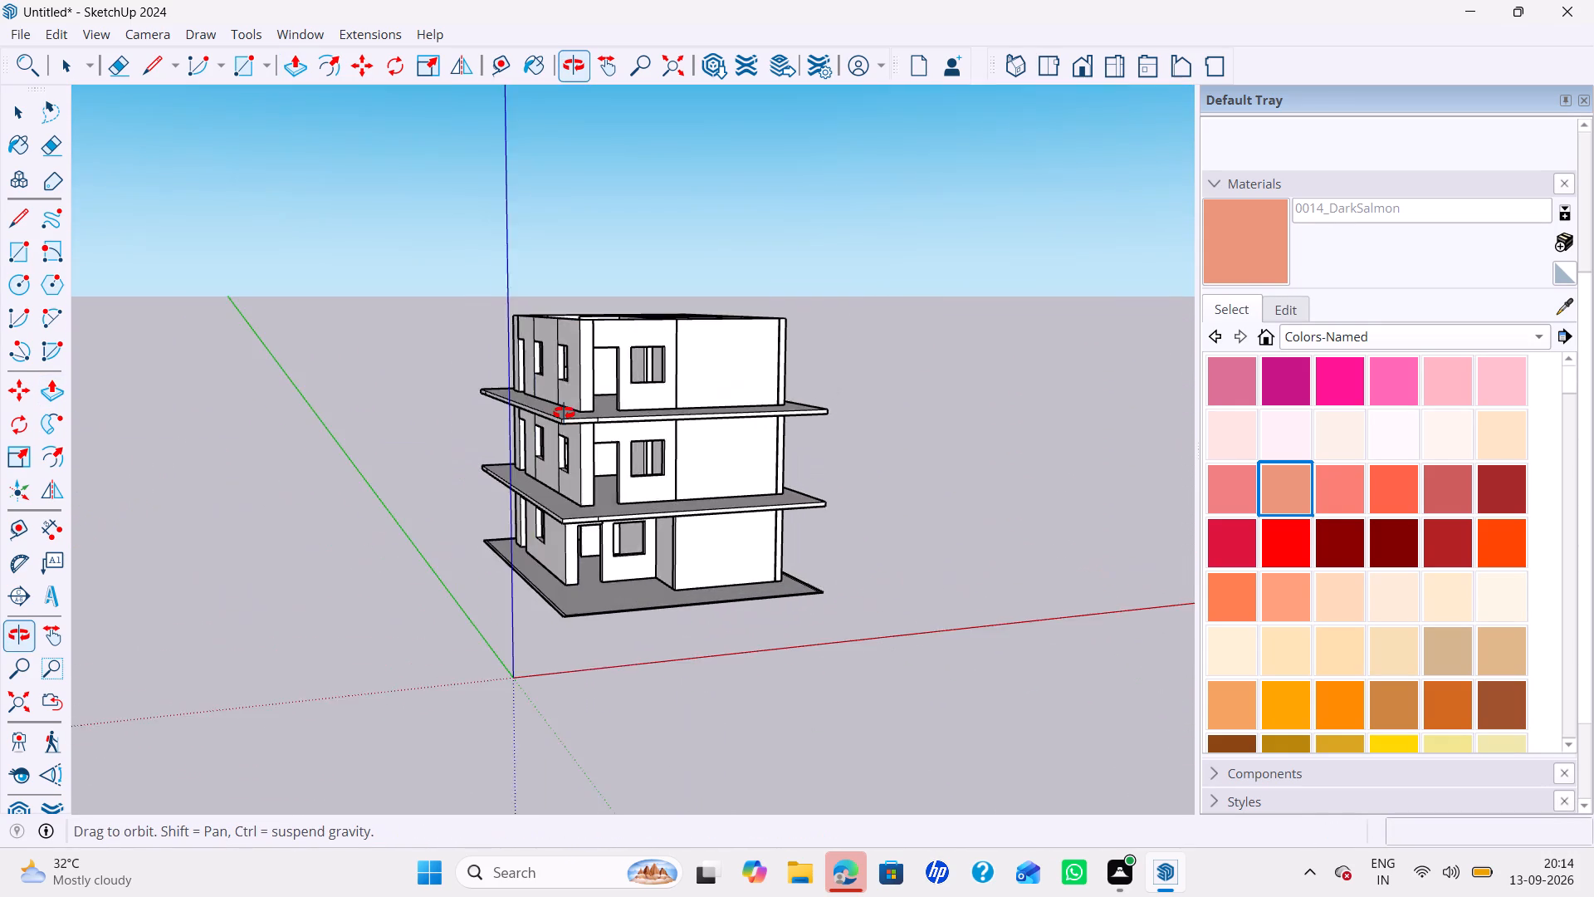
middle_click_drag(564, 413, 813, 426)
scroll(714, 423, "up", 5)
middle_click_drag(703, 444, 747, 408)
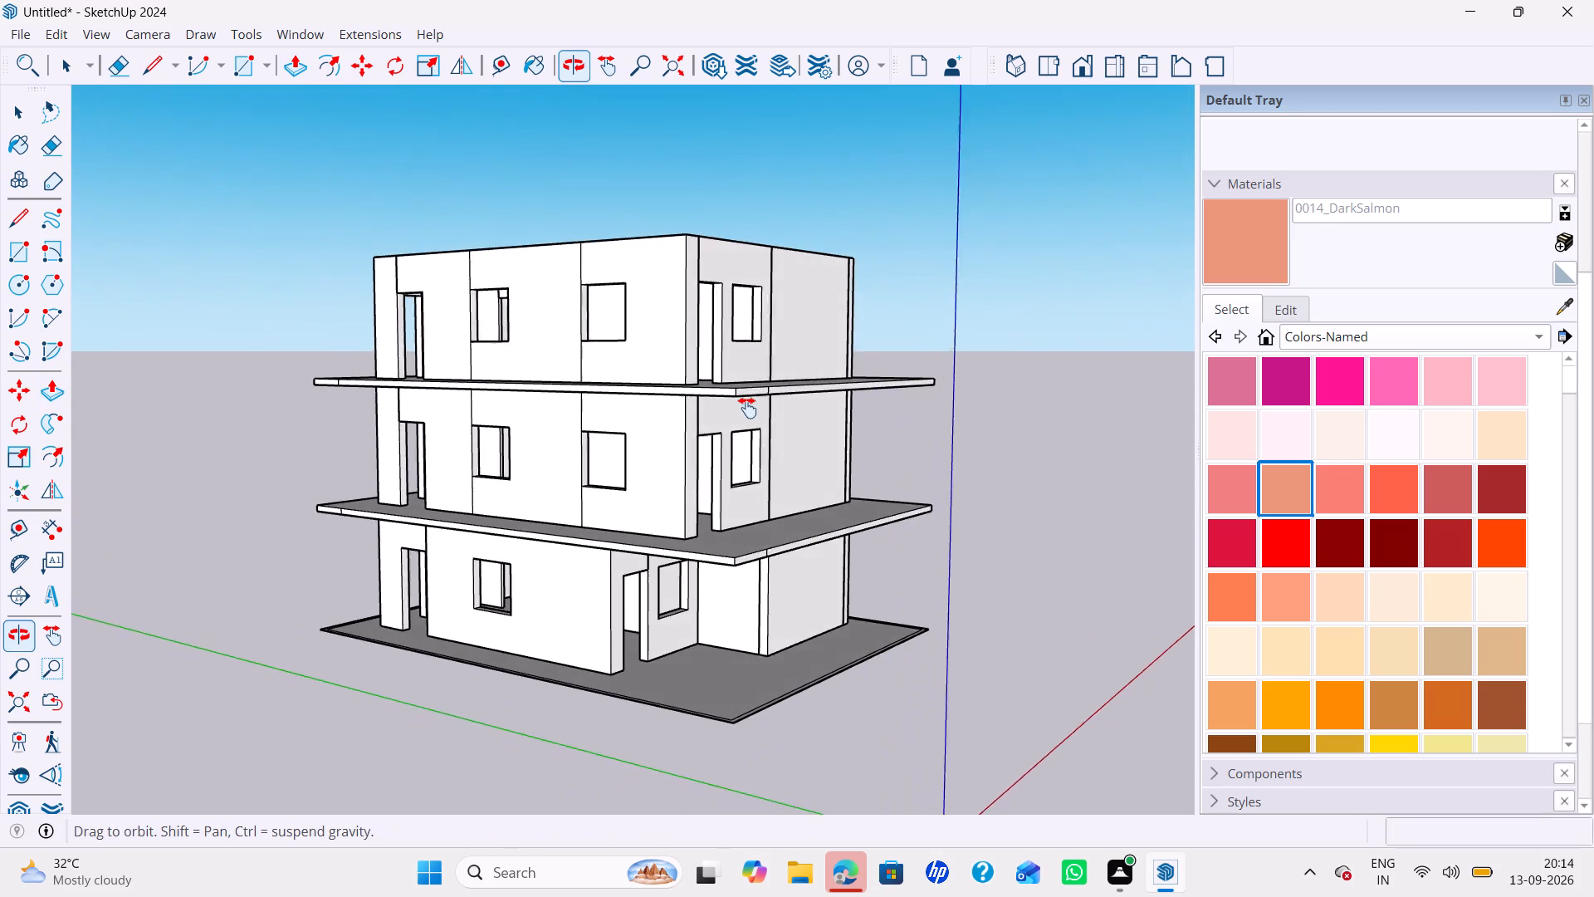
middle_click_drag(747, 408, 763, 407)
middle_click_drag(758, 417, 742, 425)
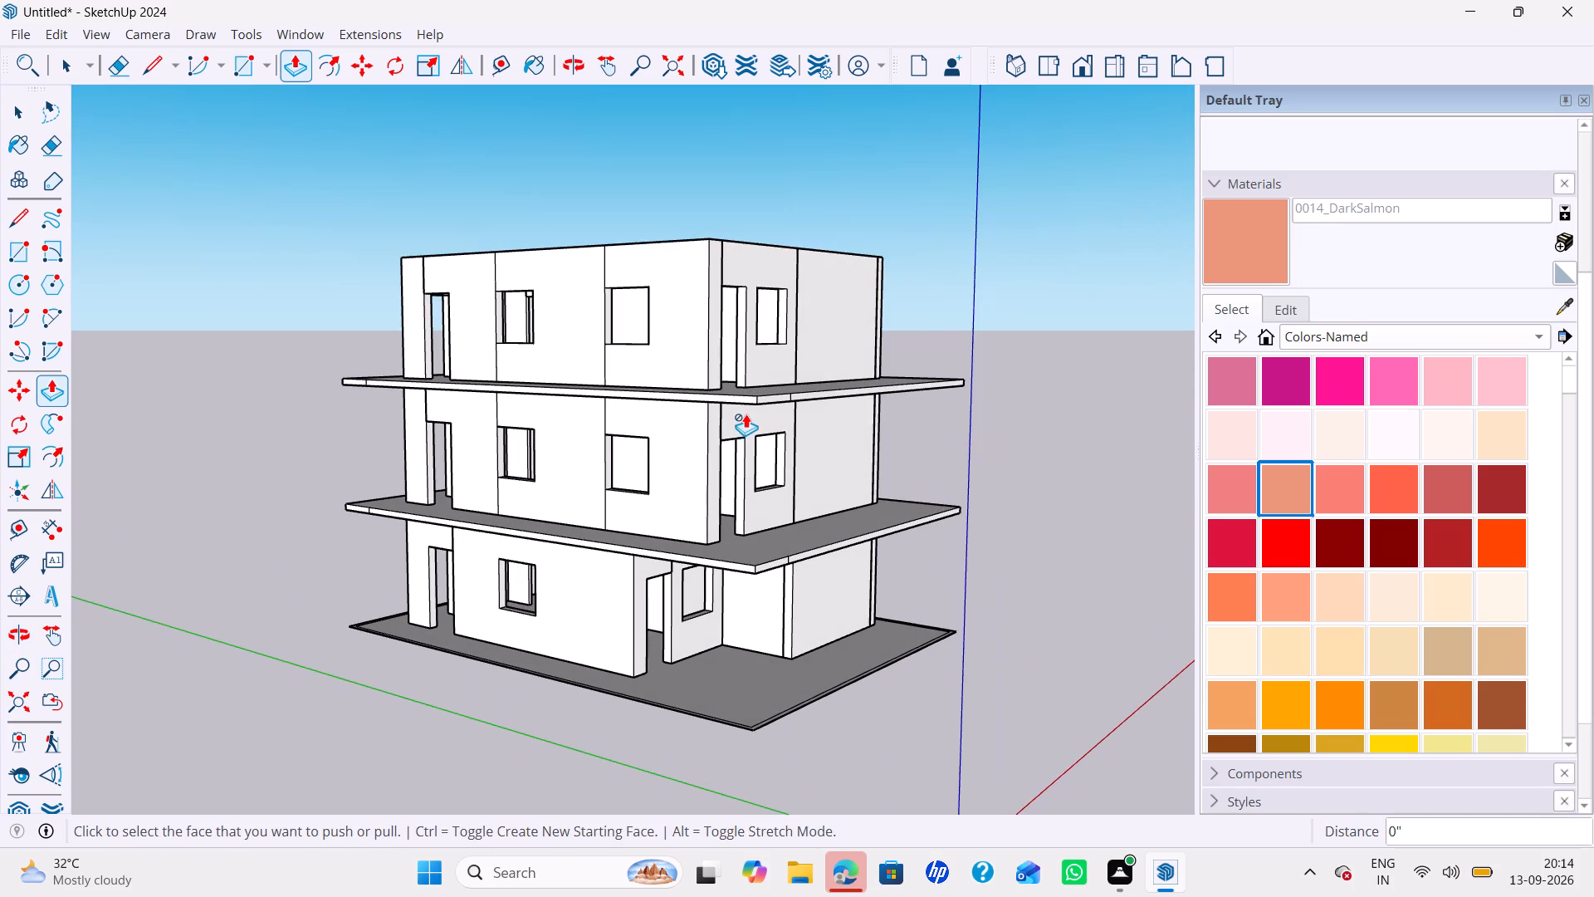
key("space")
scroll(746, 414, "down", 1)
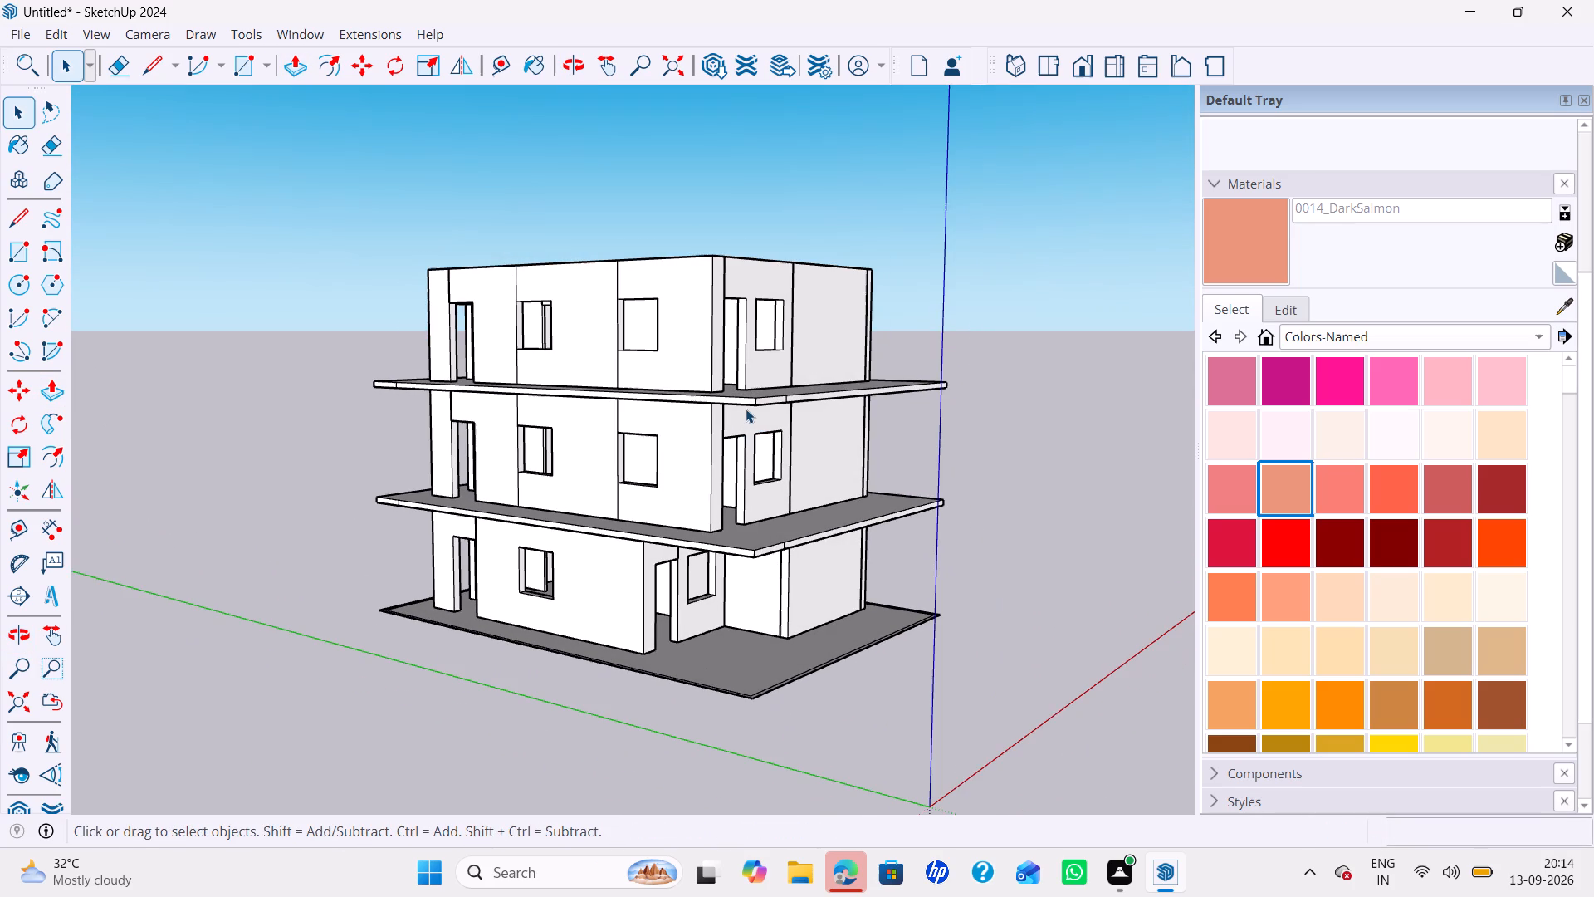
middle_click_drag(935, 464, 905, 495)
Inside the third-storey group, copy the floor slab straight up the blue axis above the walls as a roof slab, and close the group.
middle_click_drag(905, 495, 685, 734)
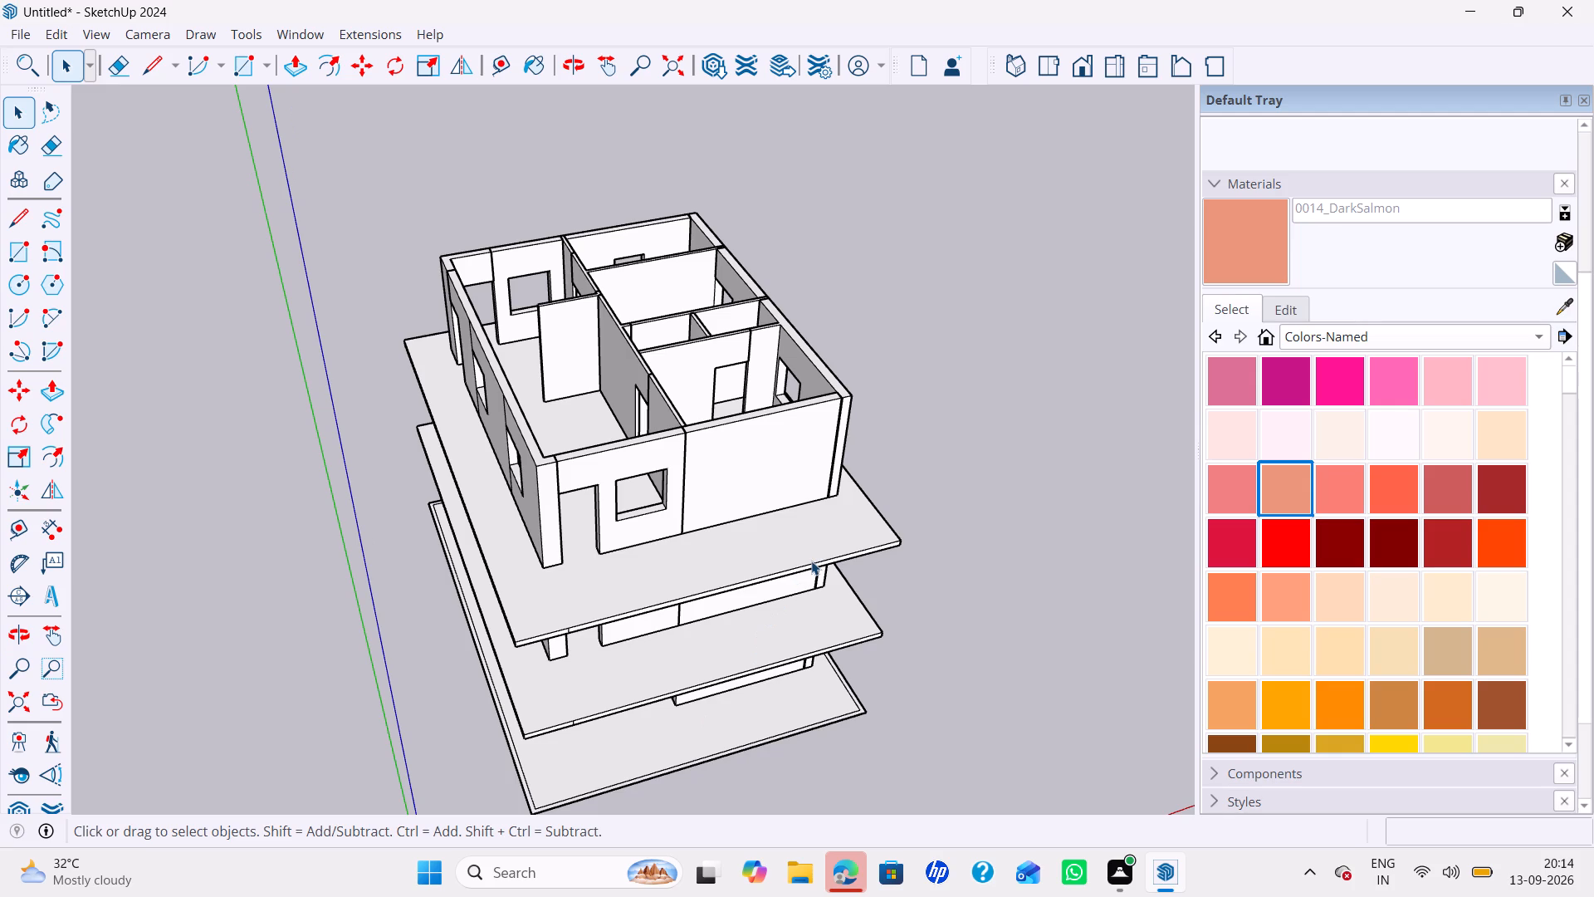
double_click(755, 570)
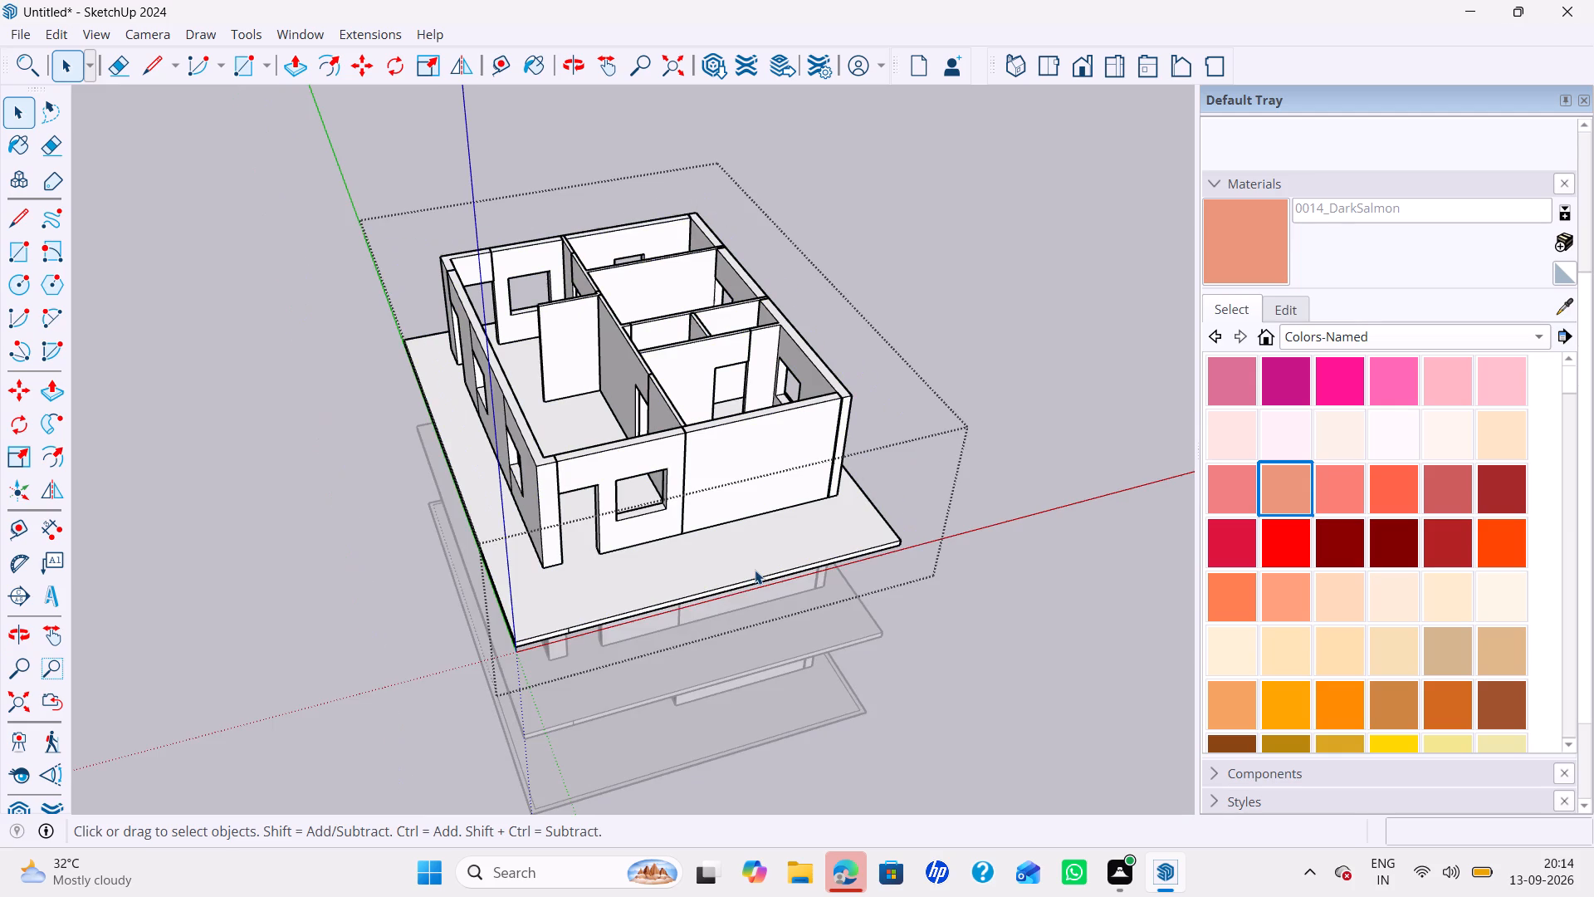
left_click(754, 565)
key("ctrl+c")
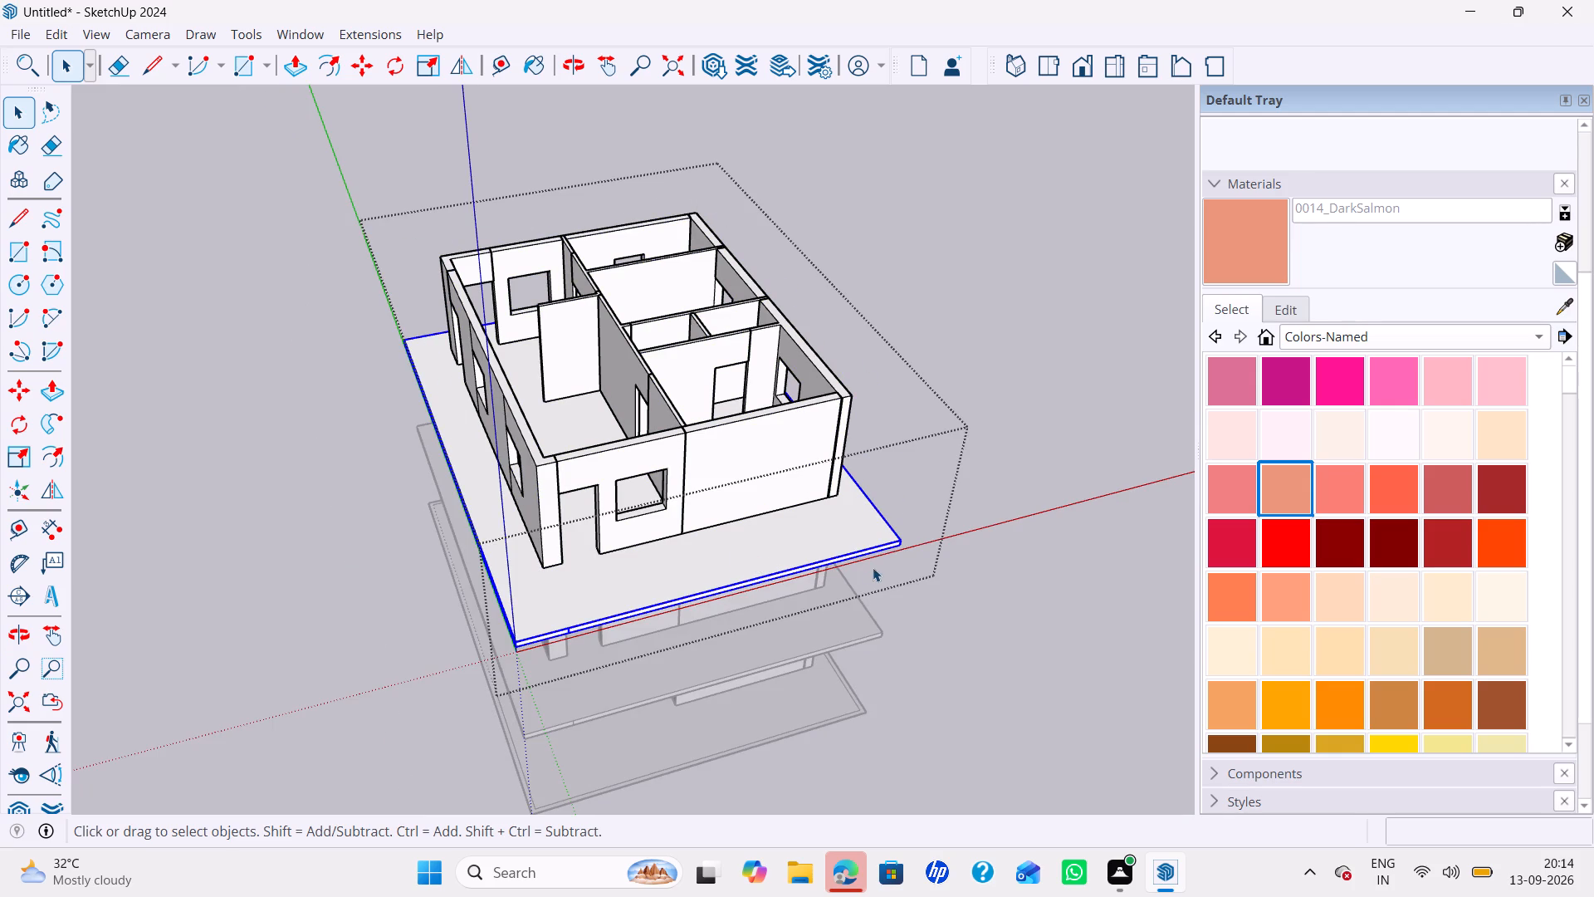
key("m")
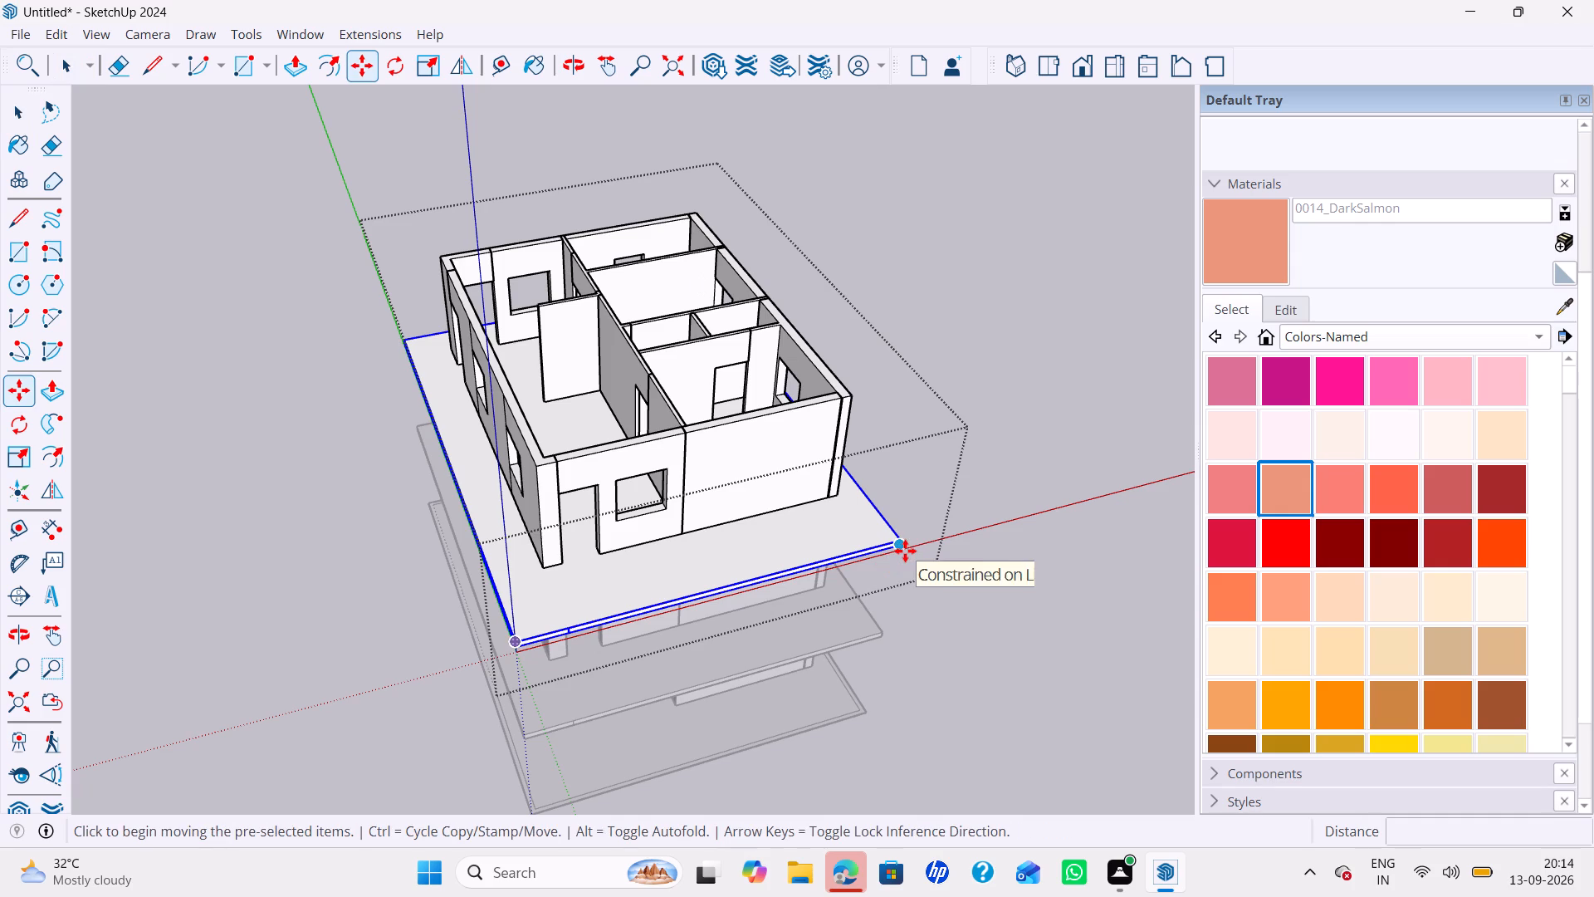
scroll(924, 595, "up", 3)
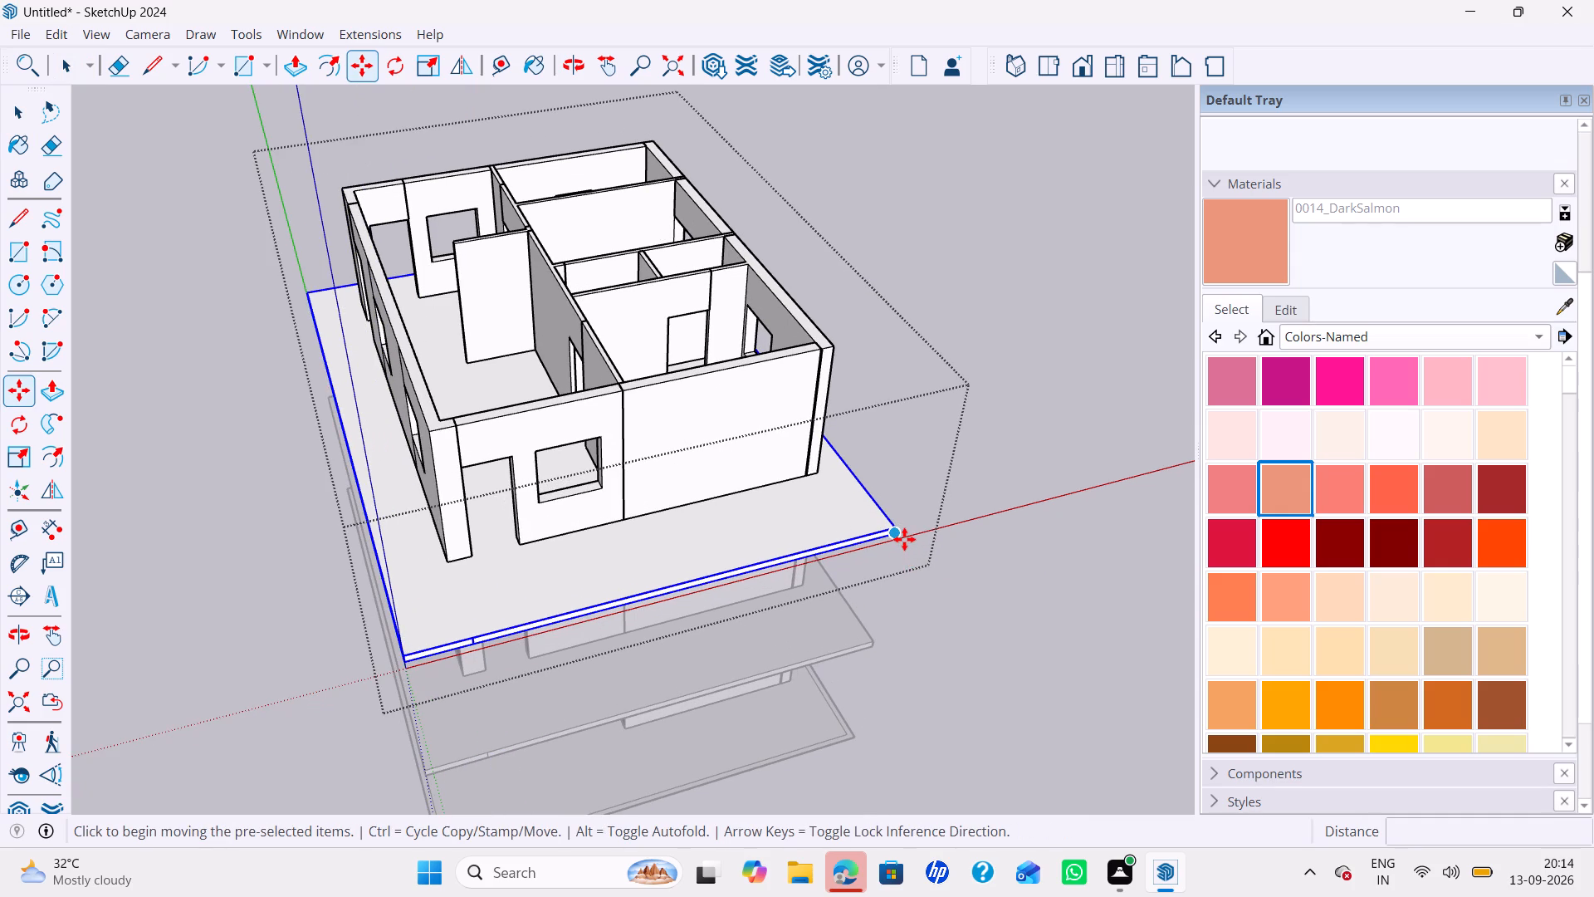
left_click(904, 539)
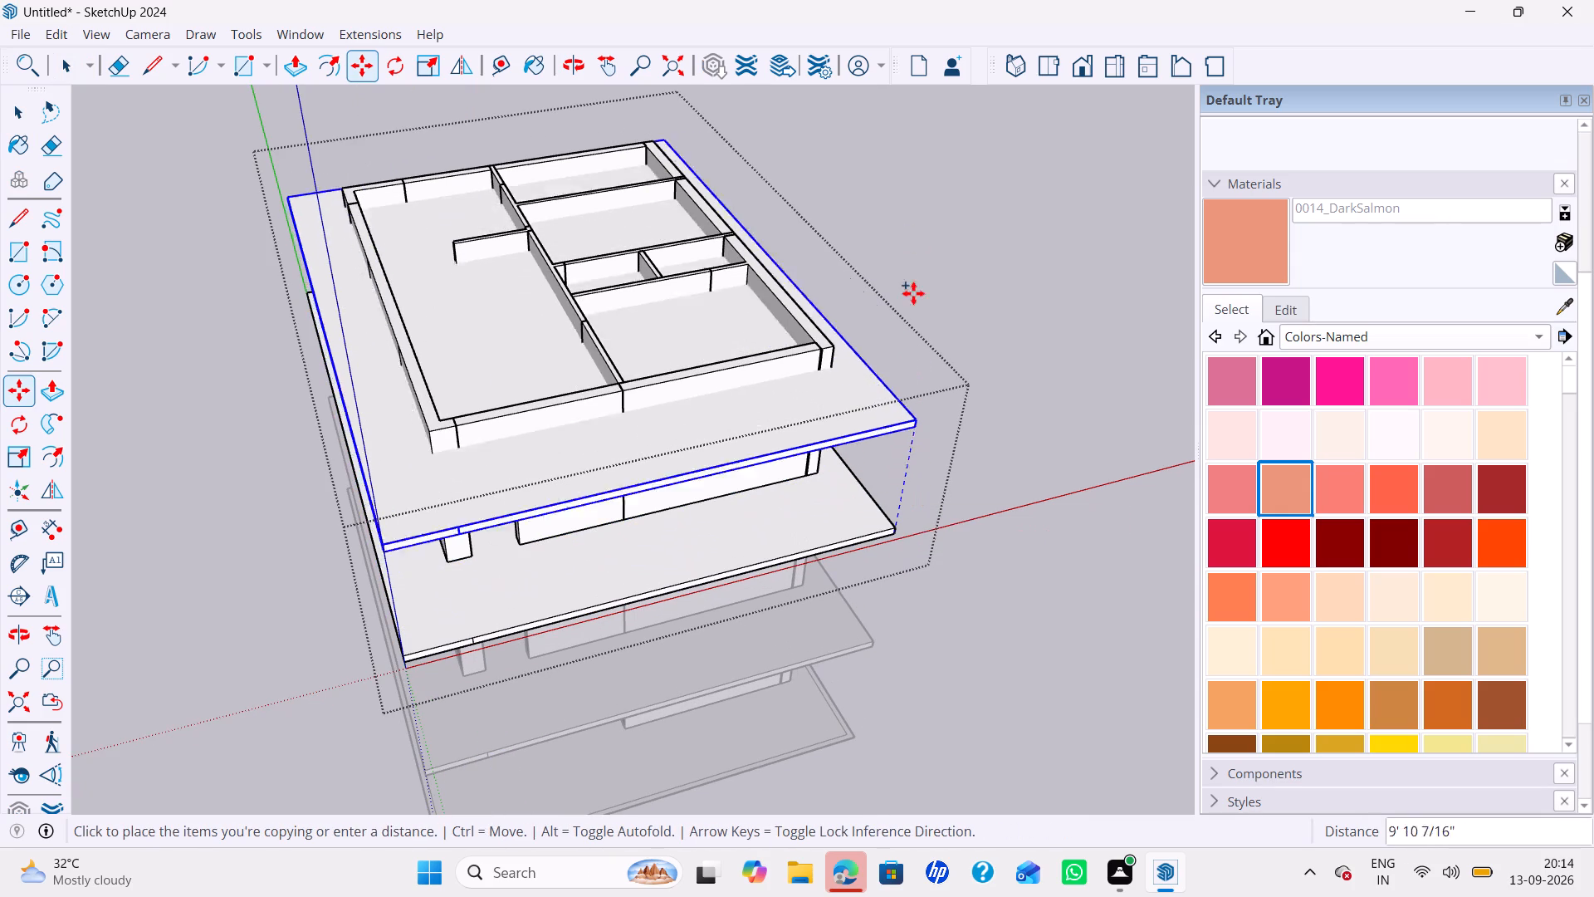
key("Up")
scroll(890, 257, "down", 3)
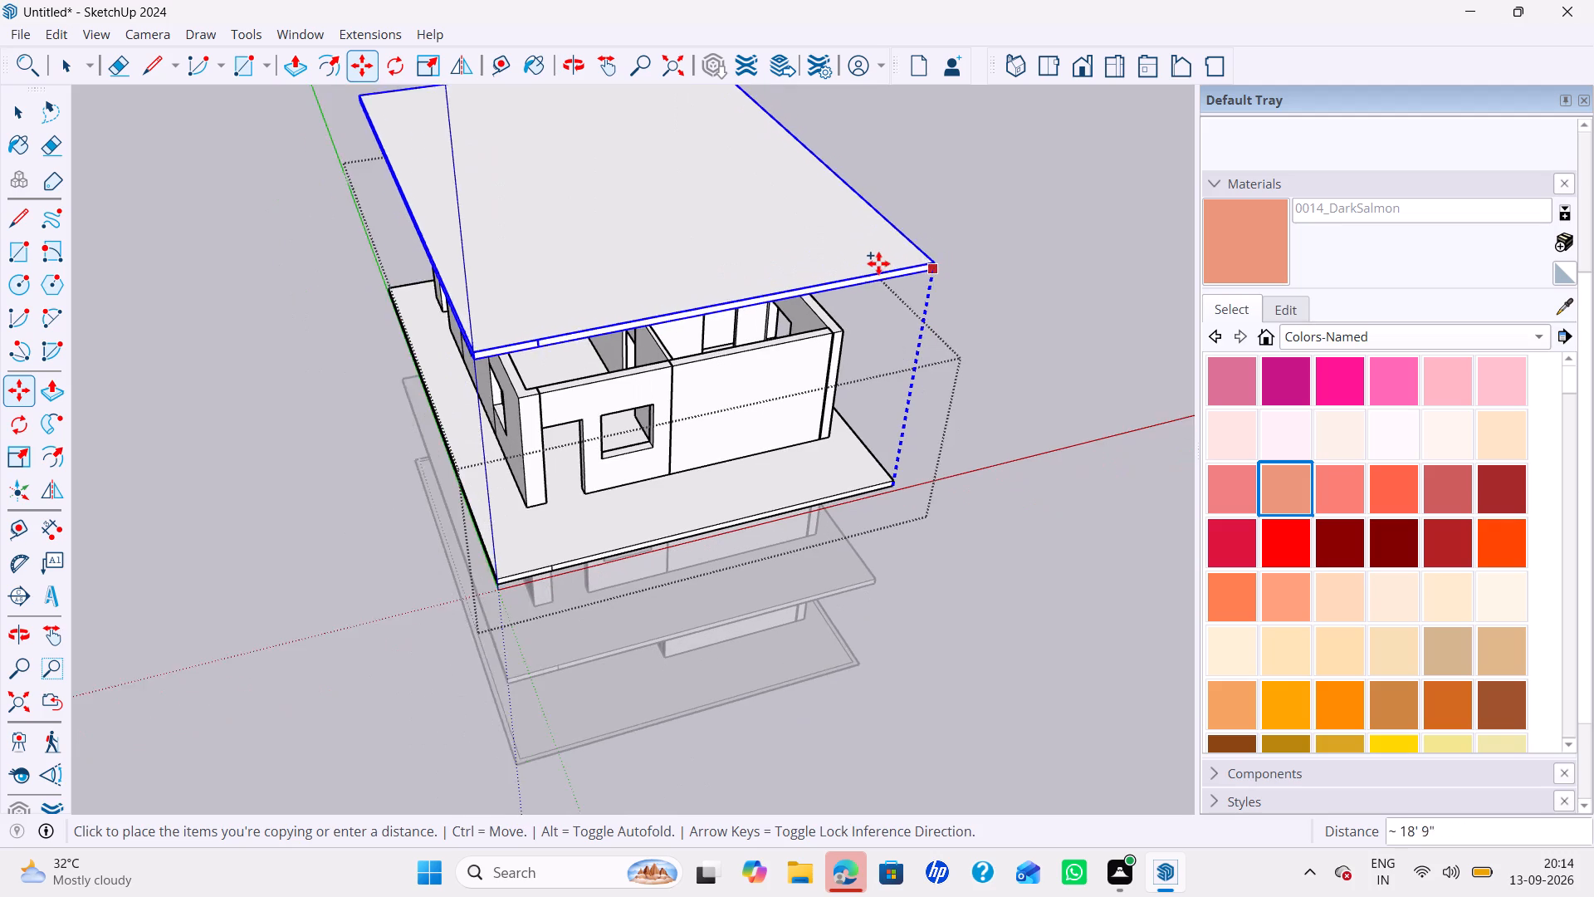
scroll(878, 263, "down", 1)
left_click(878, 235)
key("space")
scroll(878, 270, "down", 2)
middle_click_drag(885, 294, 880, 341, "shift")
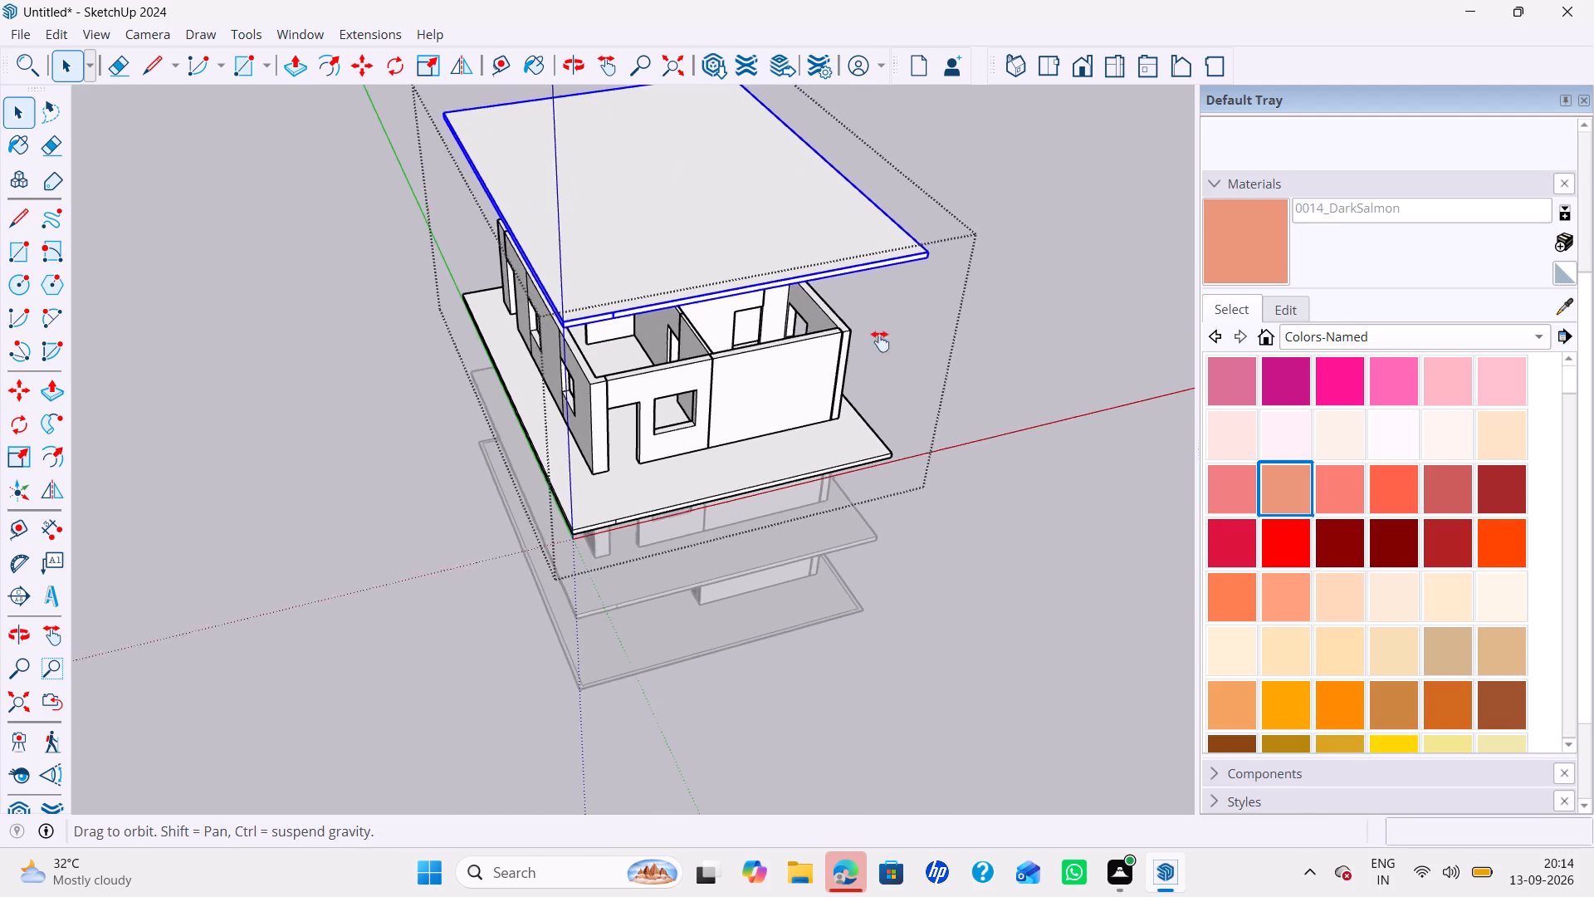
middle_click_drag(880, 341, 839, 421, "shift")
left_click(959, 350)
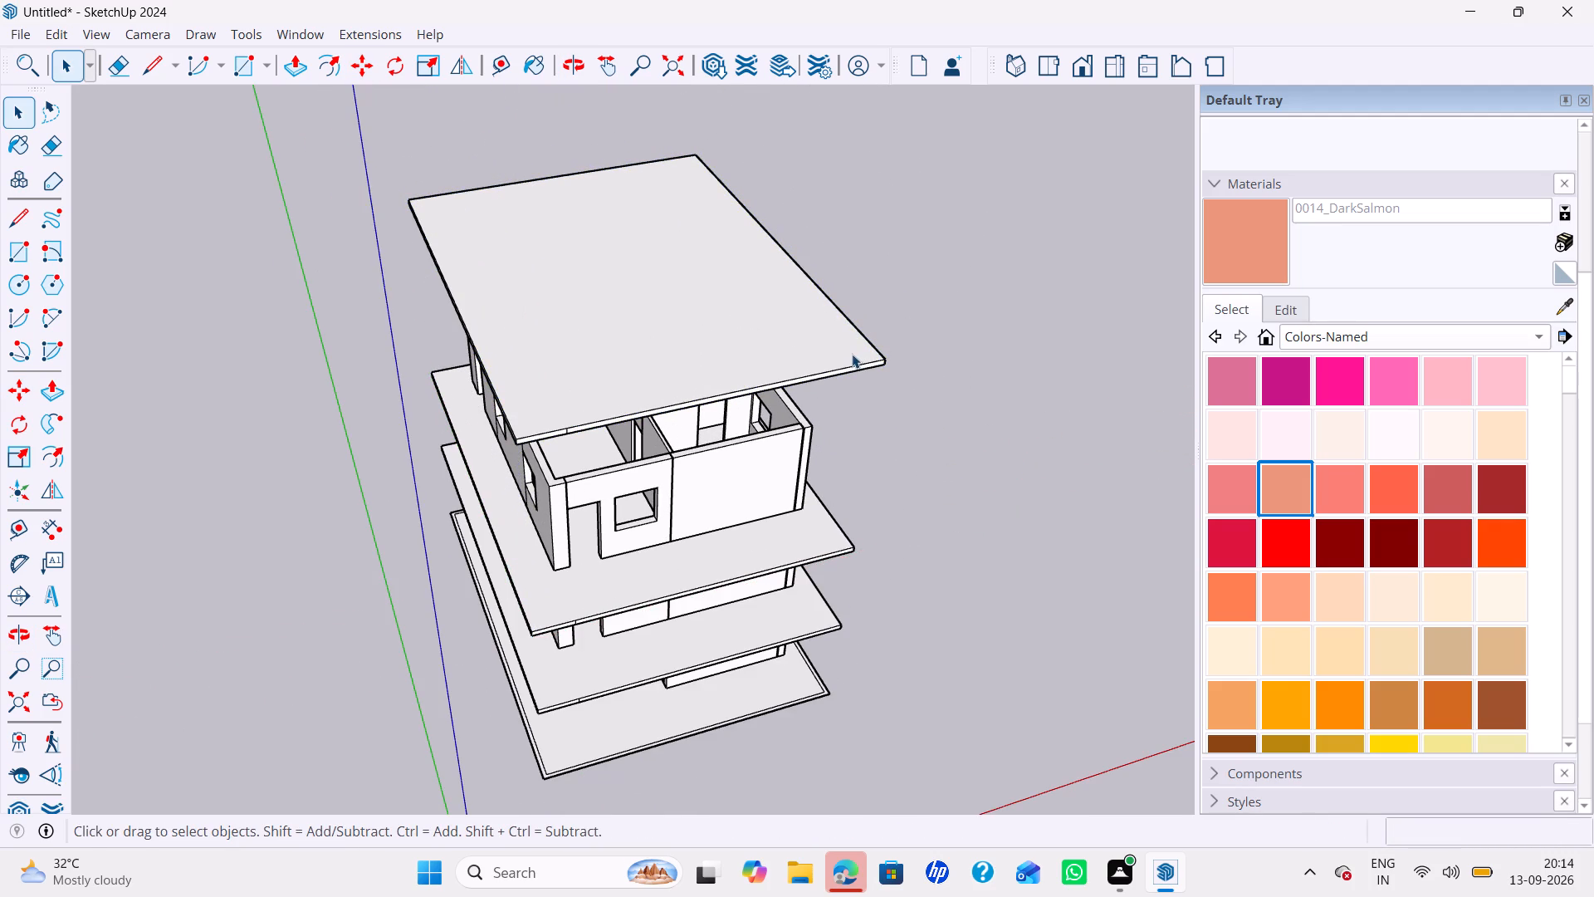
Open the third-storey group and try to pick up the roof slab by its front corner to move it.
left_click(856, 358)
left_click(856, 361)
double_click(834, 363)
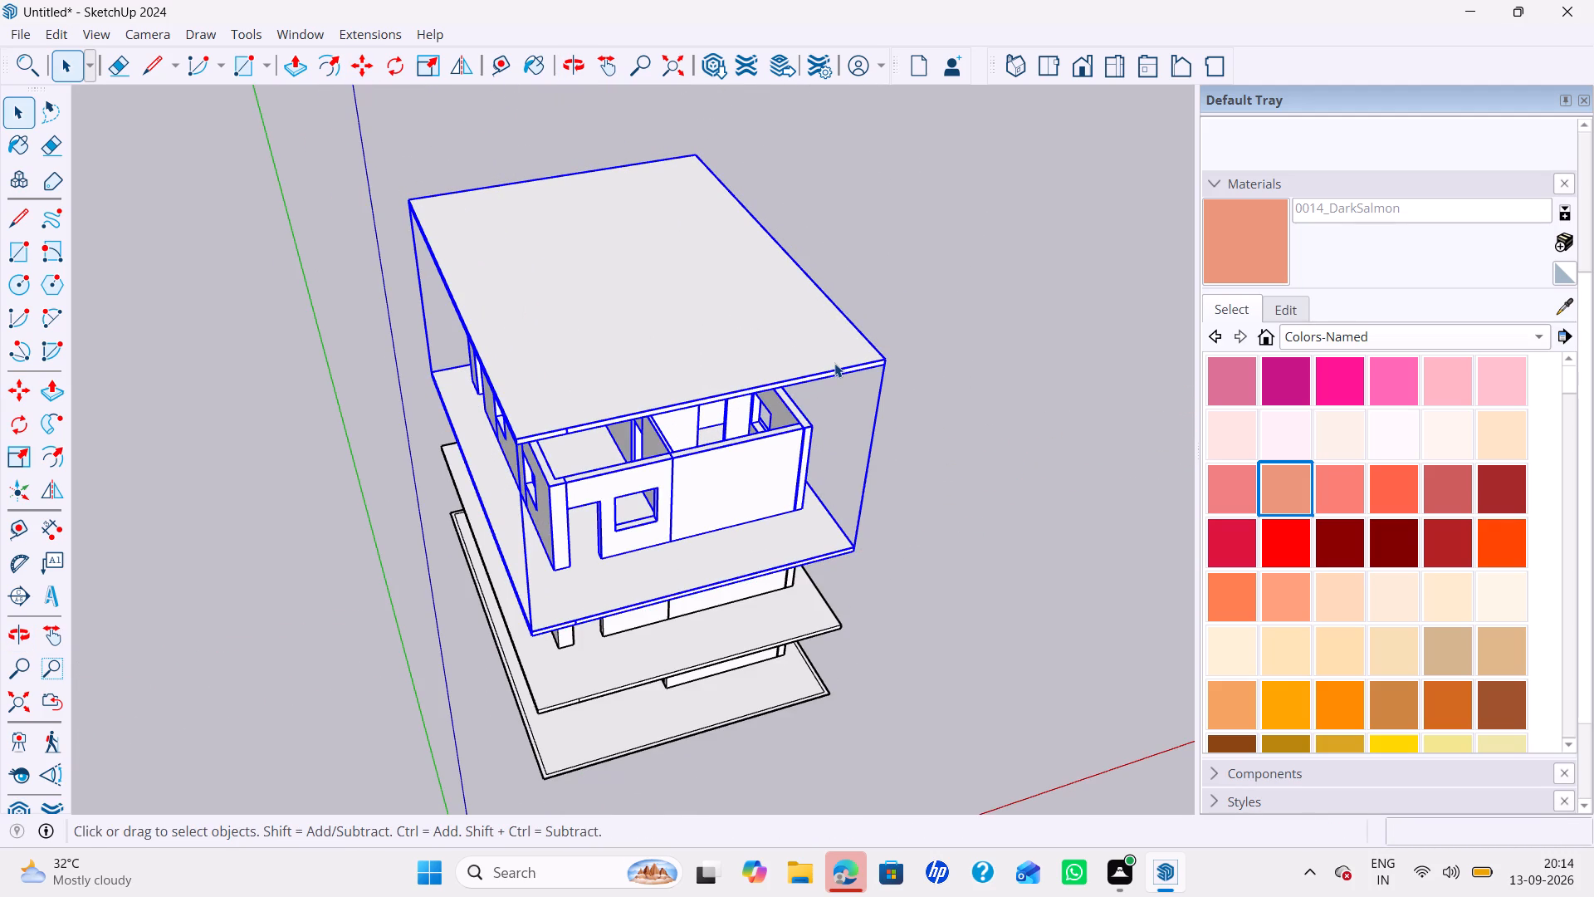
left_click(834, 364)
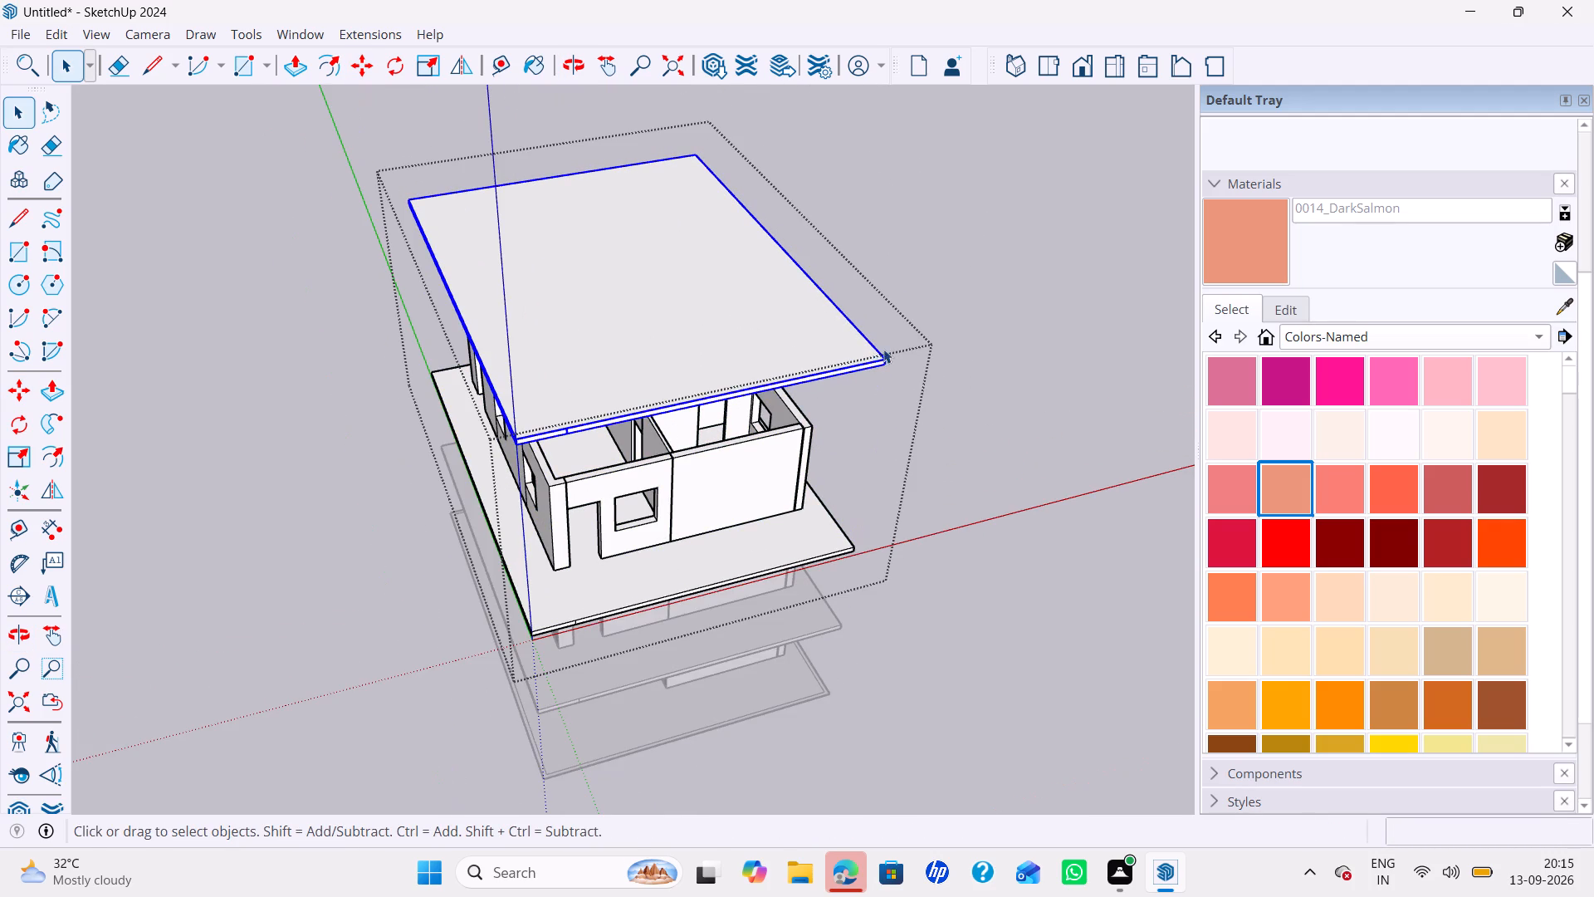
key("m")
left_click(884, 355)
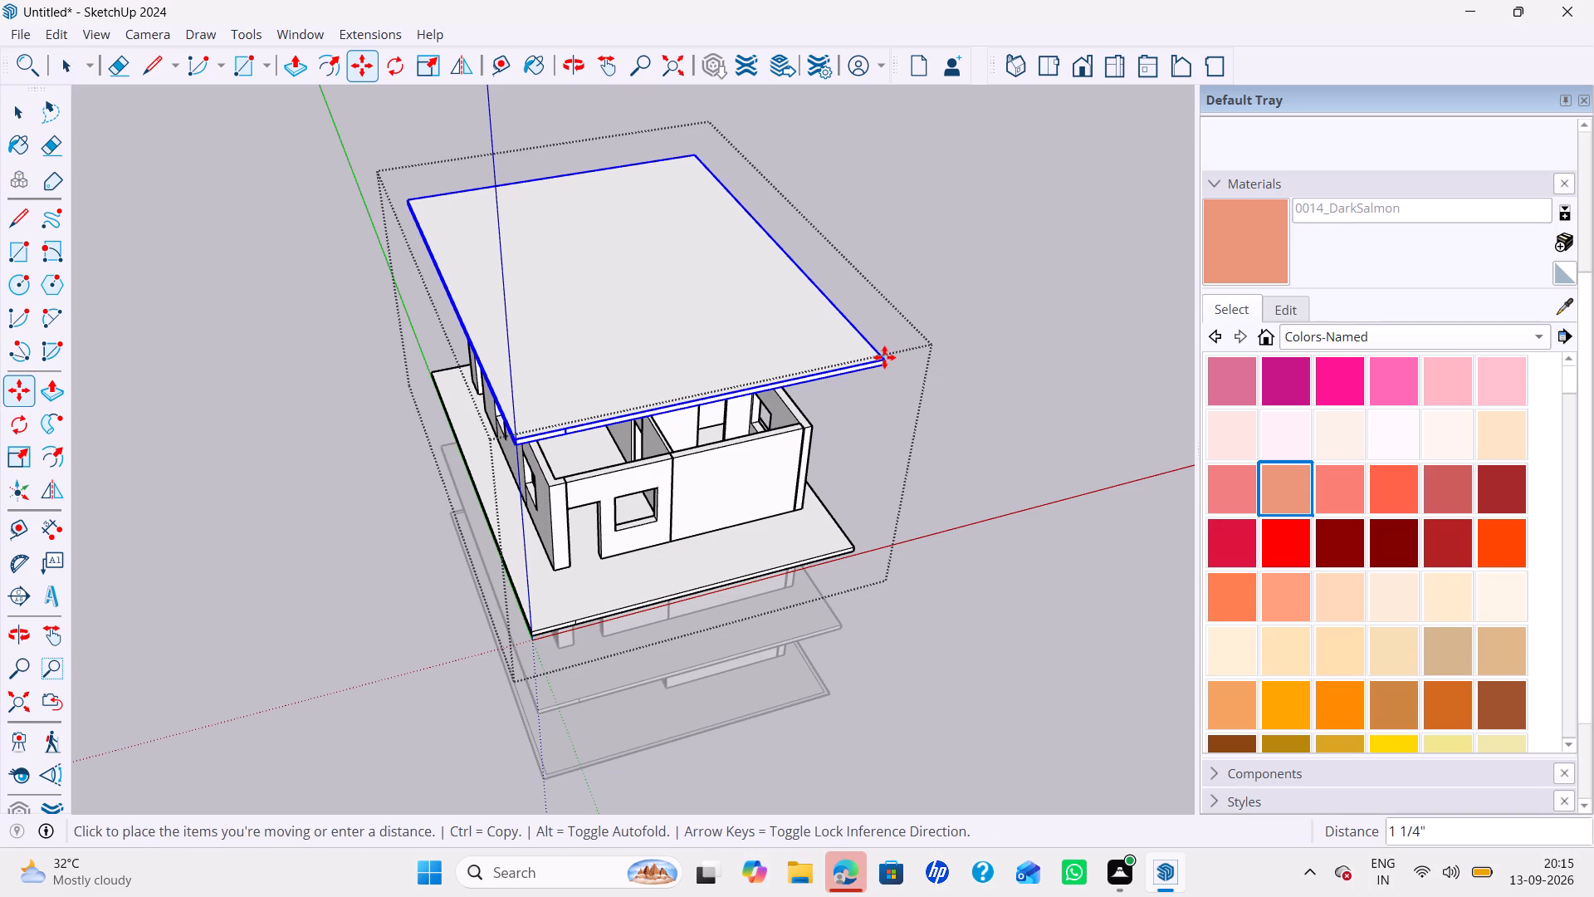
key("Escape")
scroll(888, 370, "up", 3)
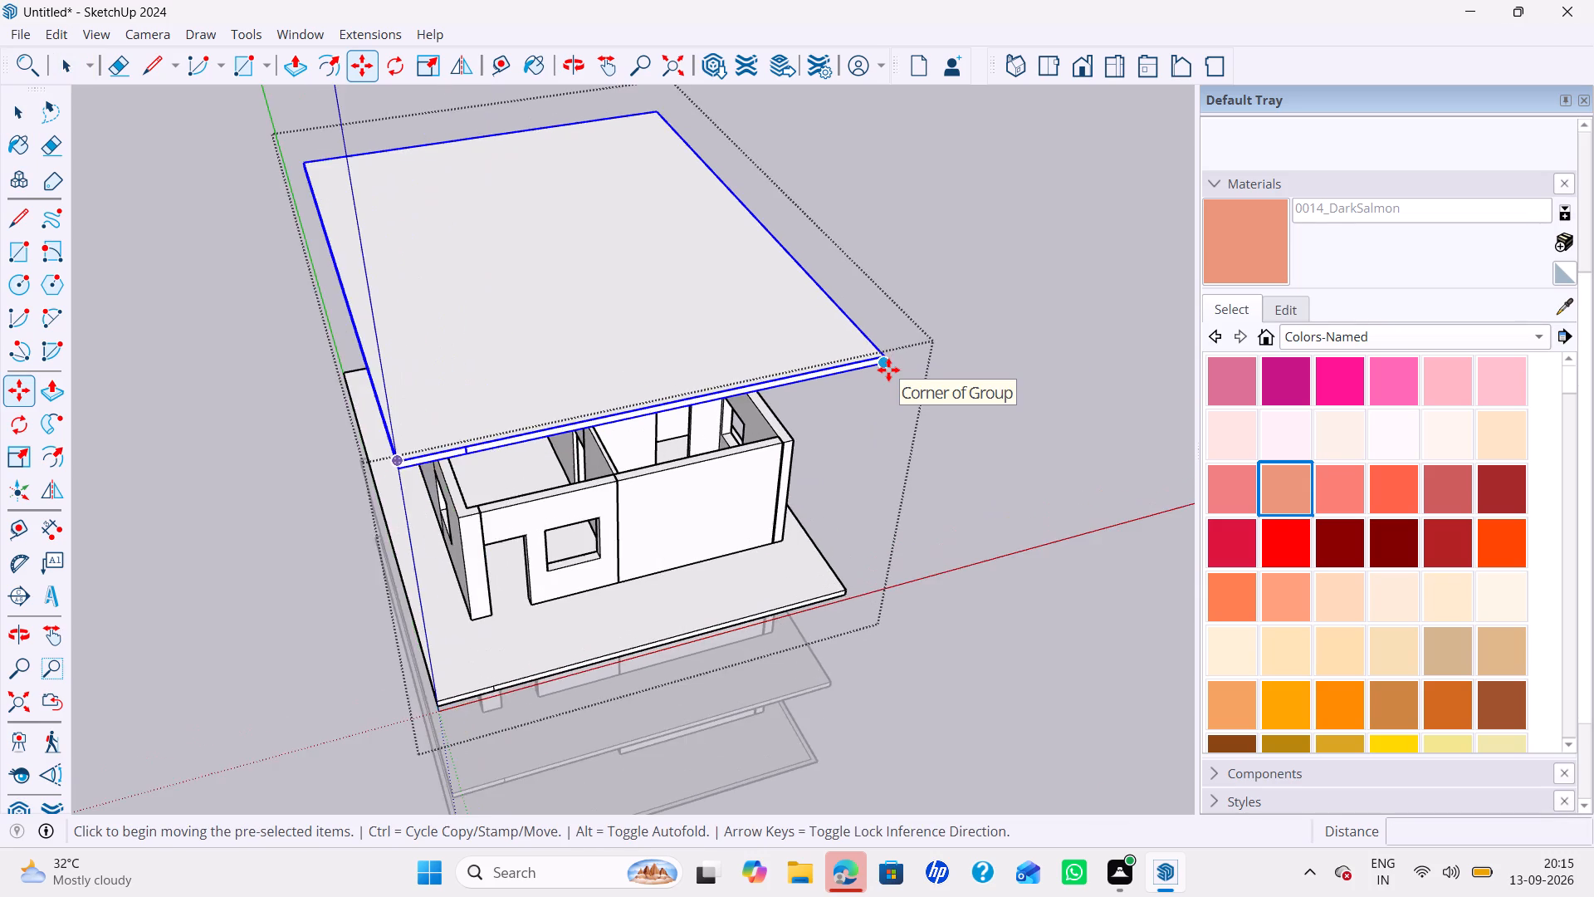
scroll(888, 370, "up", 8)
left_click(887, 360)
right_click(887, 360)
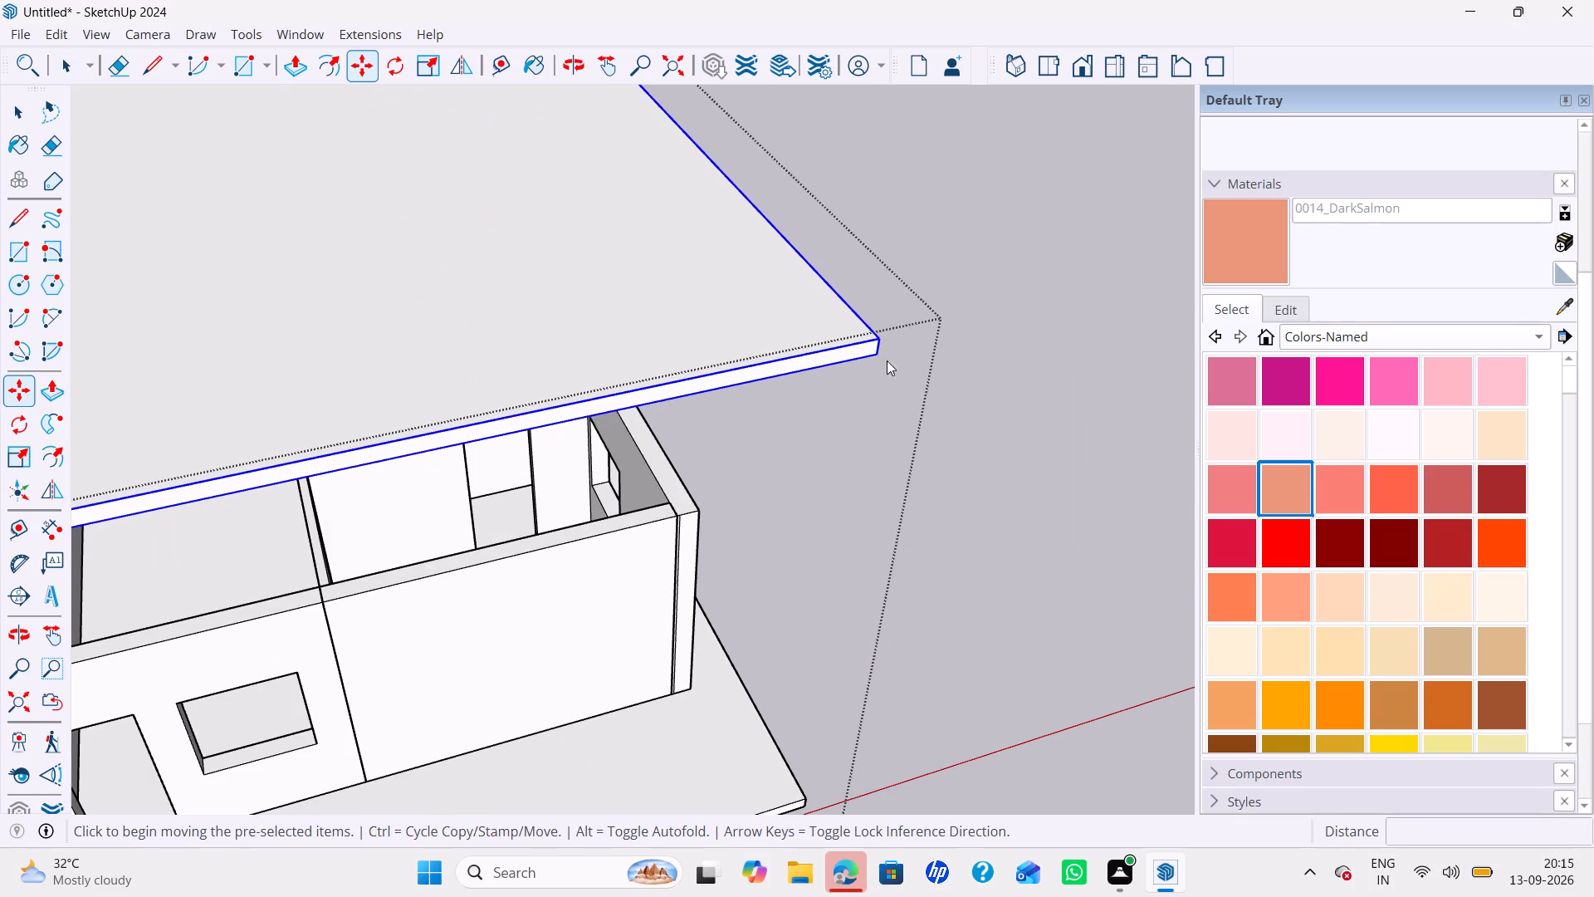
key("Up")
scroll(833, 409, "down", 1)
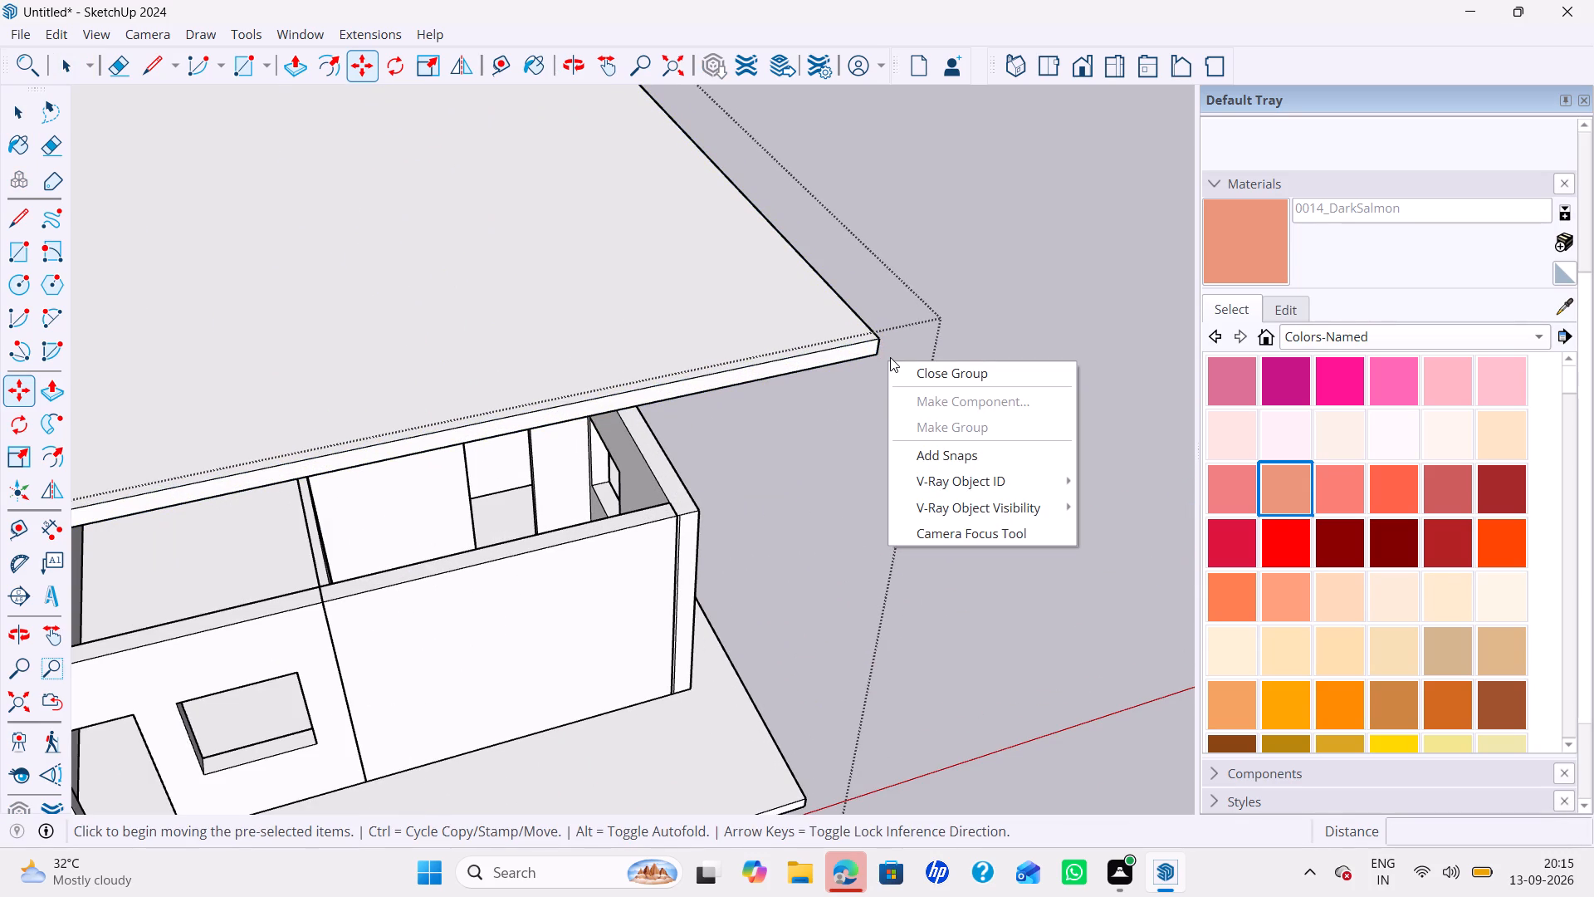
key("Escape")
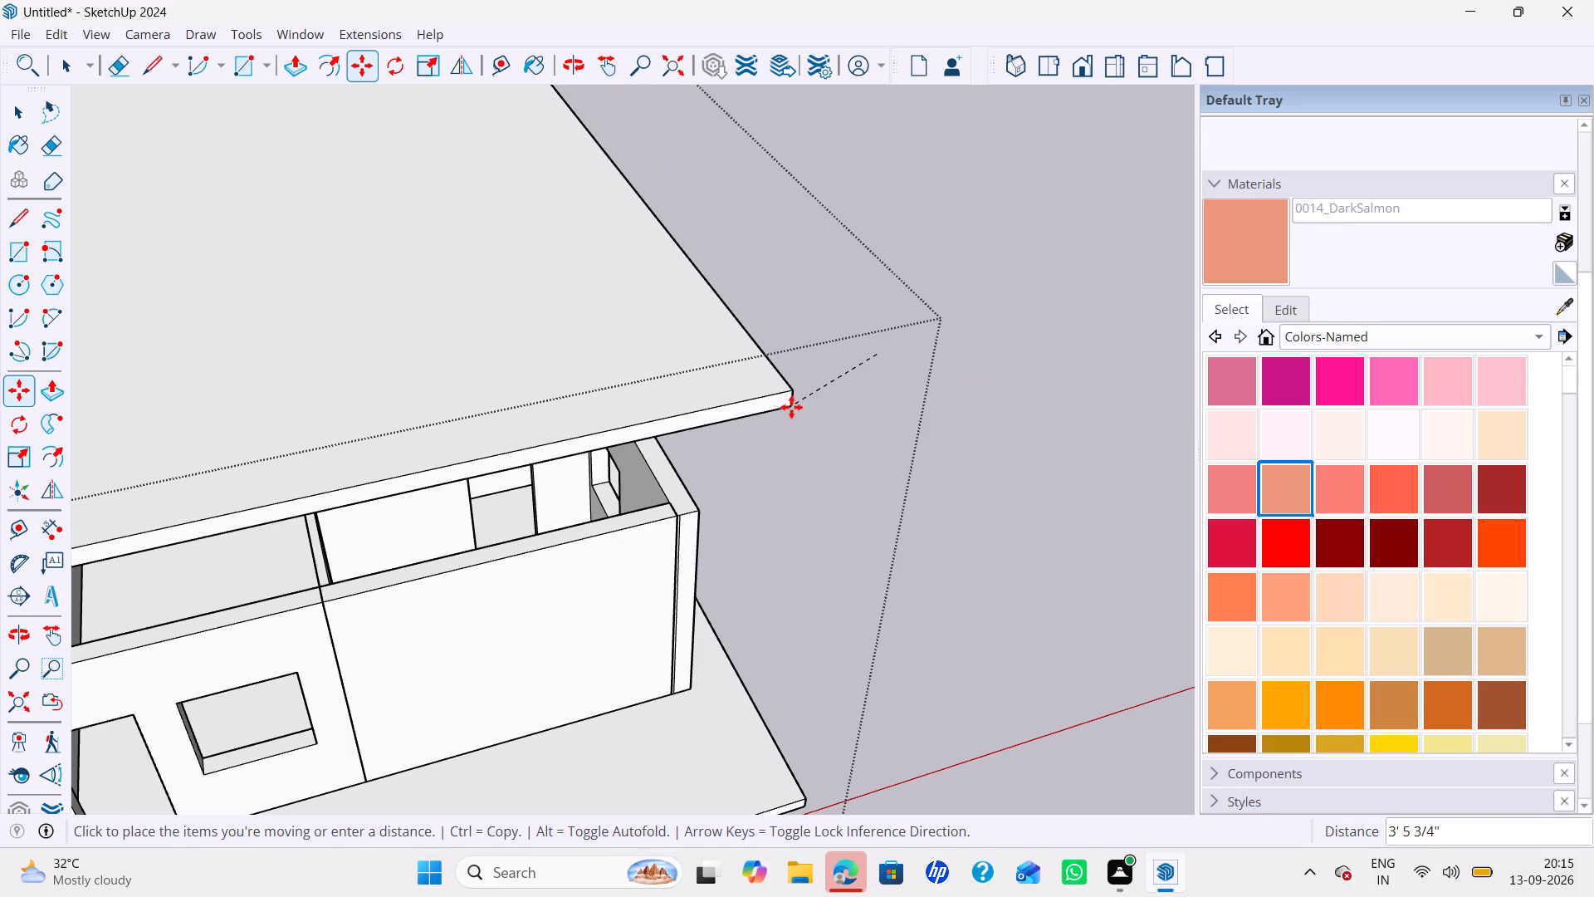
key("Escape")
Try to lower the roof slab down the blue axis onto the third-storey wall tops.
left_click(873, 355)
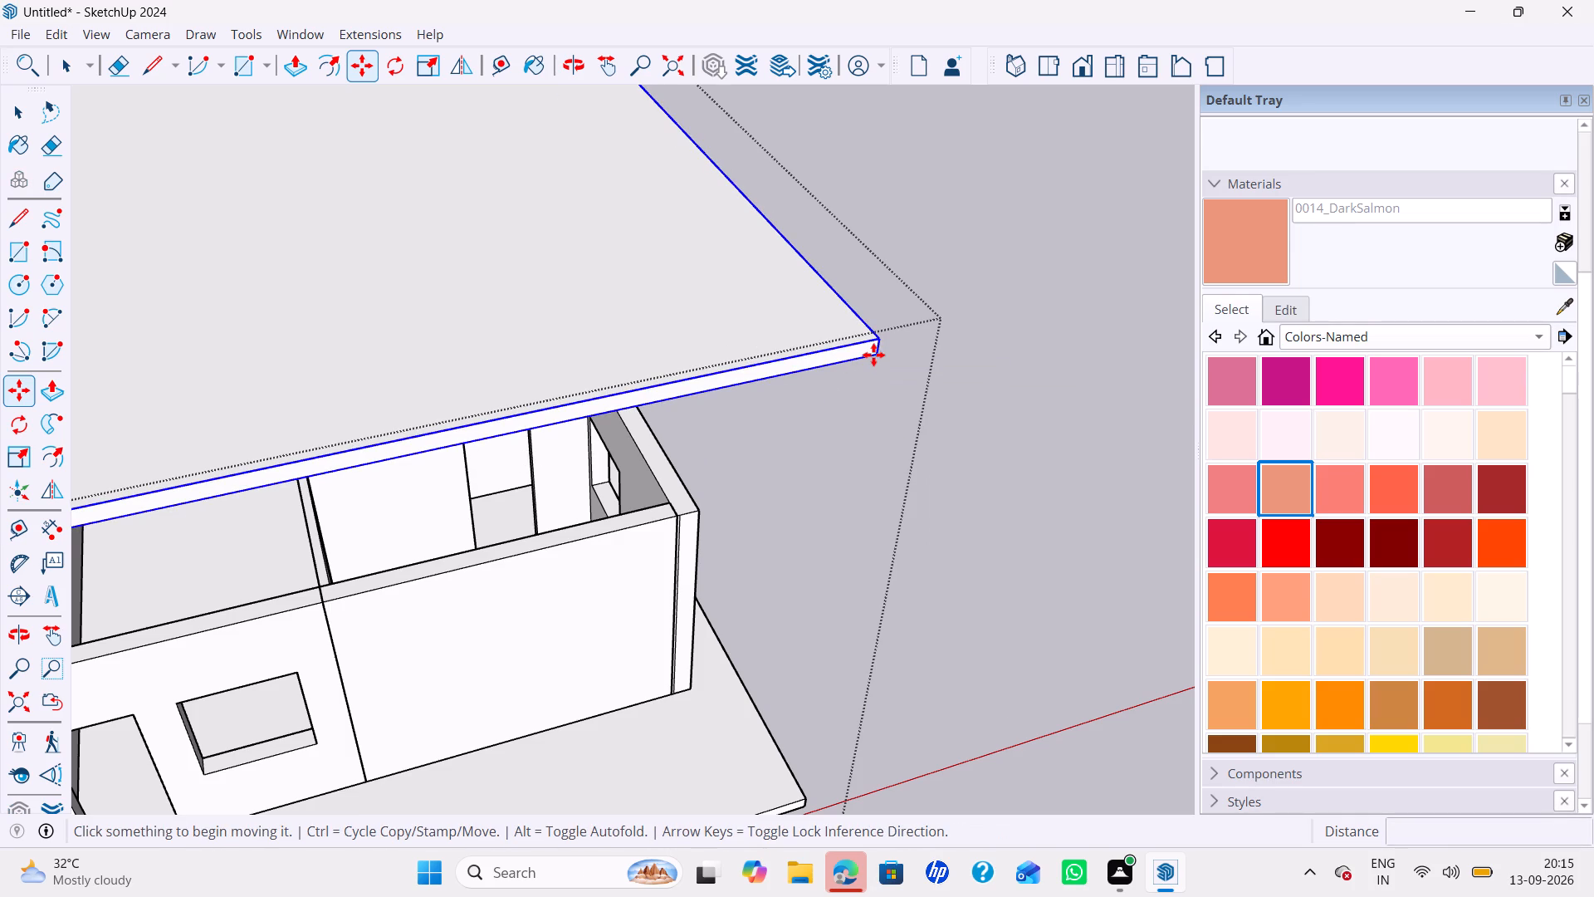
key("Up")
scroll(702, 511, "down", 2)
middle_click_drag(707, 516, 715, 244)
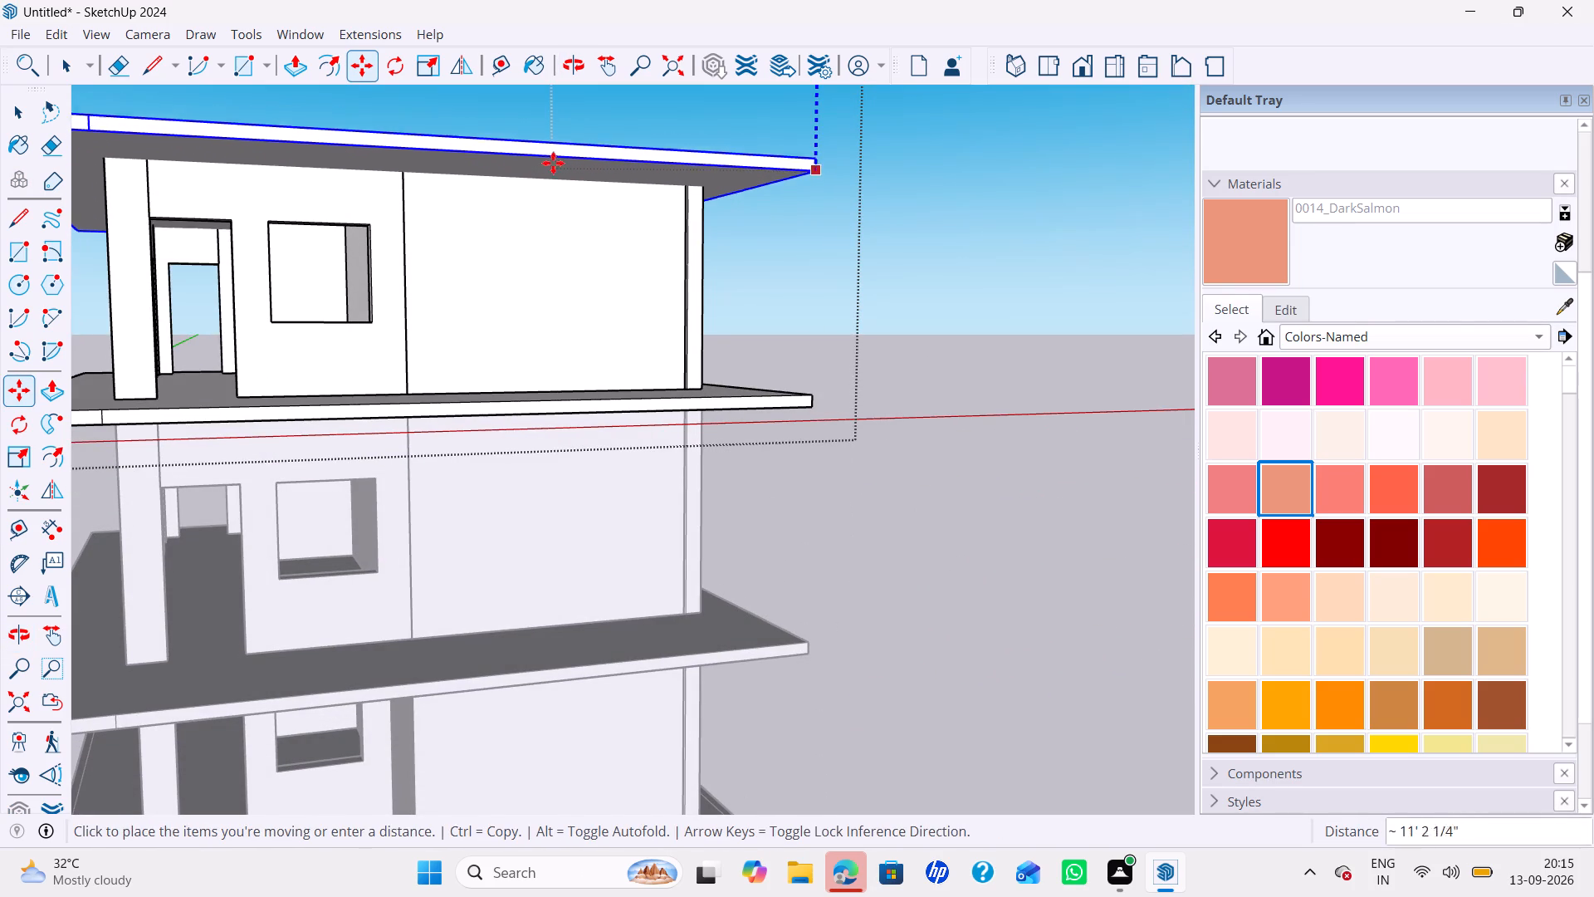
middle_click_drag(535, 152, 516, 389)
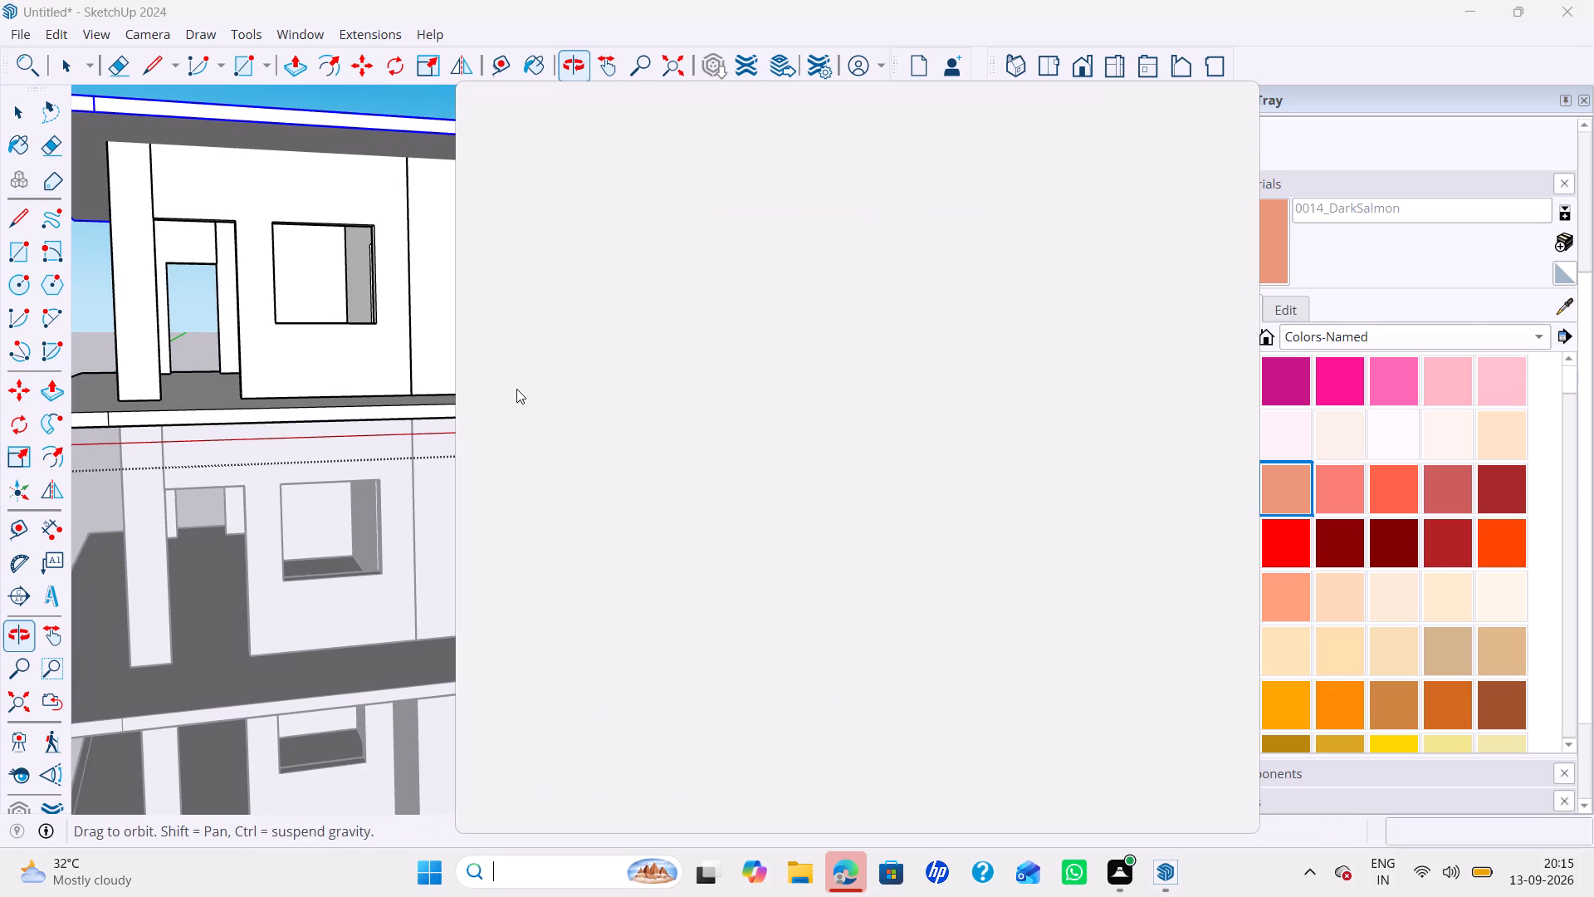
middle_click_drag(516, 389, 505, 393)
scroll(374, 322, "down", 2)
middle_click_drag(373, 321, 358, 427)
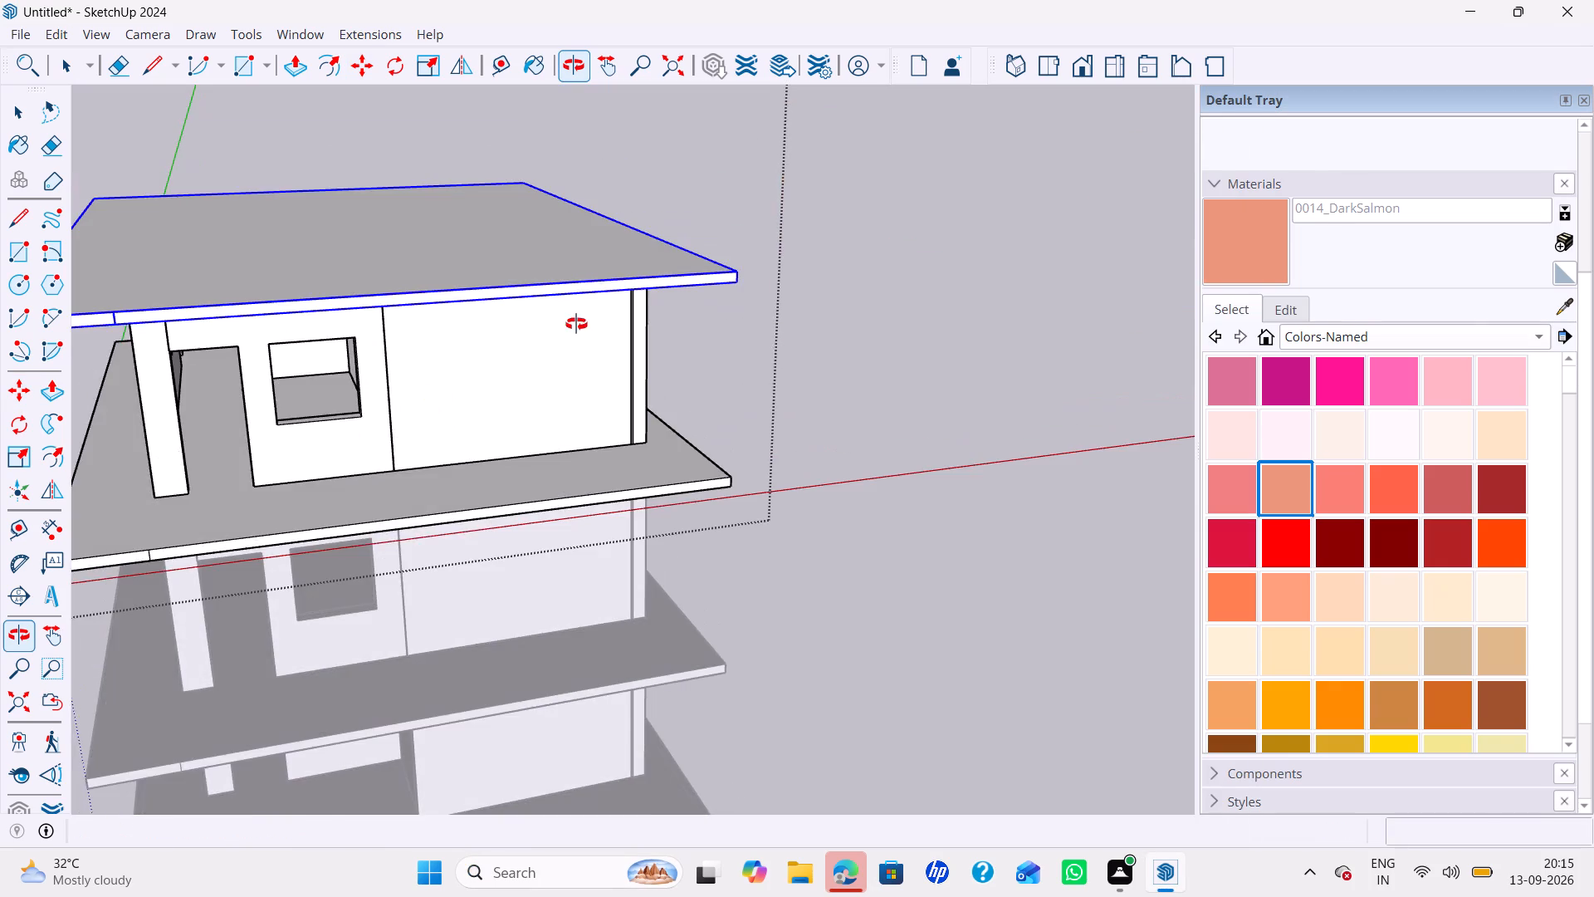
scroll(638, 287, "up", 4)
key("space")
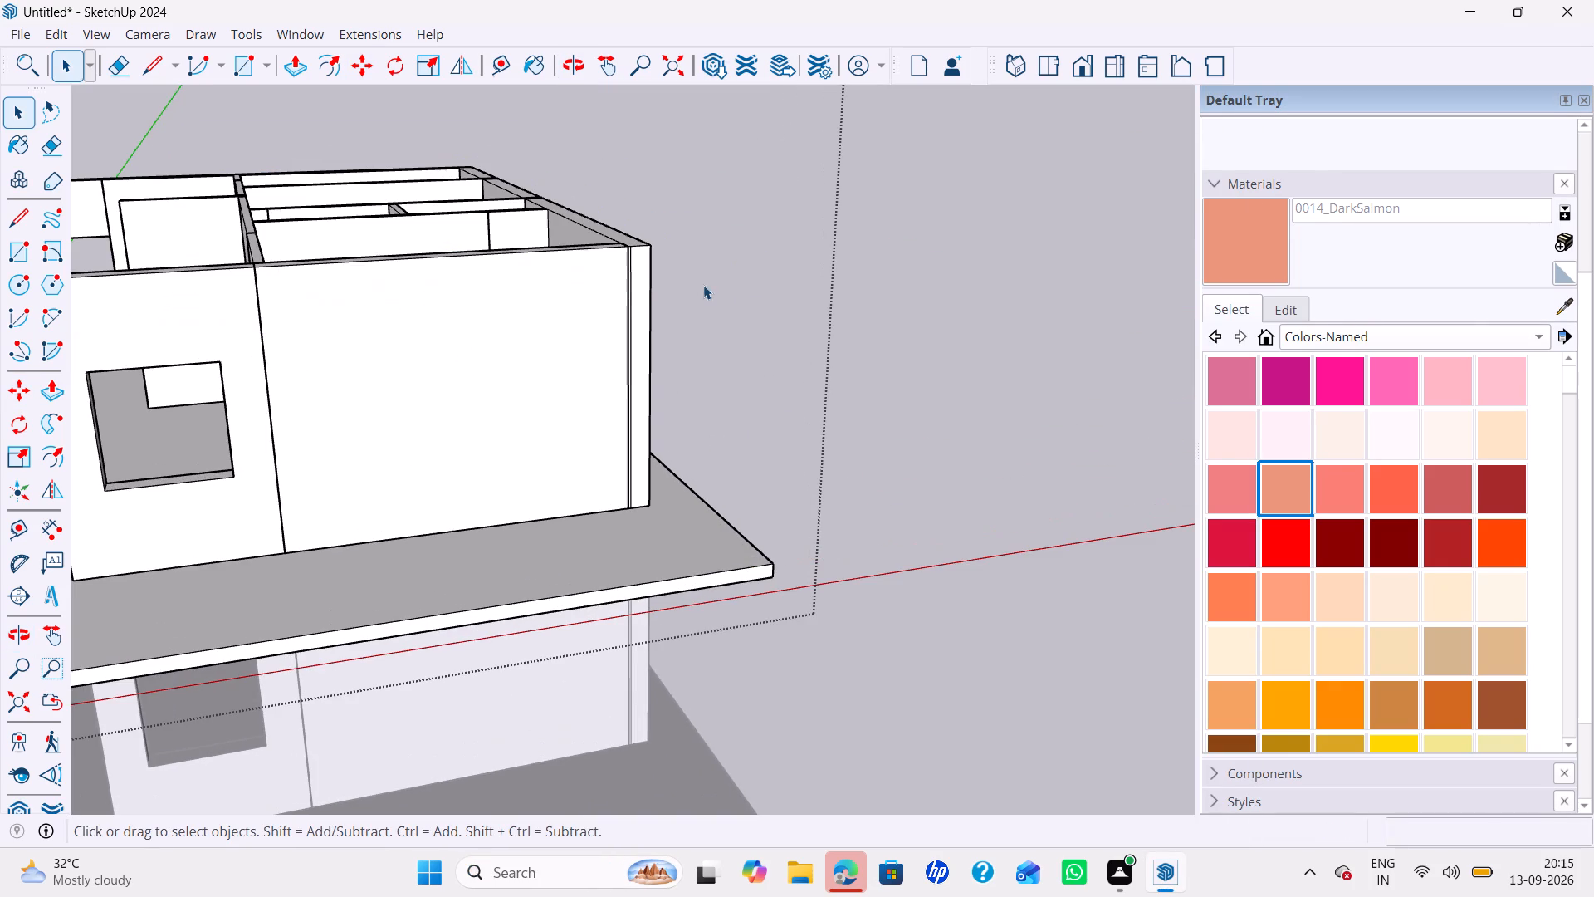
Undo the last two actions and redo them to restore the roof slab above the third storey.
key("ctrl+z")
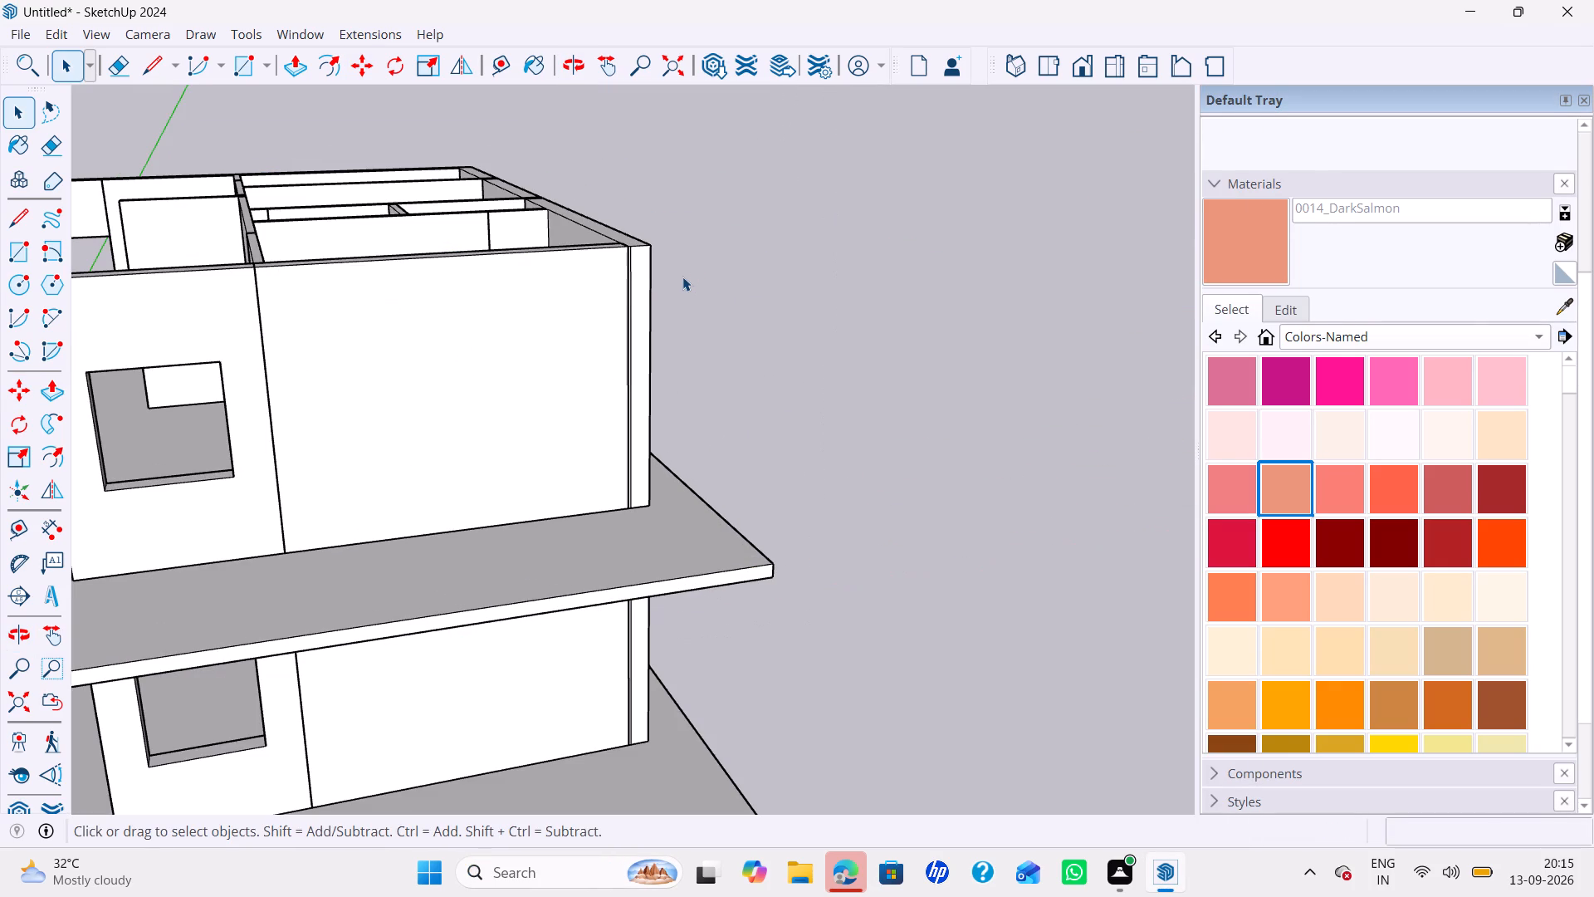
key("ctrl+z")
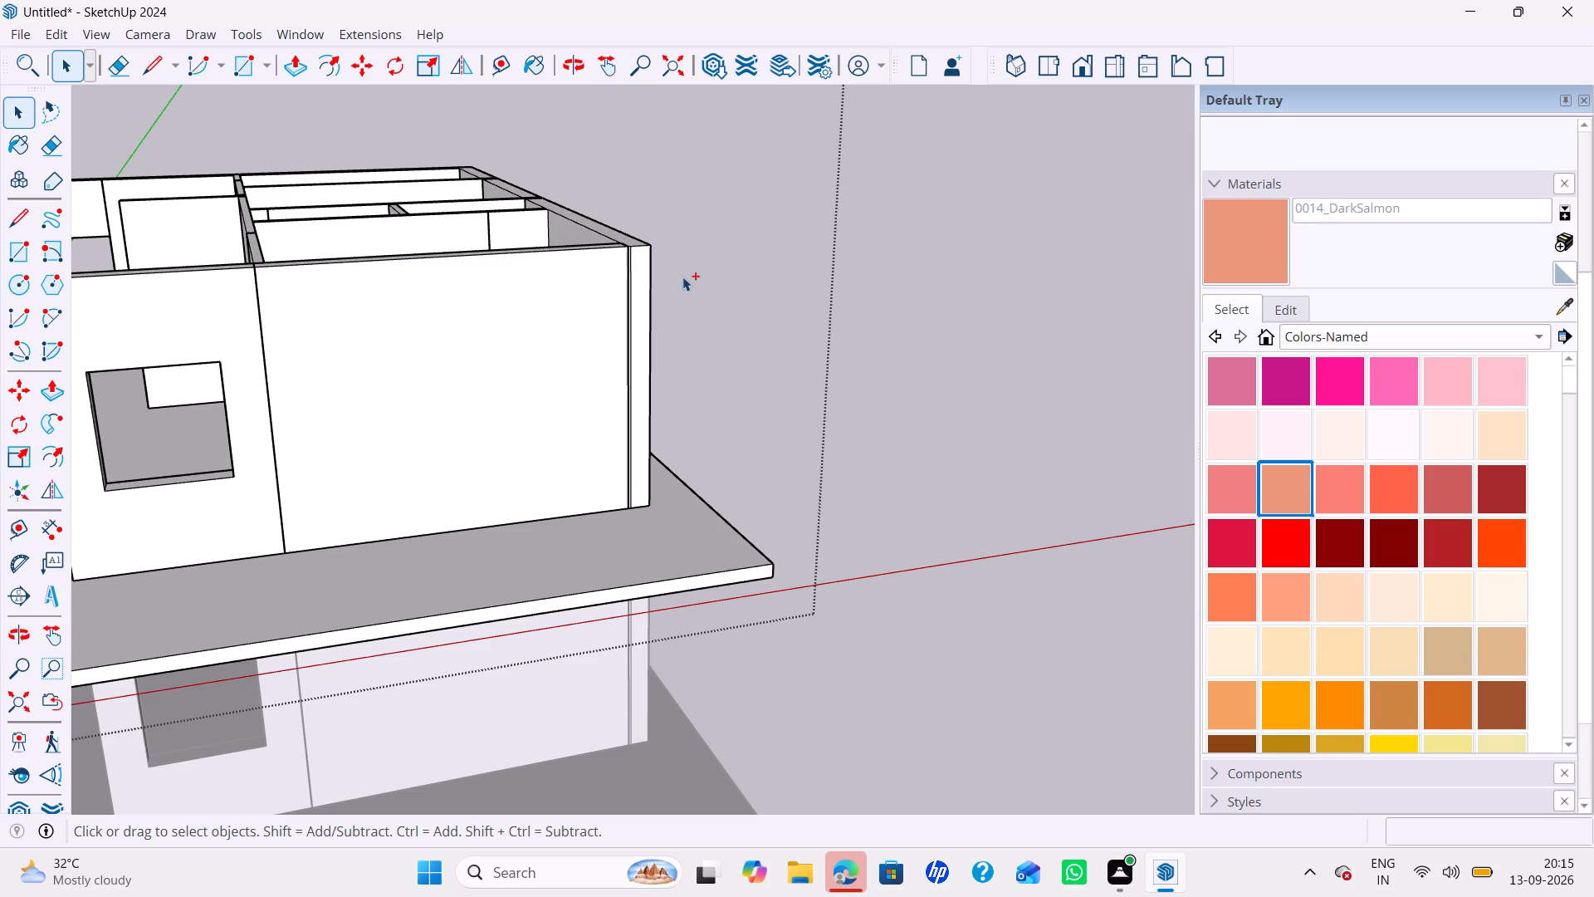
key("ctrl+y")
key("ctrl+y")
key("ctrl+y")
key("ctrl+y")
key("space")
Lower the roof slab about 10' 5 9/16" down the blue axis onto the third-storey wall tops.
scroll(732, 409, "down", 5)
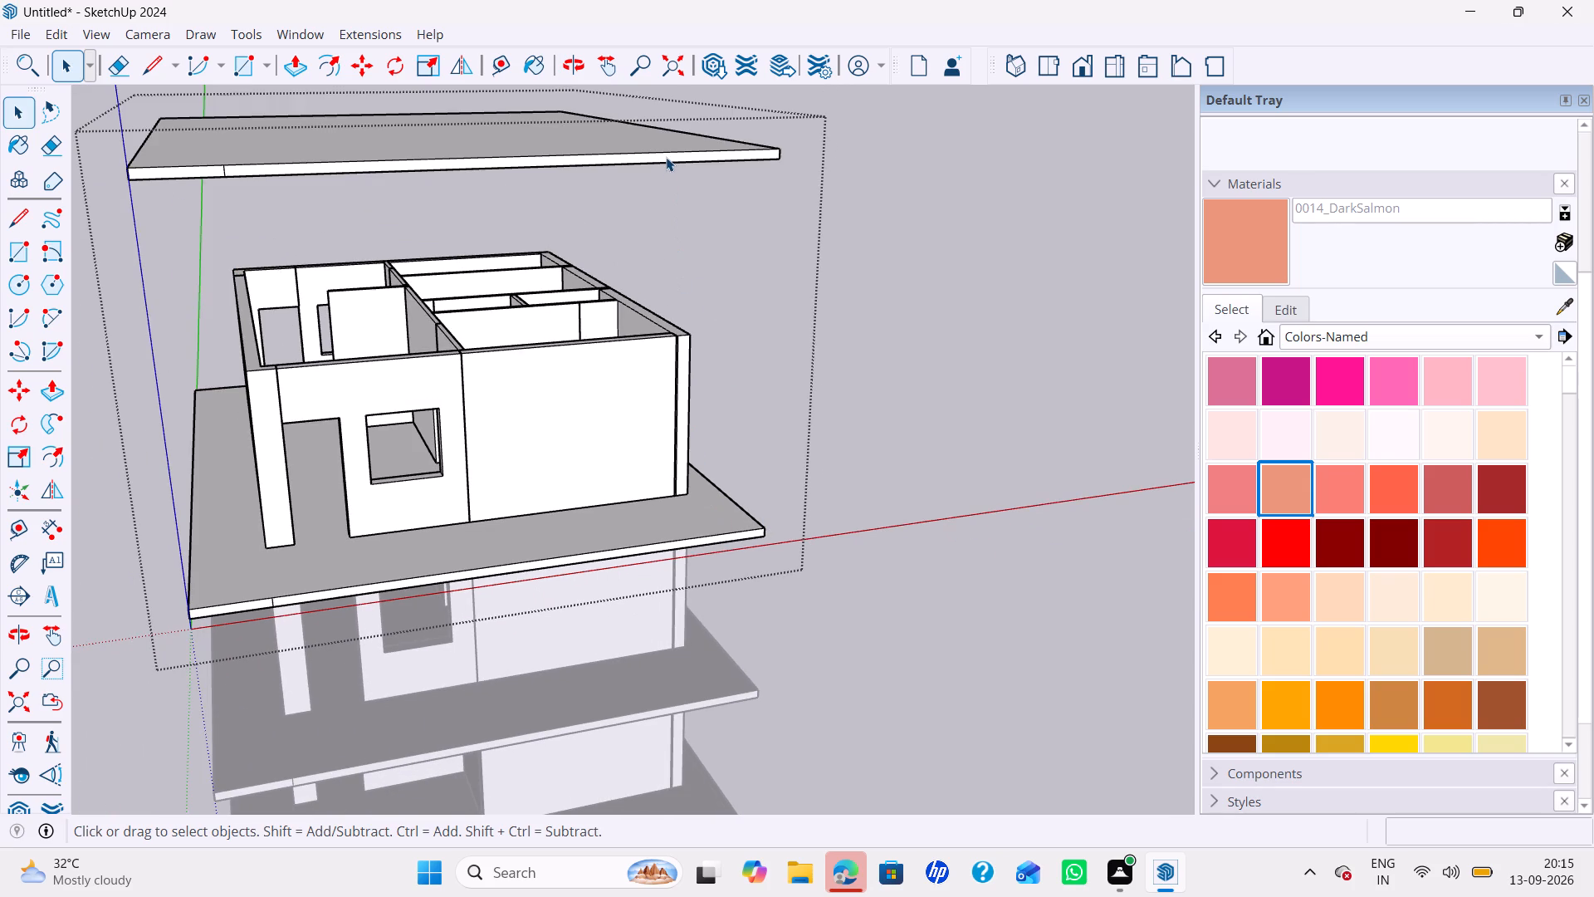
left_click(666, 157)
key("m")
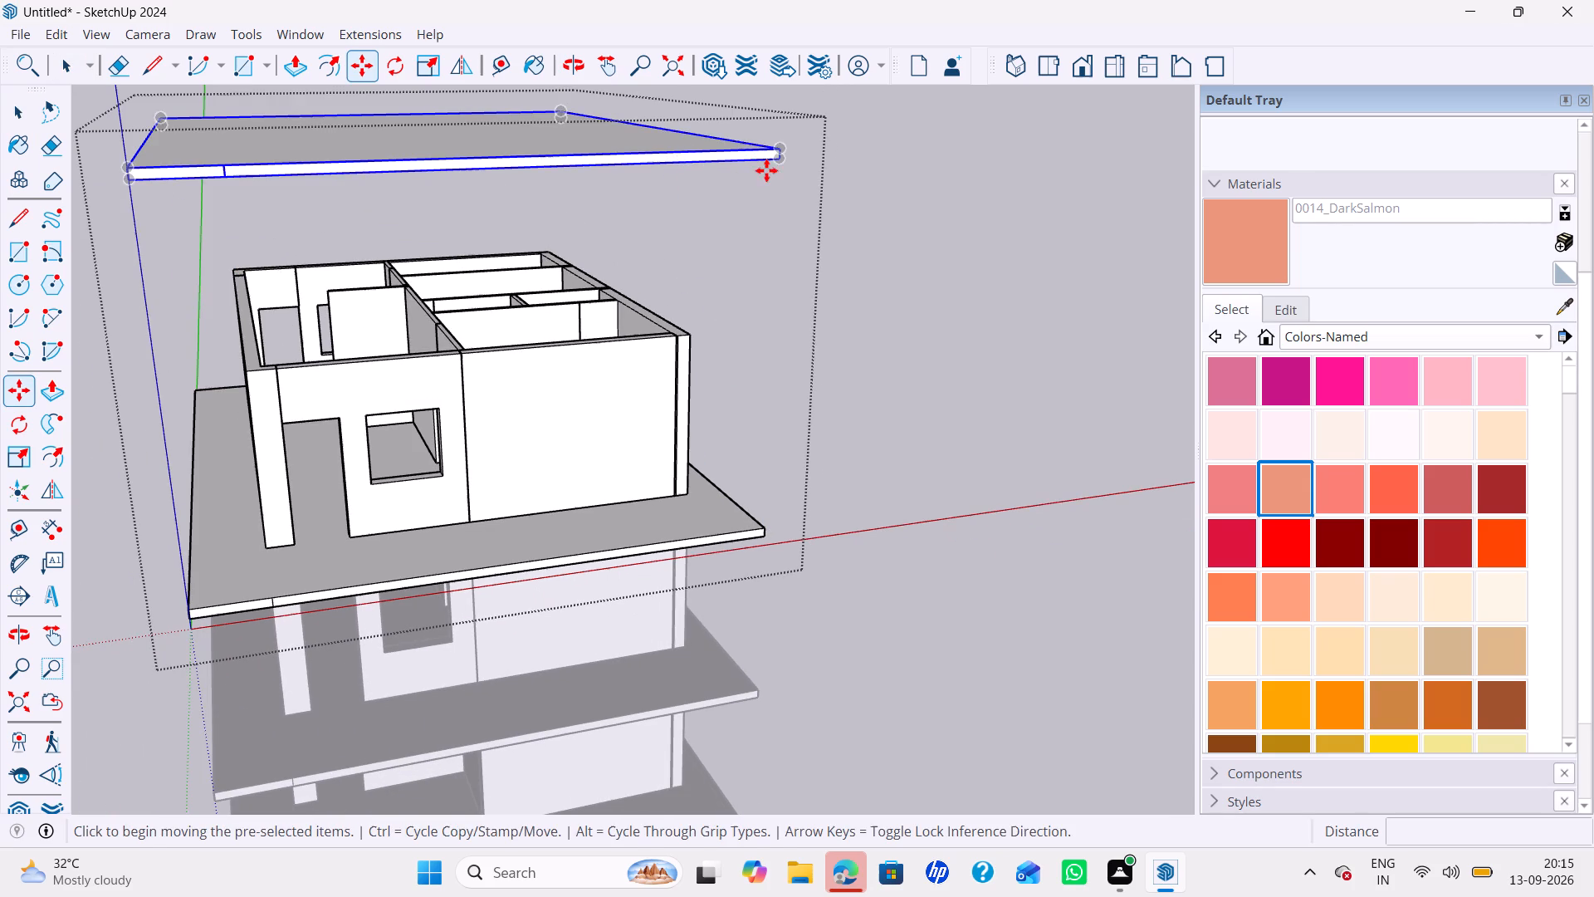
left_click(775, 163)
key("Up")
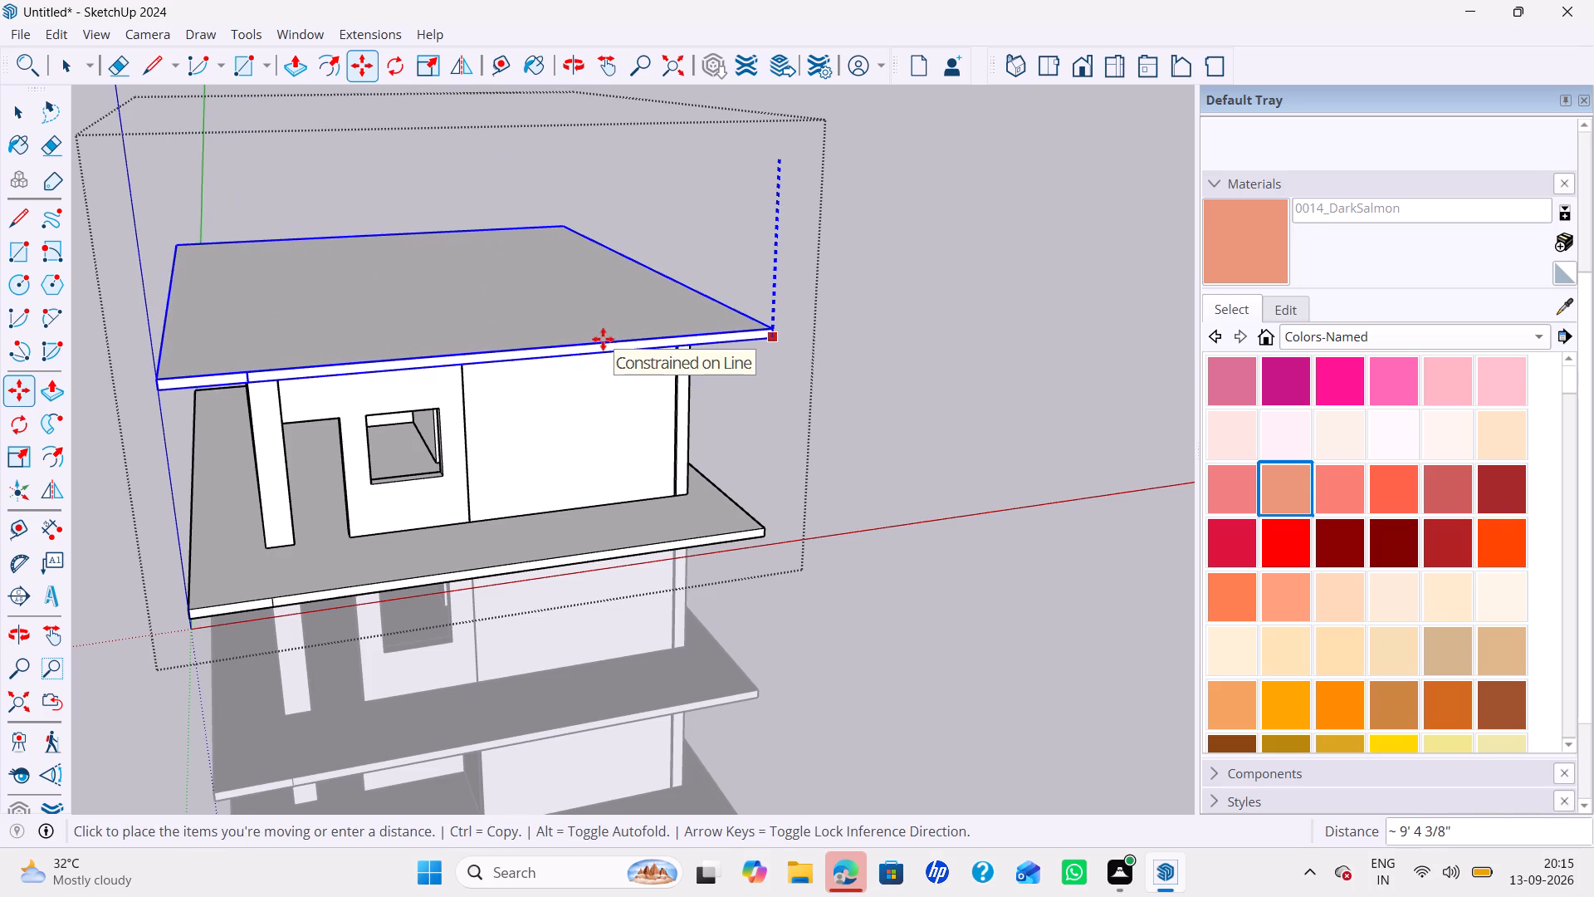
key("k")
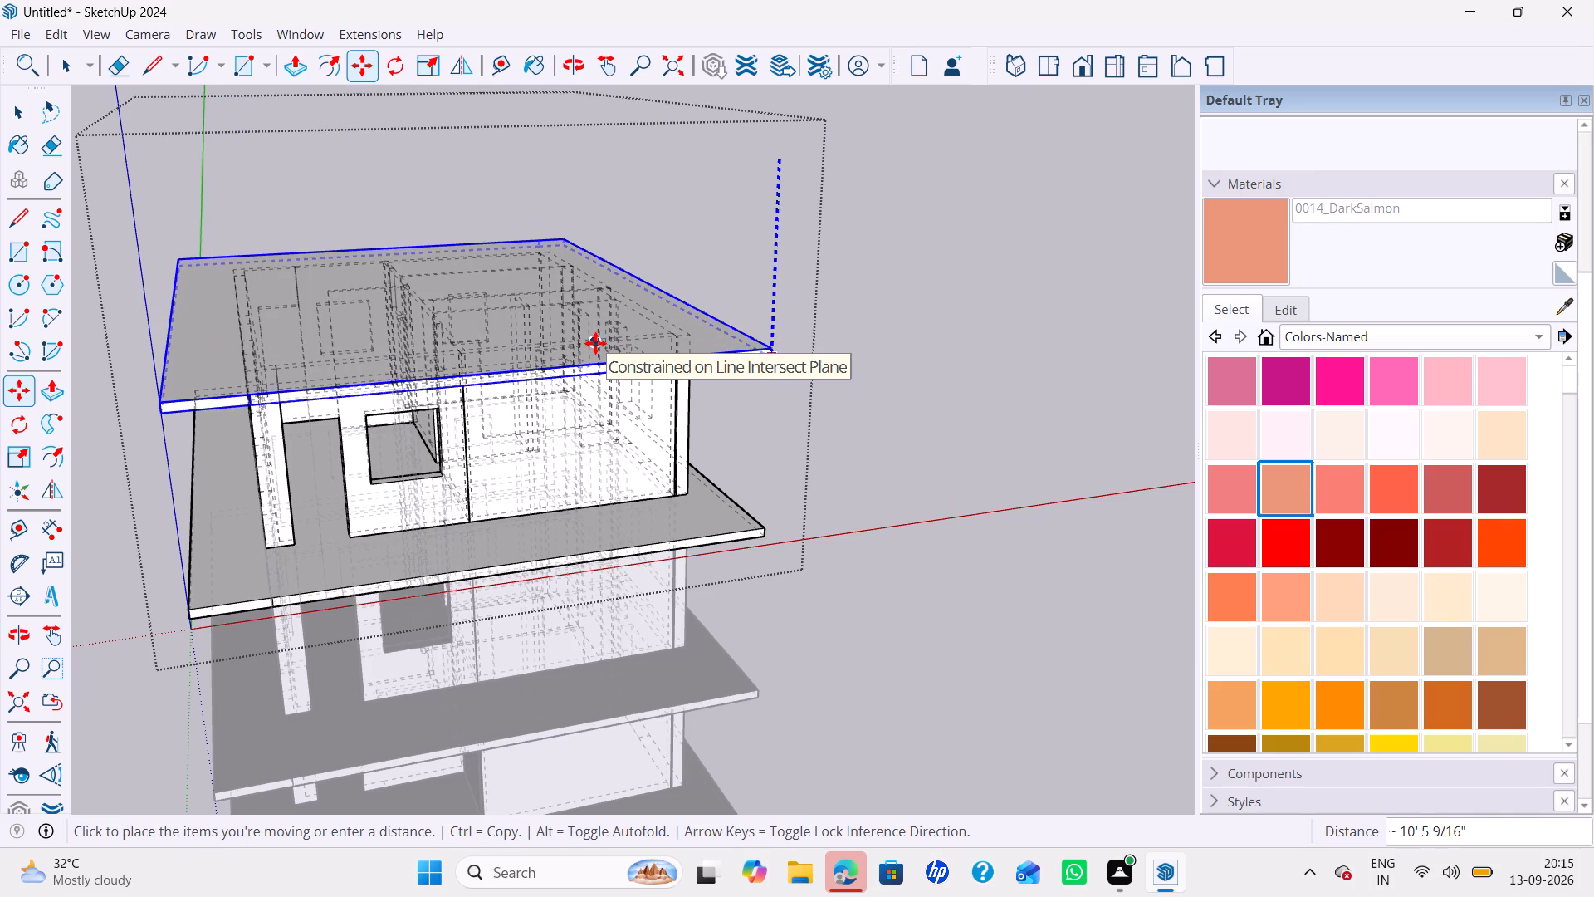
left_click(595, 343)
key("k")
key("space")
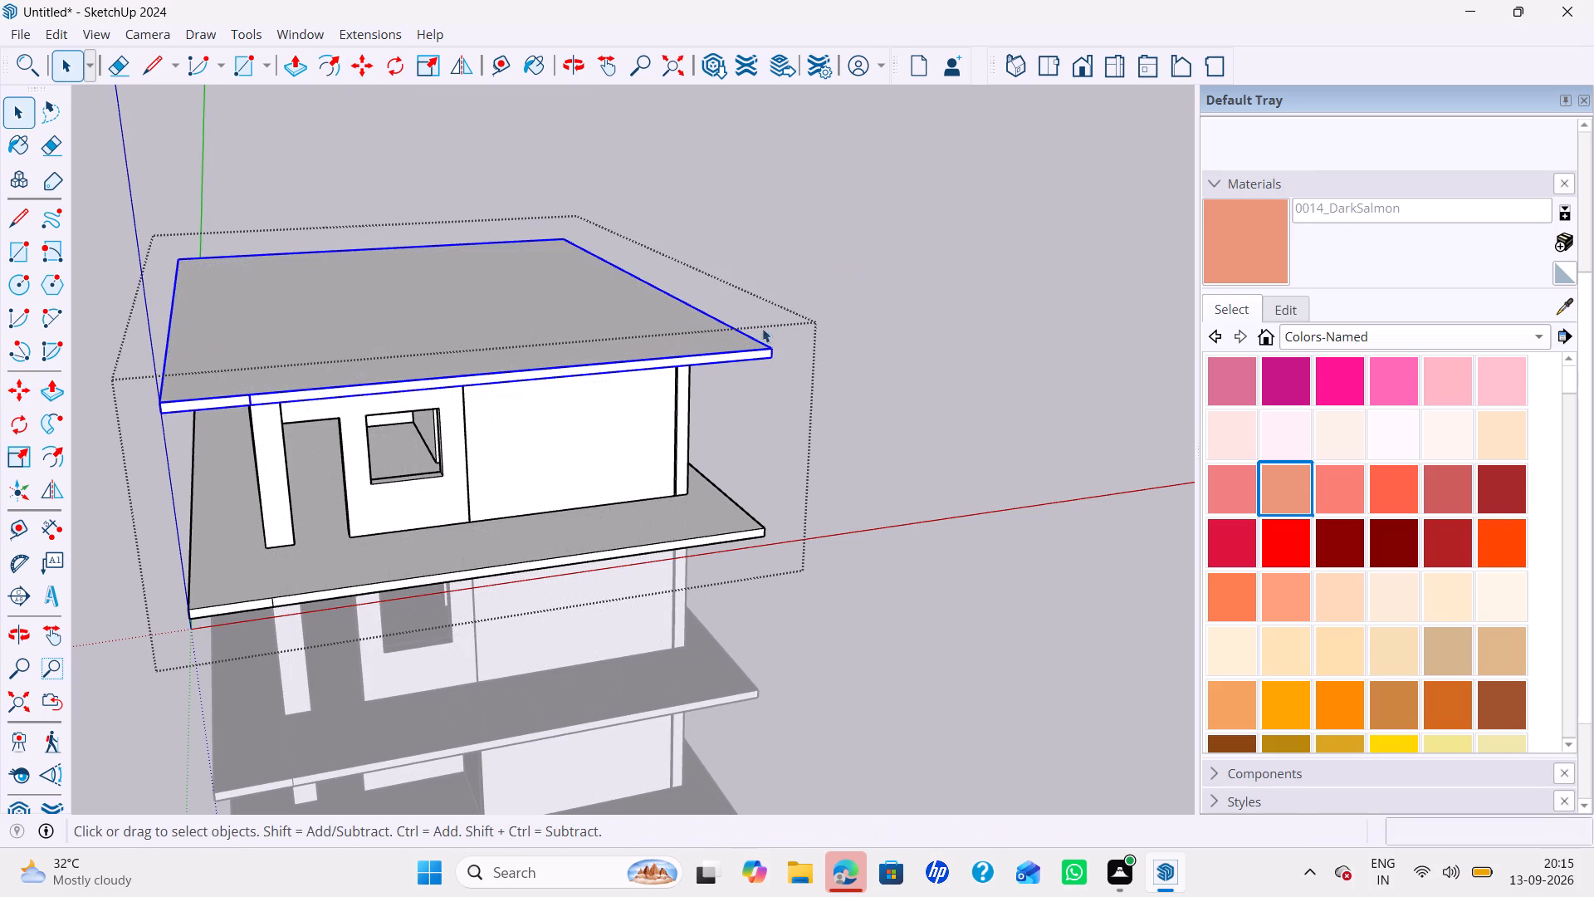
Examine from several sides how the roof slab sits on the third-storey walls, and close the group.
scroll(696, 295, "up", 3)
middle_click_drag(633, 269, 682, 158)
scroll(616, 241, "up", 1)
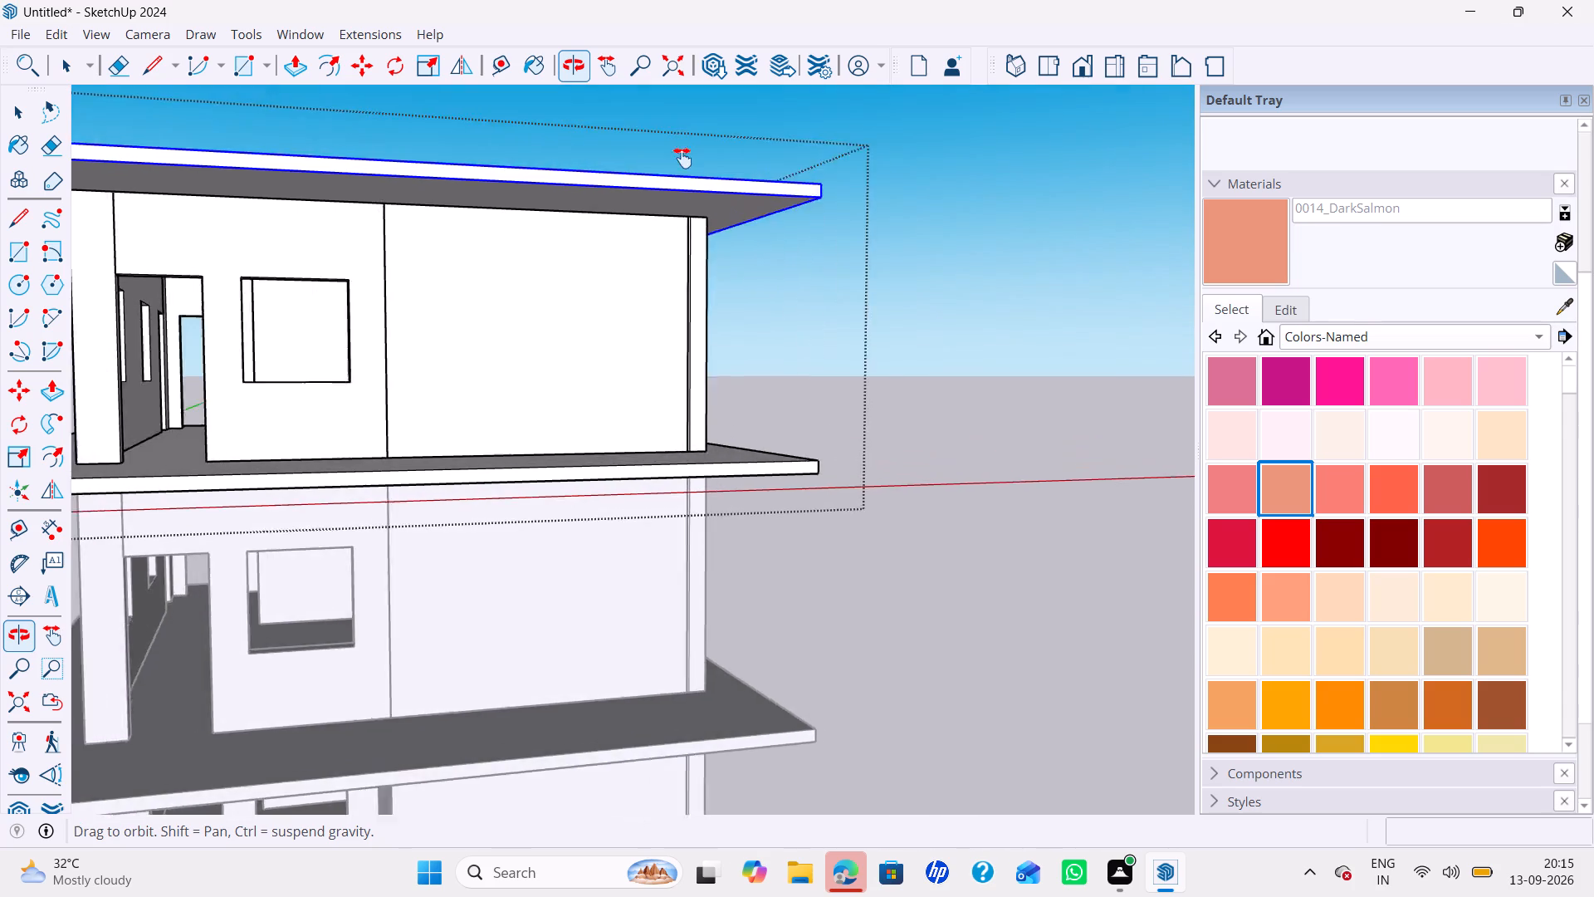
middle_click_drag(682, 158, 866, 246)
scroll(848, 281, "down", 4)
left_click(1000, 362)
scroll(990, 374, "down", 3)
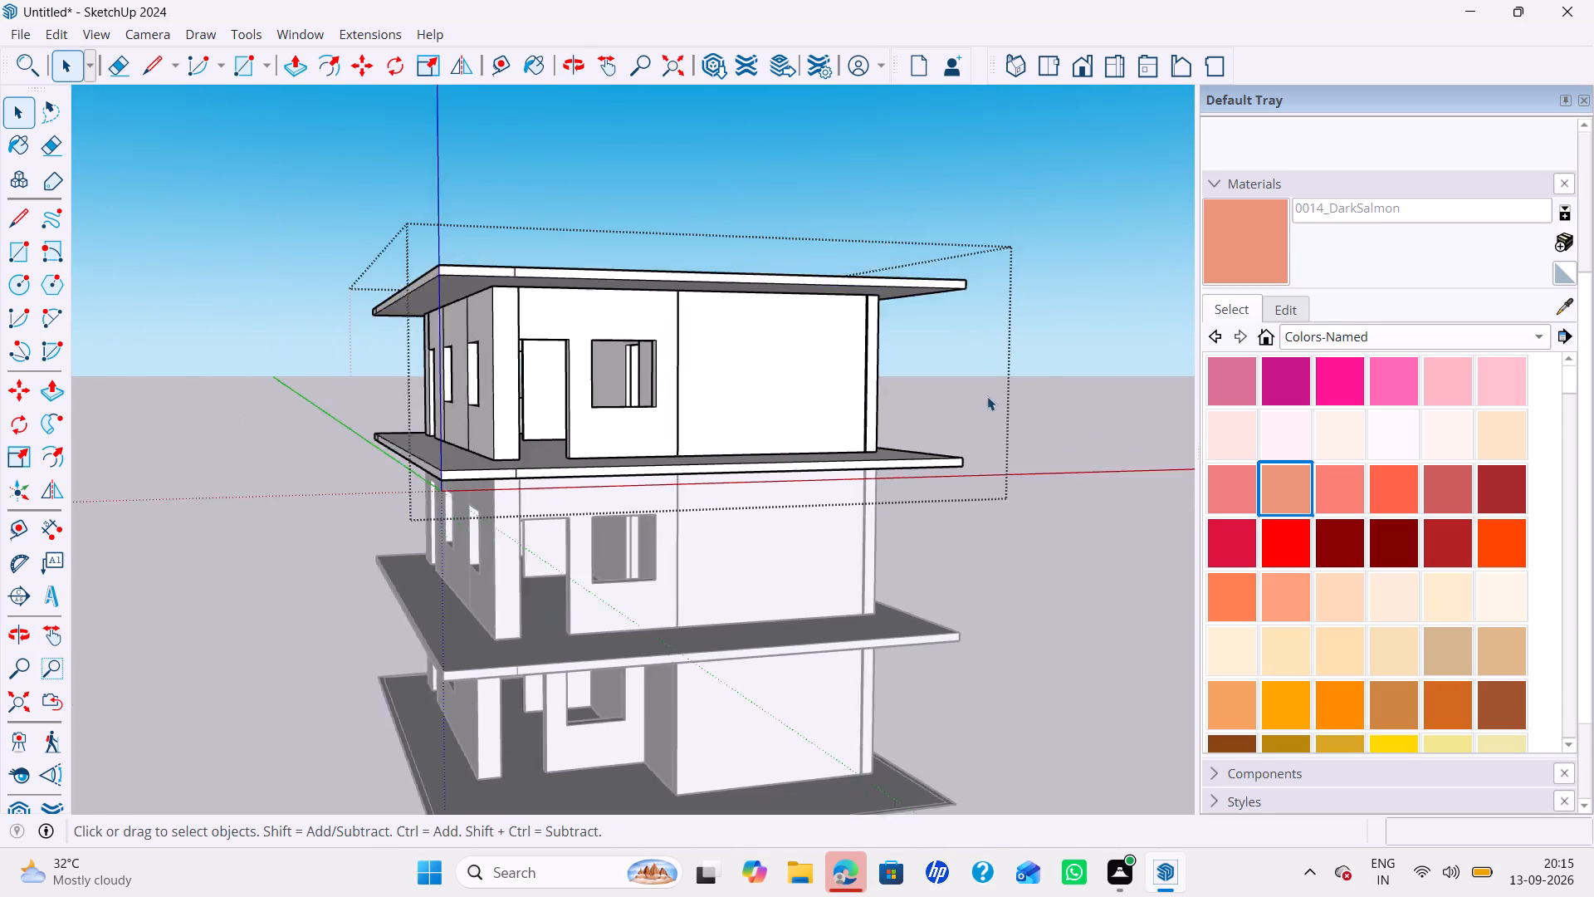
scroll(987, 396, "down", 2)
middle_click_drag(988, 419, 927, 448)
double_click(1013, 517)
scroll(1005, 511, "down", 4)
middle_click_drag(1002, 510, 999, 510)
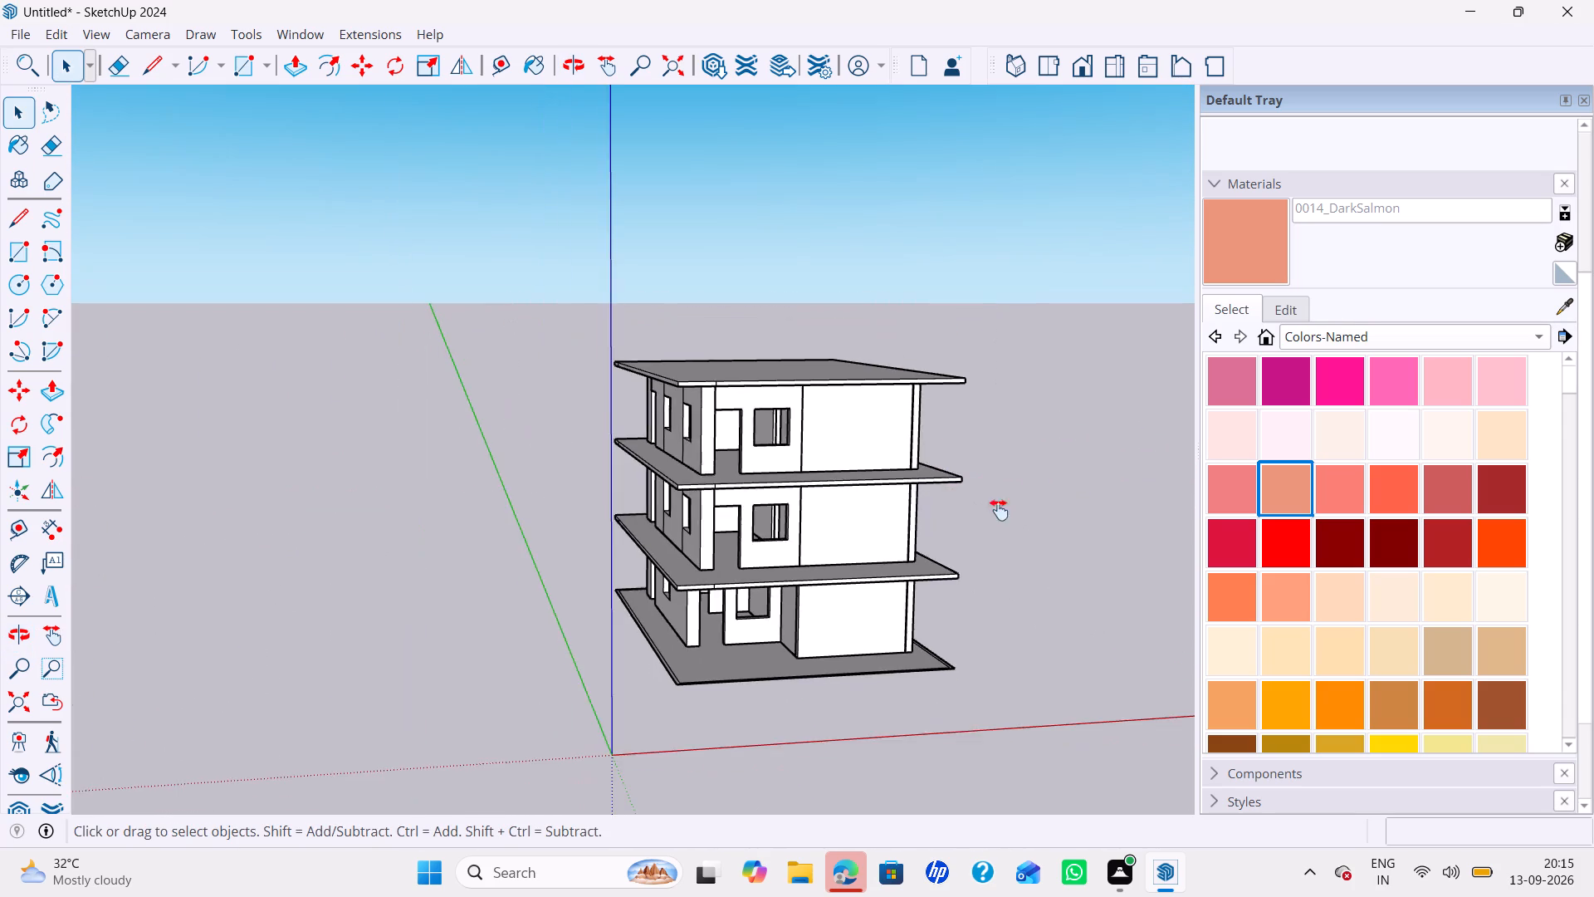
middle_click_drag(999, 510, 873, 441)
middle_click_drag(858, 483, 827, 440)
Select the ground-floor walls and slab, examine their extent from several sides, and clear the selection.
left_click_drag(962, 493, 488, 586)
middle_click_drag(705, 579, 781, 463)
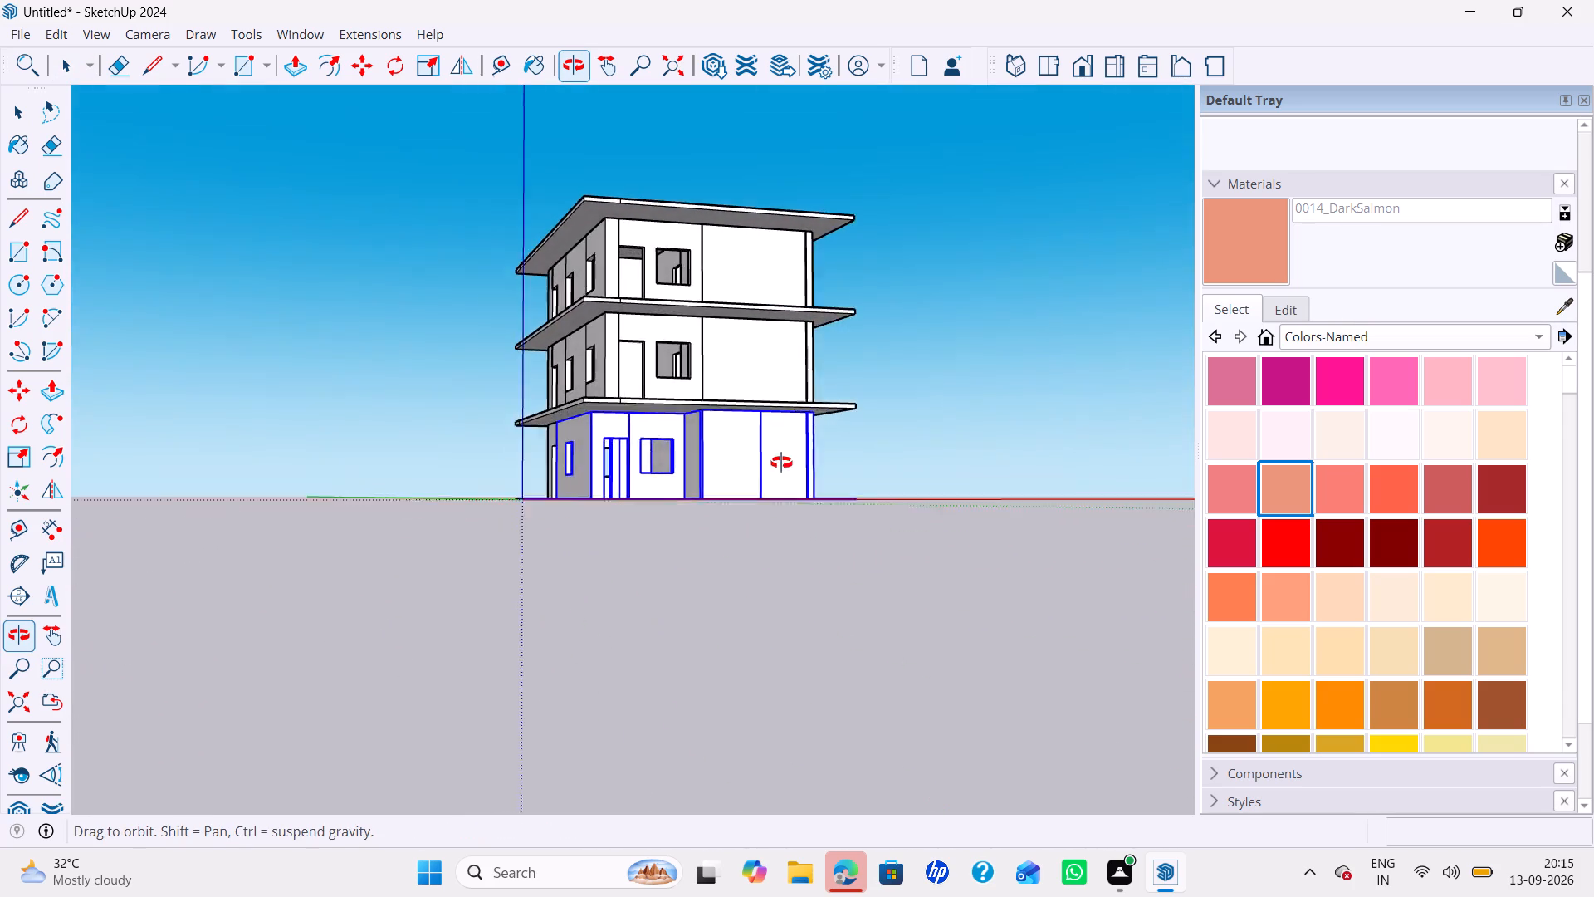
middle_click_drag(781, 463, 1030, 586)
left_click(915, 603)
Select the ground-floor slab's connected faces and border edges and make them a group.
scroll(766, 537, "up", 5)
double_click(766, 537)
middle_click_drag(770, 532, 702, 694)
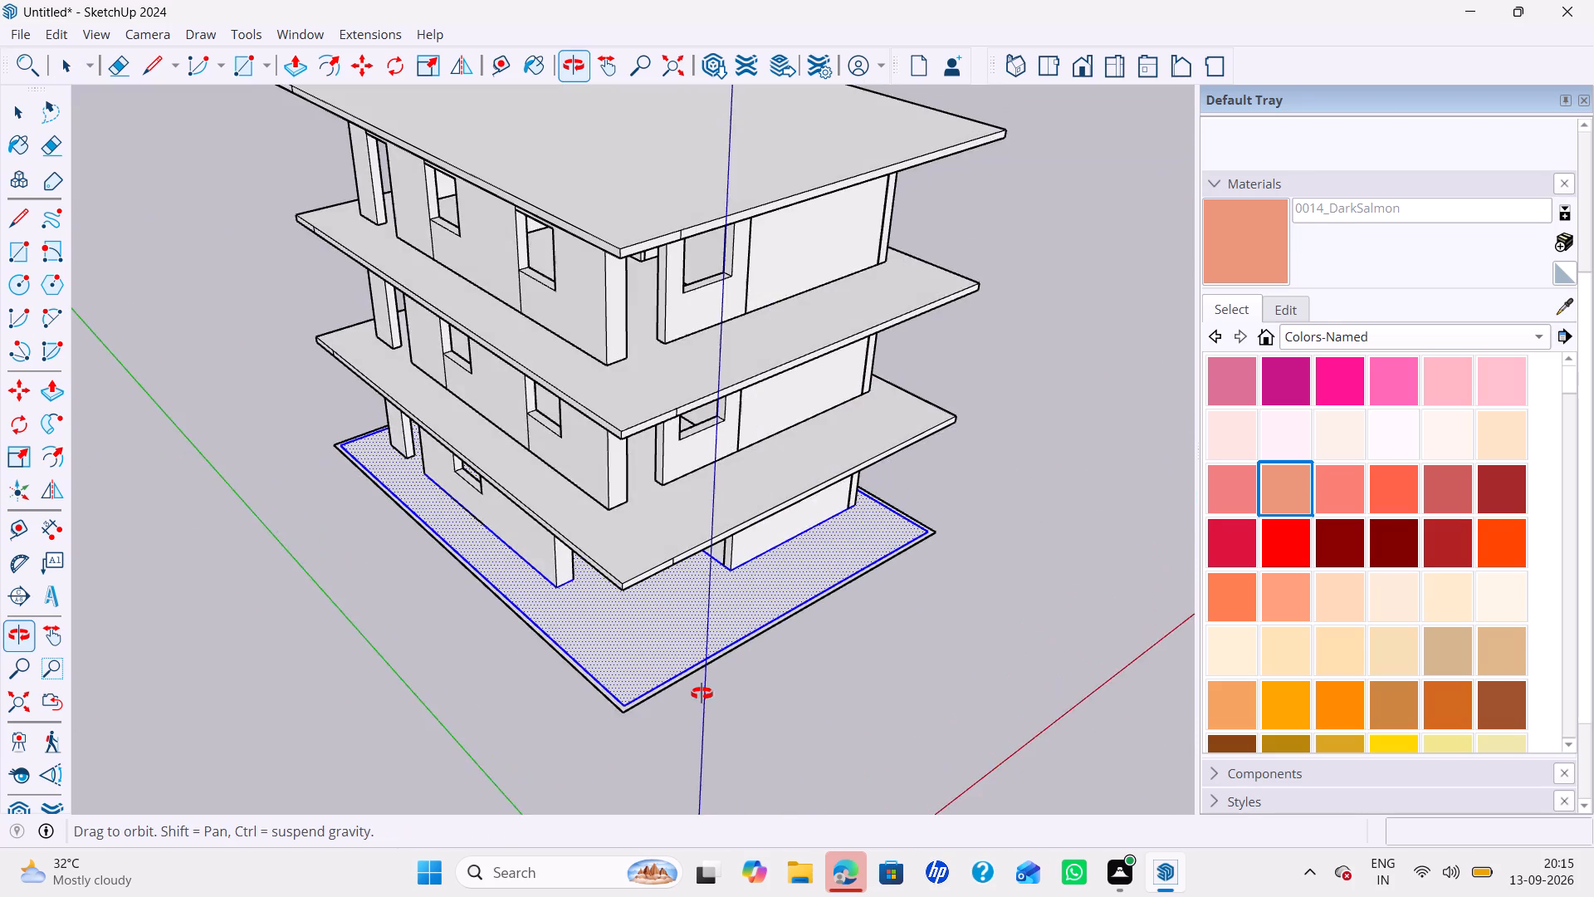
middle_click_drag(702, 694, 532, 703)
scroll(672, 681, "down", 4)
middle_click_drag(677, 679, 742, 690, "shift")
middle_click_drag(739, 691, 653, 652)
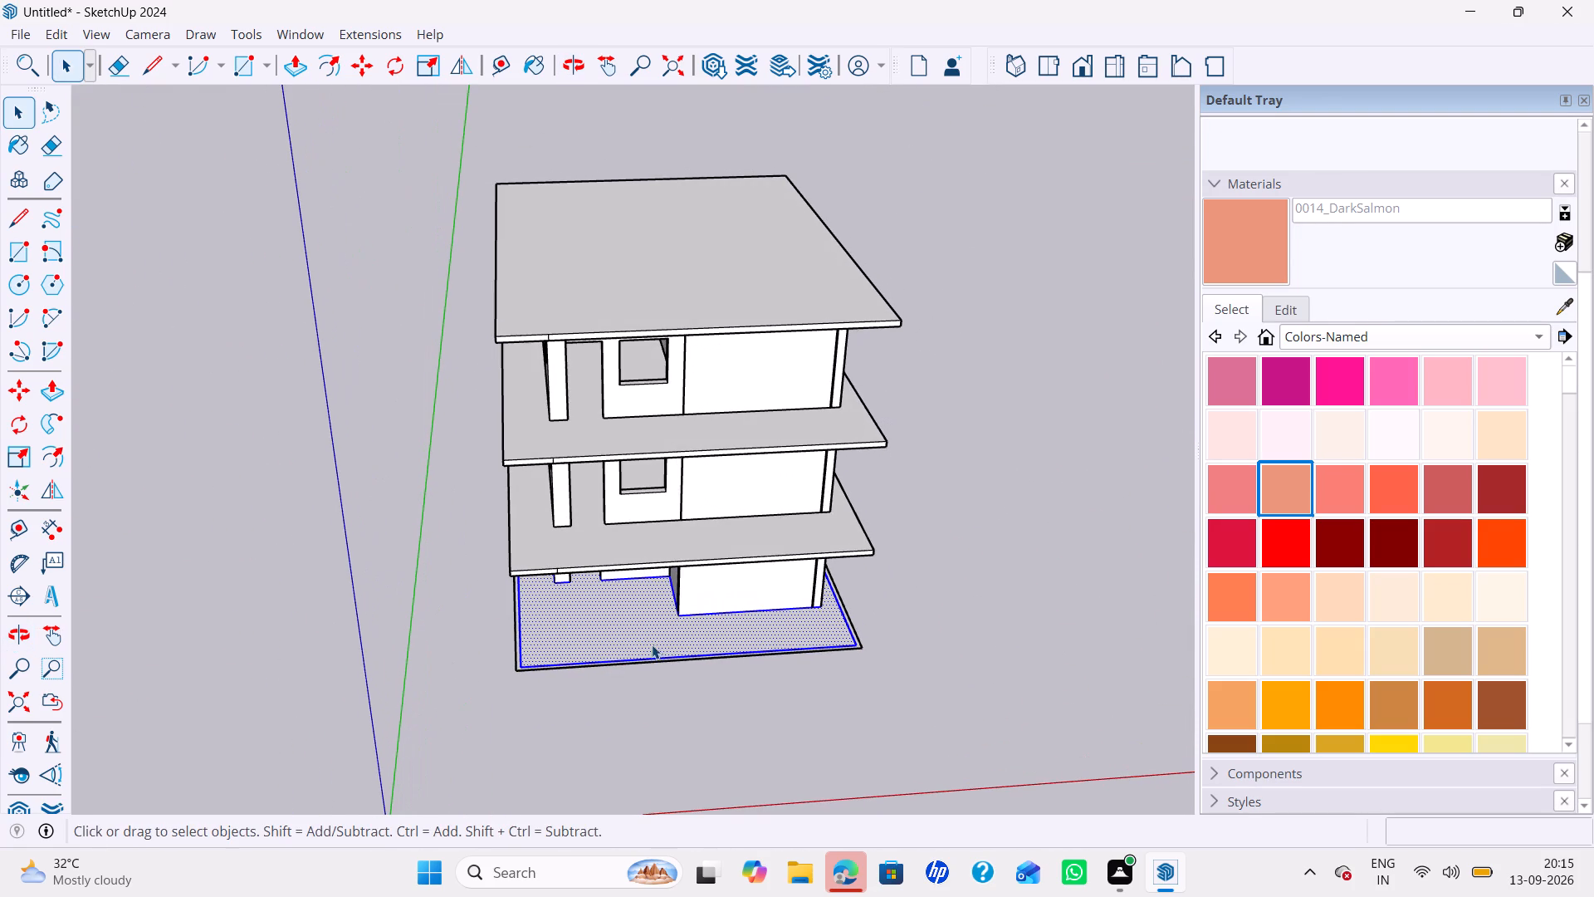
left_click(653, 640)
double_click(653, 640)
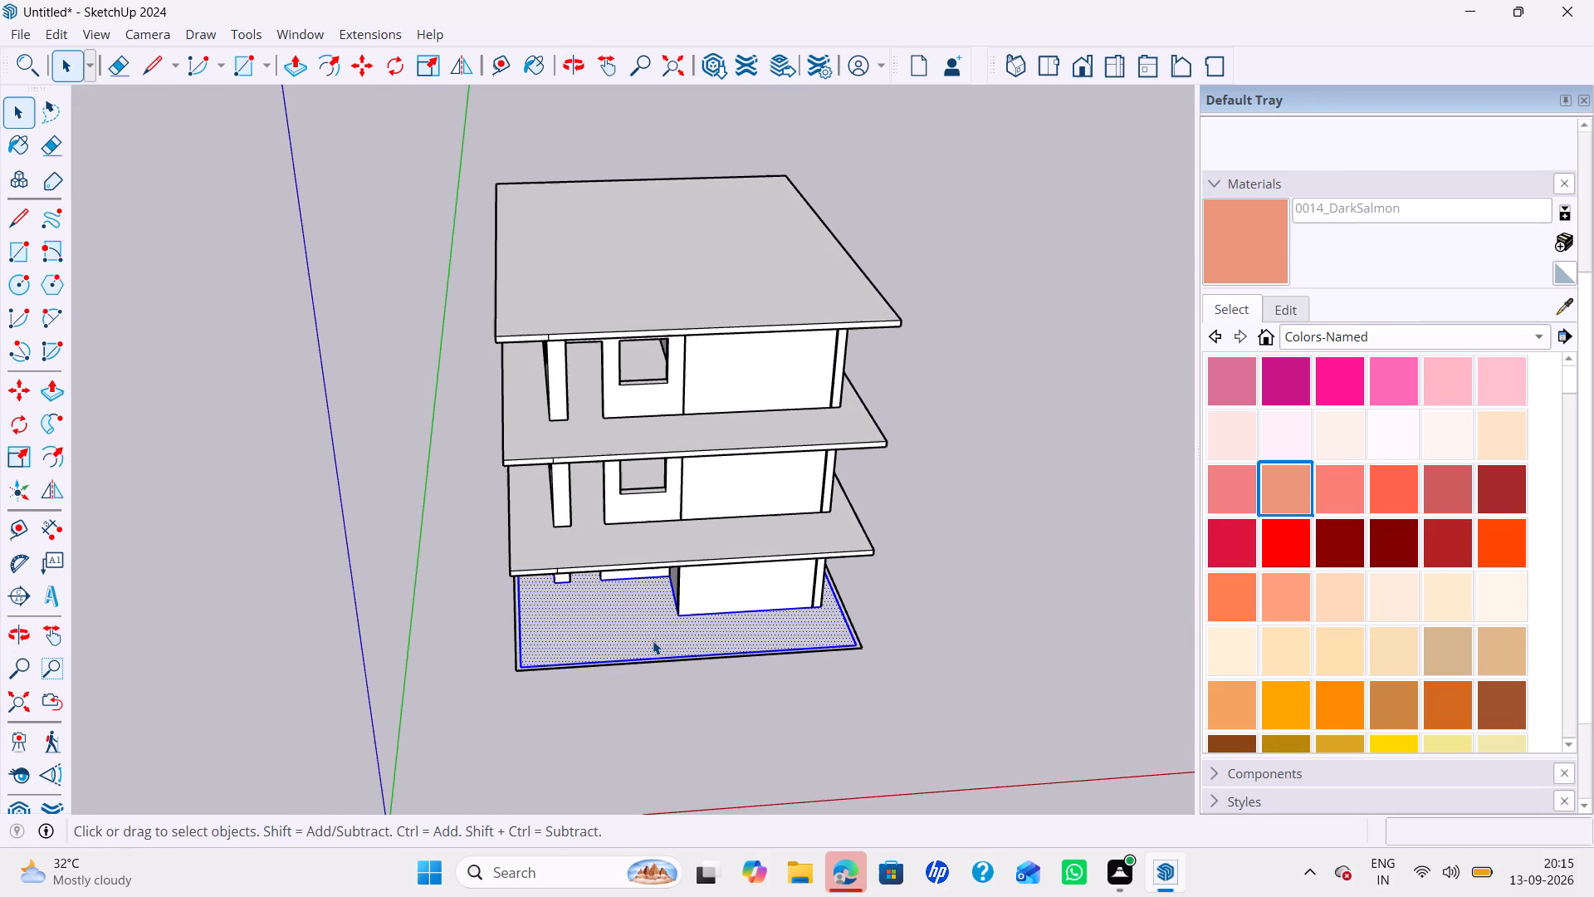
right_click(653, 640)
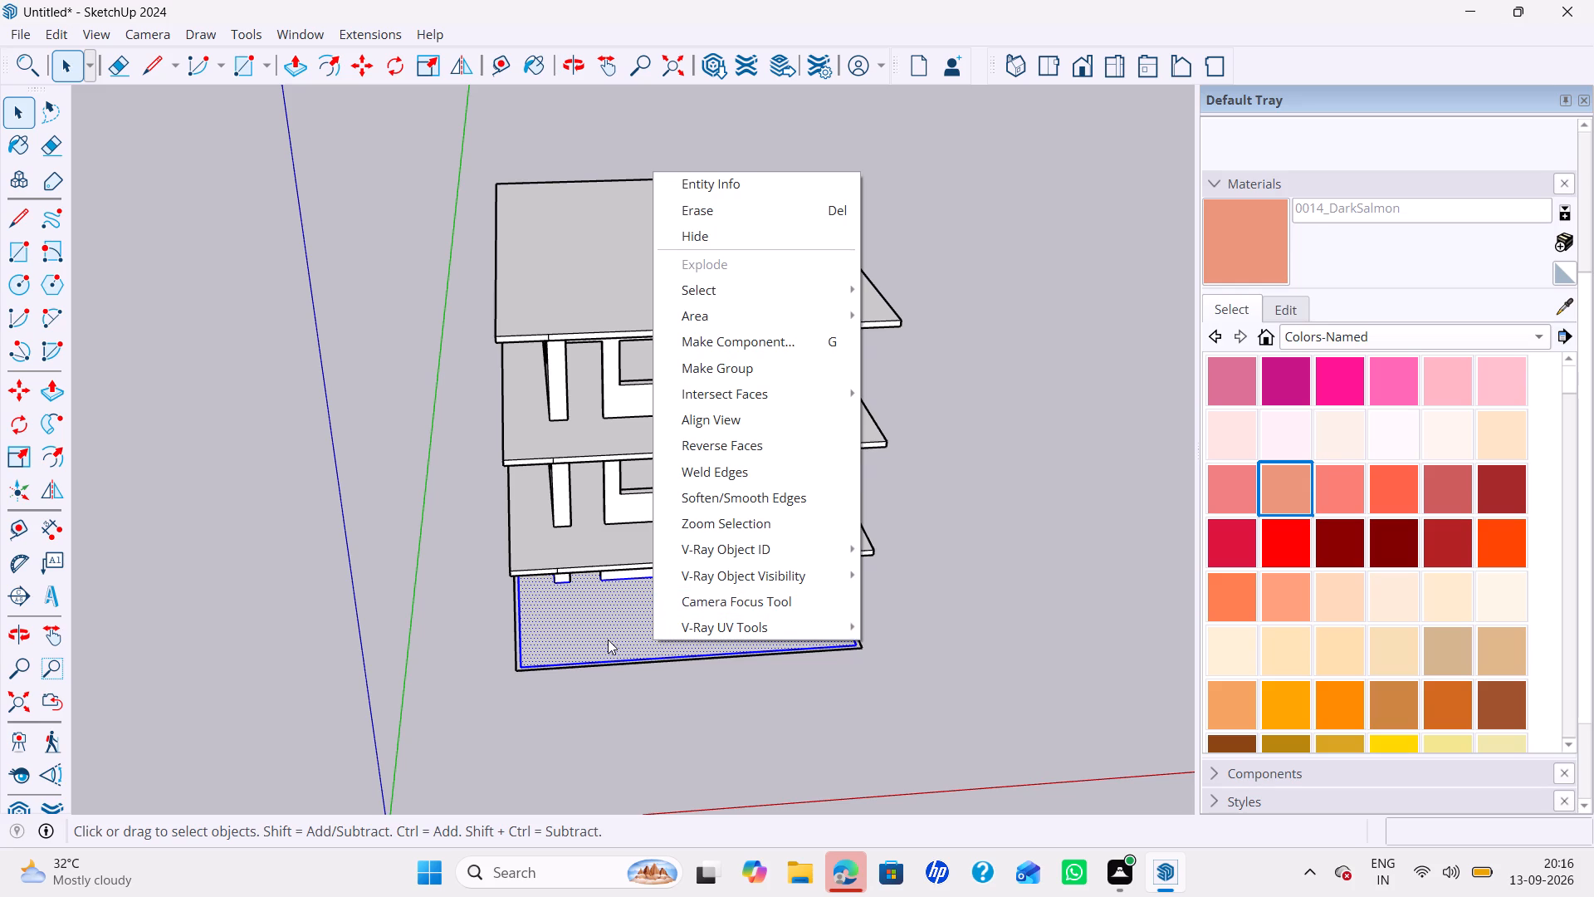
triple_click(608, 640)
double_click(608, 640)
right_click(608, 638)
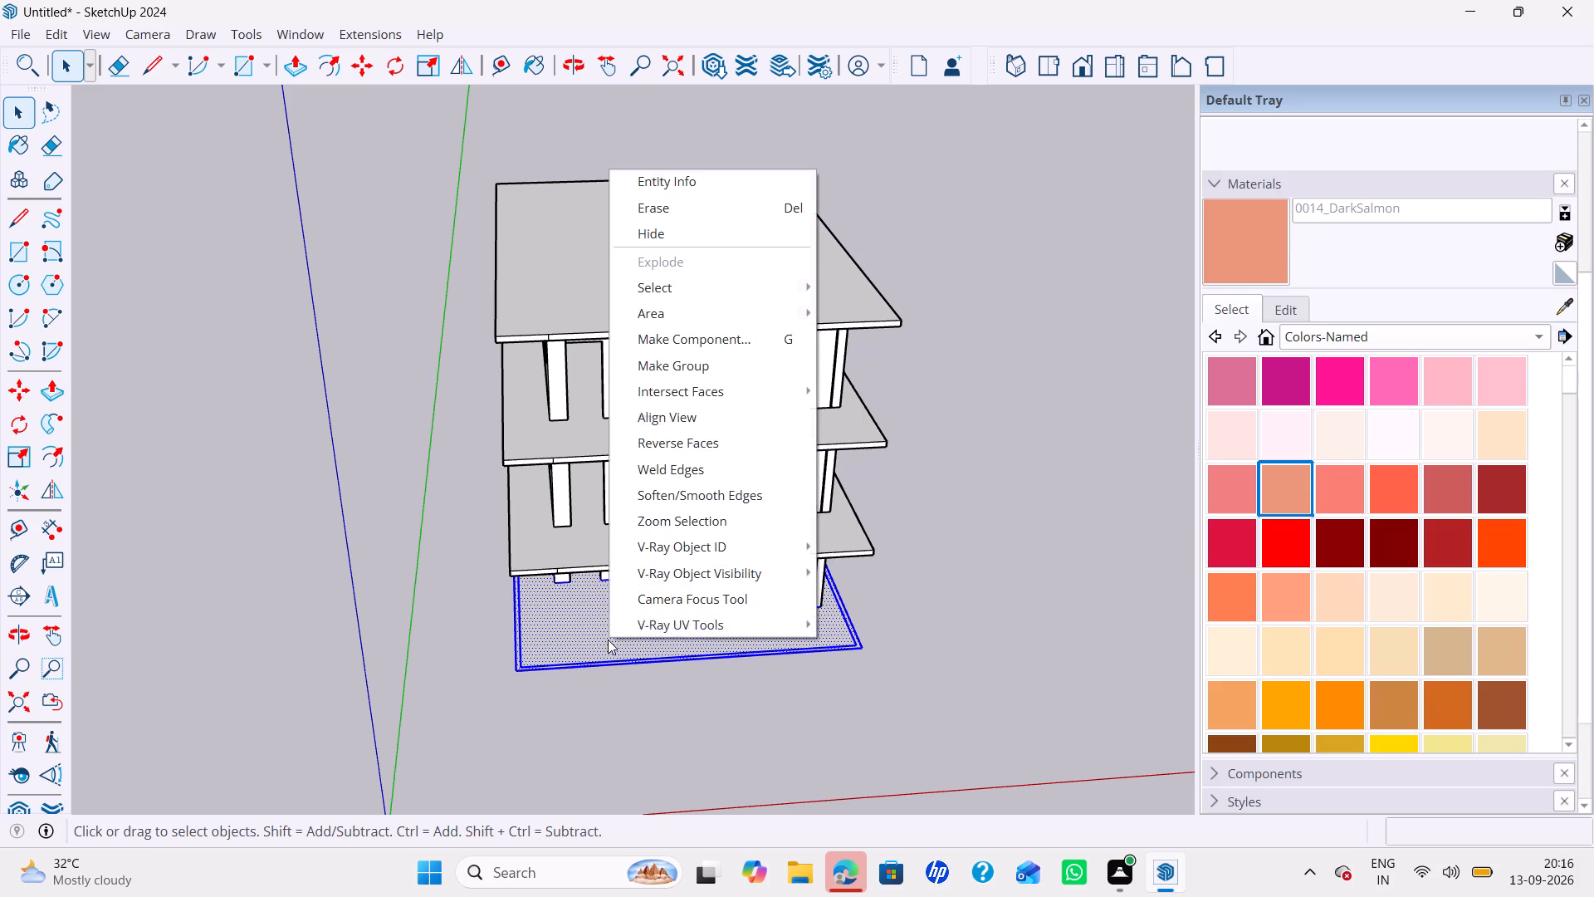
left_click(713, 374)
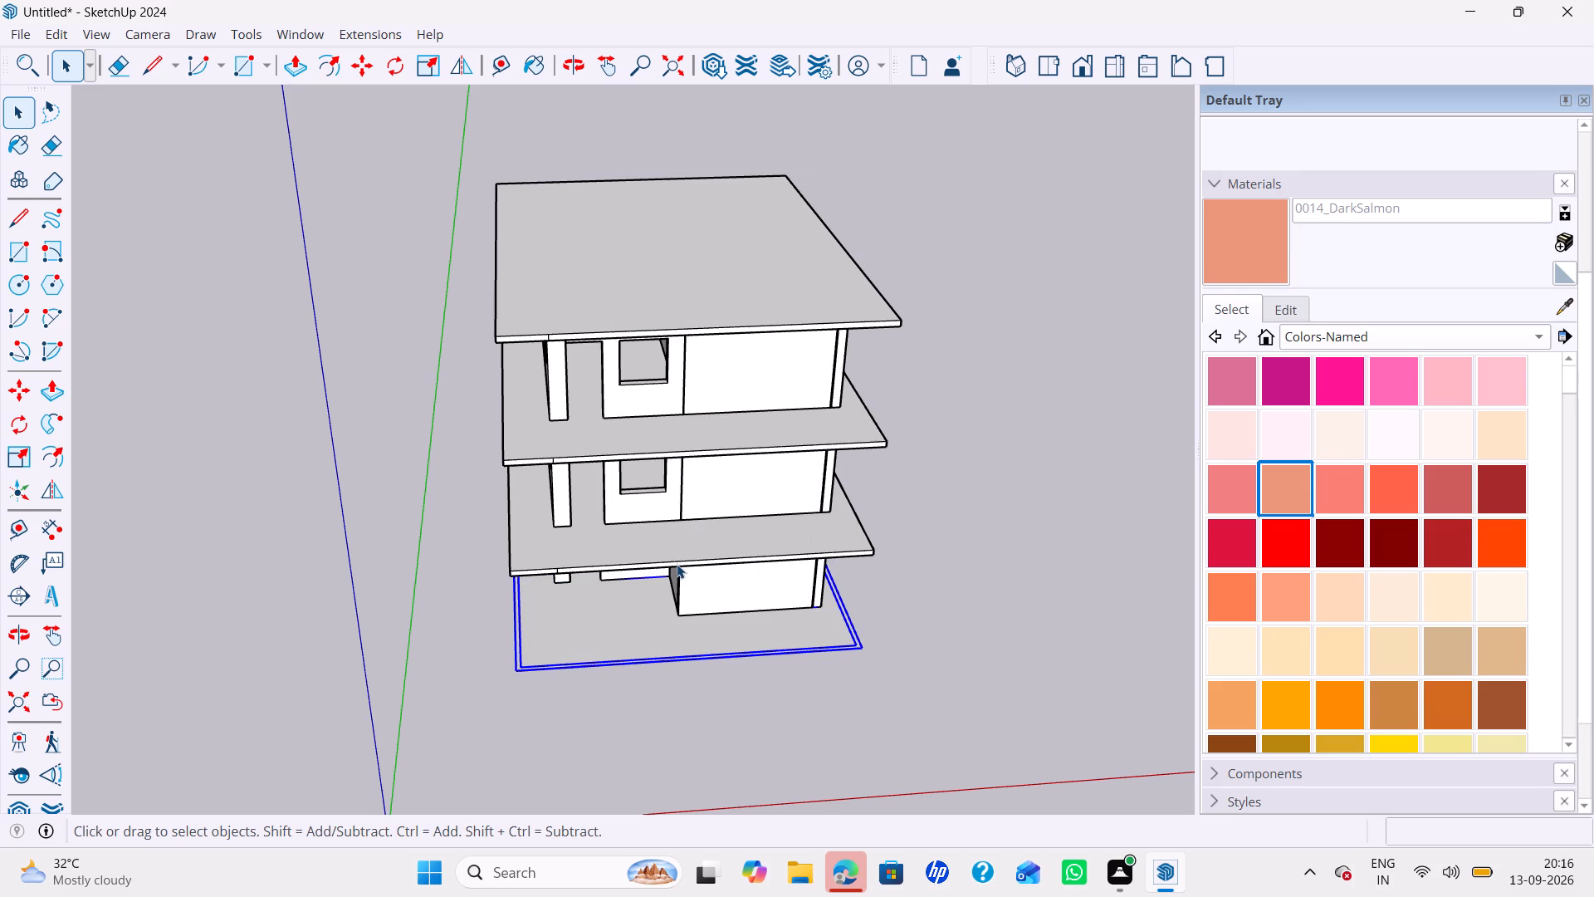
Open the ground-floor slab group and push its inner face down 6" with Push/Pull.
double_click(636, 642)
key("p")
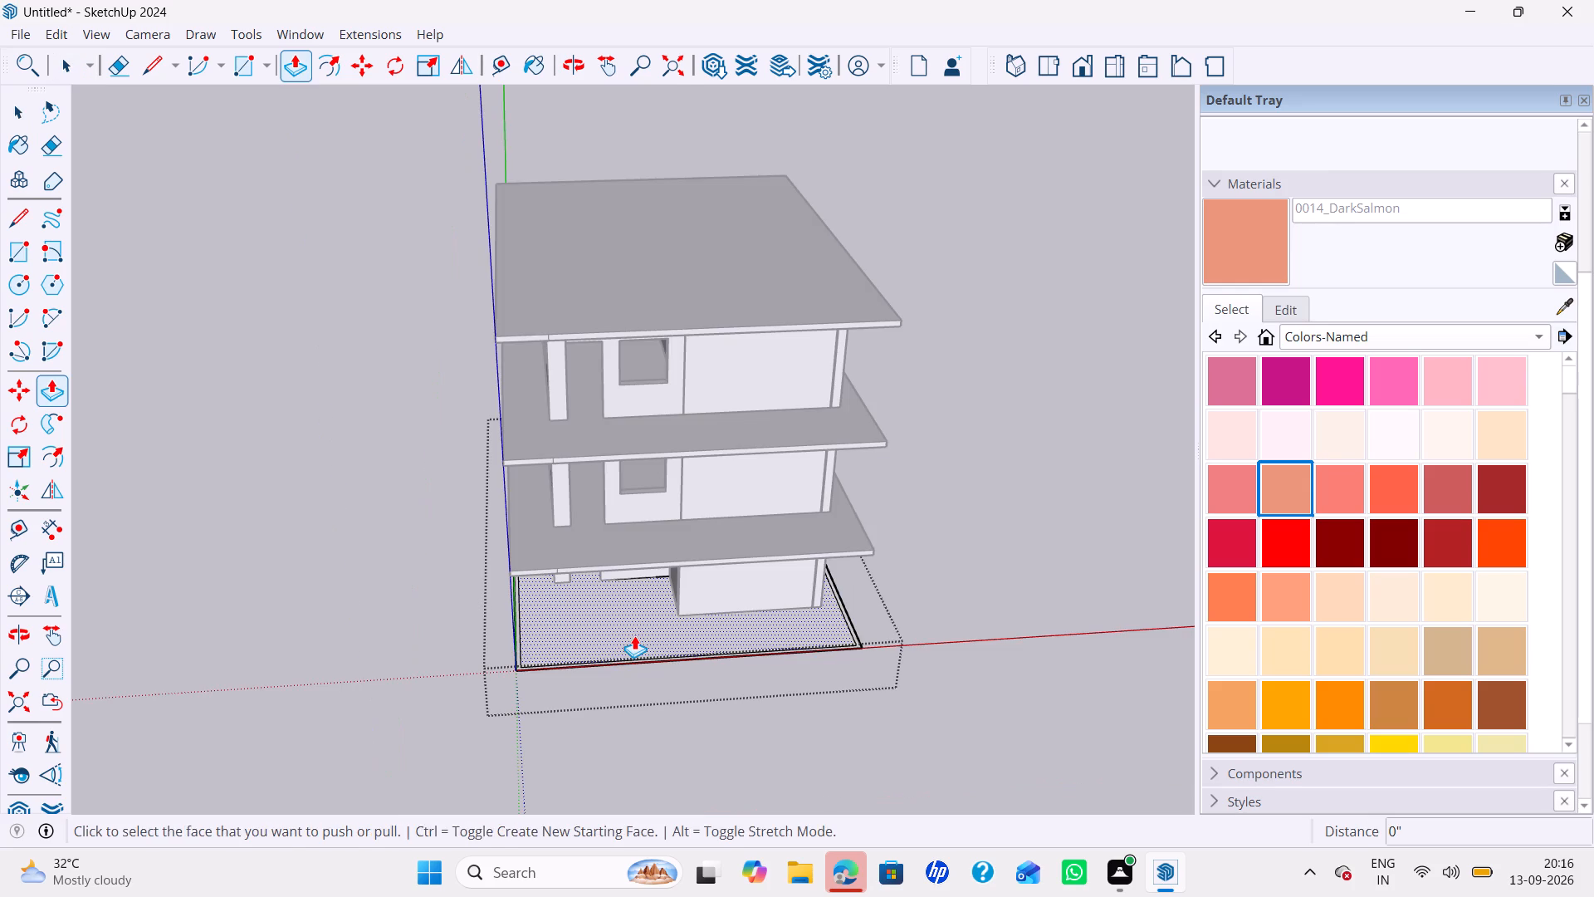
left_click(634, 635)
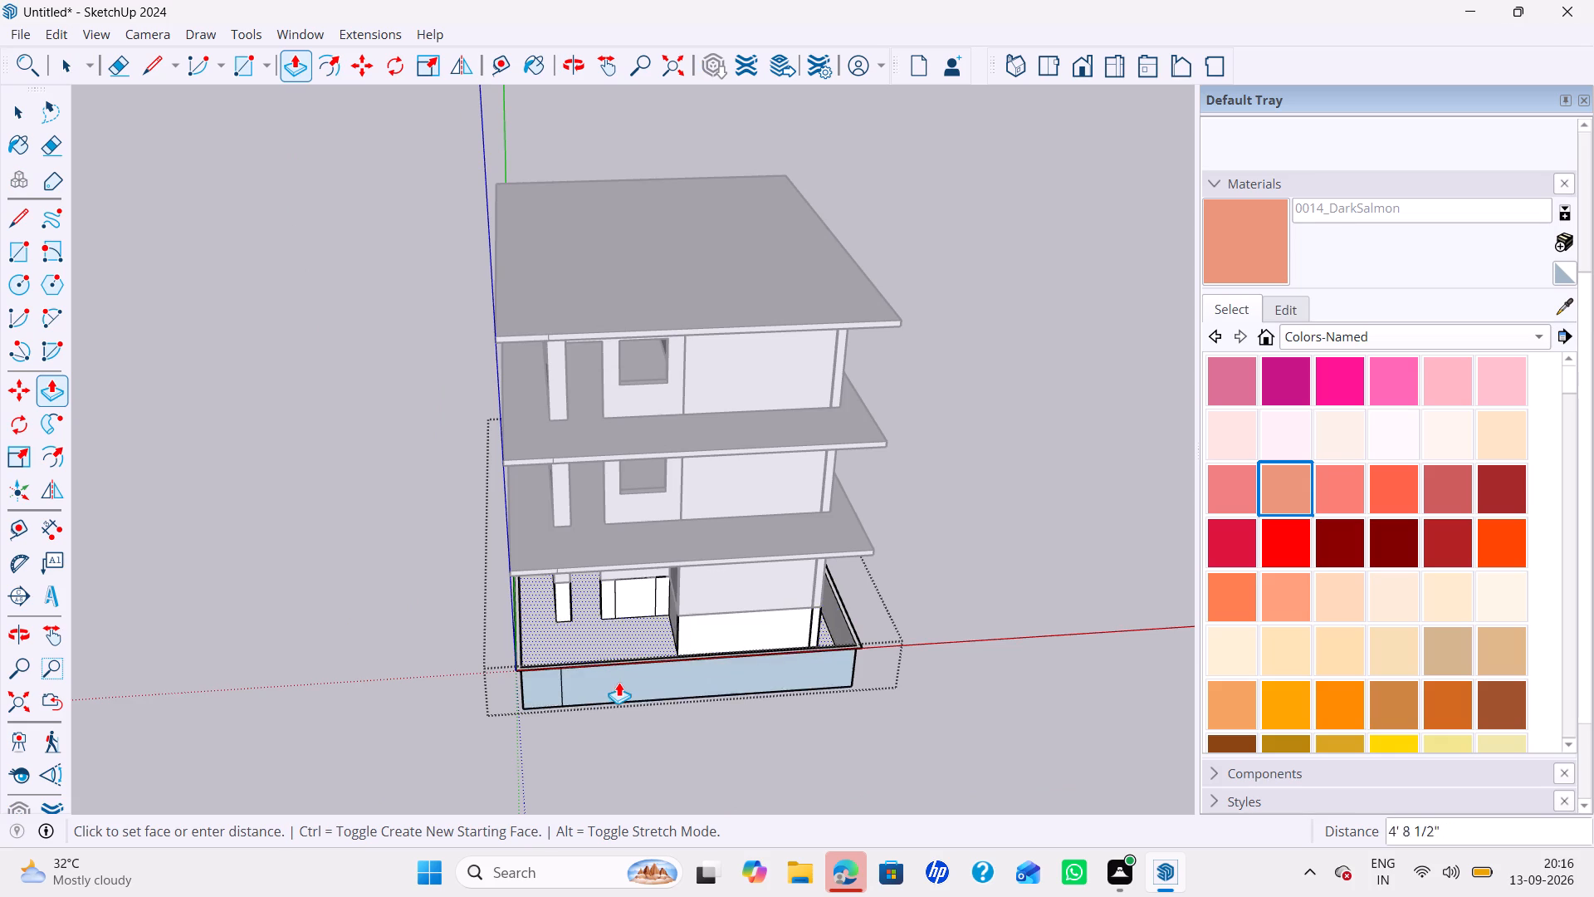
scroll(687, 722, "down", 1)
middle_click_drag(687, 722, 689, 647)
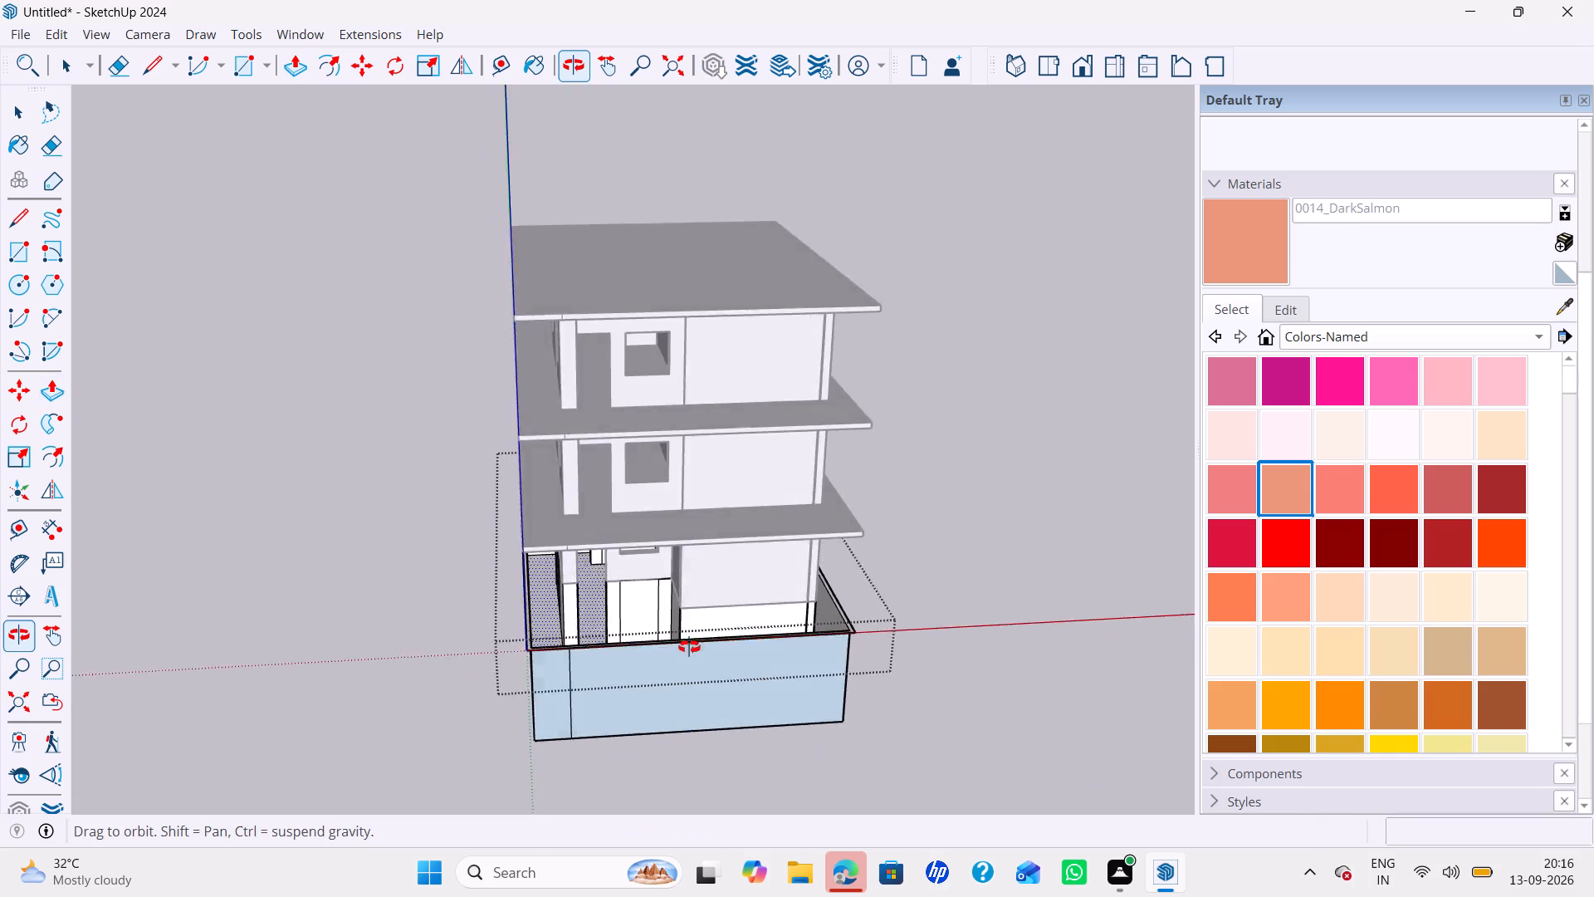
middle_click_drag(689, 647, 755, 460)
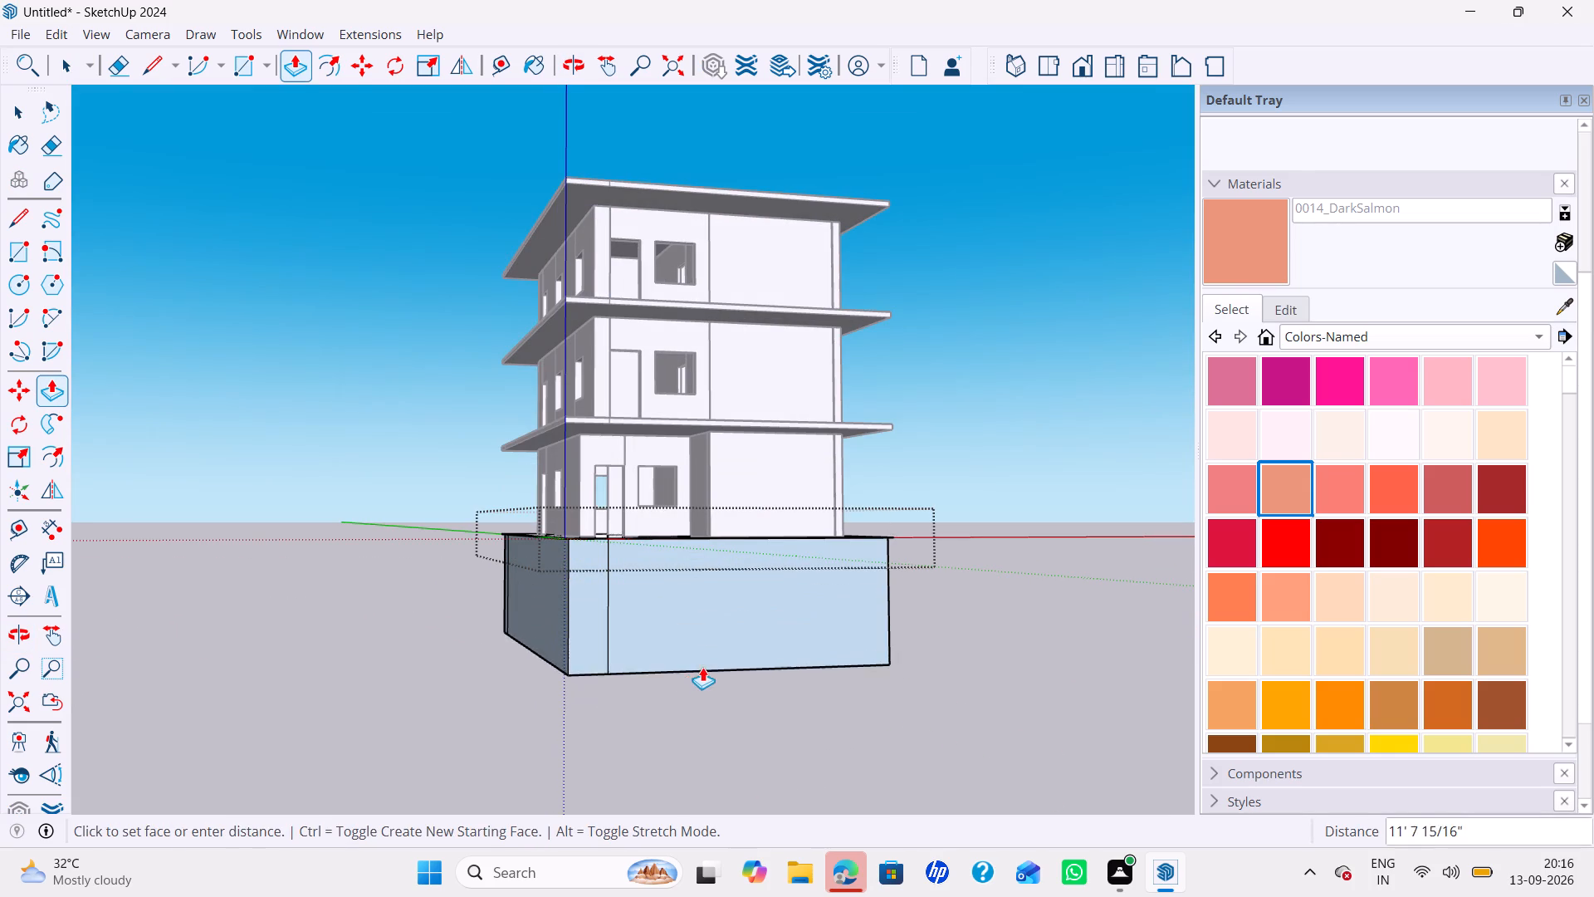
middle_click_drag(697, 690, 678, 787)
middle_click_drag(688, 751, 686, 762)
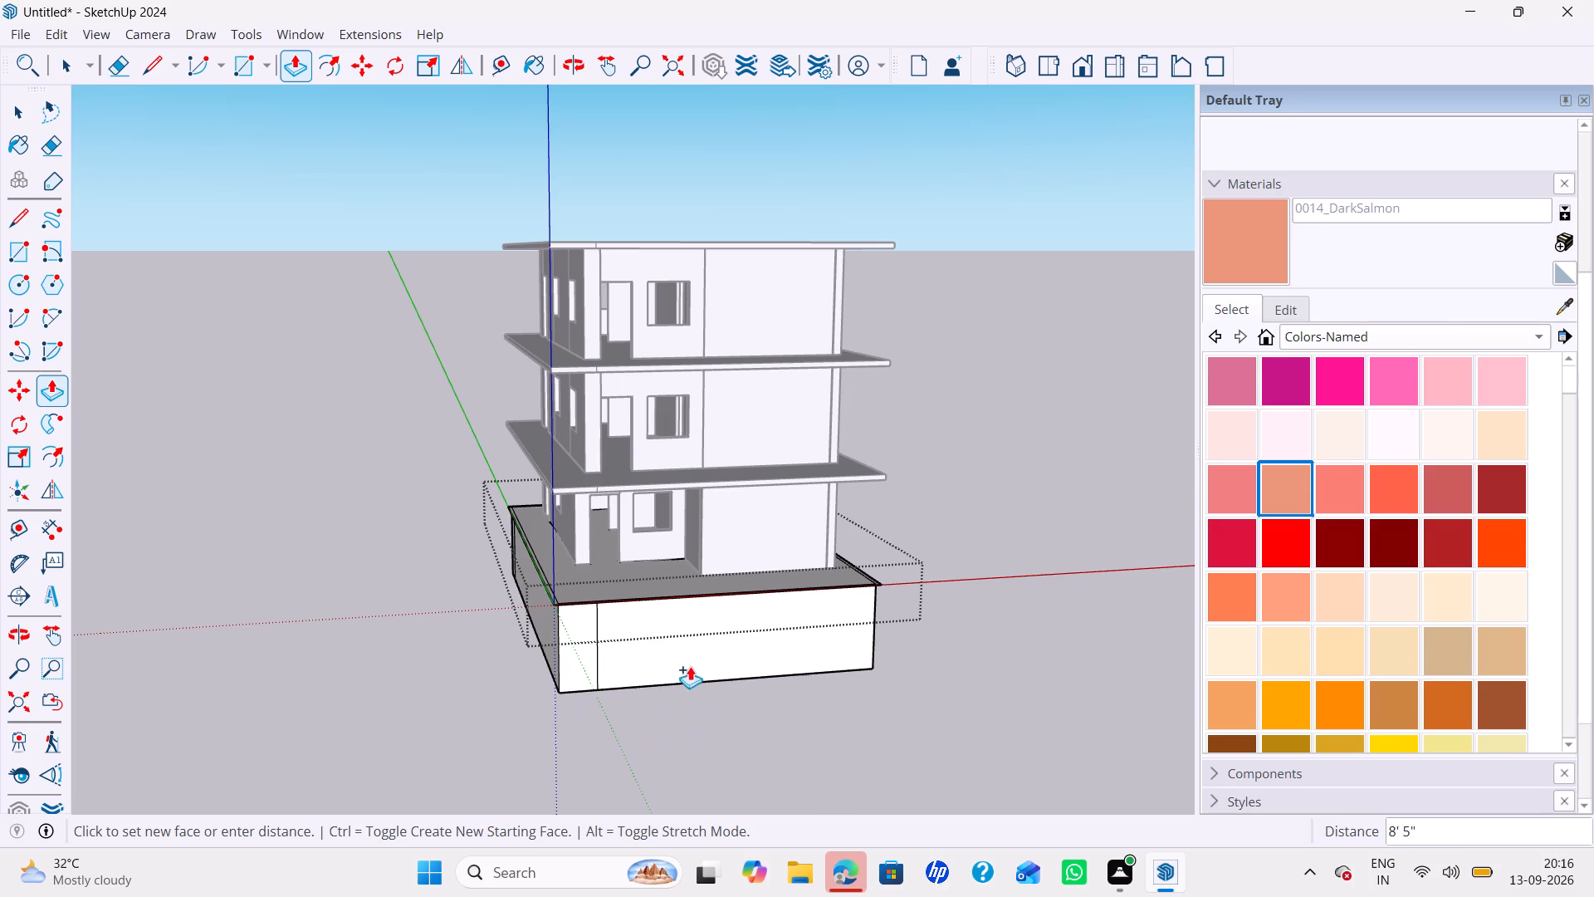
key("6")
key("shift+quotedbl")
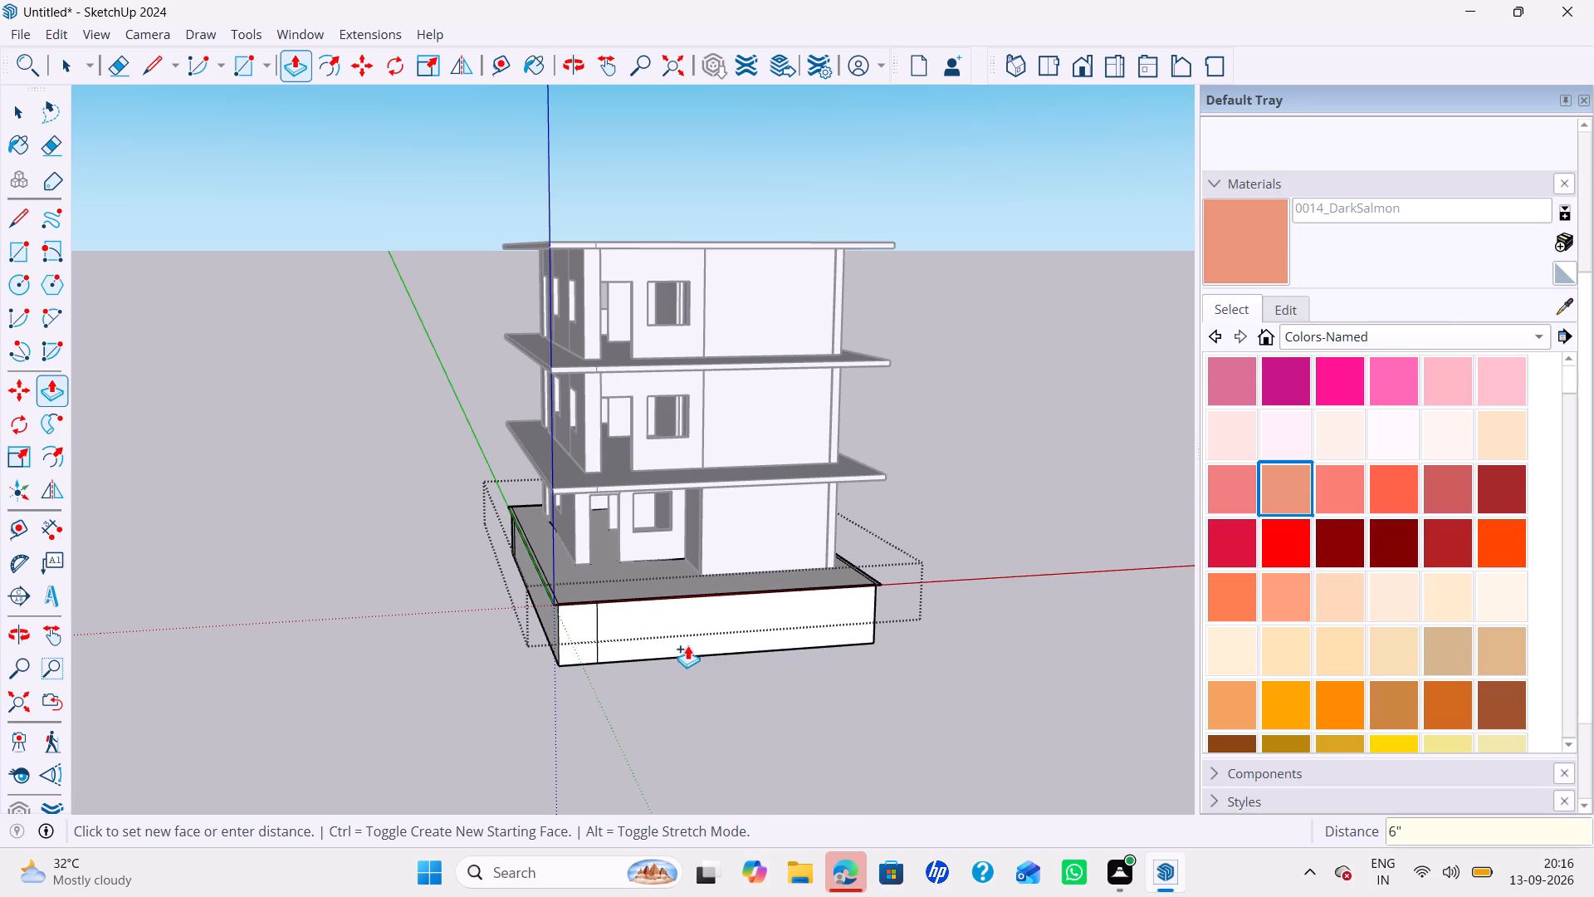
key("Return")
Push the narrow border strip around the ground-floor slab down by the same 6" and close the group.
scroll(680, 617, "up", 9)
middle_click_drag(695, 580, 688, 674)
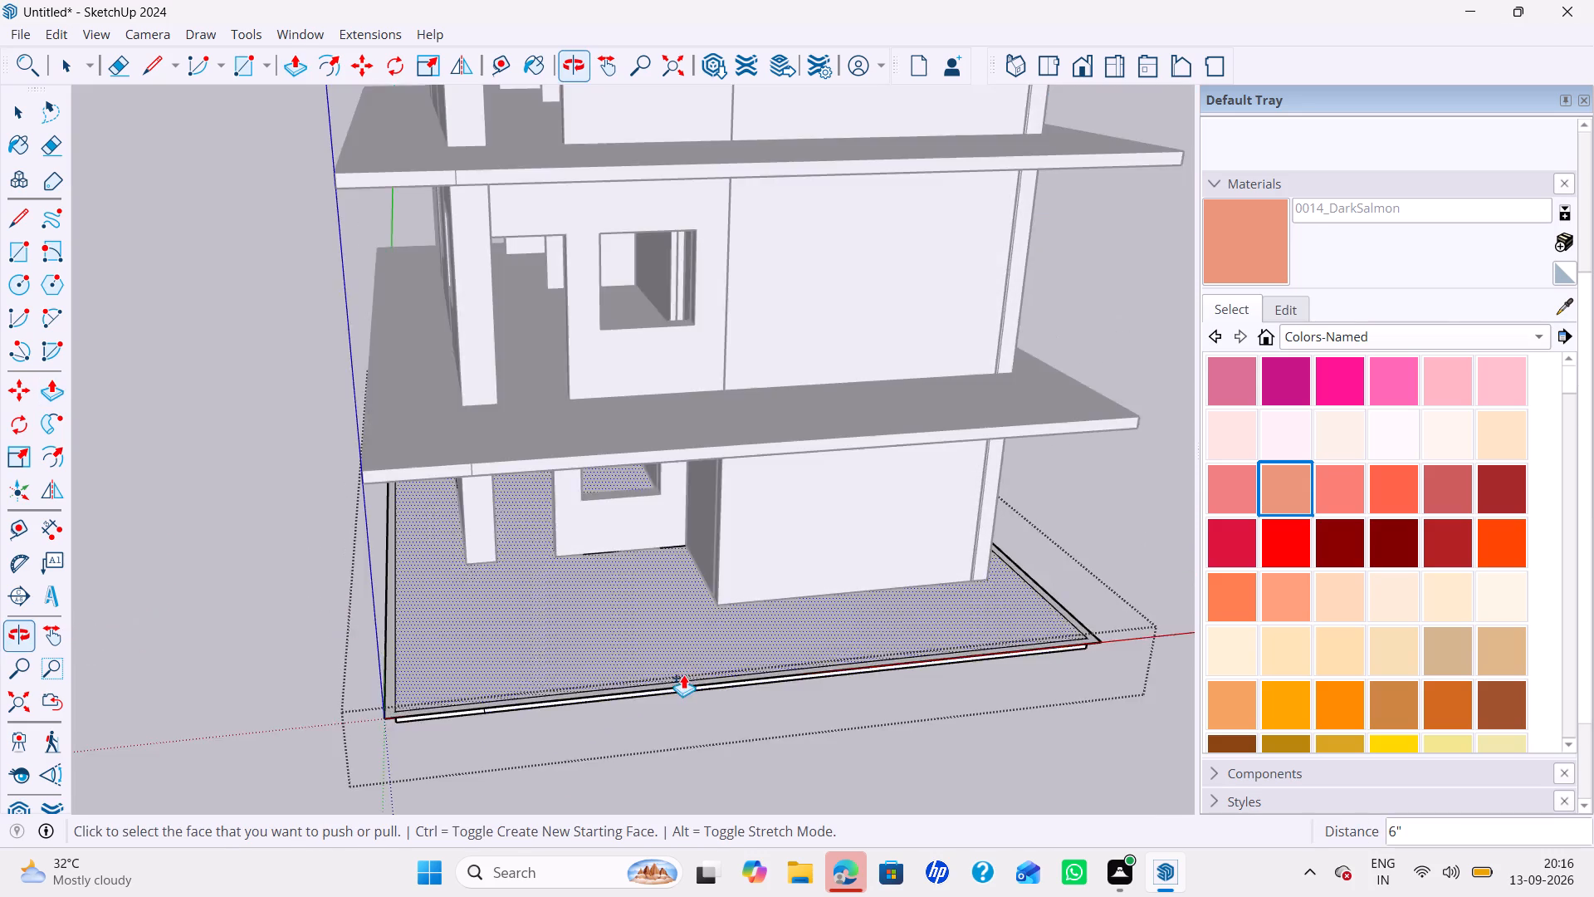
scroll(683, 674, "up", 9)
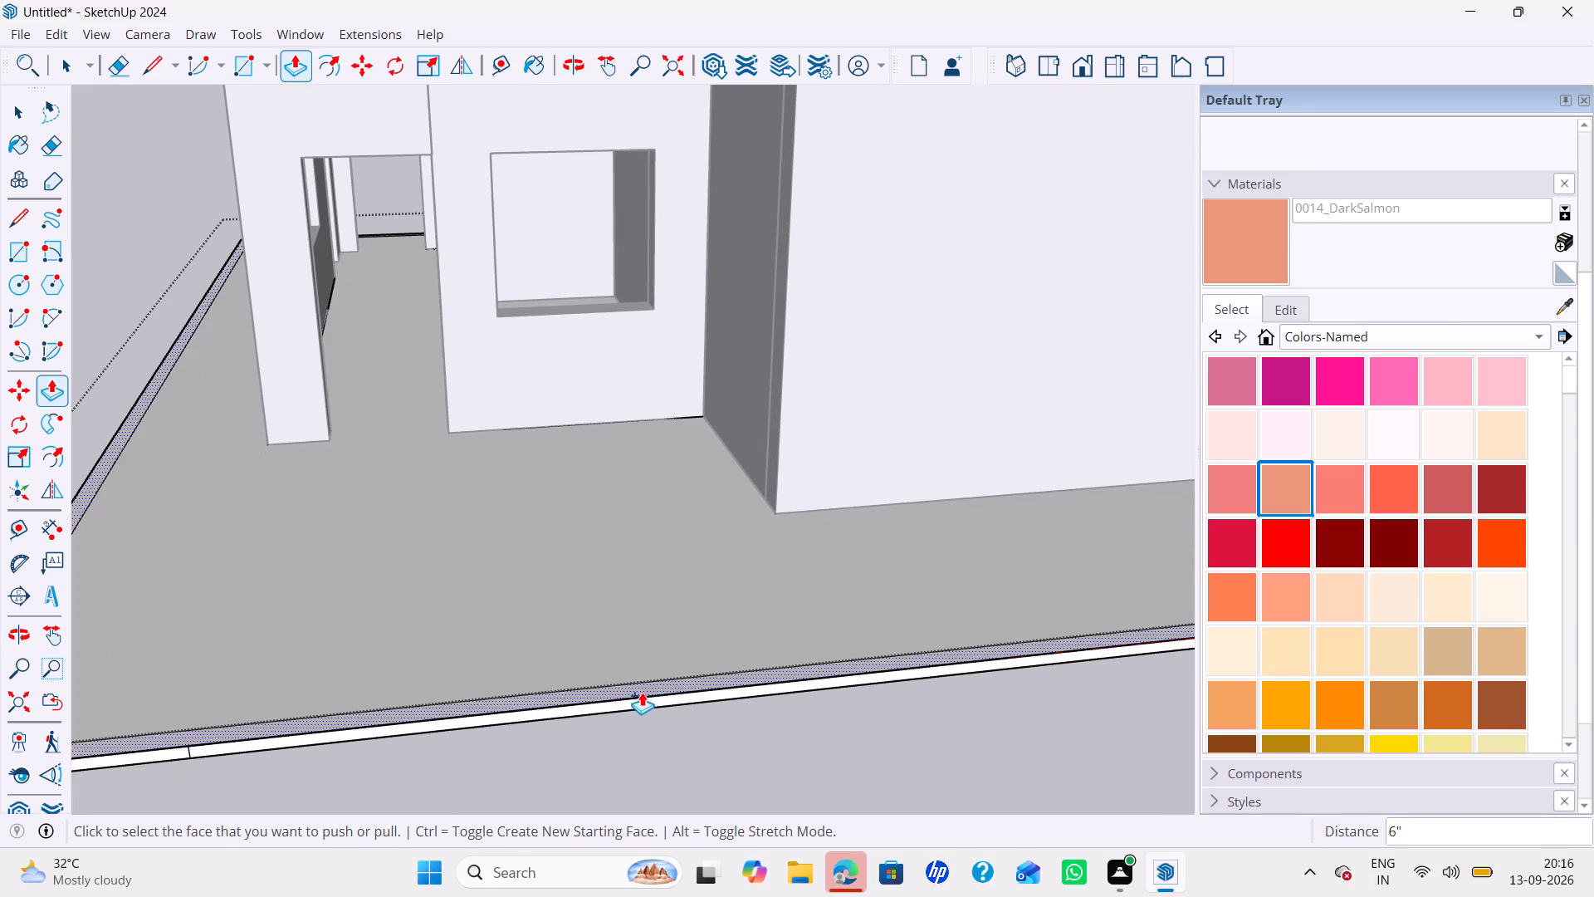
double_click(642, 686)
key("space")
scroll(649, 689, "down", 6)
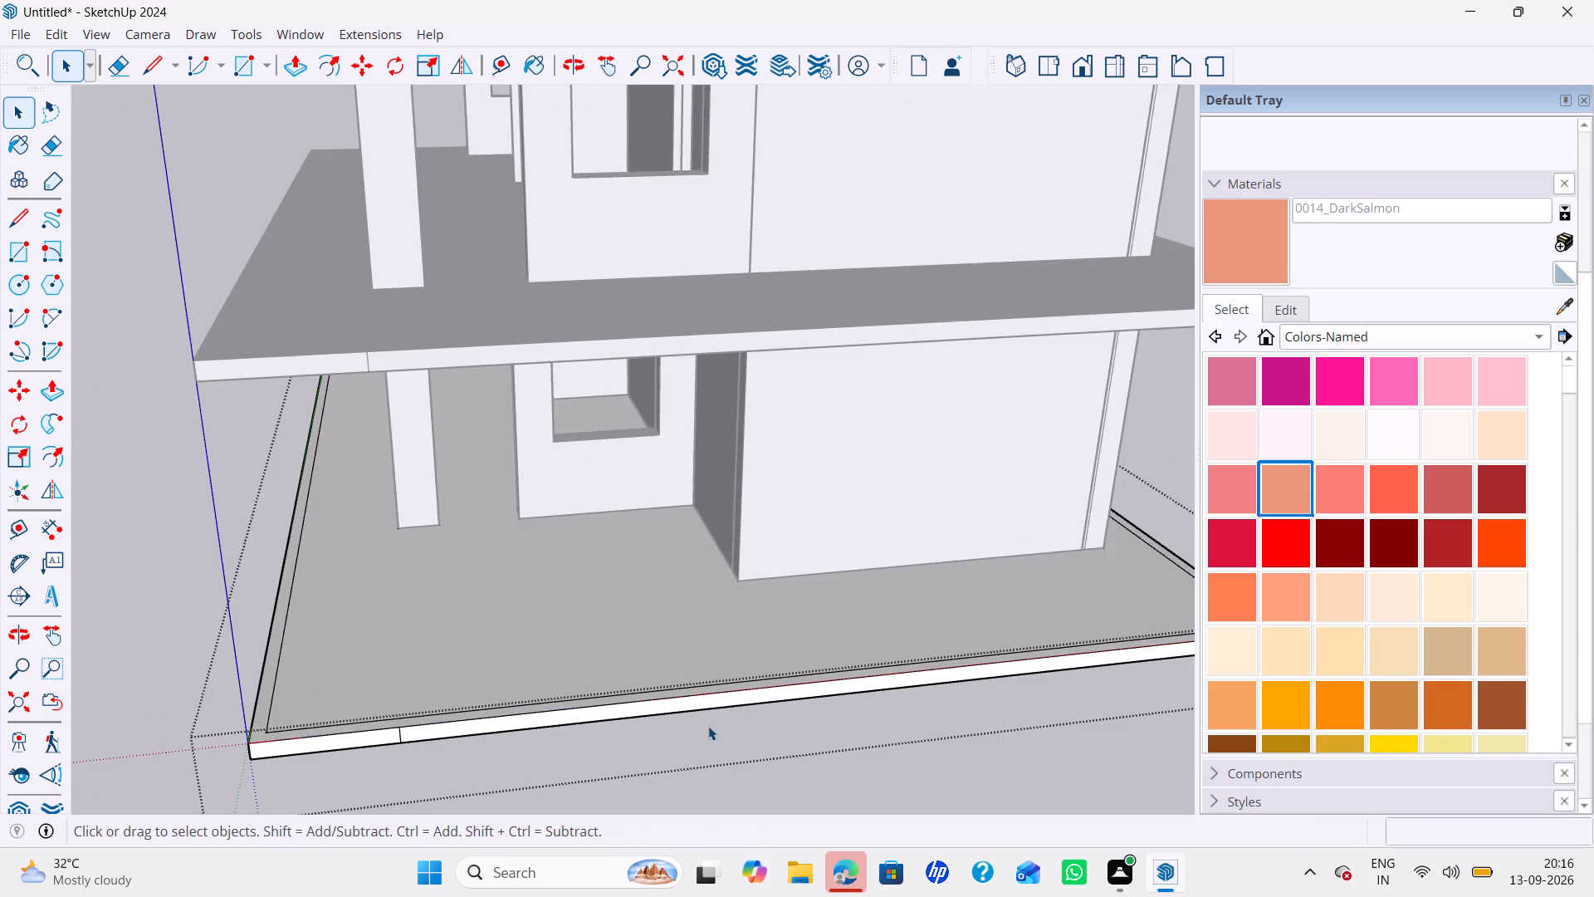
scroll(717, 719, "down", 7)
middle_click_drag(746, 725, 740, 675)
scroll(746, 723, "left", 3)
scroll(841, 708, "down", 14)
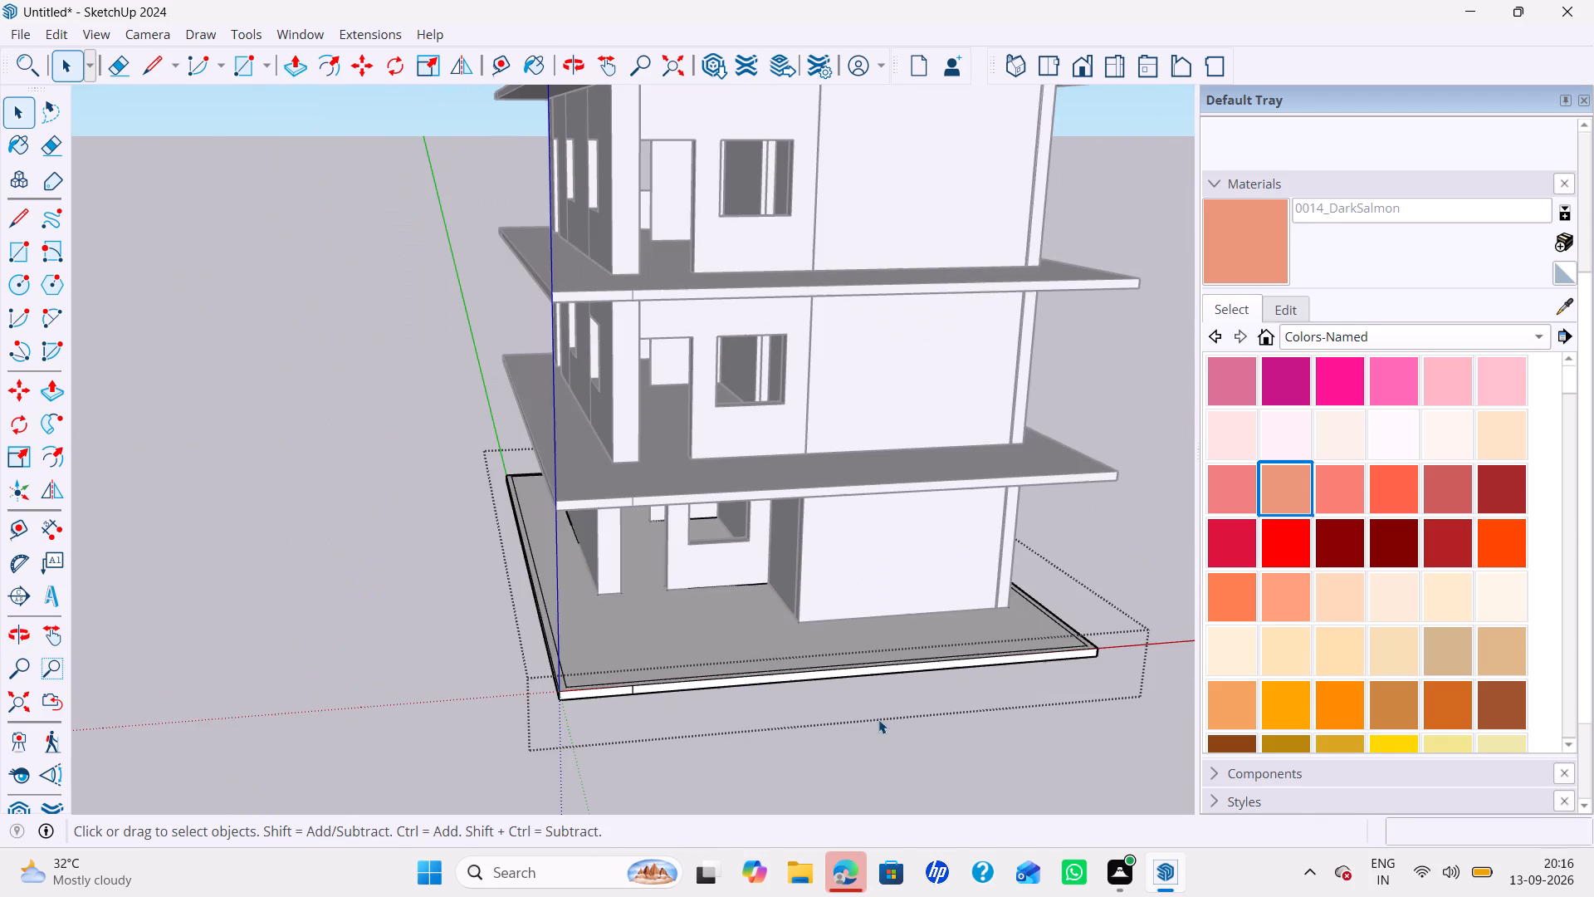
left_click(895, 739)
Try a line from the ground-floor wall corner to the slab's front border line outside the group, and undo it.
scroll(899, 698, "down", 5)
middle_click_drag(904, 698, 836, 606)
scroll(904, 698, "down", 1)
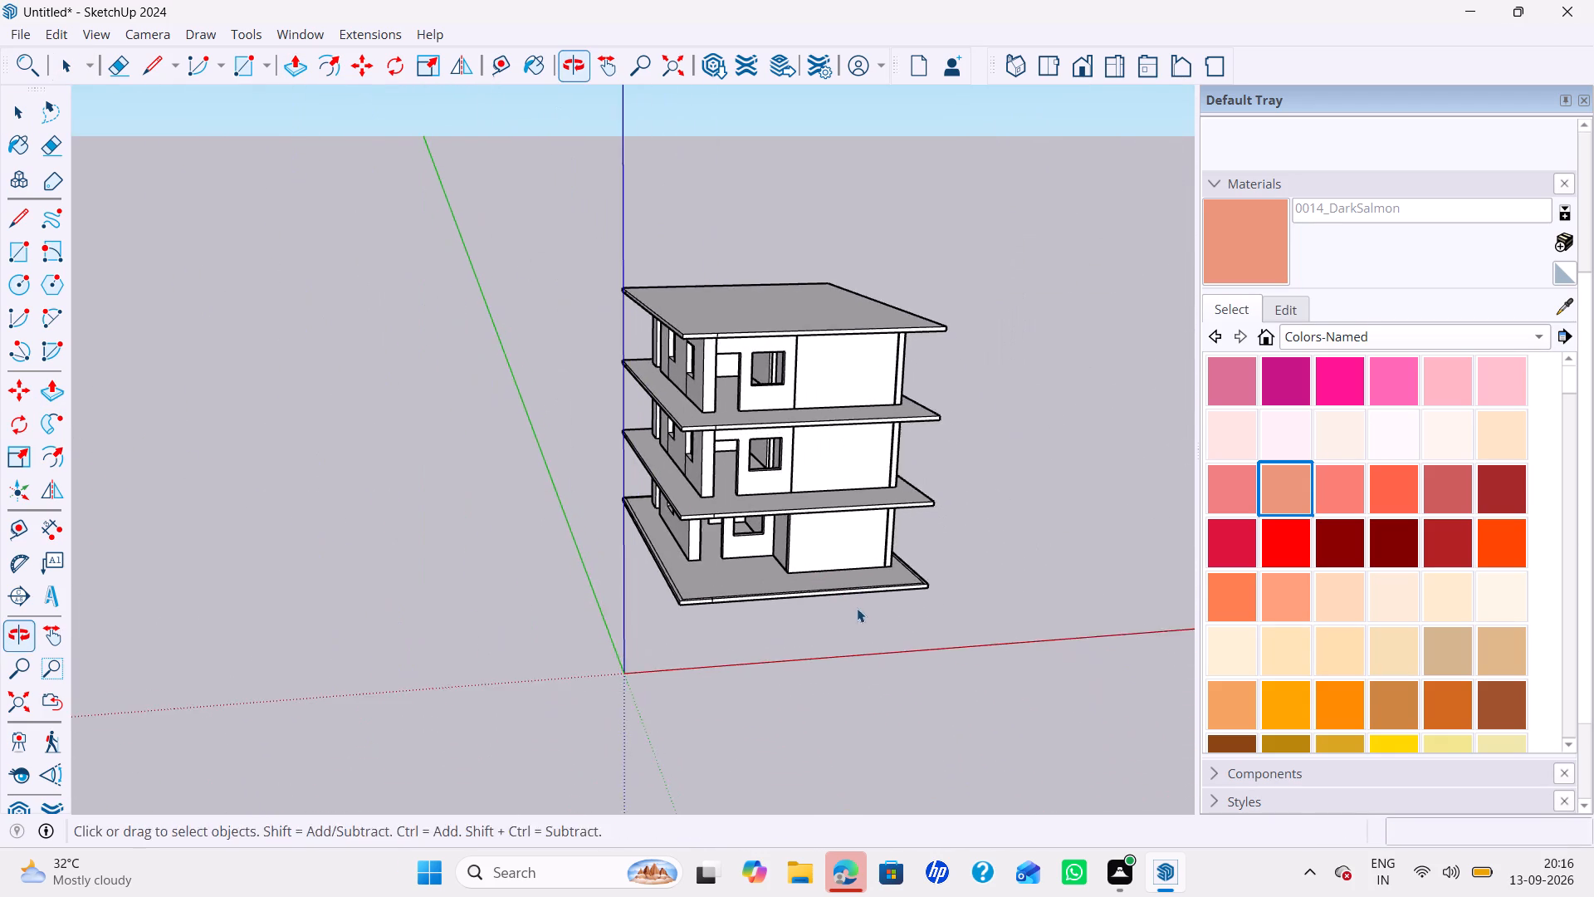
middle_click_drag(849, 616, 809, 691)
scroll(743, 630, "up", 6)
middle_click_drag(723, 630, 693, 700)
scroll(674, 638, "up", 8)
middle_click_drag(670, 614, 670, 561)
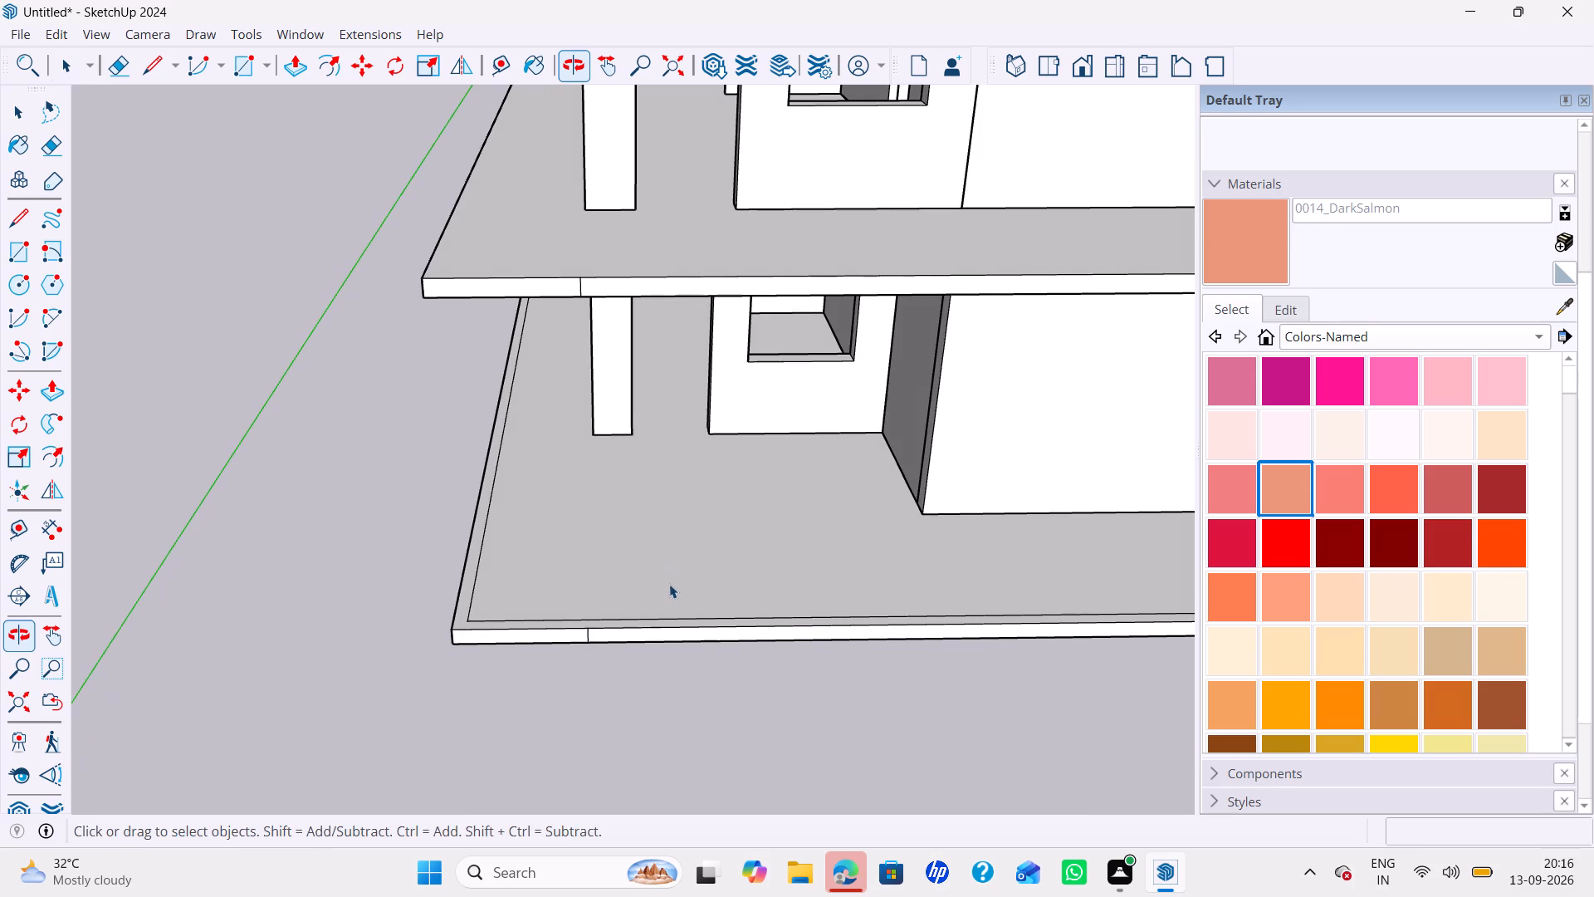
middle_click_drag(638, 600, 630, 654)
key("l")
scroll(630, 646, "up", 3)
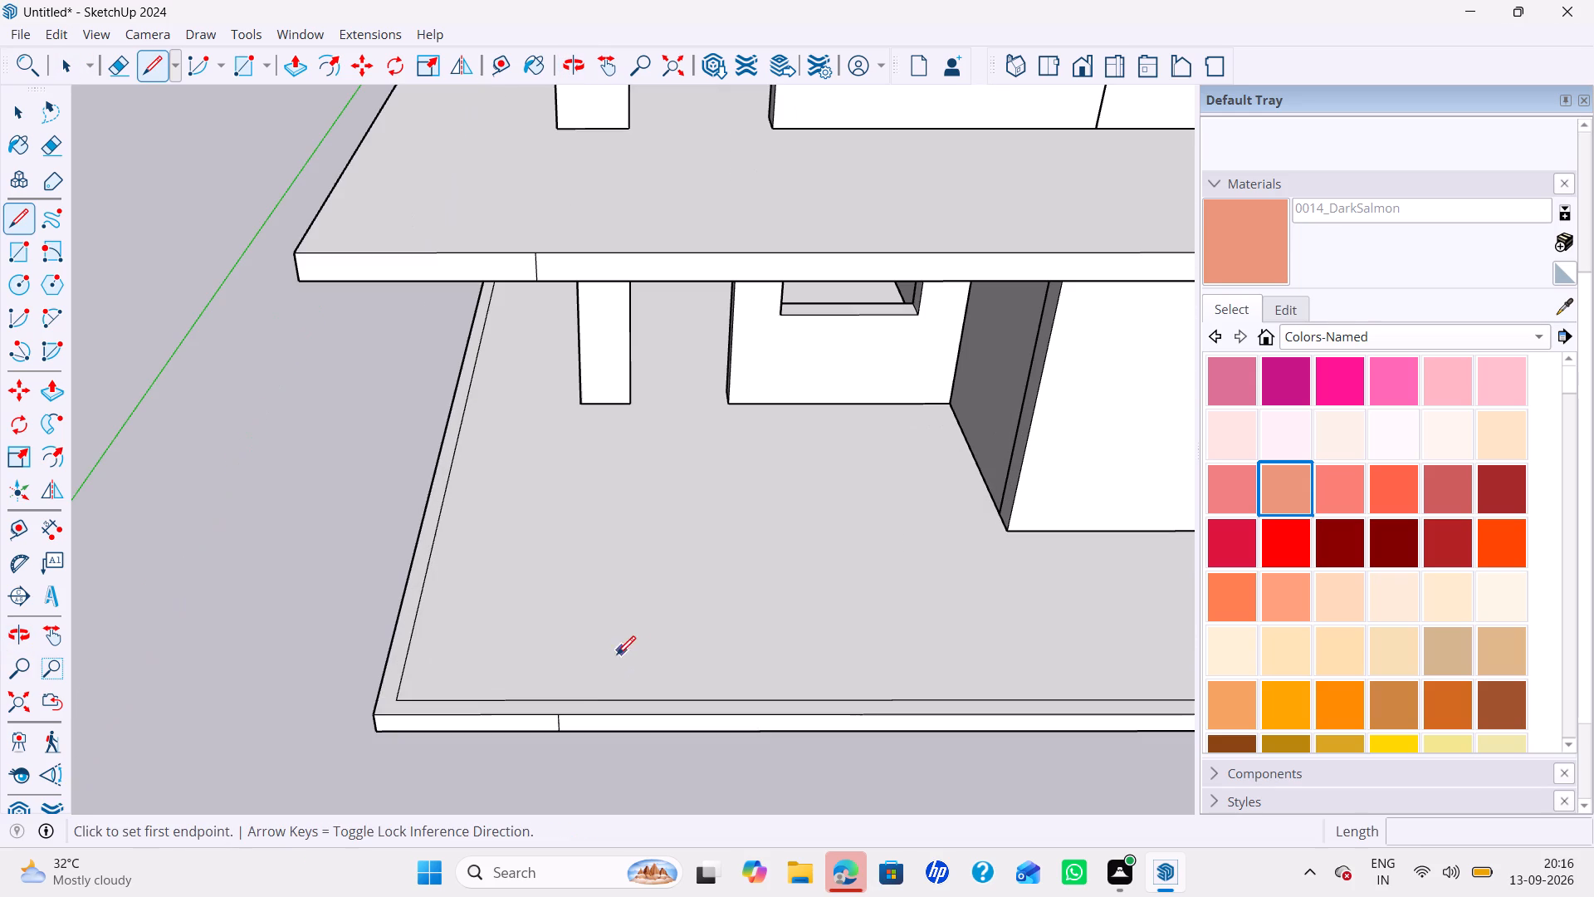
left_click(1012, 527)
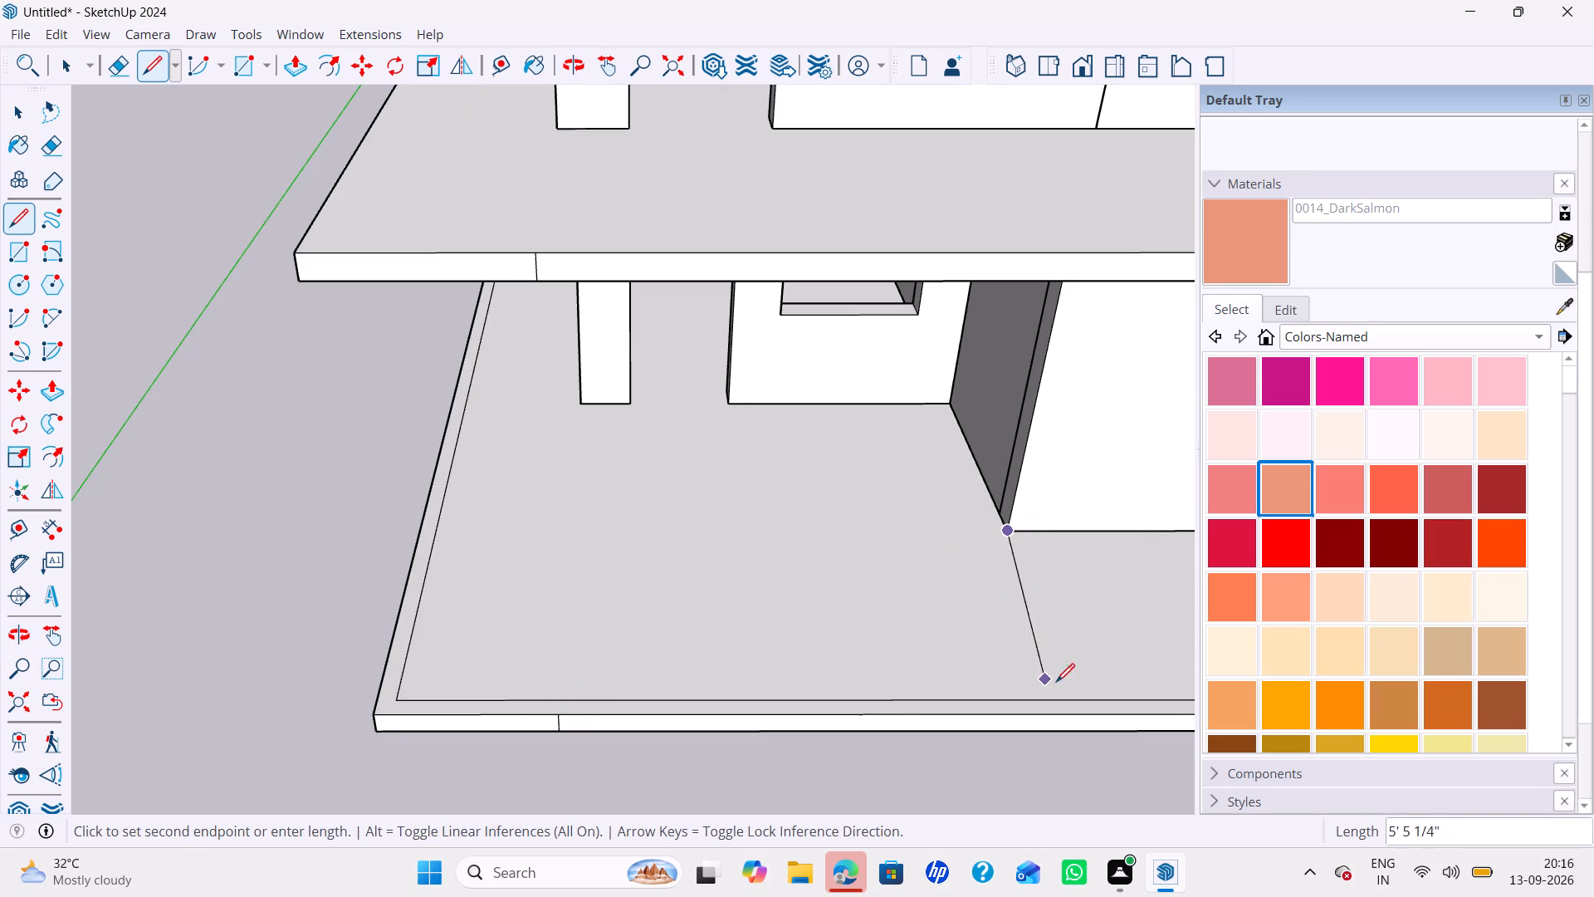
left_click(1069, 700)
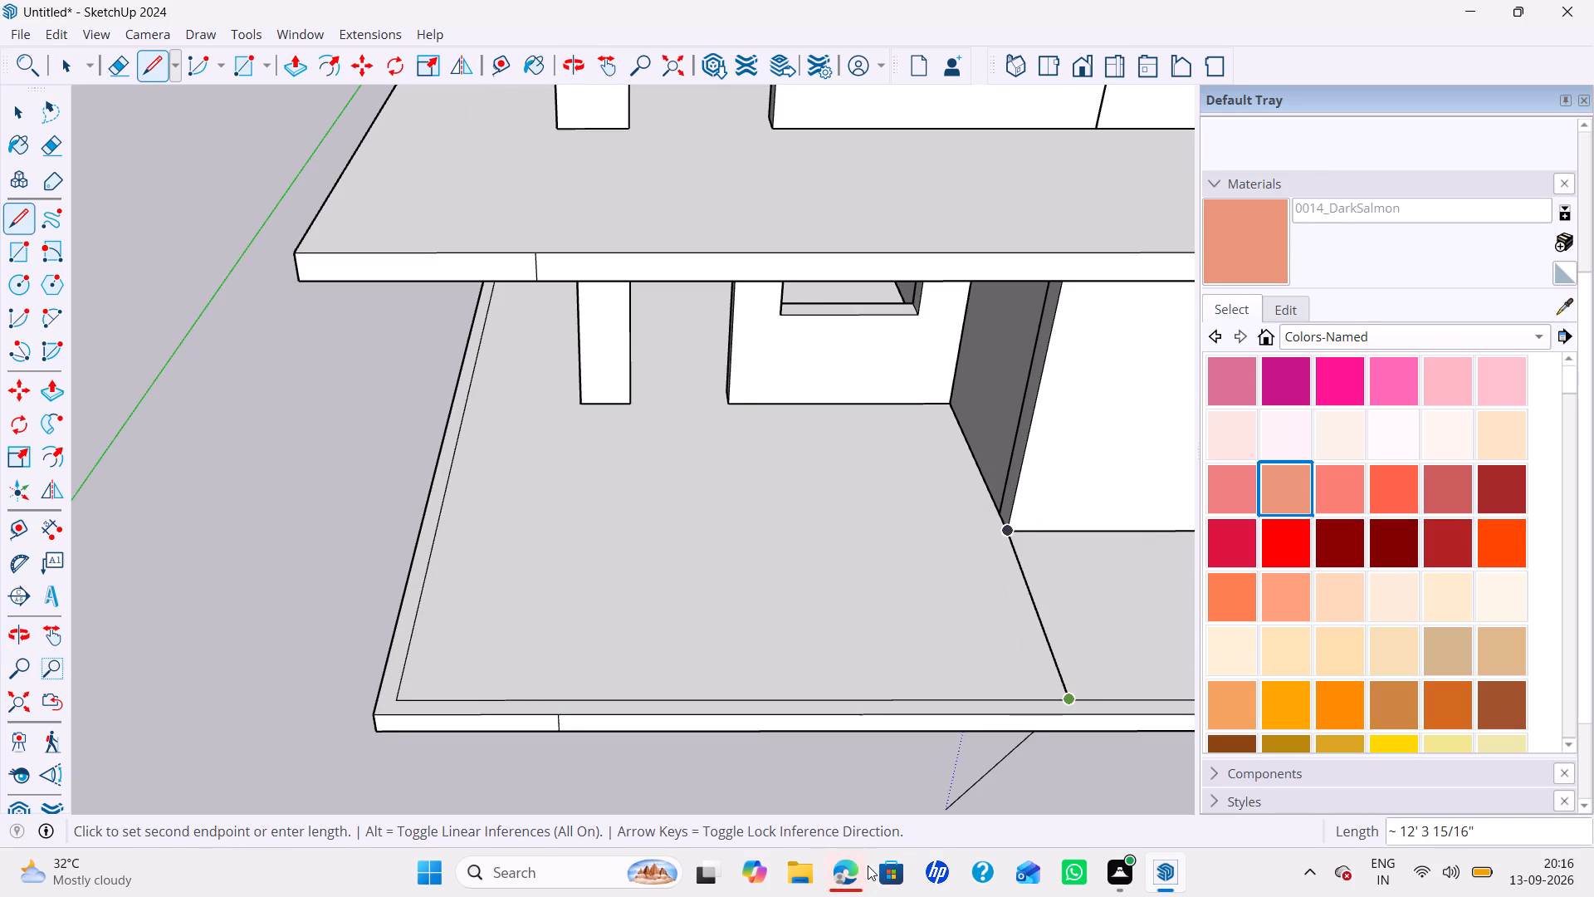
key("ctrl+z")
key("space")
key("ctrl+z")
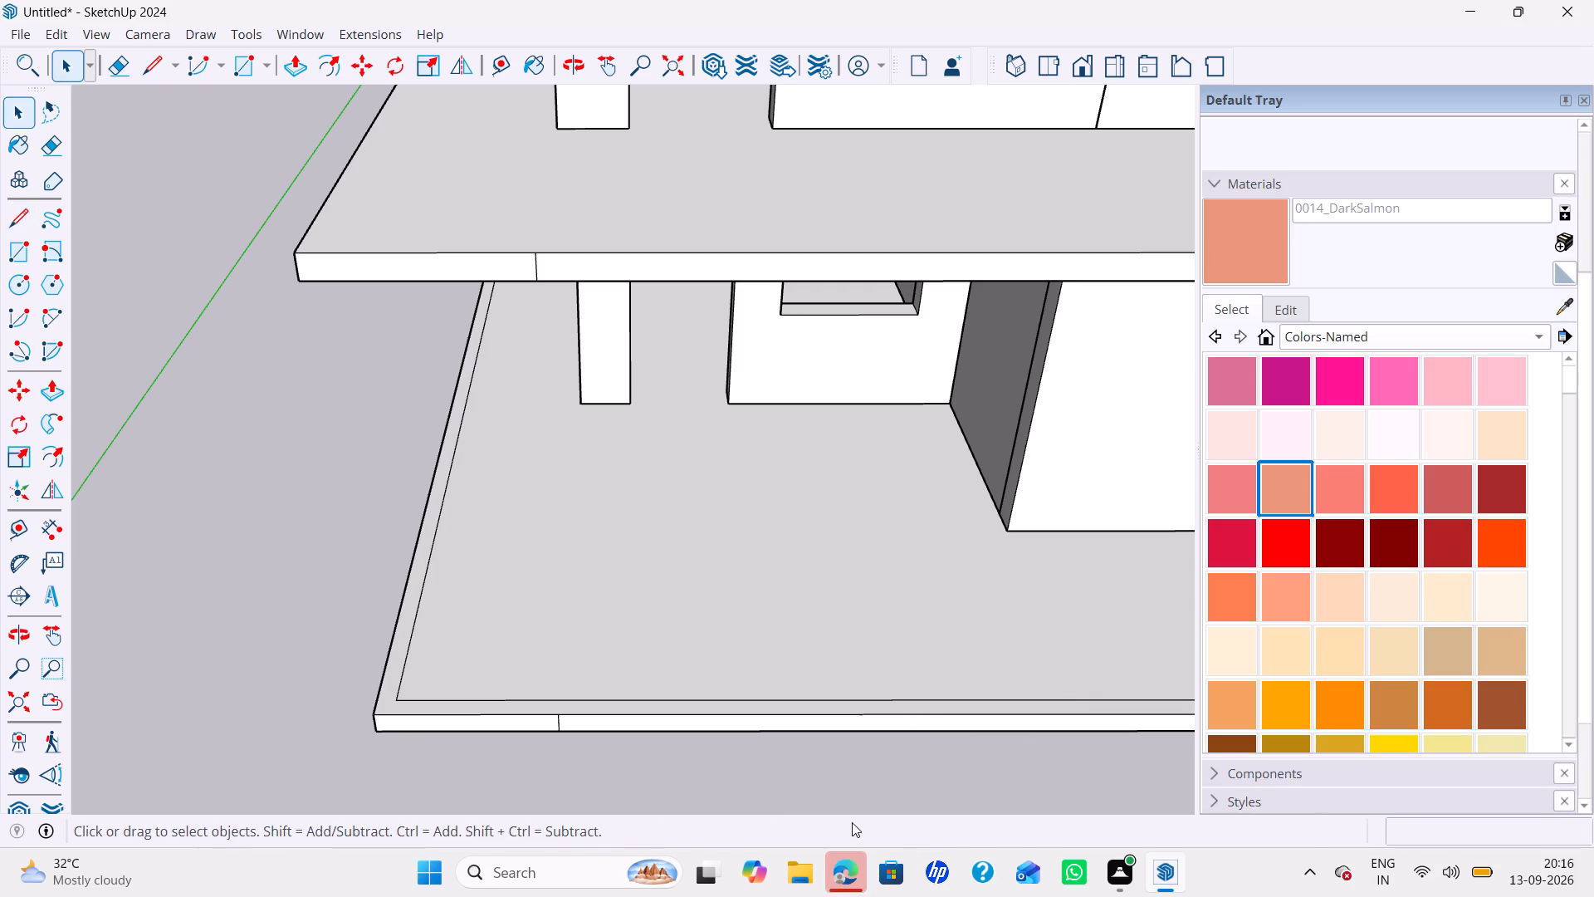
Inside the ground-floor slab group, draw a 6' line along the green axis from the wall corner to the front border line.
left_click_drag(860, 779, 882, 746)
key("space")
double_click(914, 675)
key("l")
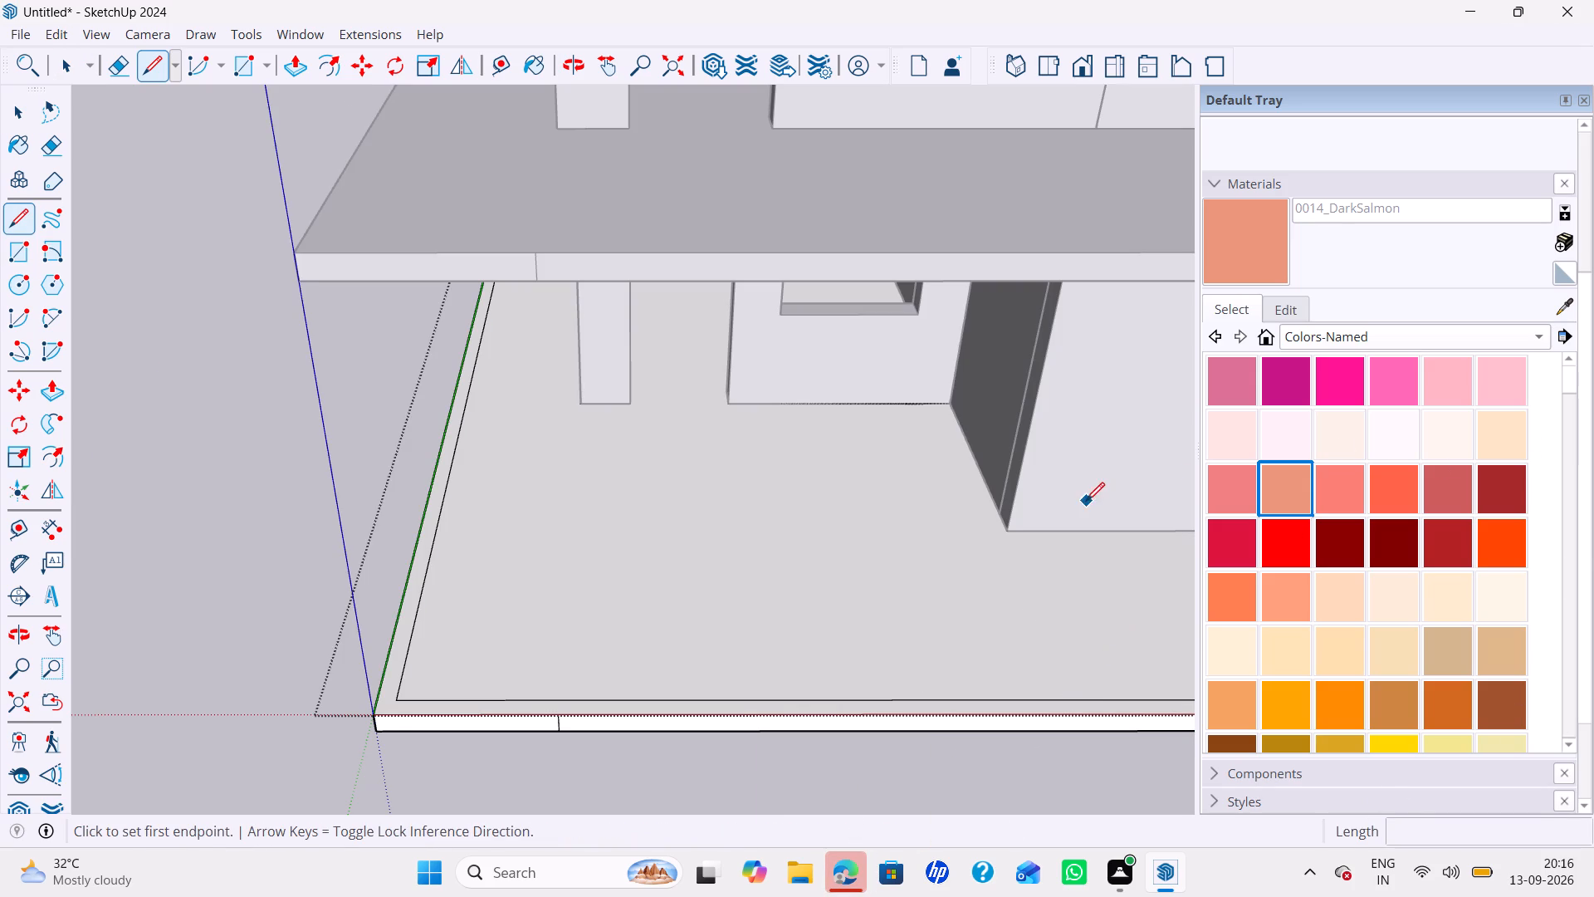
left_click(1010, 537)
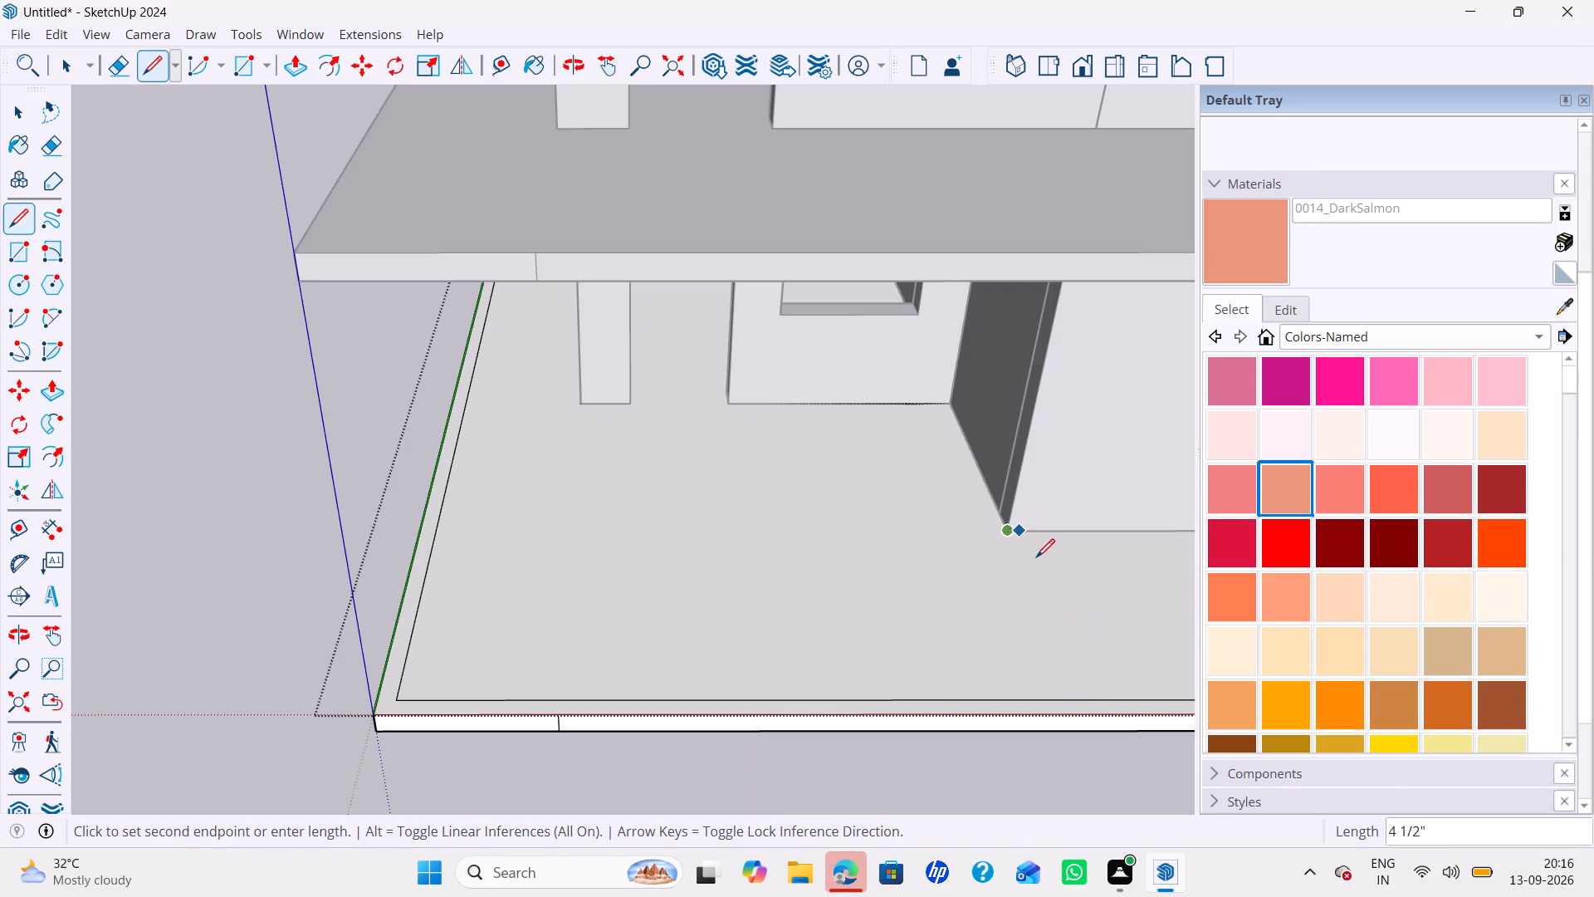
left_click(1092, 697)
key("space")
Examine the divided ground-floor slab and the storeys above from several sides, and close the slab group.
scroll(1068, 633, "down", 14)
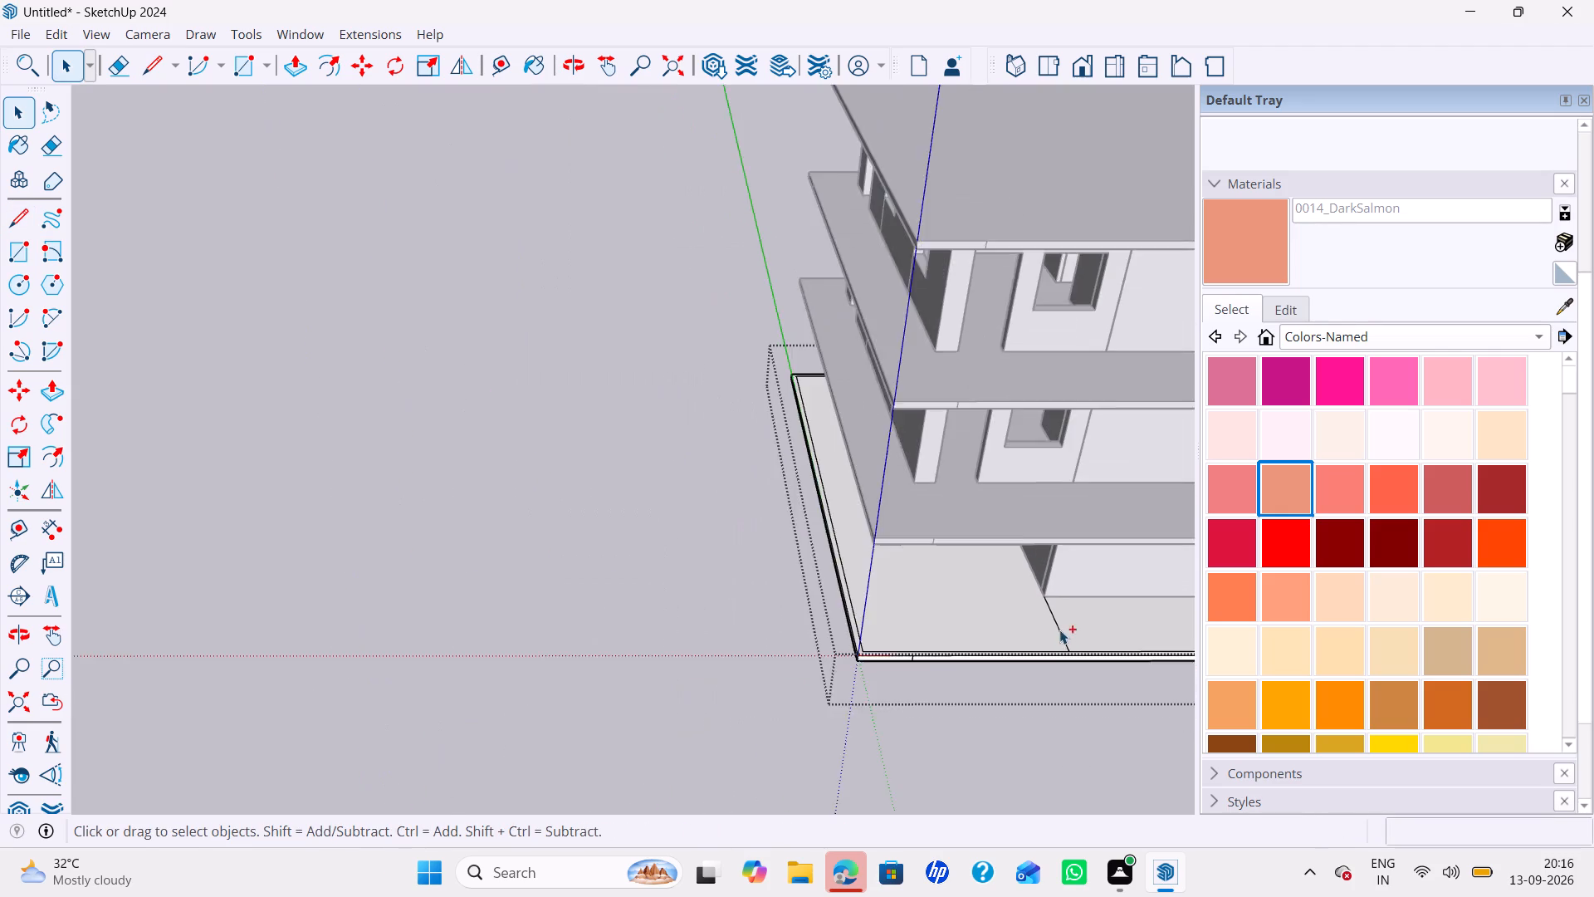
middle_click_drag(1059, 630, 778, 620, "ctrl")
middle_click_drag(831, 633, 770, 619)
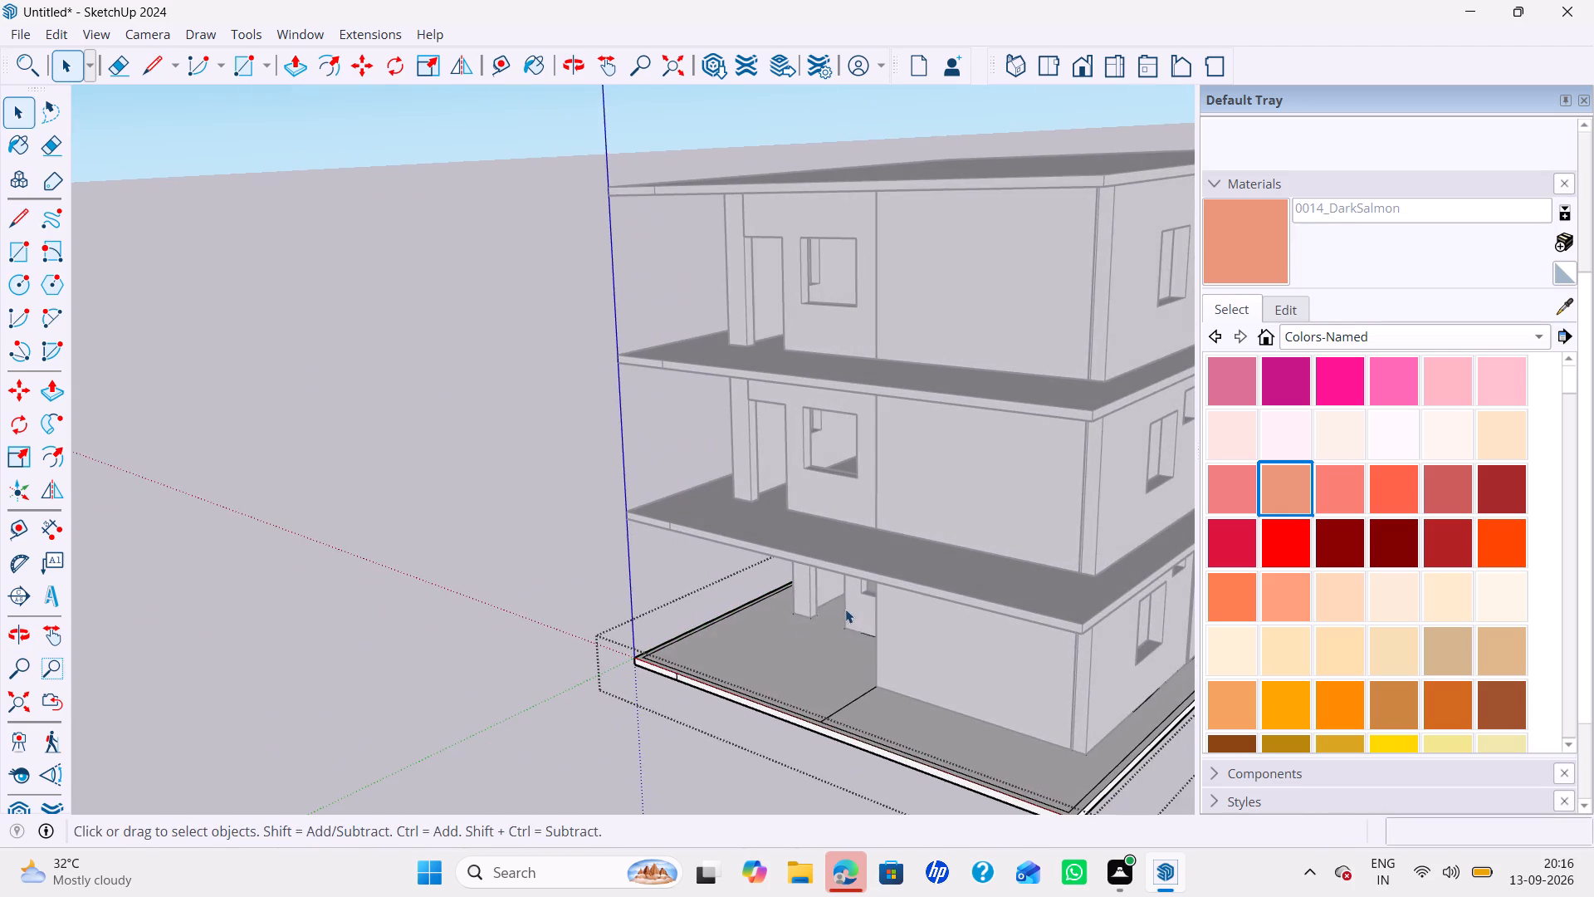
middle_click_drag(845, 609, 635, 620)
middle_click_drag(633, 621, 1166, 569)
middle_click_drag(895, 591, 1000, 611)
scroll(929, 594, "up", 1)
left_click(972, 740)
middle_click_drag(893, 694, 895, 720)
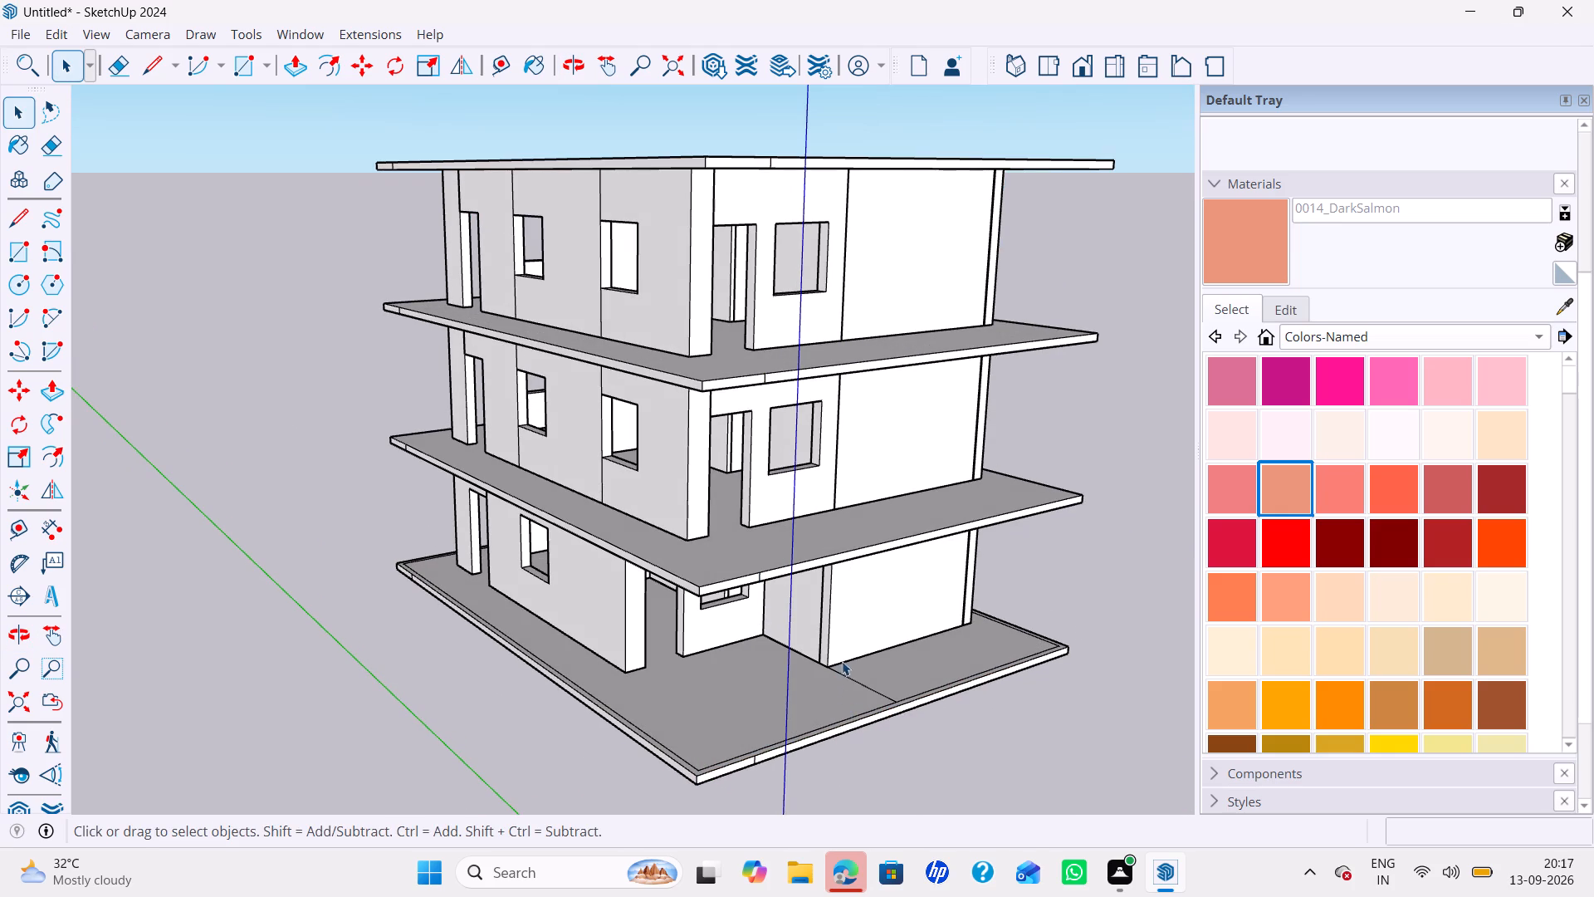
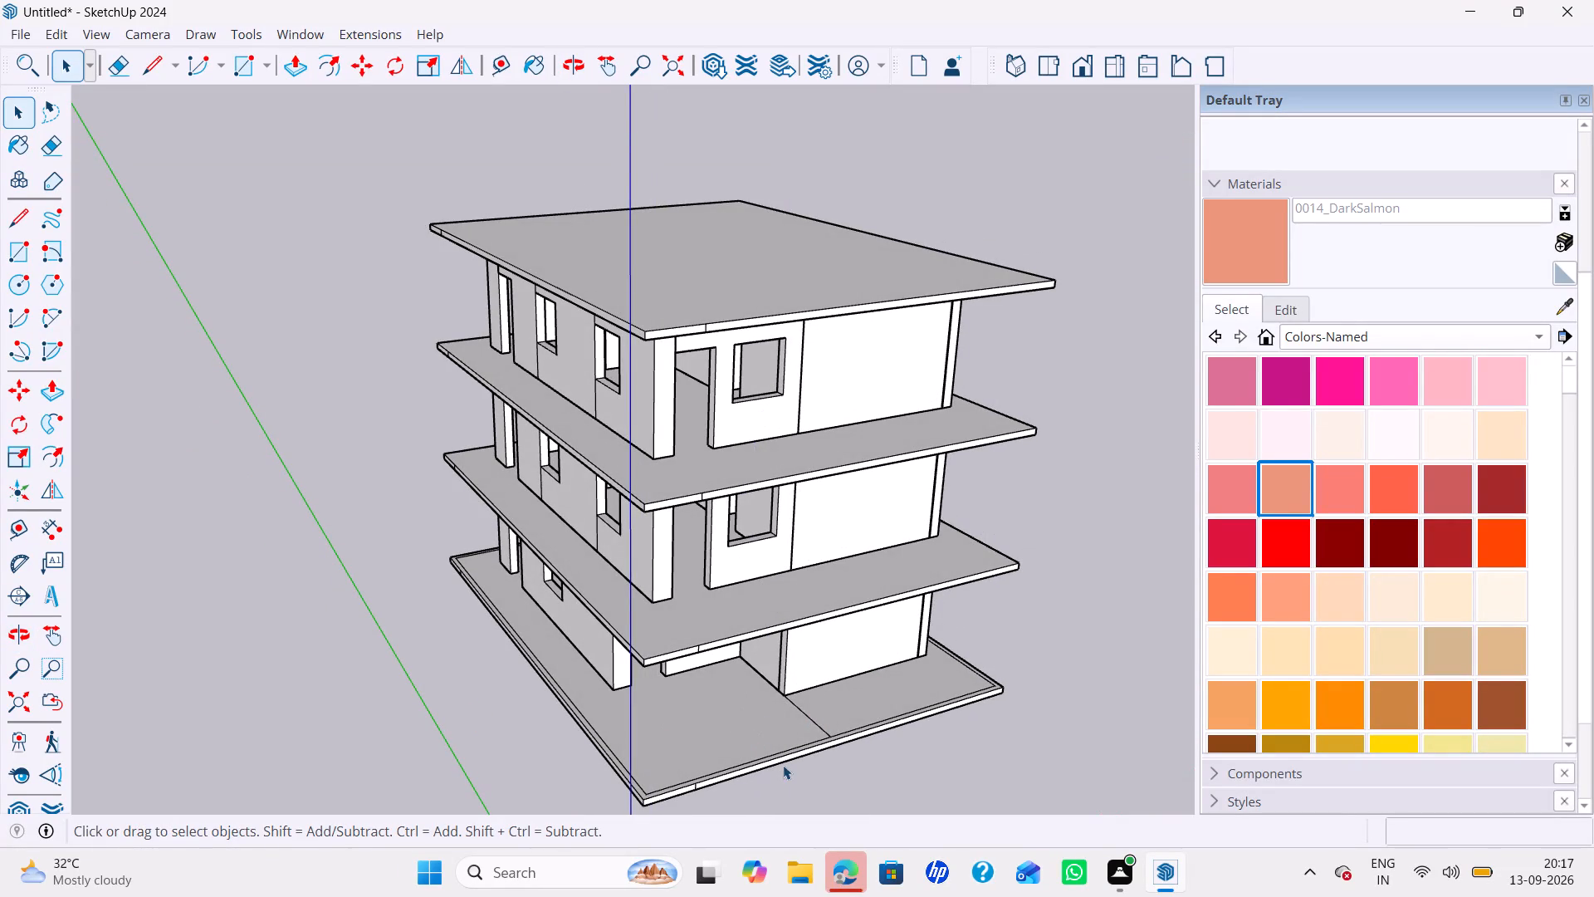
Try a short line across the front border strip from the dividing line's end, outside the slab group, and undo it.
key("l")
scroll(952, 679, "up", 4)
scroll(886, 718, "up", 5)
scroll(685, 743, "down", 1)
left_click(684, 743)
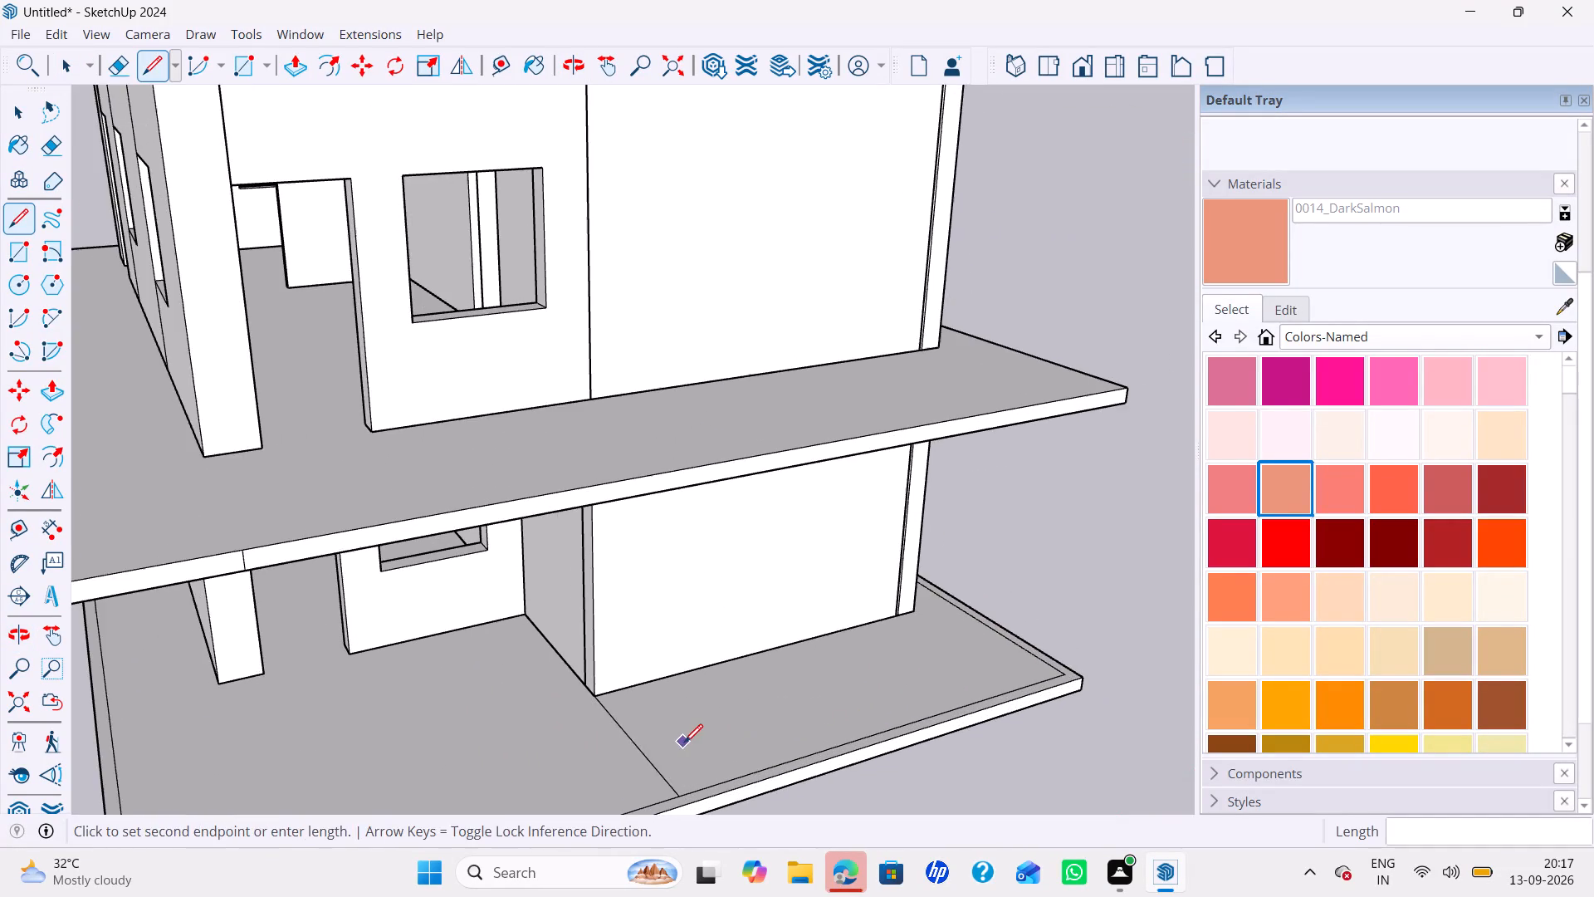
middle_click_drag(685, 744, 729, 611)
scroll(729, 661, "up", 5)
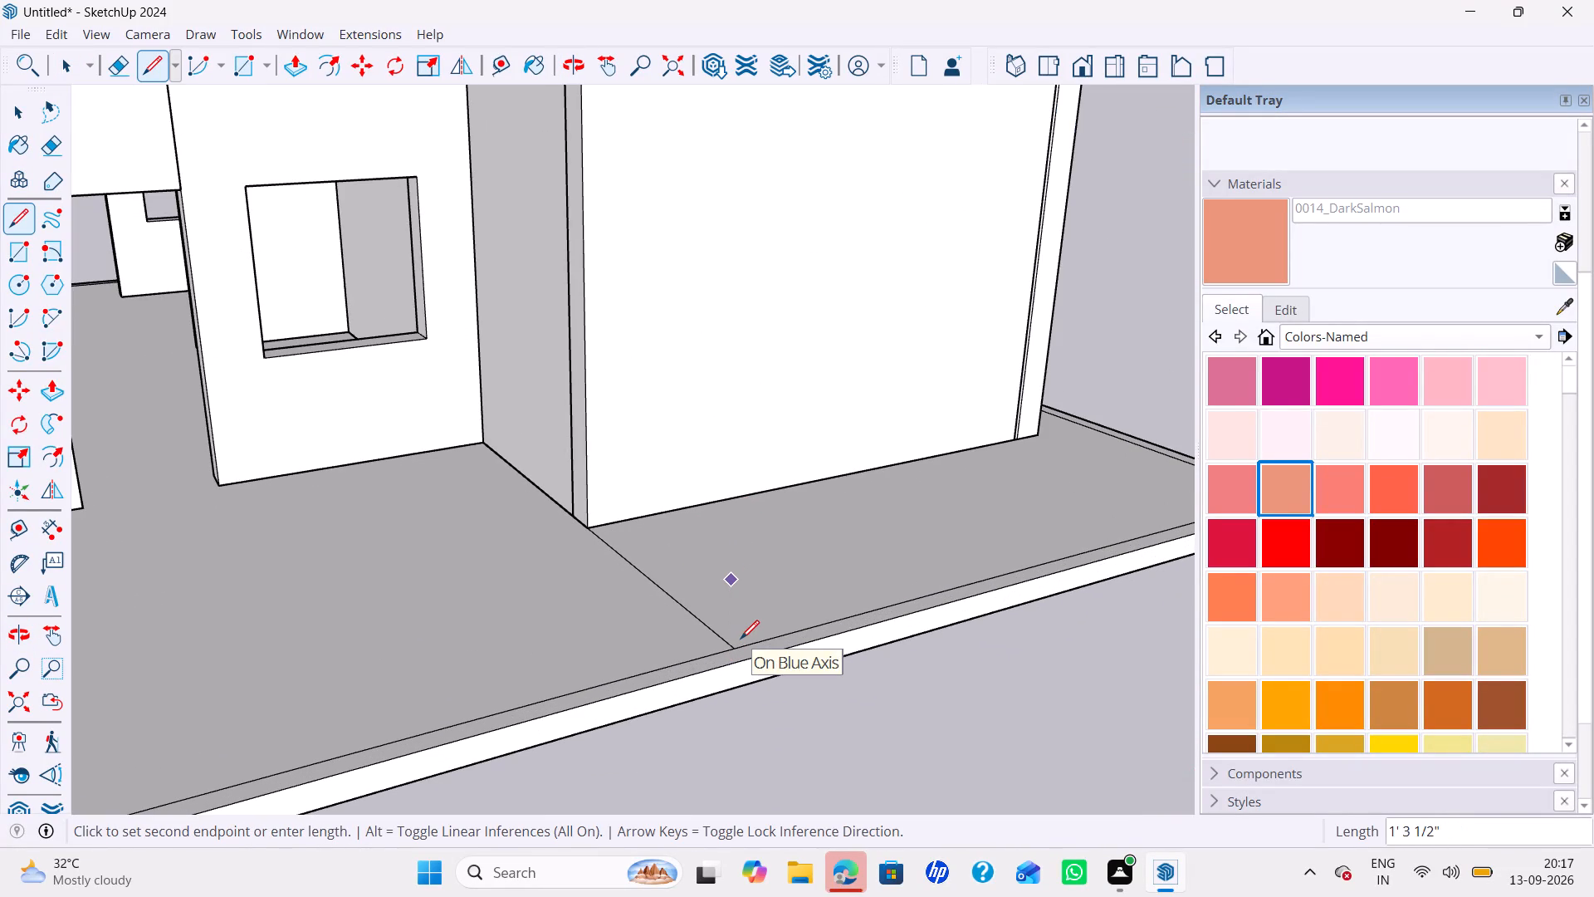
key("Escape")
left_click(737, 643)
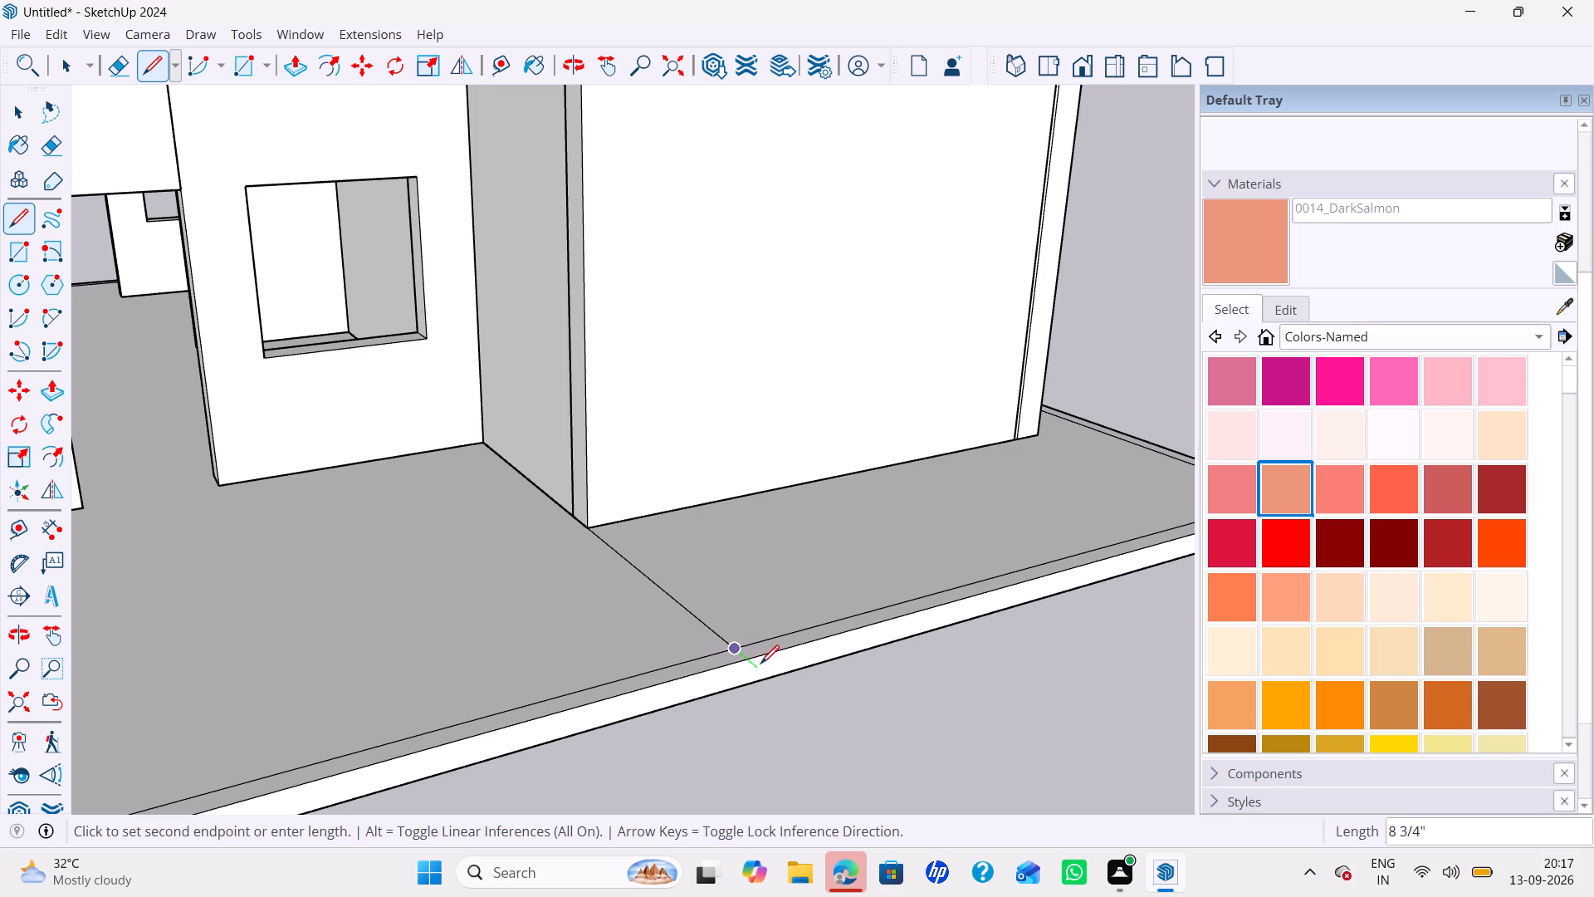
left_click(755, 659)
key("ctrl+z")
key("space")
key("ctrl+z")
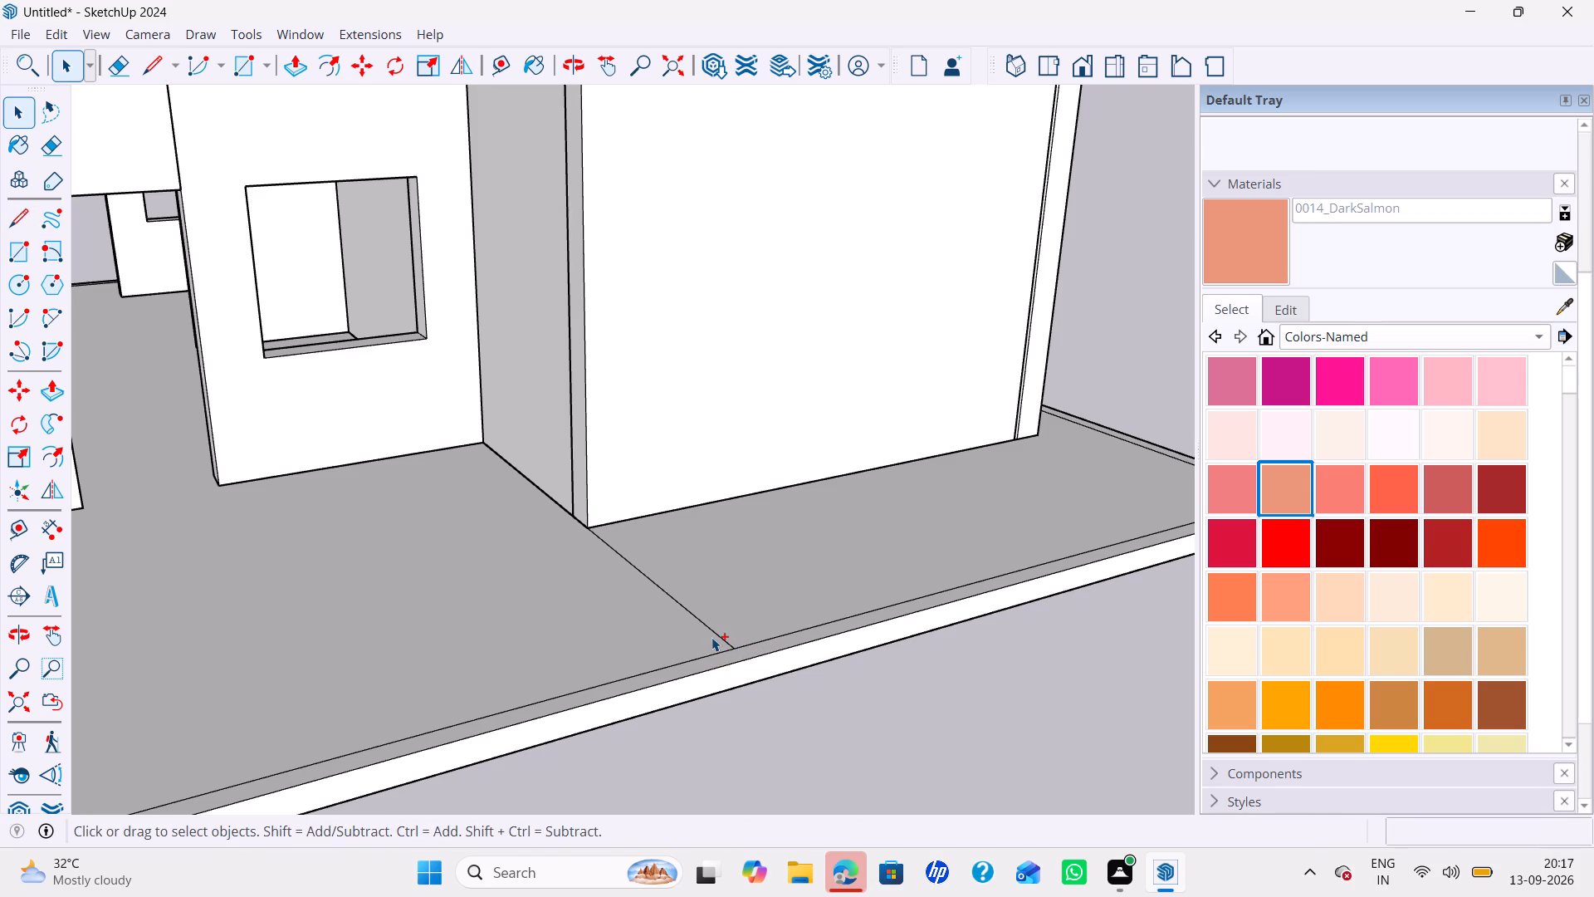
Inside the ground-floor slab group, extend the dividing line about 5" along the green axis across the border strip to the front edge.
key("space")
double_click(699, 634)
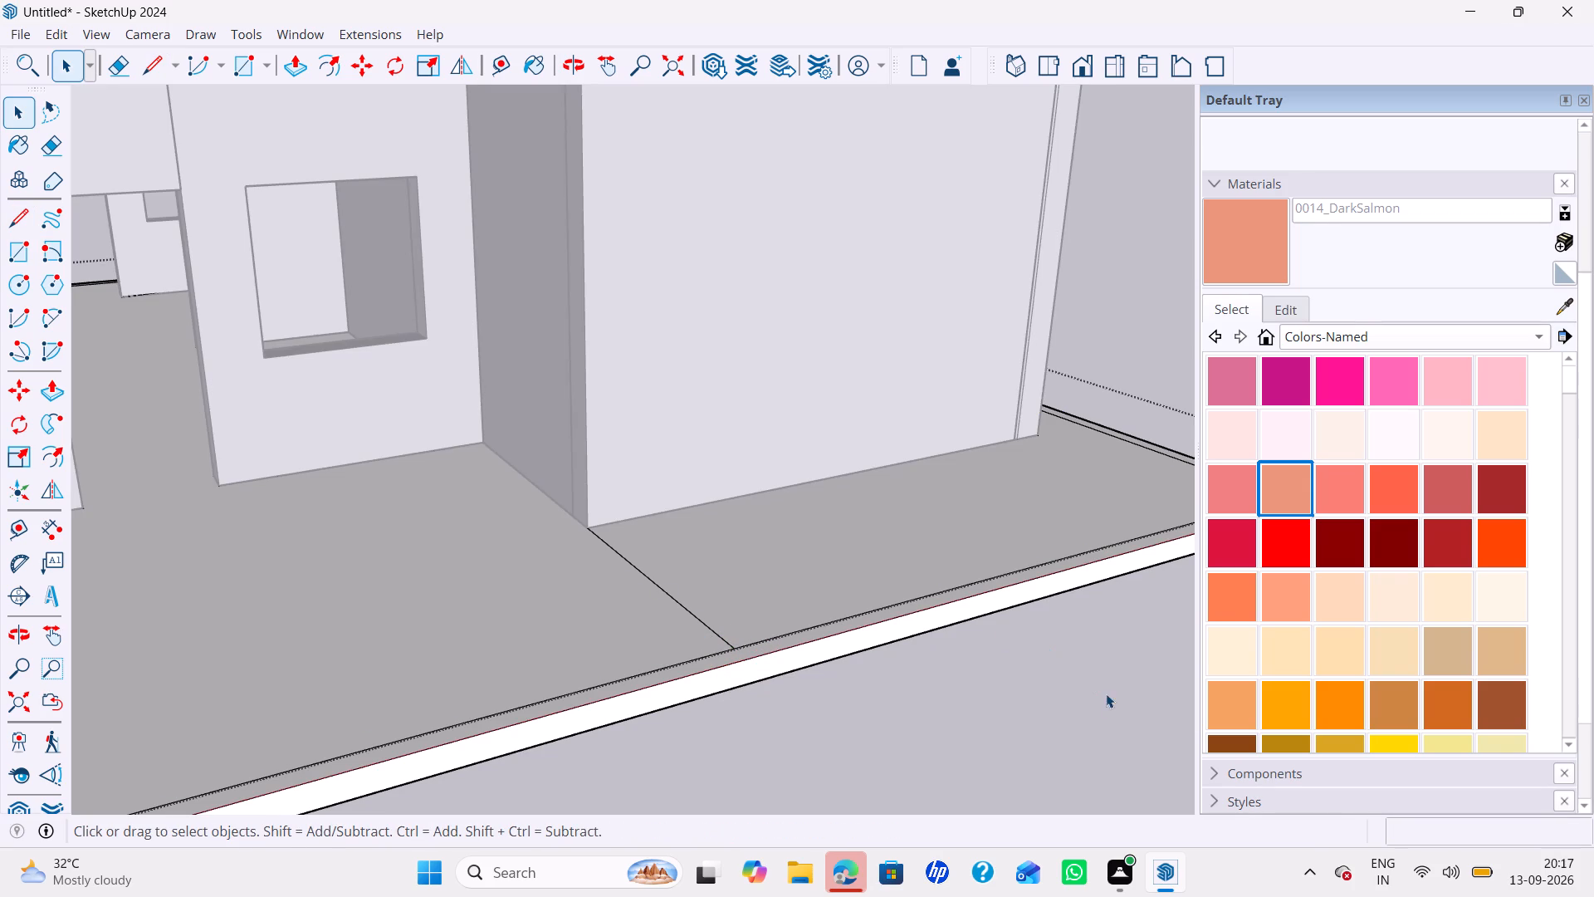
key("l")
scroll(1210, 709, "up", 2)
scroll(851, 657, "down", 4)
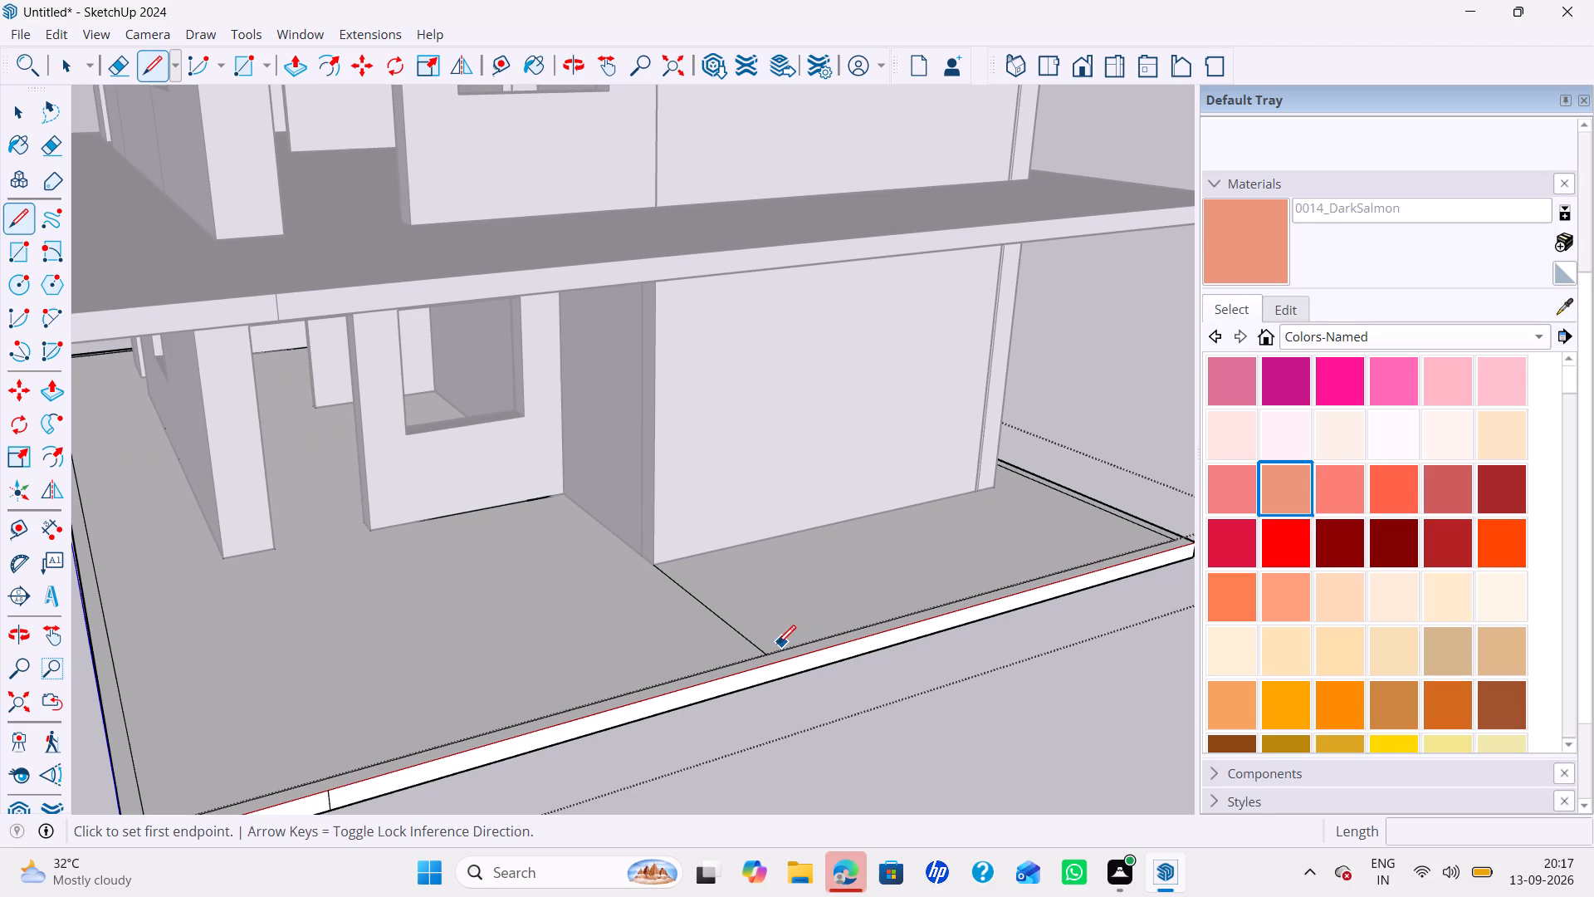
left_click(769, 653)
scroll(775, 660, "up", 9)
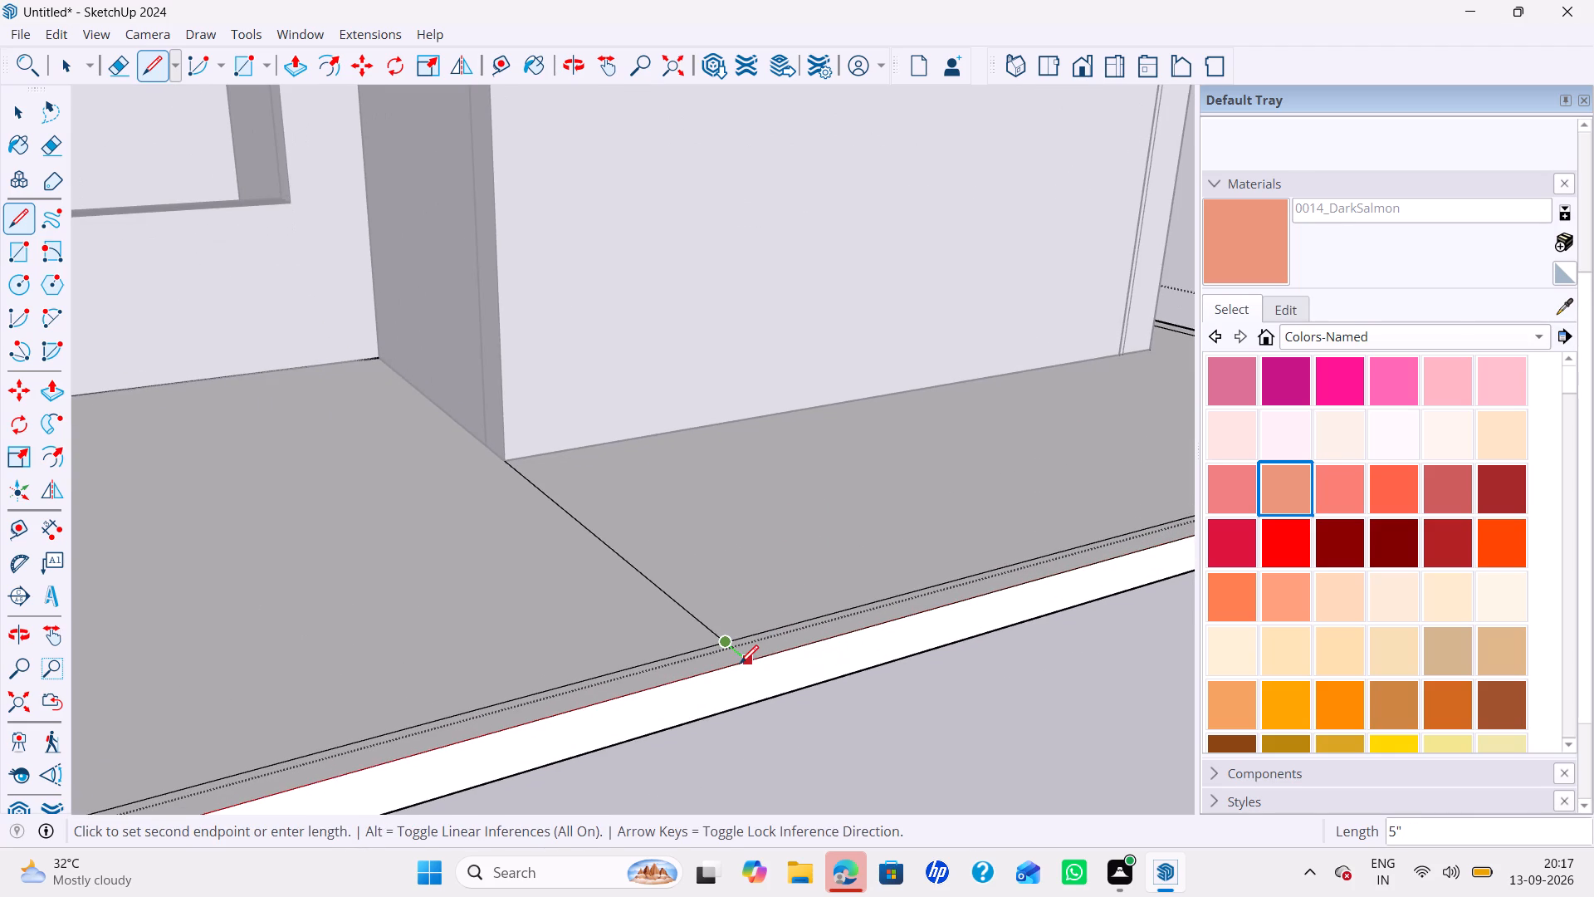
left_click(739, 663)
scroll(739, 663, "down", 13)
key("space")
scroll(679, 690, "down", 5)
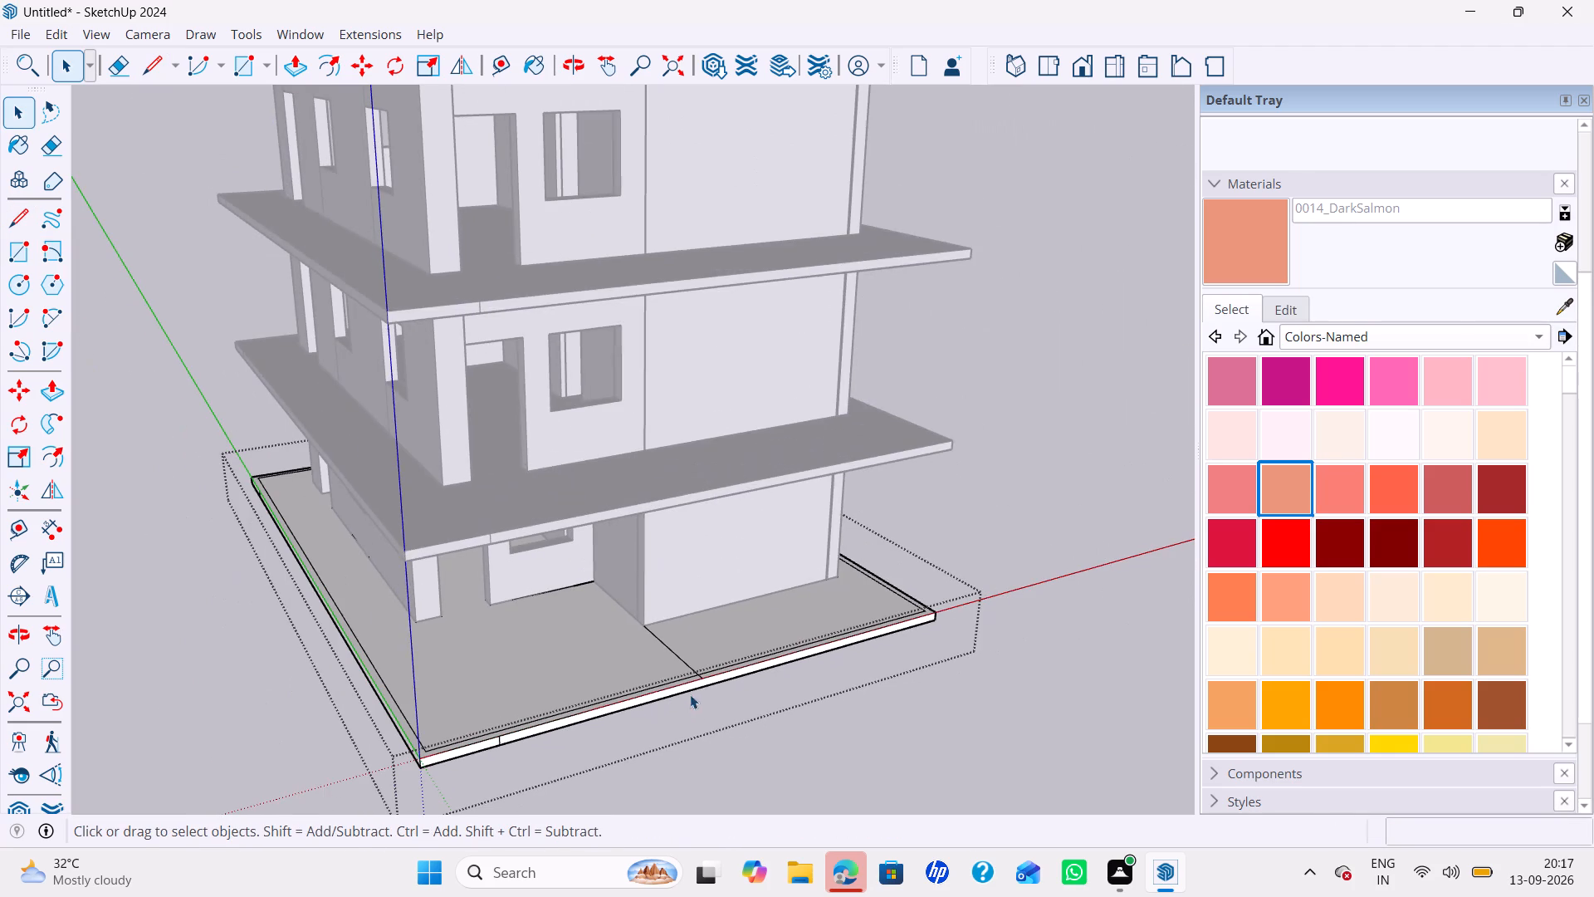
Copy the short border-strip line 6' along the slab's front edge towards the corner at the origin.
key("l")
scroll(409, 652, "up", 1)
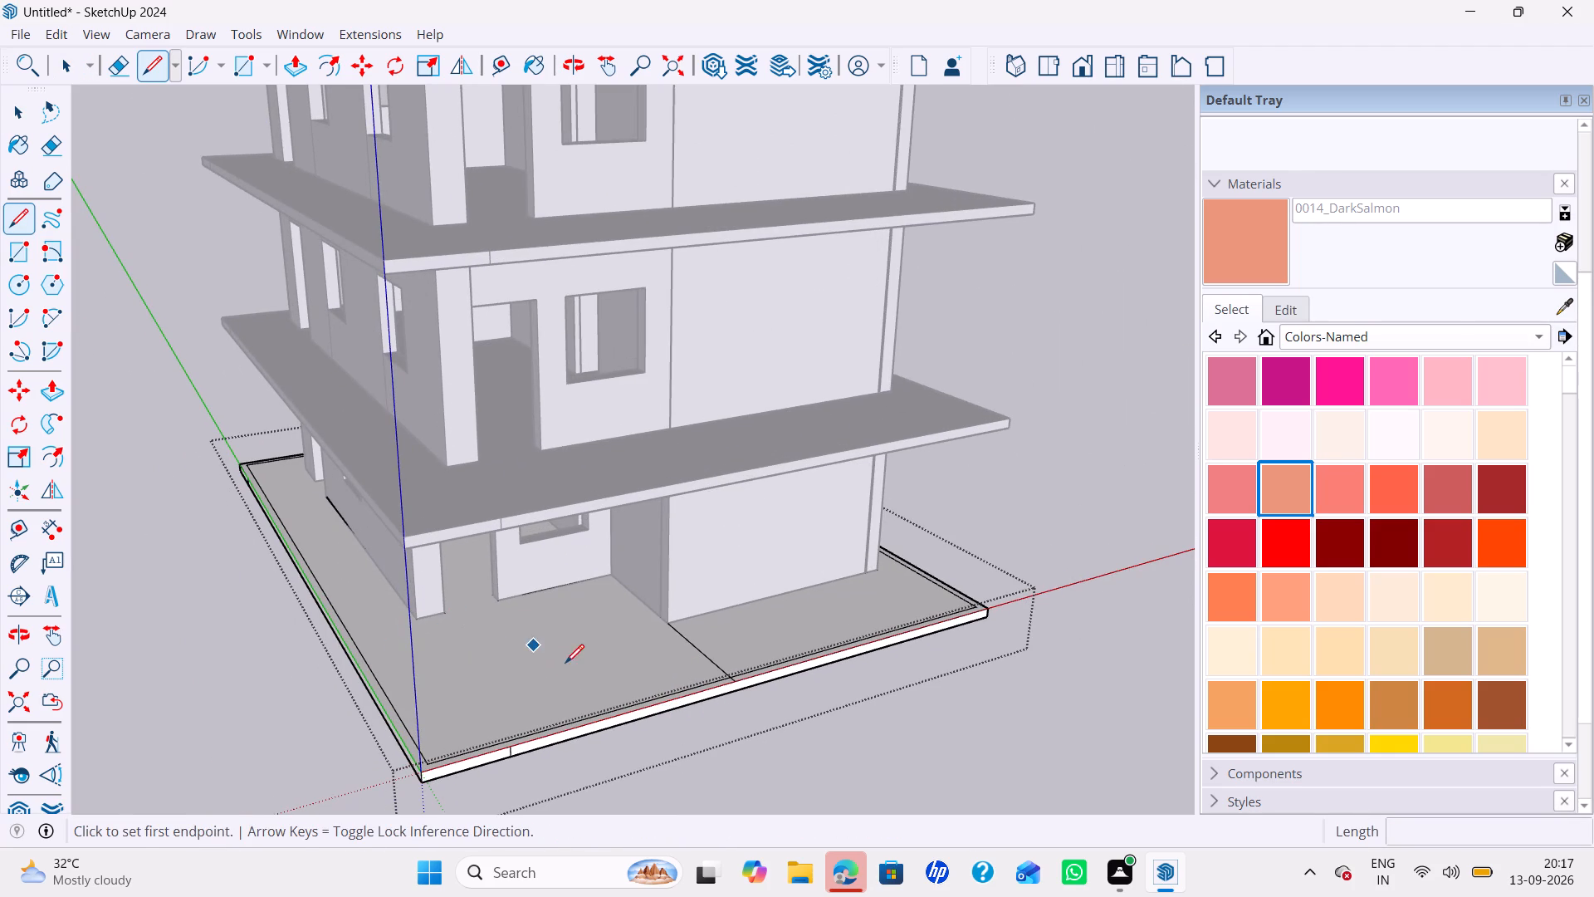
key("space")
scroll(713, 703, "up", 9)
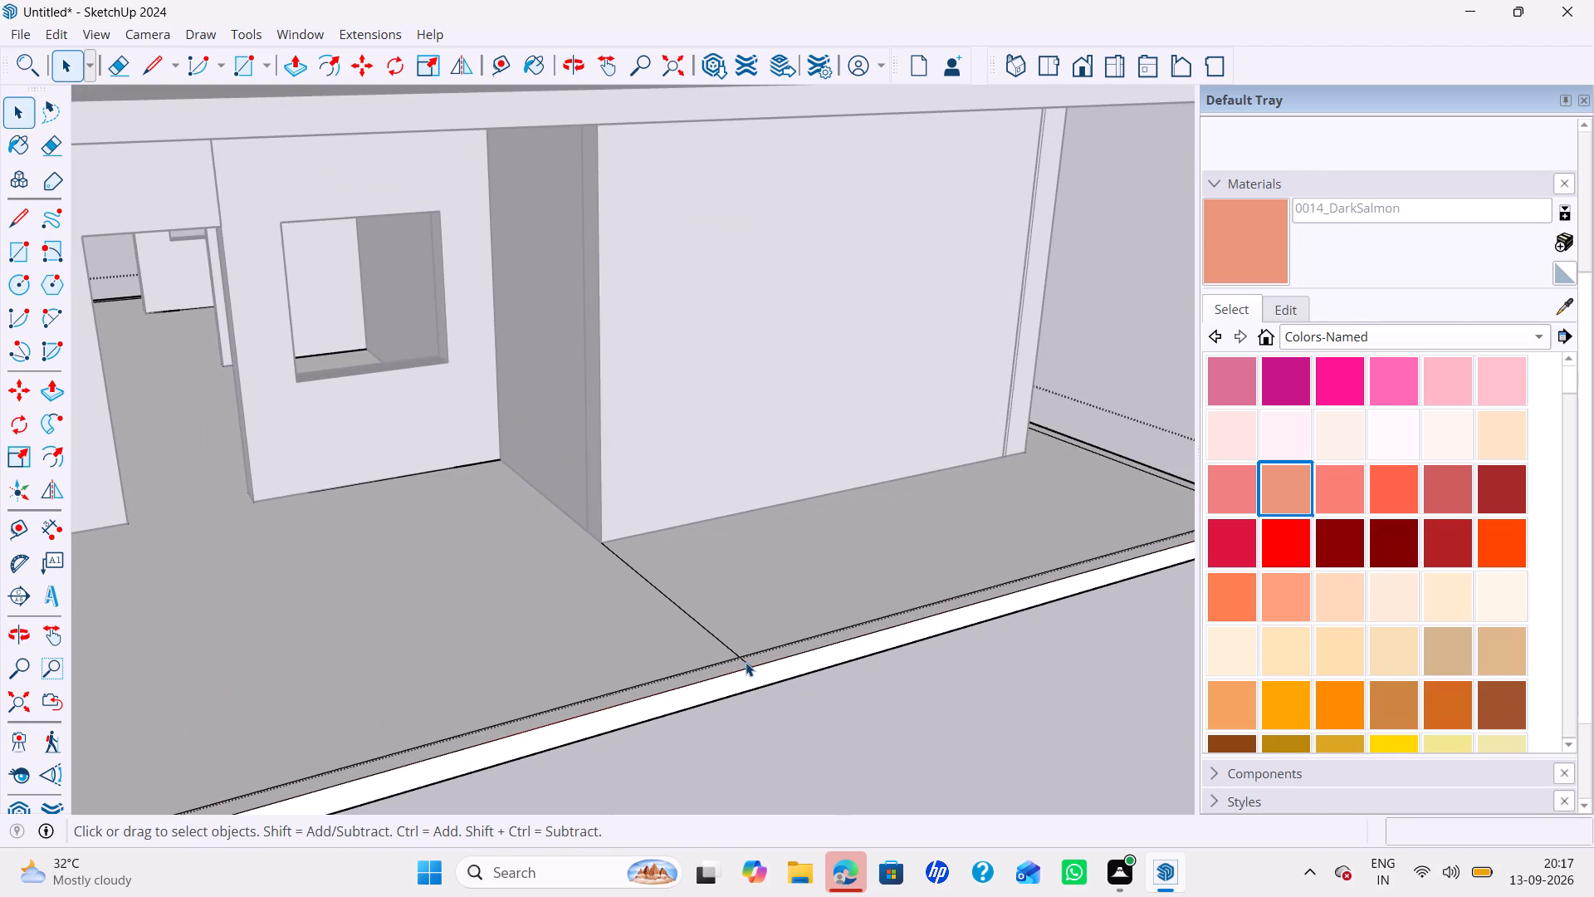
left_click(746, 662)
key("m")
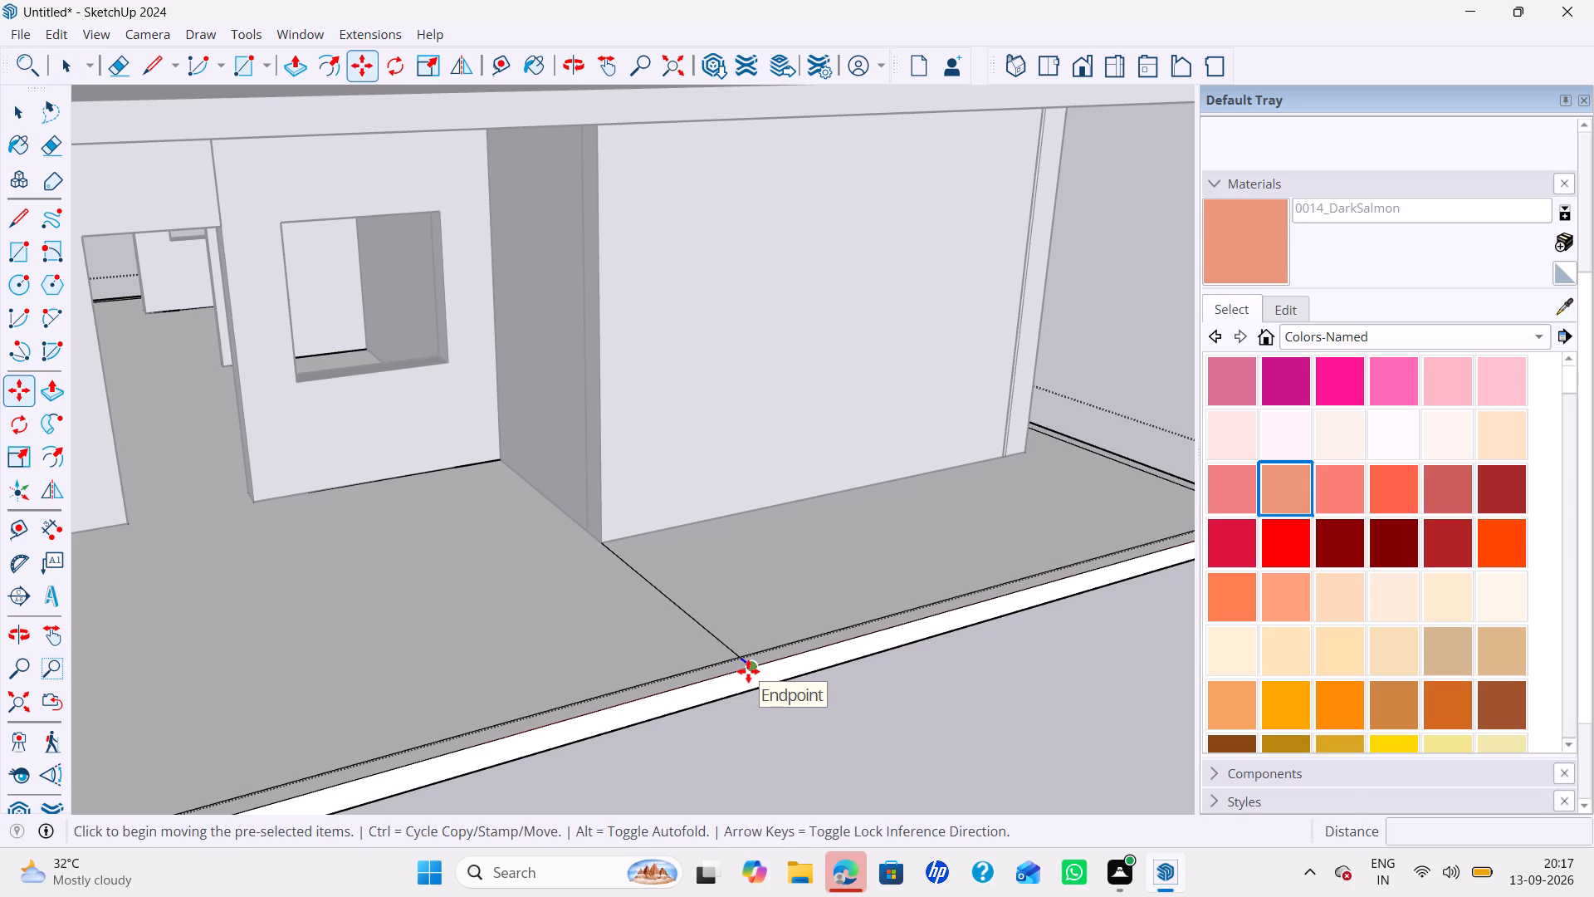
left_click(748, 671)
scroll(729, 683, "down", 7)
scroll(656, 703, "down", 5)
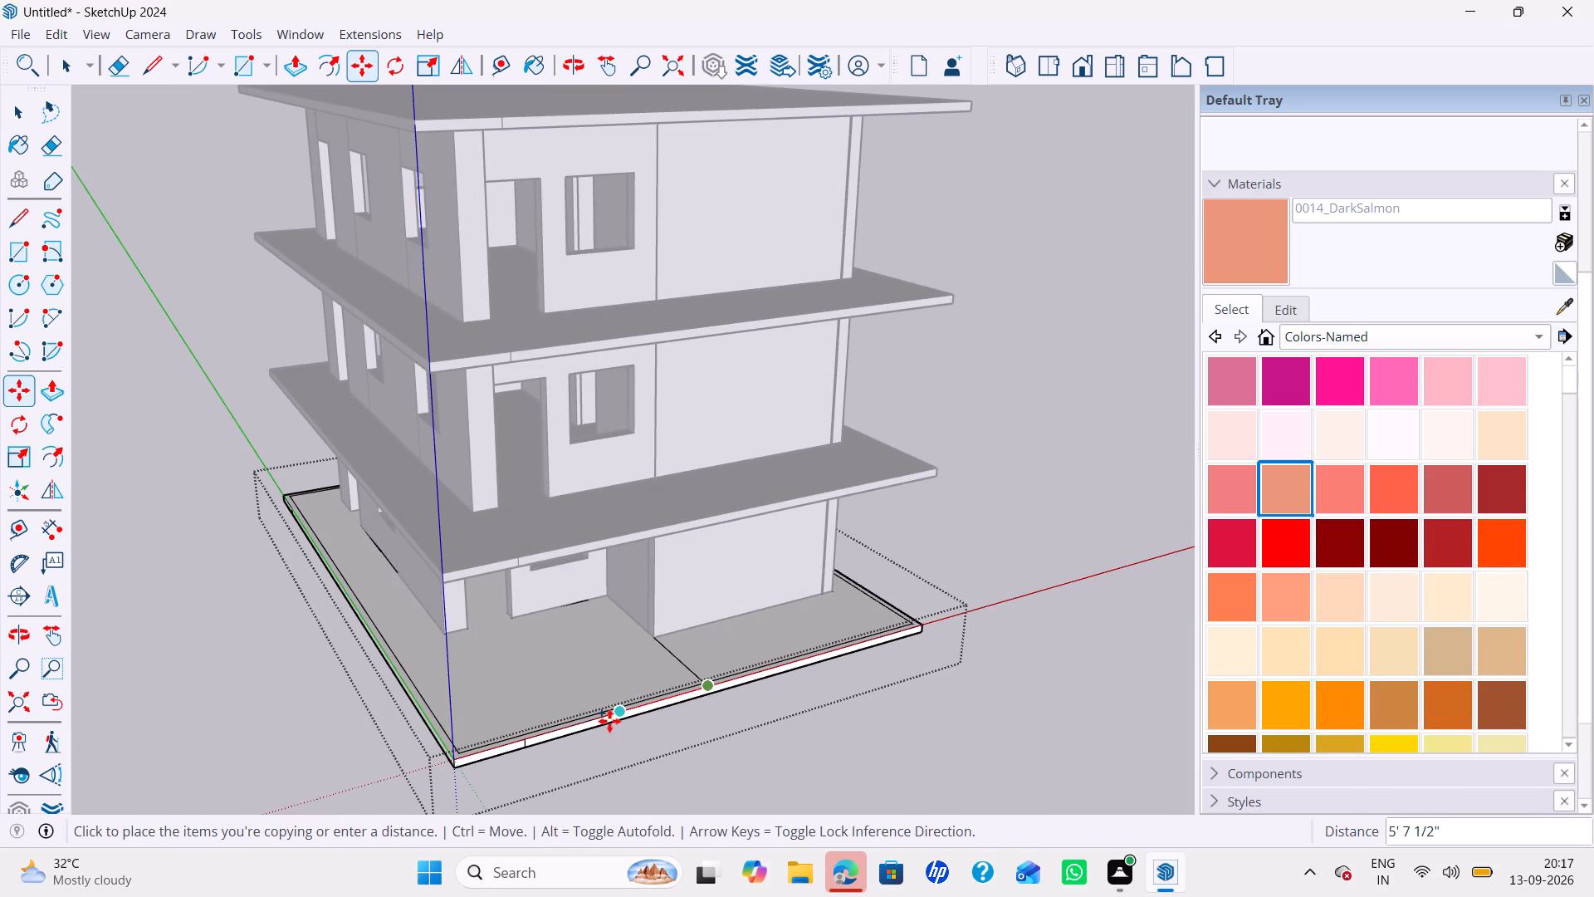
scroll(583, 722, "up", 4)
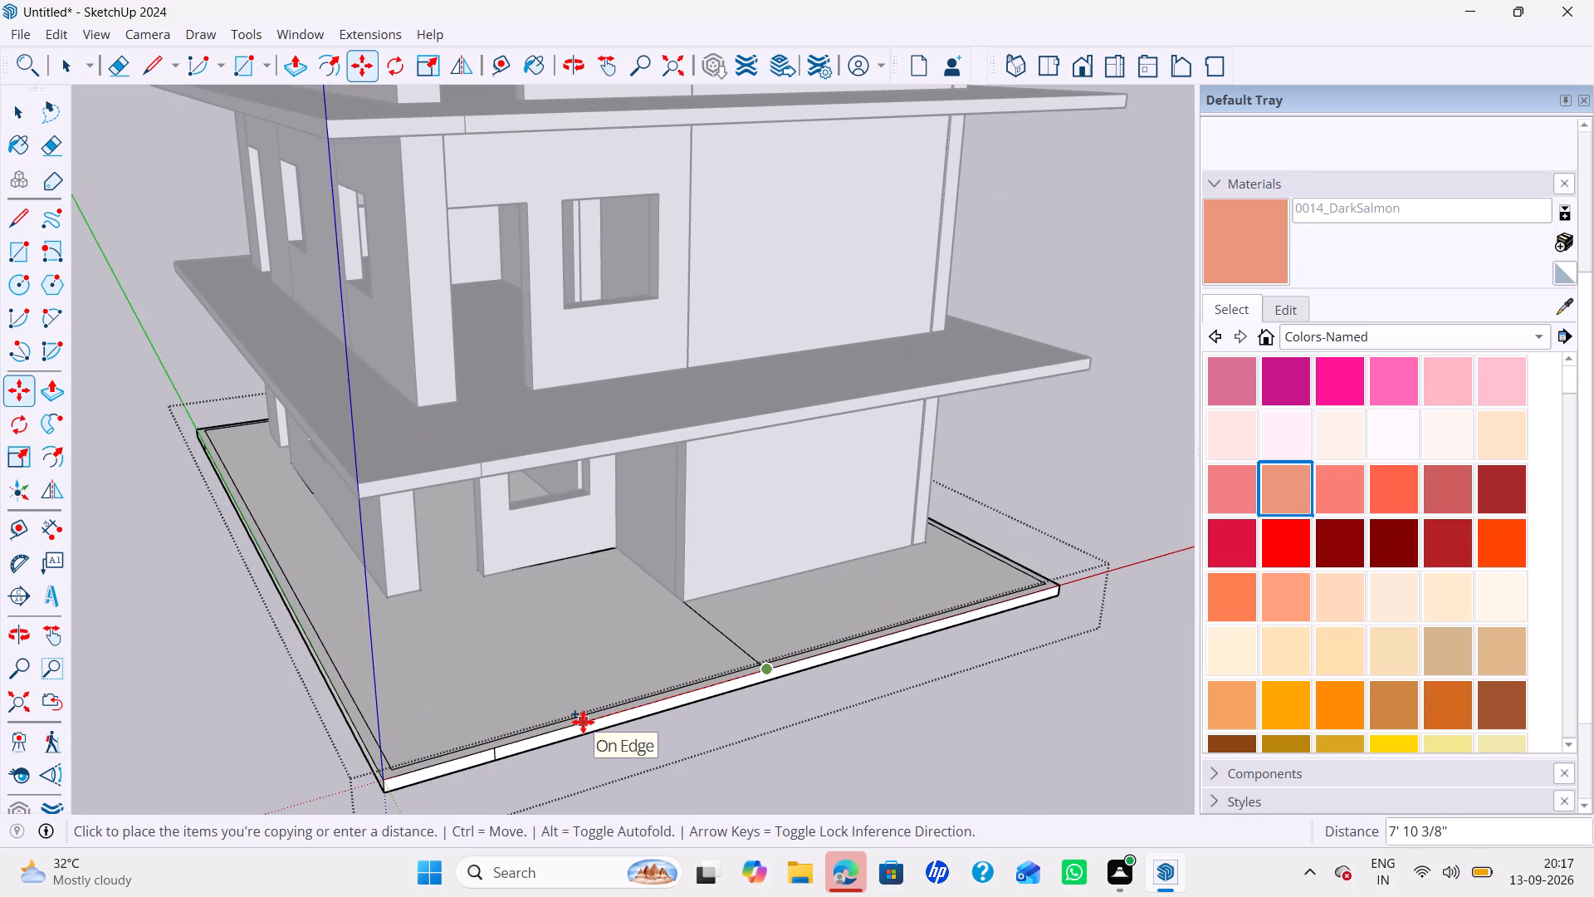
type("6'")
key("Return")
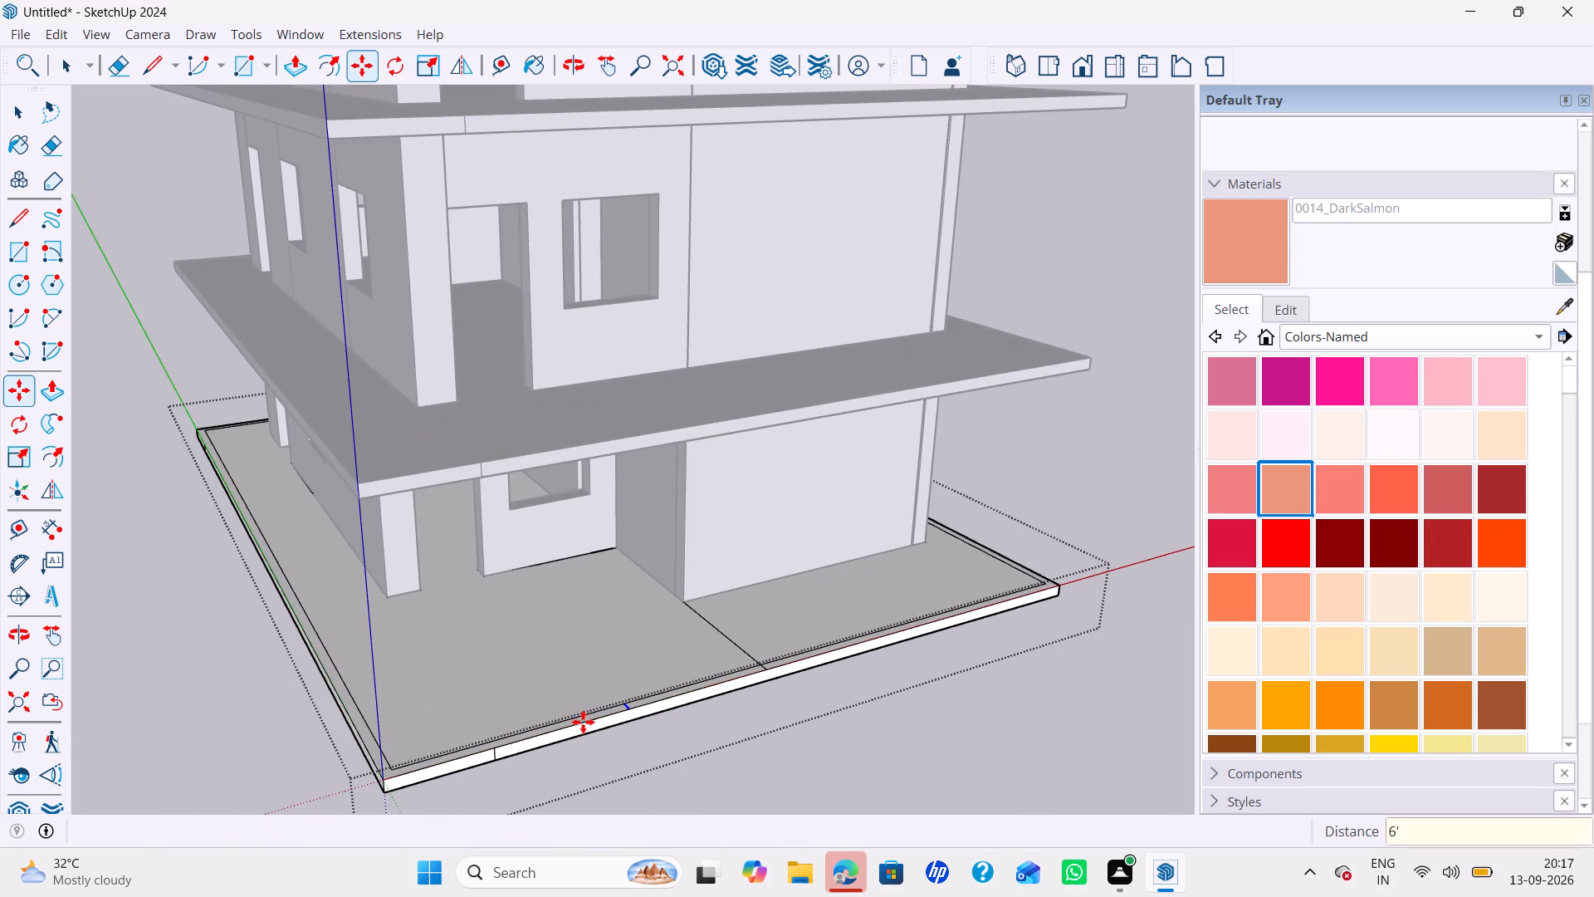
Draw a 12' 10" line along the green axis from the corner of the entrance-side wall pier to the slab's front edge.
scroll(635, 721, "down", 2)
middle_click_drag(637, 730, 386, 769)
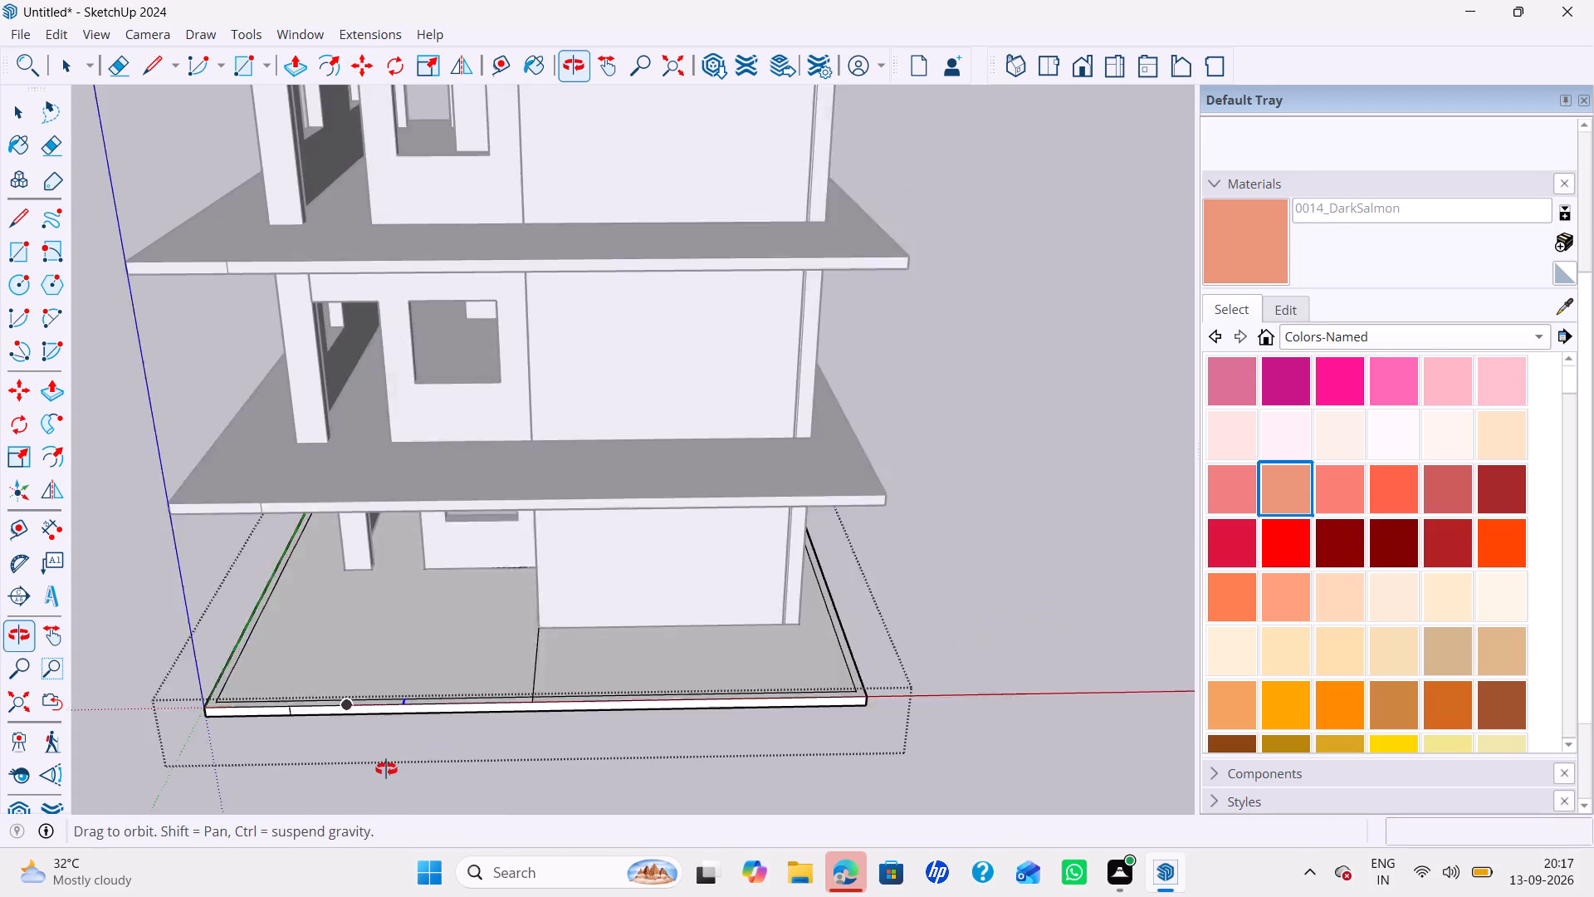
middle_click_drag(386, 769, 385, 769)
middle_click_drag(405, 736, 591, 748)
left_click_drag(417, 733, 565, 745, "shift")
middle_click_drag(589, 731, 589, 704)
key("l")
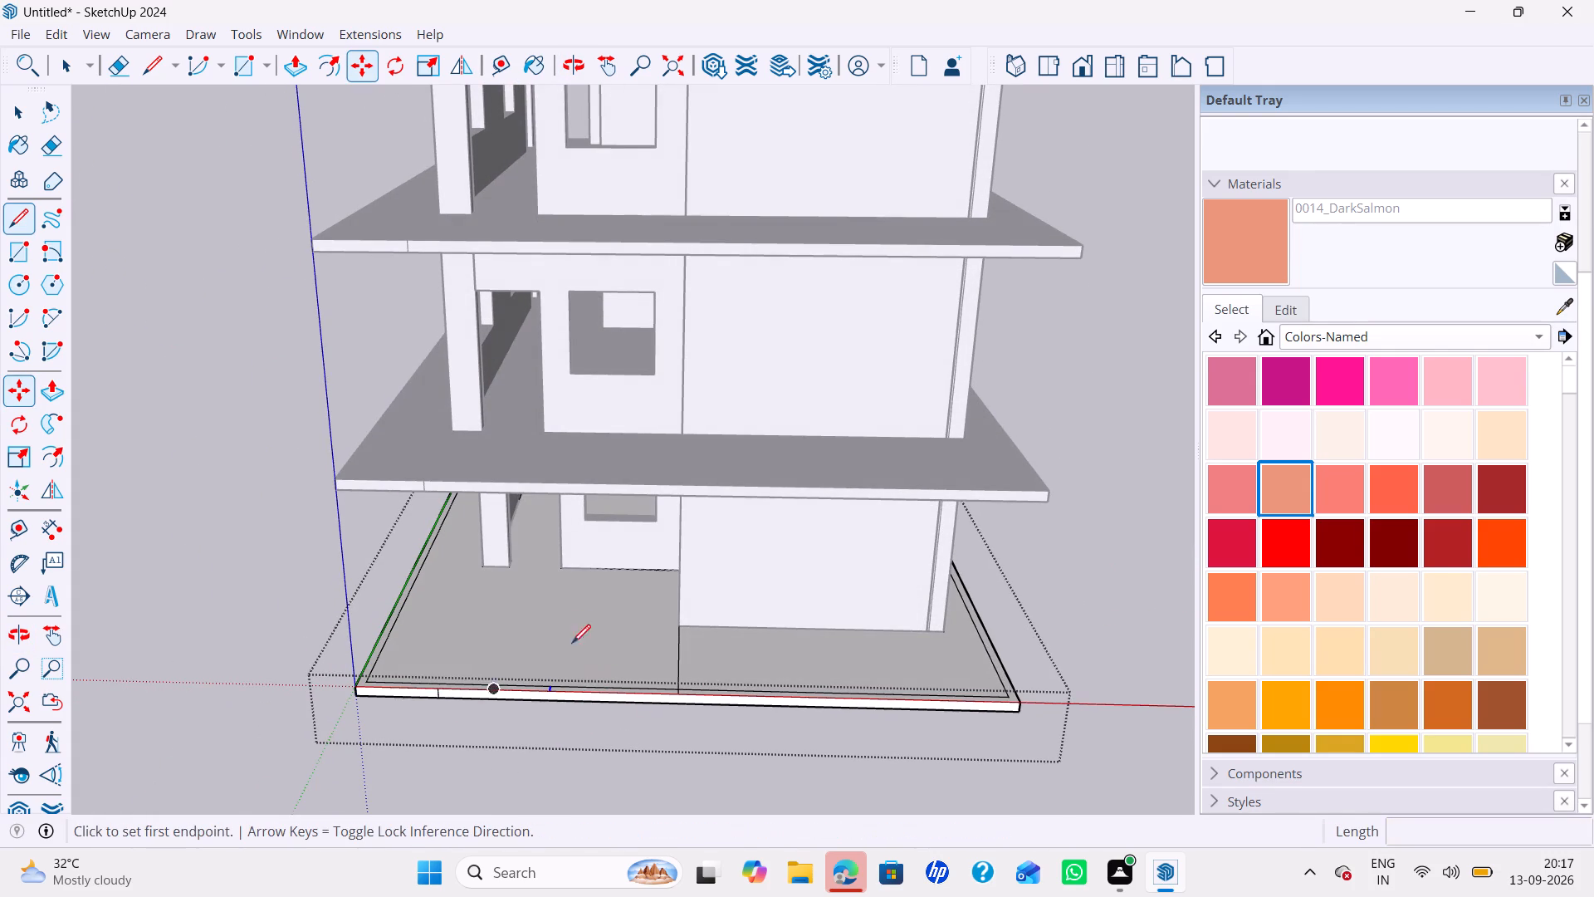
left_click(510, 565)
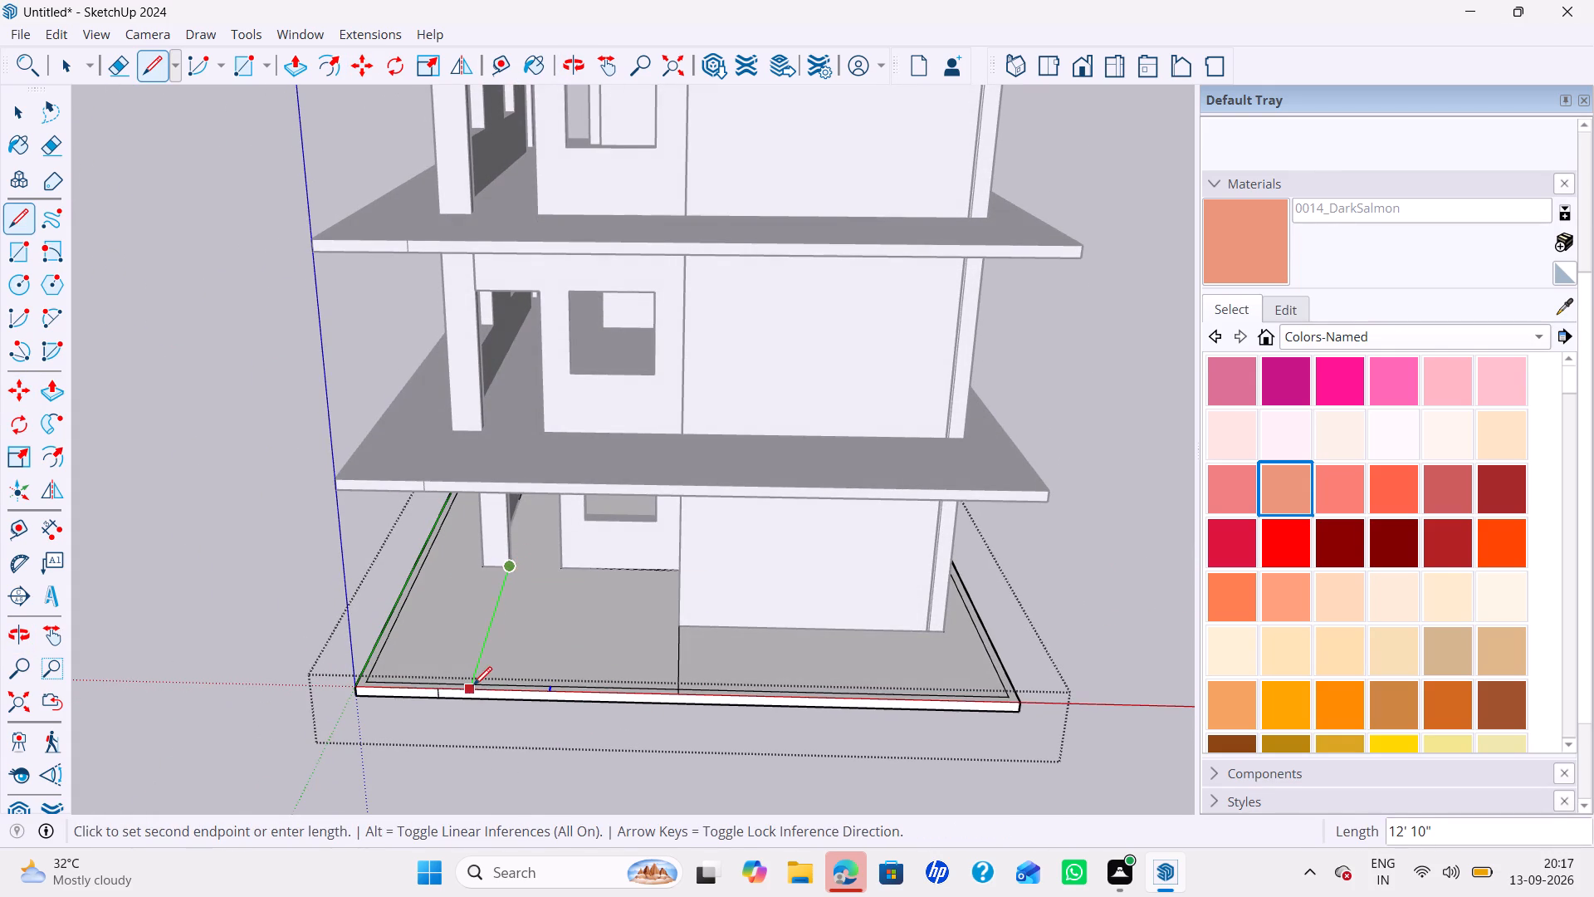
double_click(473, 689)
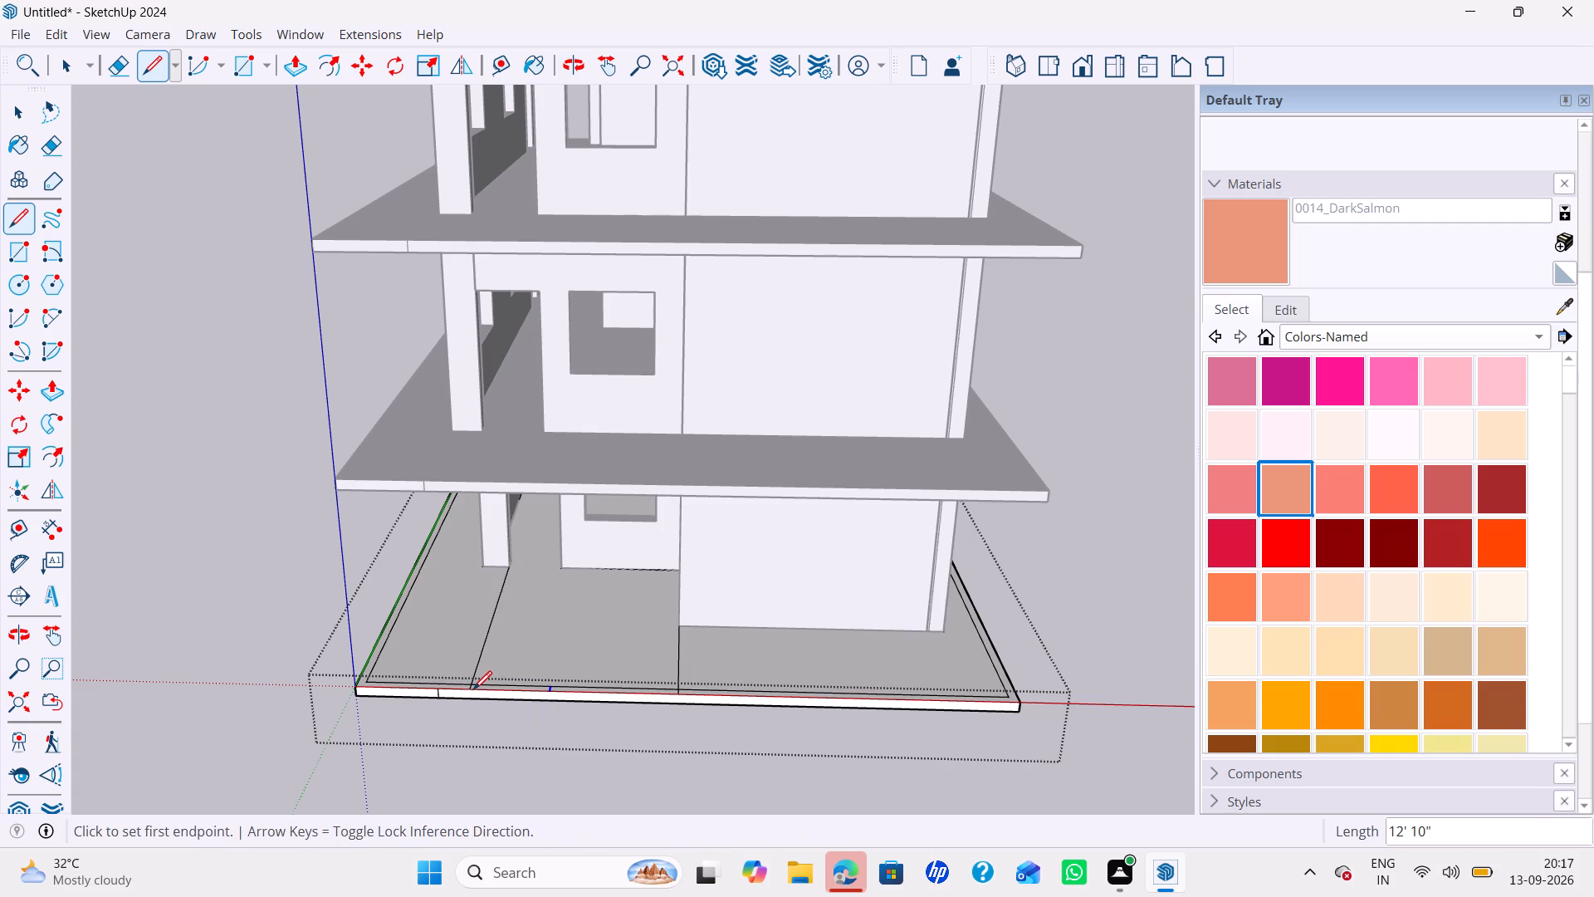
key("Tab")
key("grave")
key("grave")
key("grave")
key("grave")
key("Escape")
key("space")
Erase the copied short line and both dividing lines across the main slab surface, leaving their short segments on the border strip.
scroll(552, 687, "up", 4)
key("e")
scroll(558, 683, "up", 2)
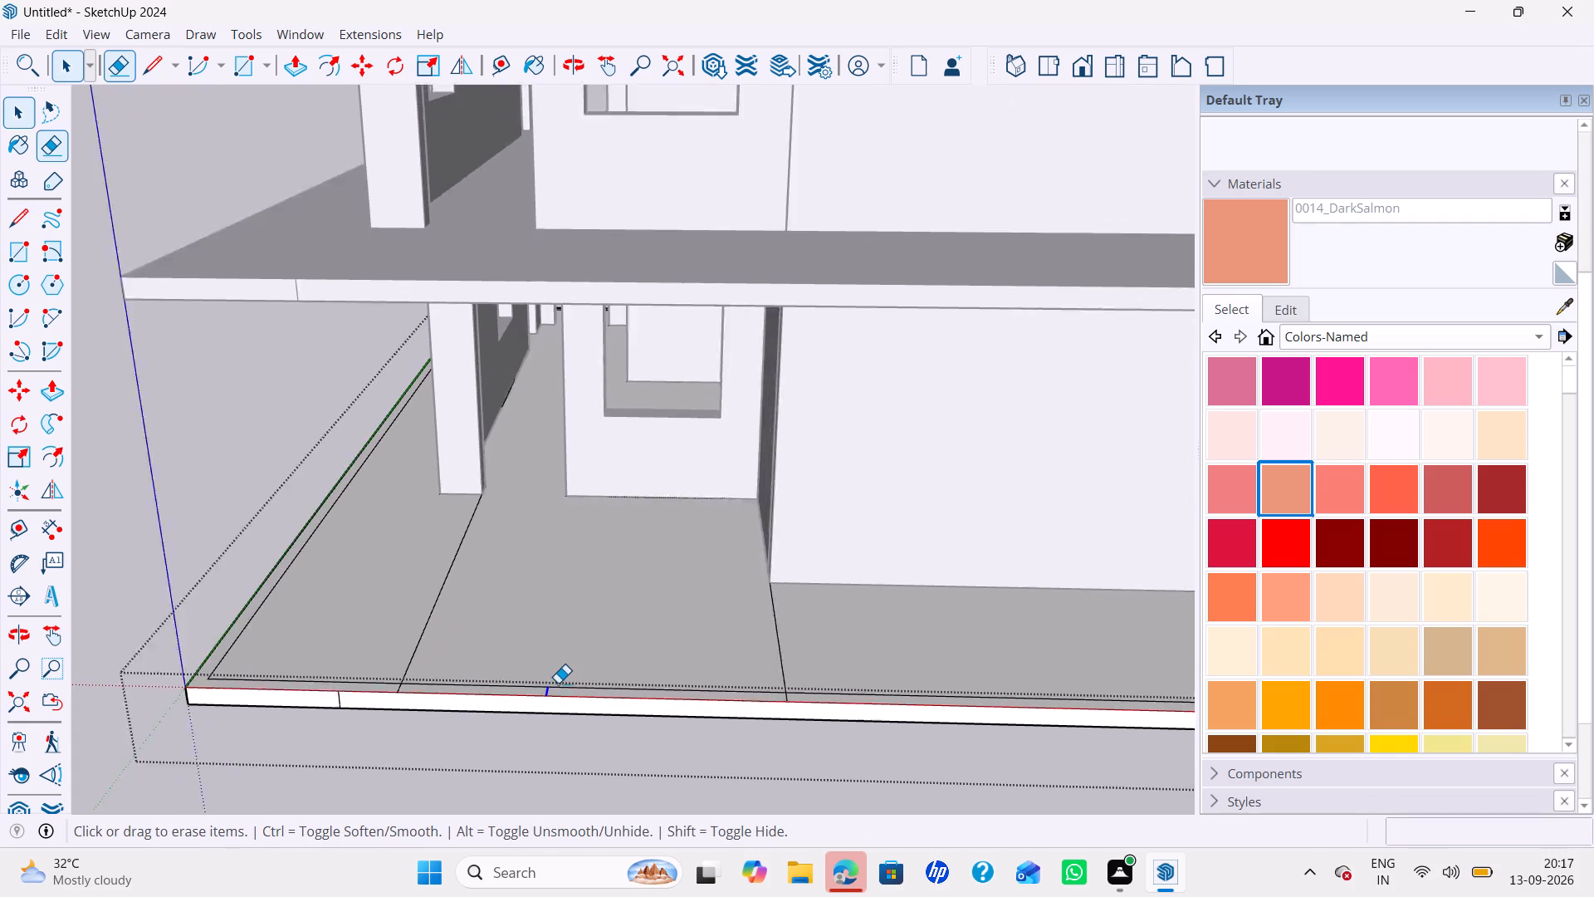
scroll(558, 683, "up", 2)
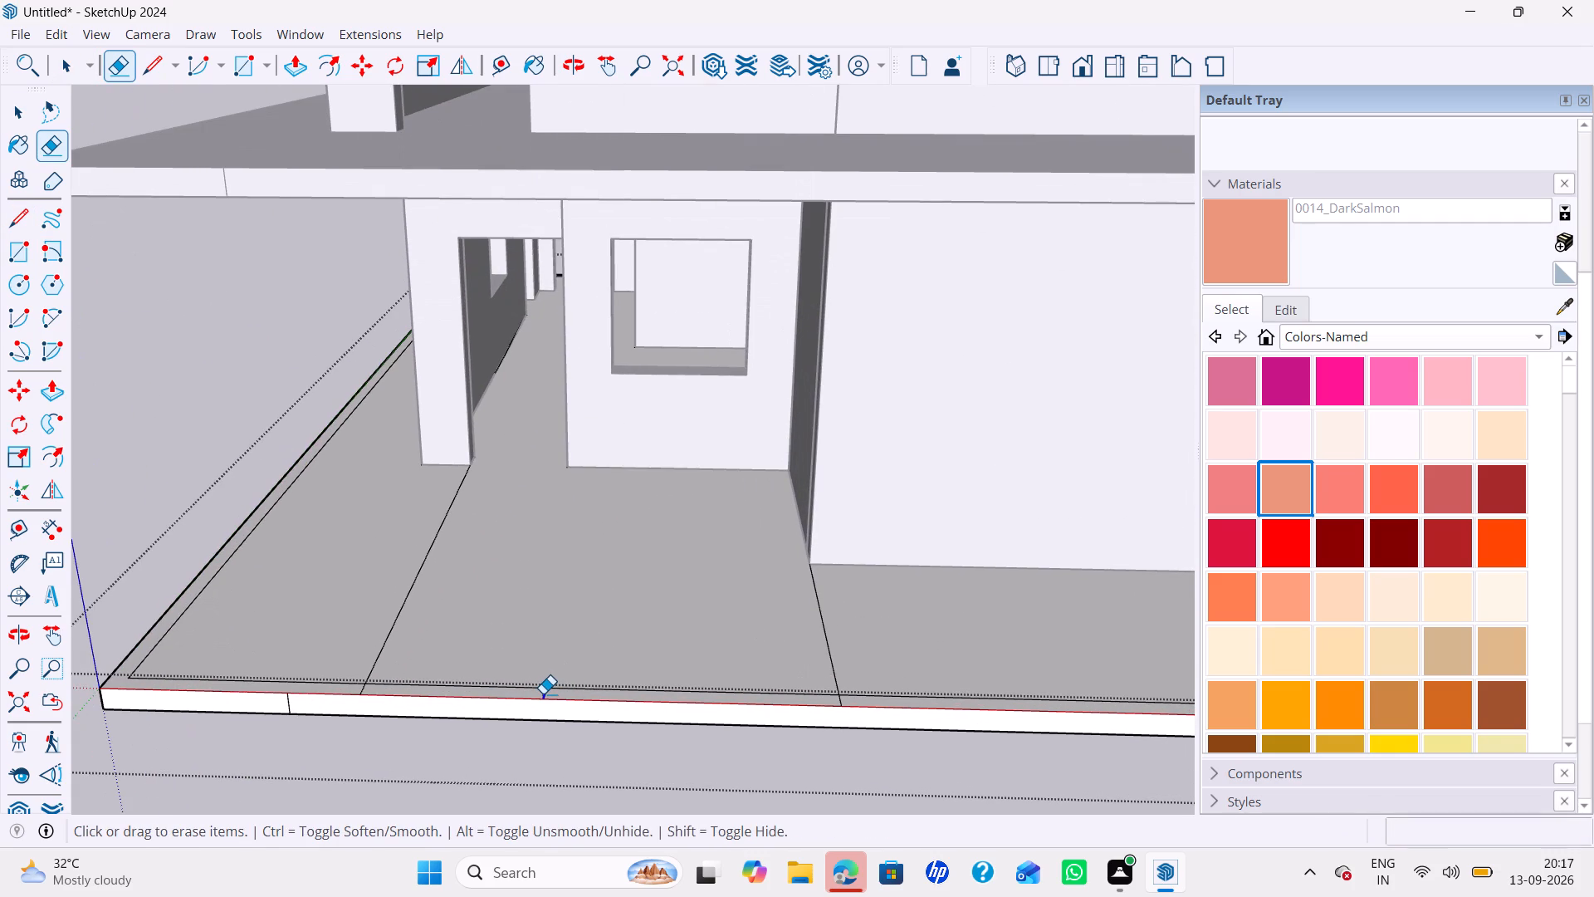
left_click(543, 694)
left_click_drag(385, 593, 399, 584)
left_click_drag(399, 584, 438, 578)
left_click_drag(865, 628, 793, 646)
key("space")
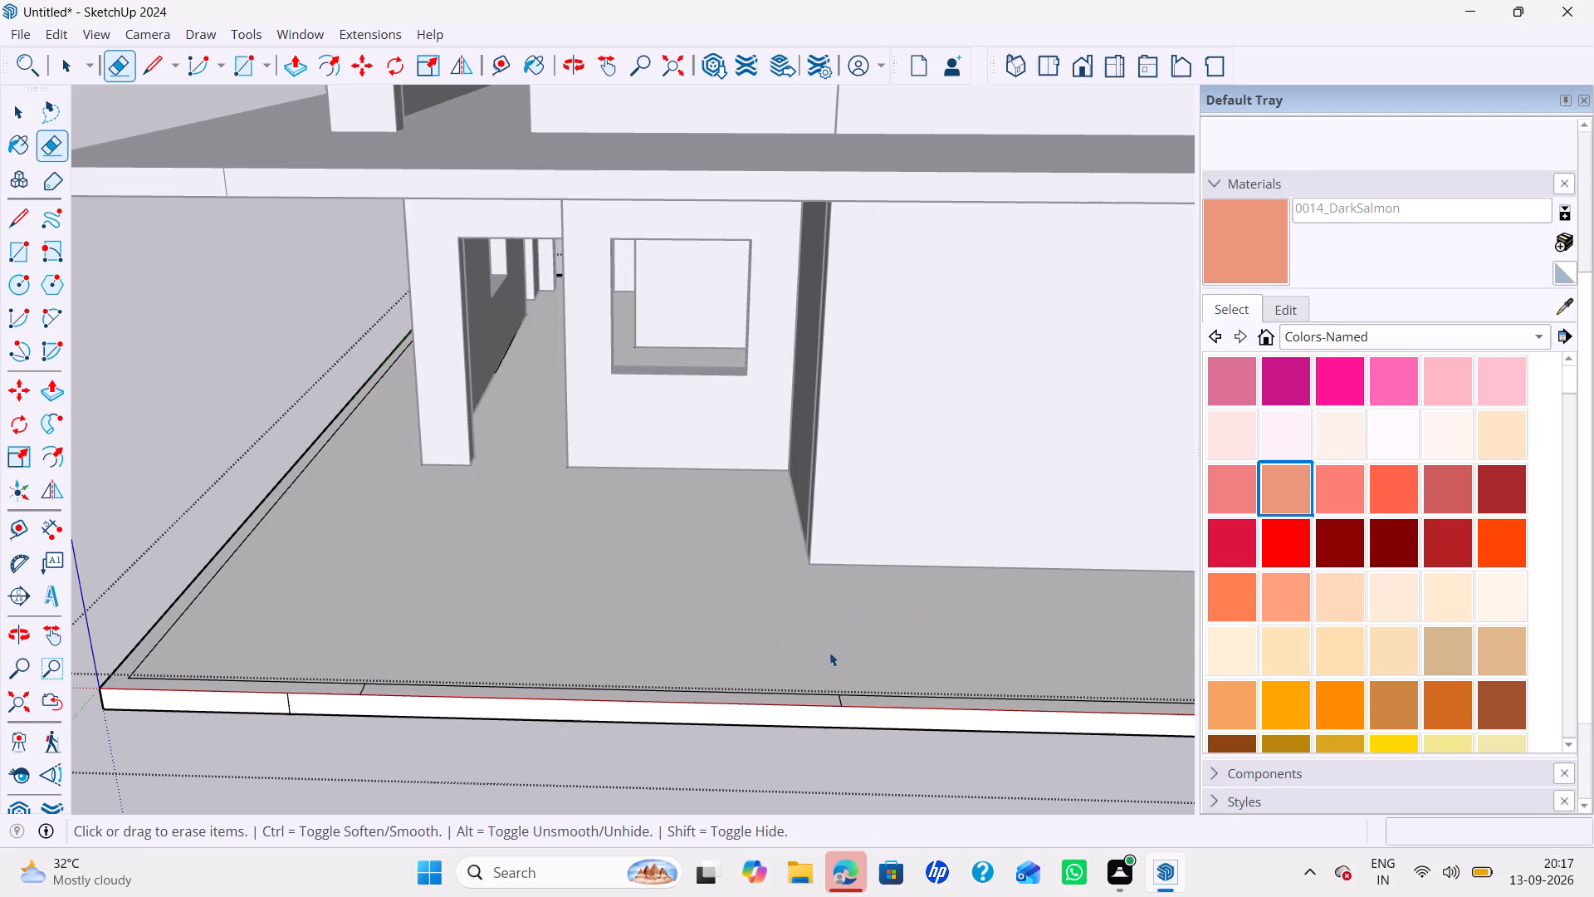
Examine the front border strip's divisions and the slab from several sides, and close the slab group.
scroll(842, 699, "up", 2)
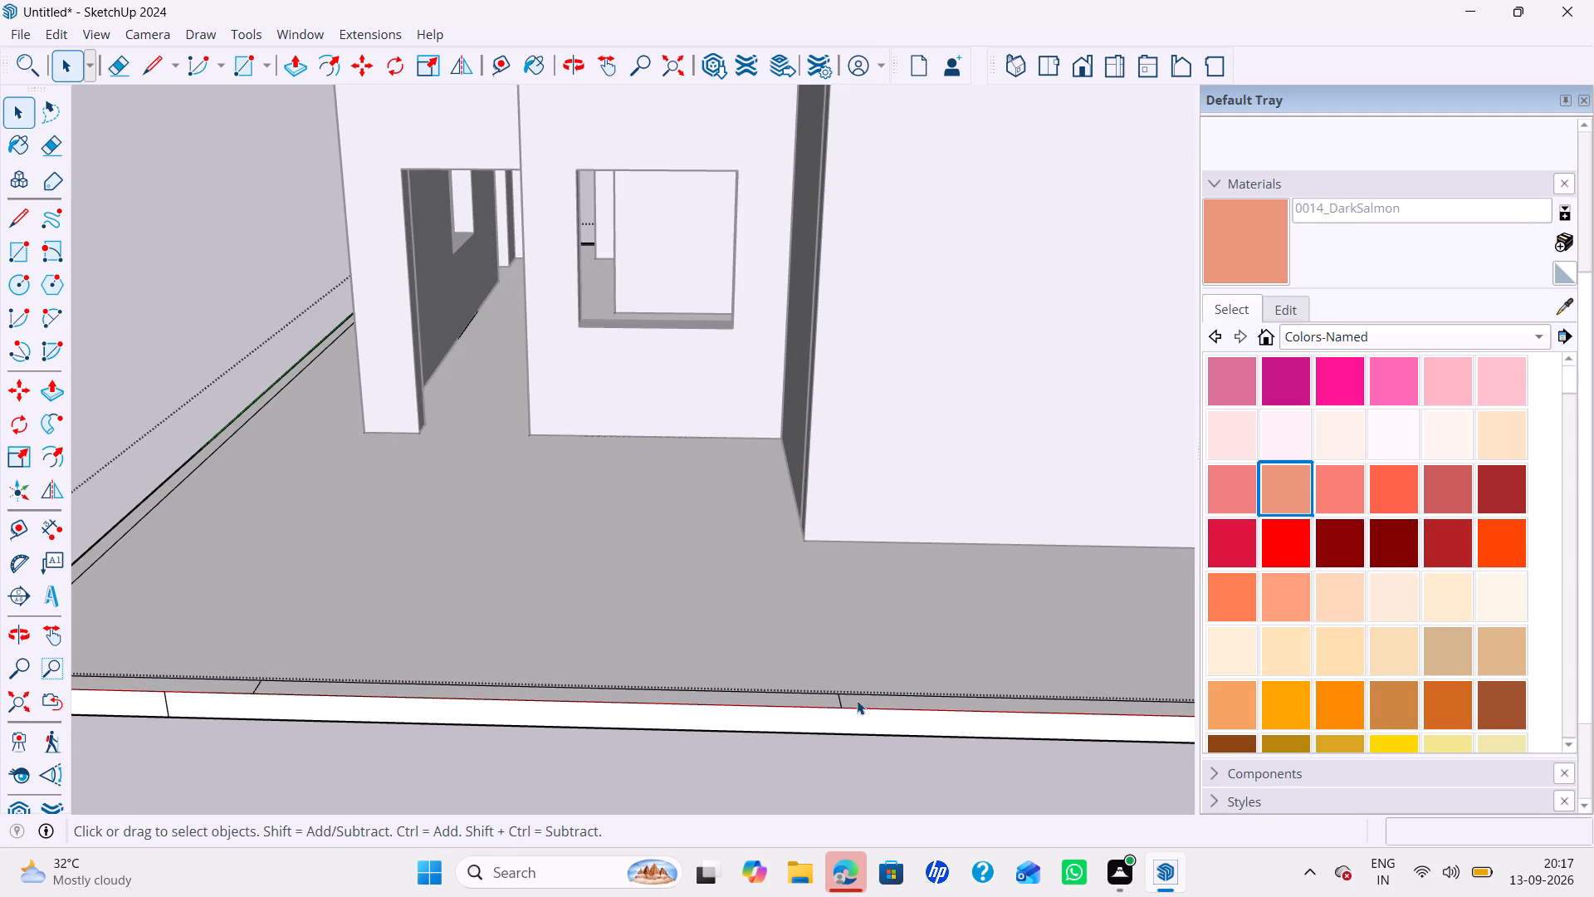
scroll(857, 700, "down", 5)
scroll(860, 705, "up", 6)
left_click_drag(919, 705, 908, 705)
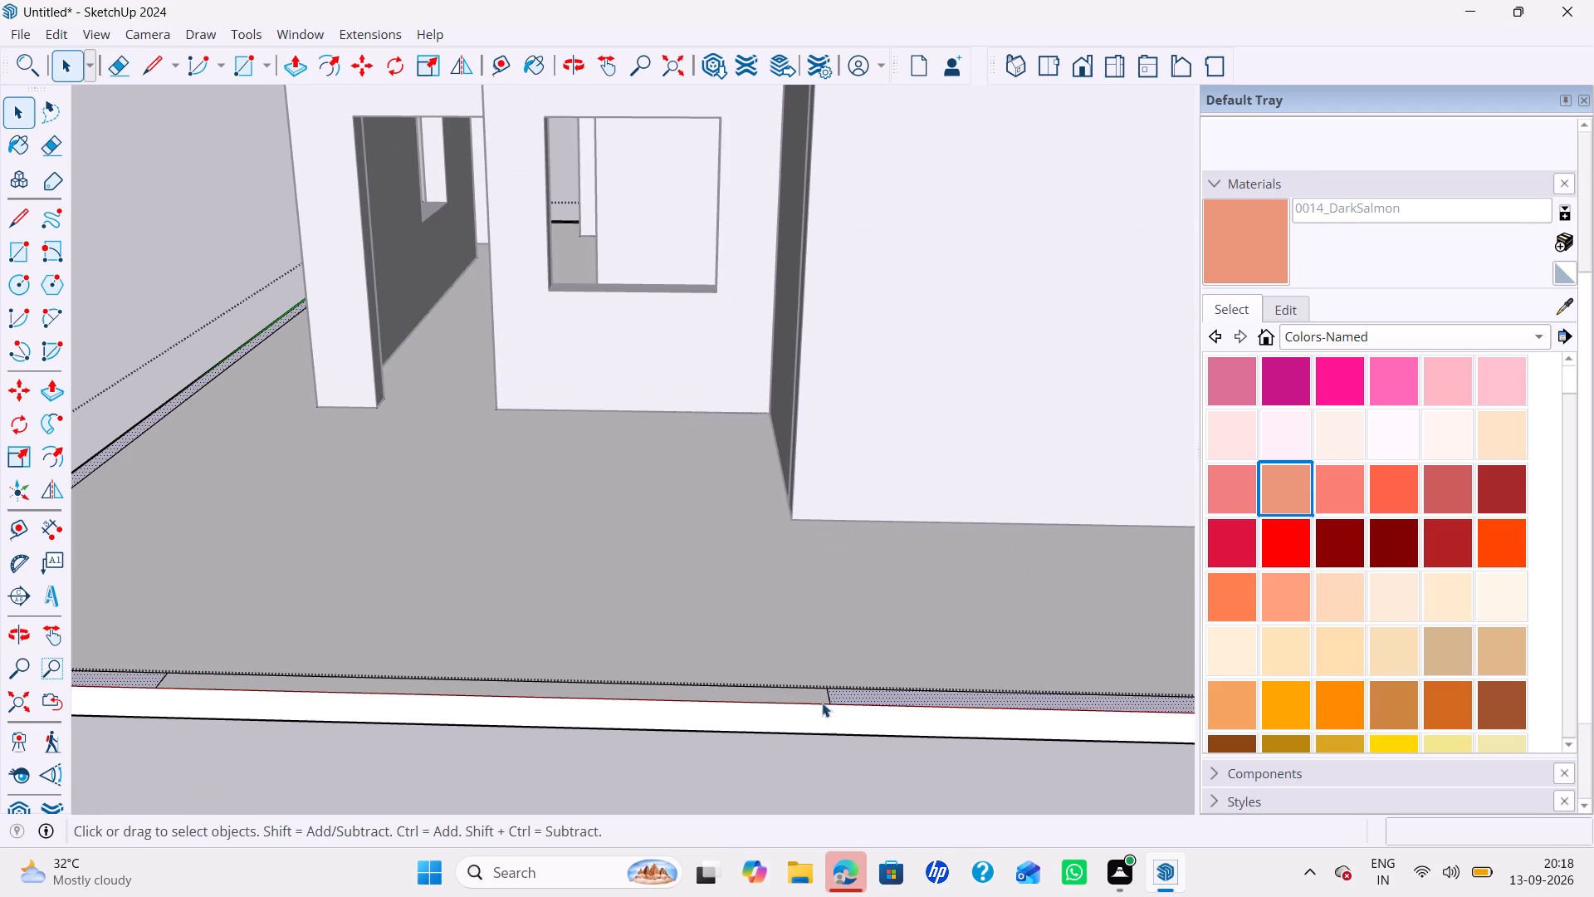
left_click(829, 701)
left_click(823, 710)
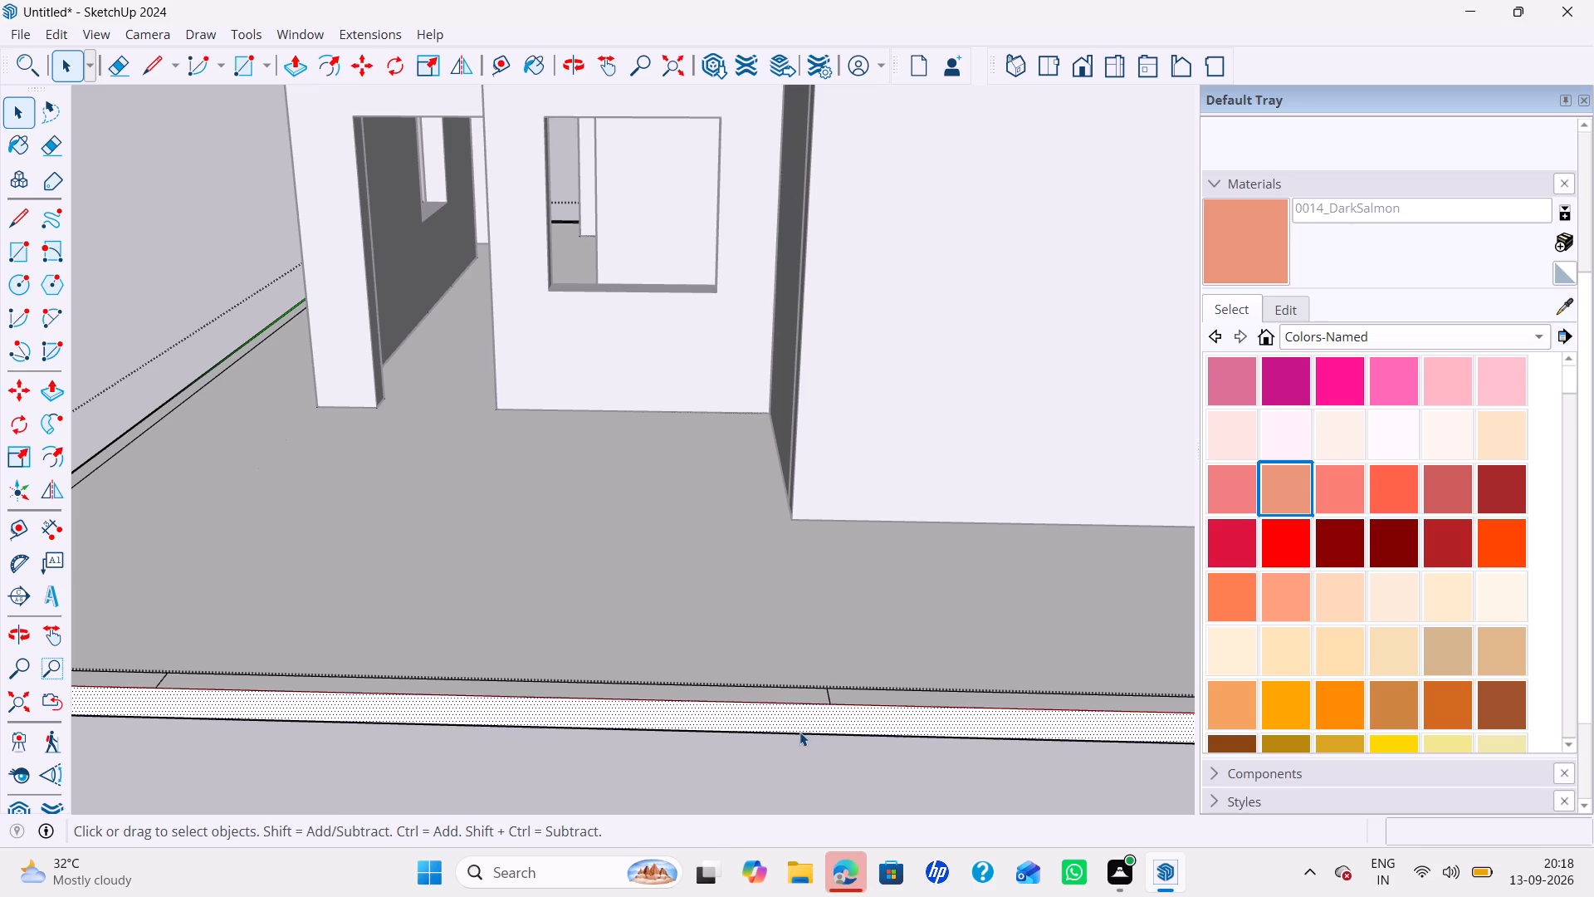
key("m")
key("space")
scroll(330, 738, "down", 5)
middle_click_drag(248, 738, 278, 734)
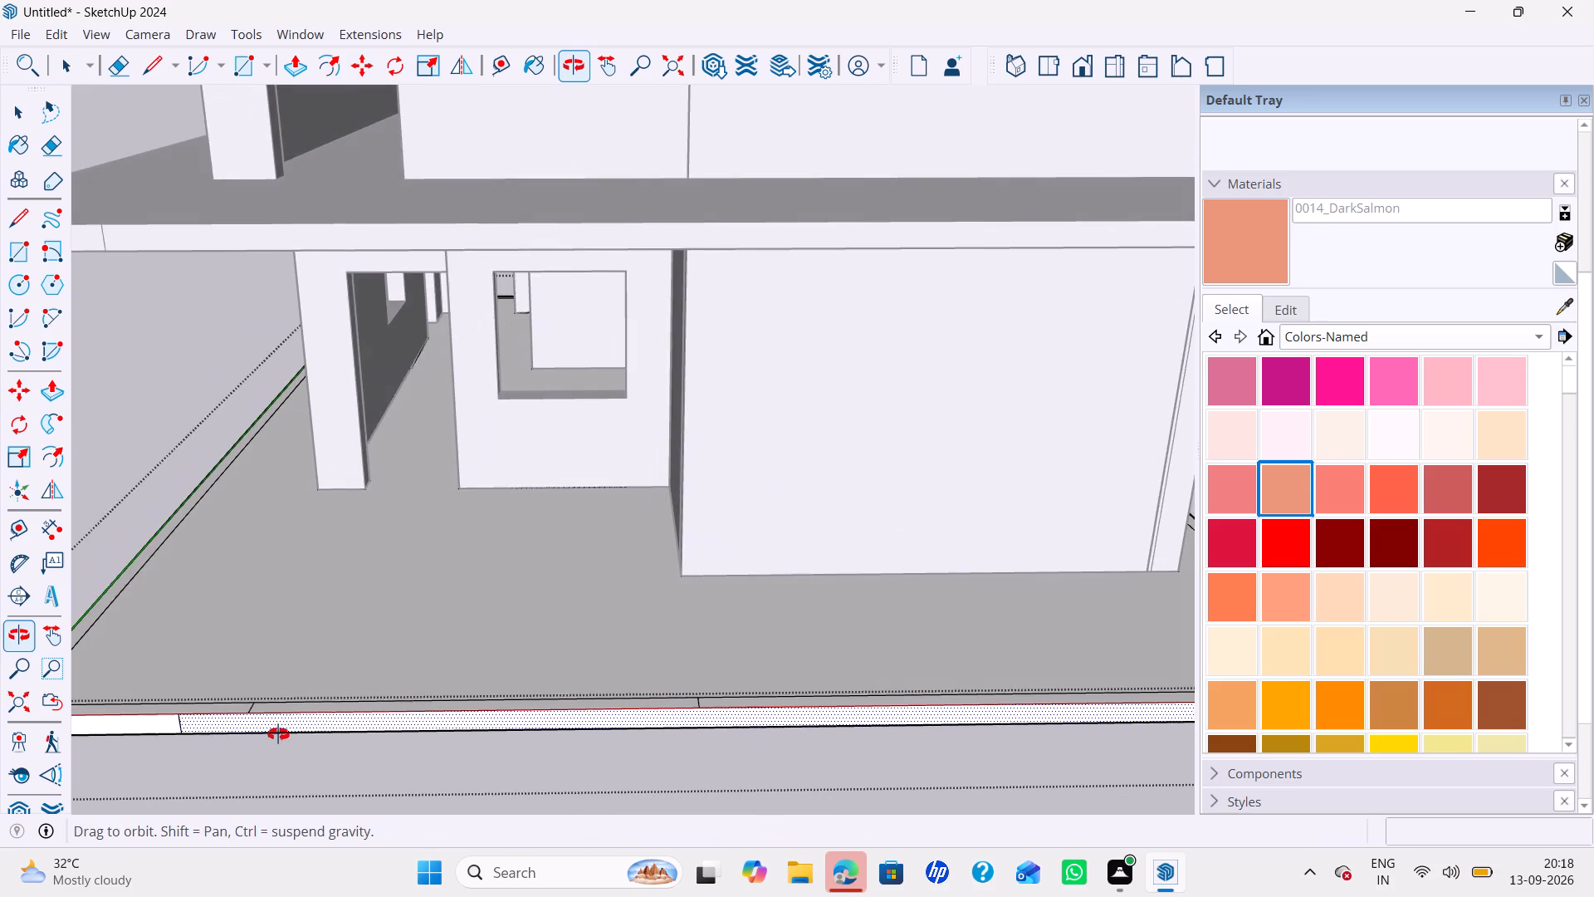
middle_click_drag(278, 734, 419, 729)
left_click_drag(478, 695, 507, 674)
middle_click_drag(507, 674, 448, 743)
scroll(483, 710, "down", 2)
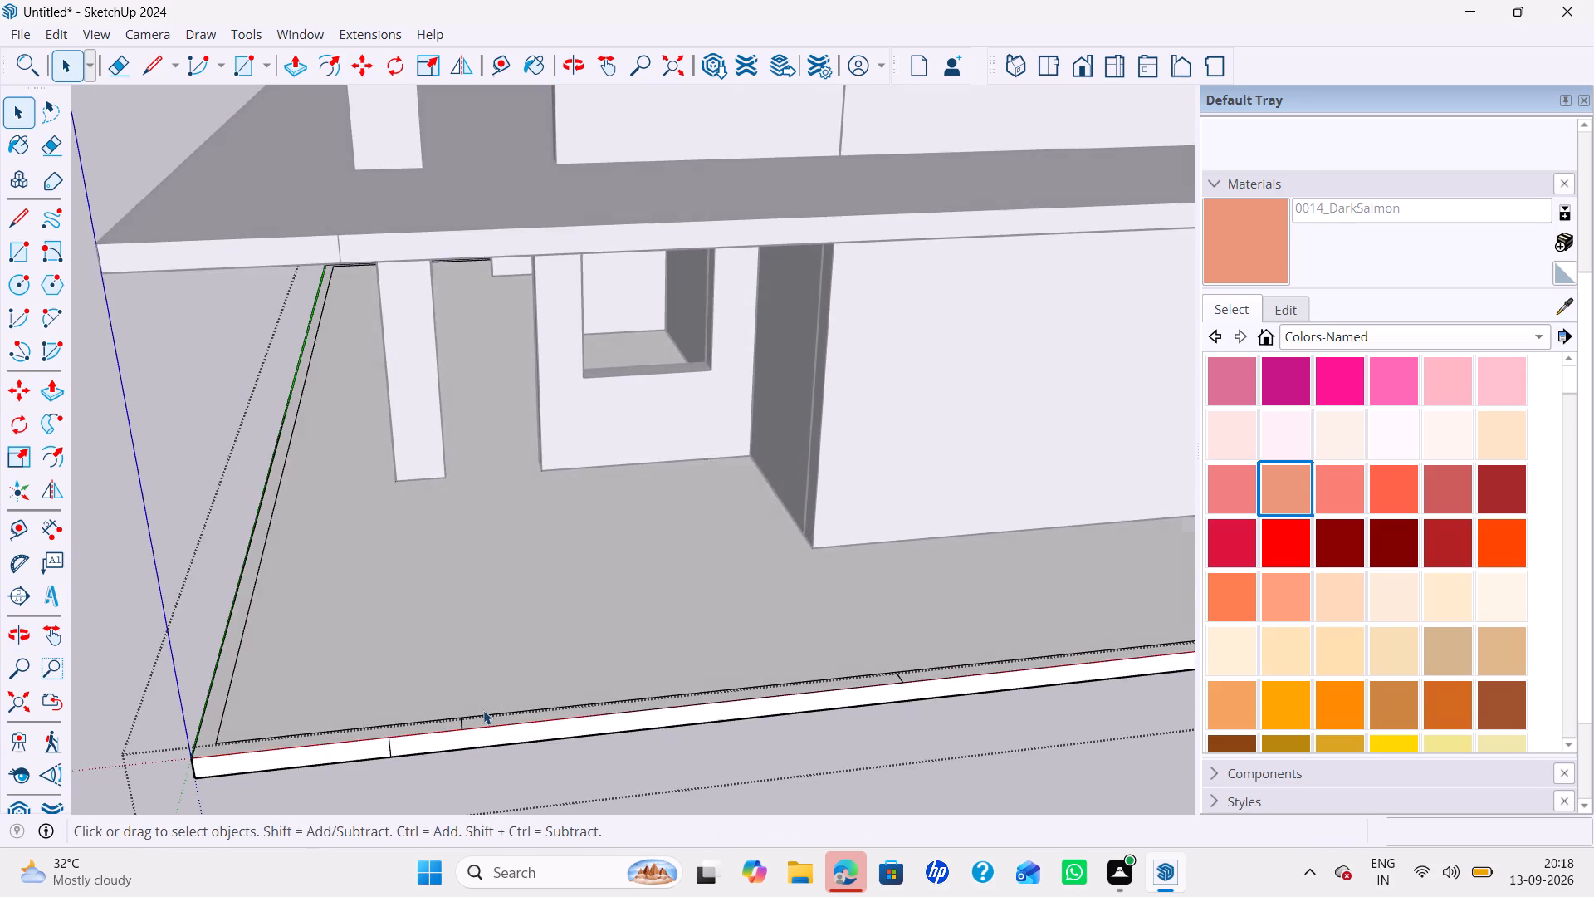
scroll(483, 710, "down", 3)
middle_click_drag(490, 712, 506, 716, "ctrl")
middle_click_drag(508, 639, 532, 632)
middle_click_drag(530, 632, 525, 596)
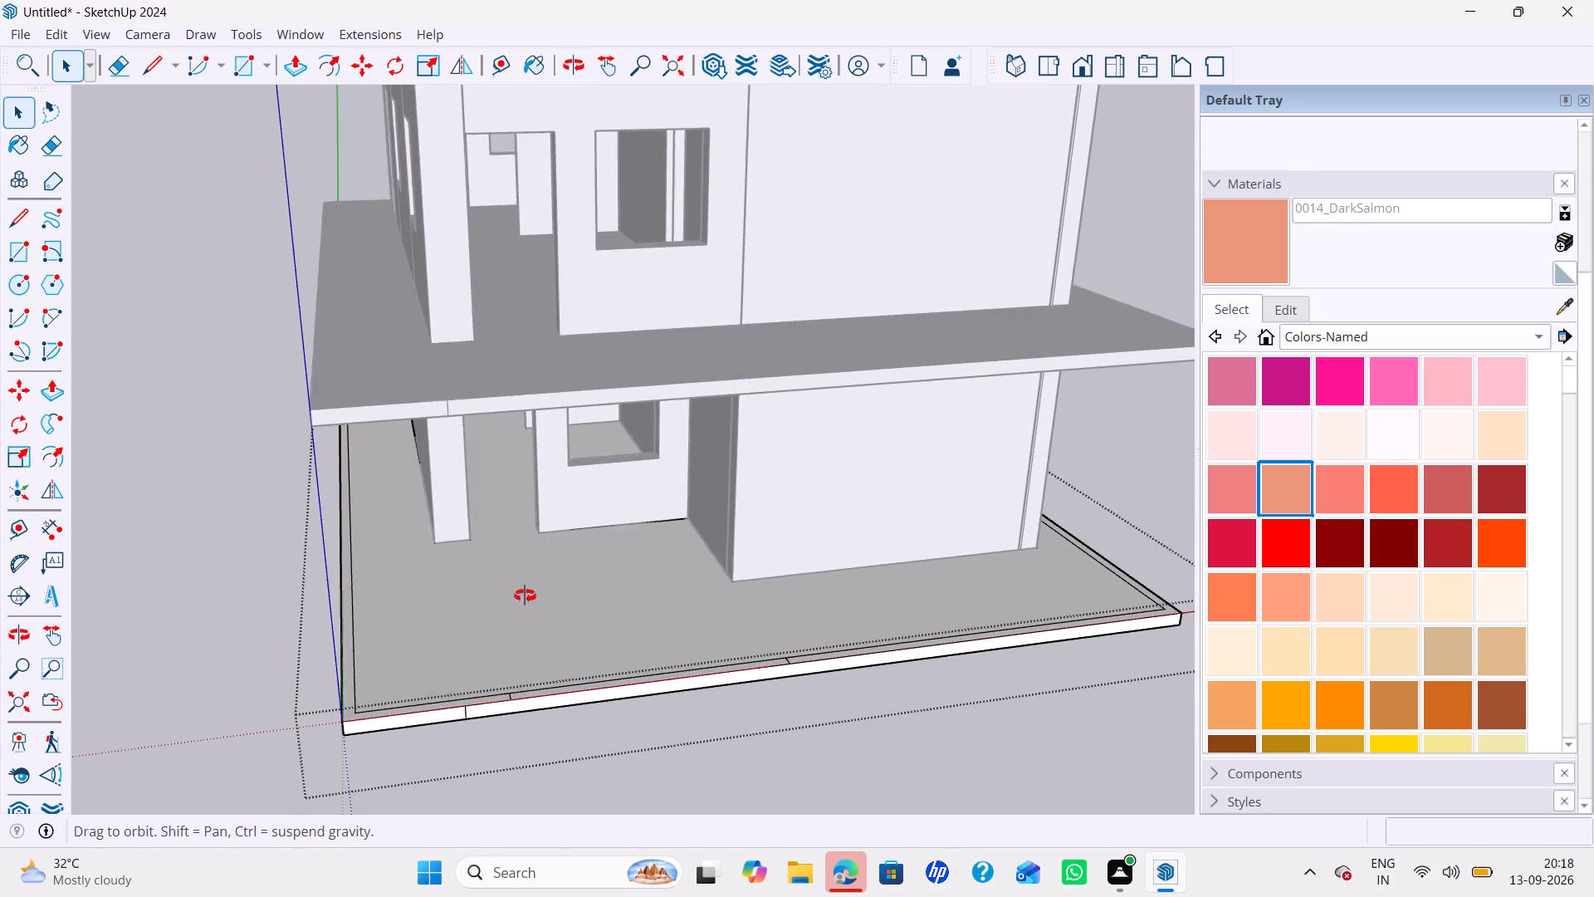
middle_click_drag(525, 596, 525, 551)
scroll(525, 547, "up", 1)
left_click(525, 547)
scroll(525, 547, "down", 6)
middle_click_drag(531, 545, 548, 652, "shift")
middle_click_drag(546, 654, 541, 512)
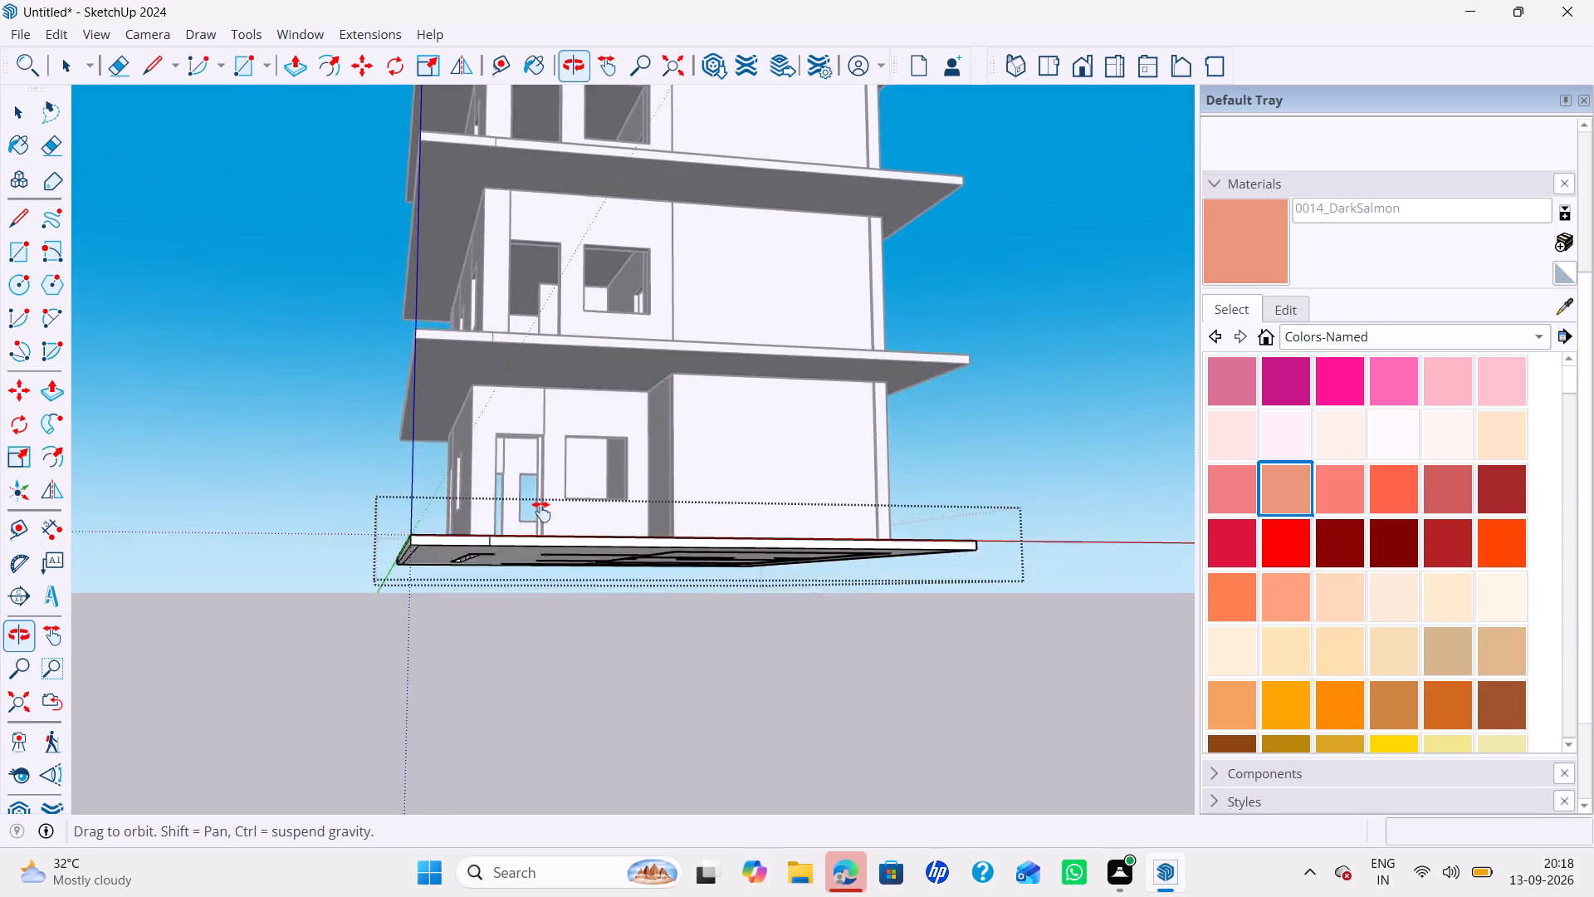
middle_click_drag(541, 512, 553, 586)
scroll(555, 586, "up", 1)
middle_click_drag(574, 449, 604, 552)
left_click_drag(605, 551, 599, 556)
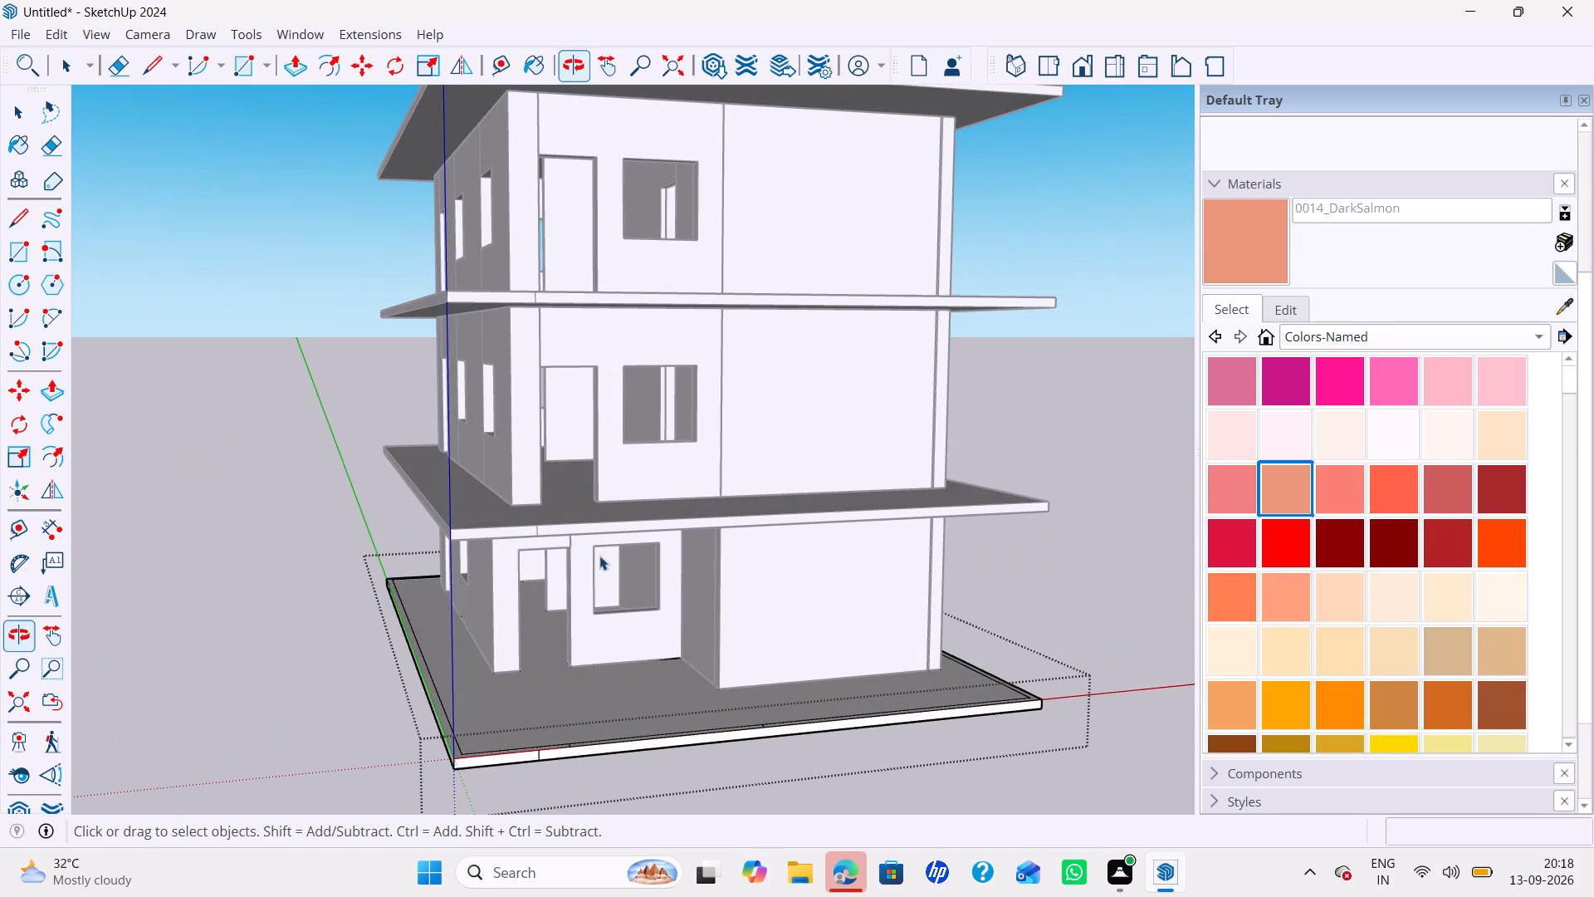
left_click_drag(599, 556, 598, 557)
left_click(533, 659)
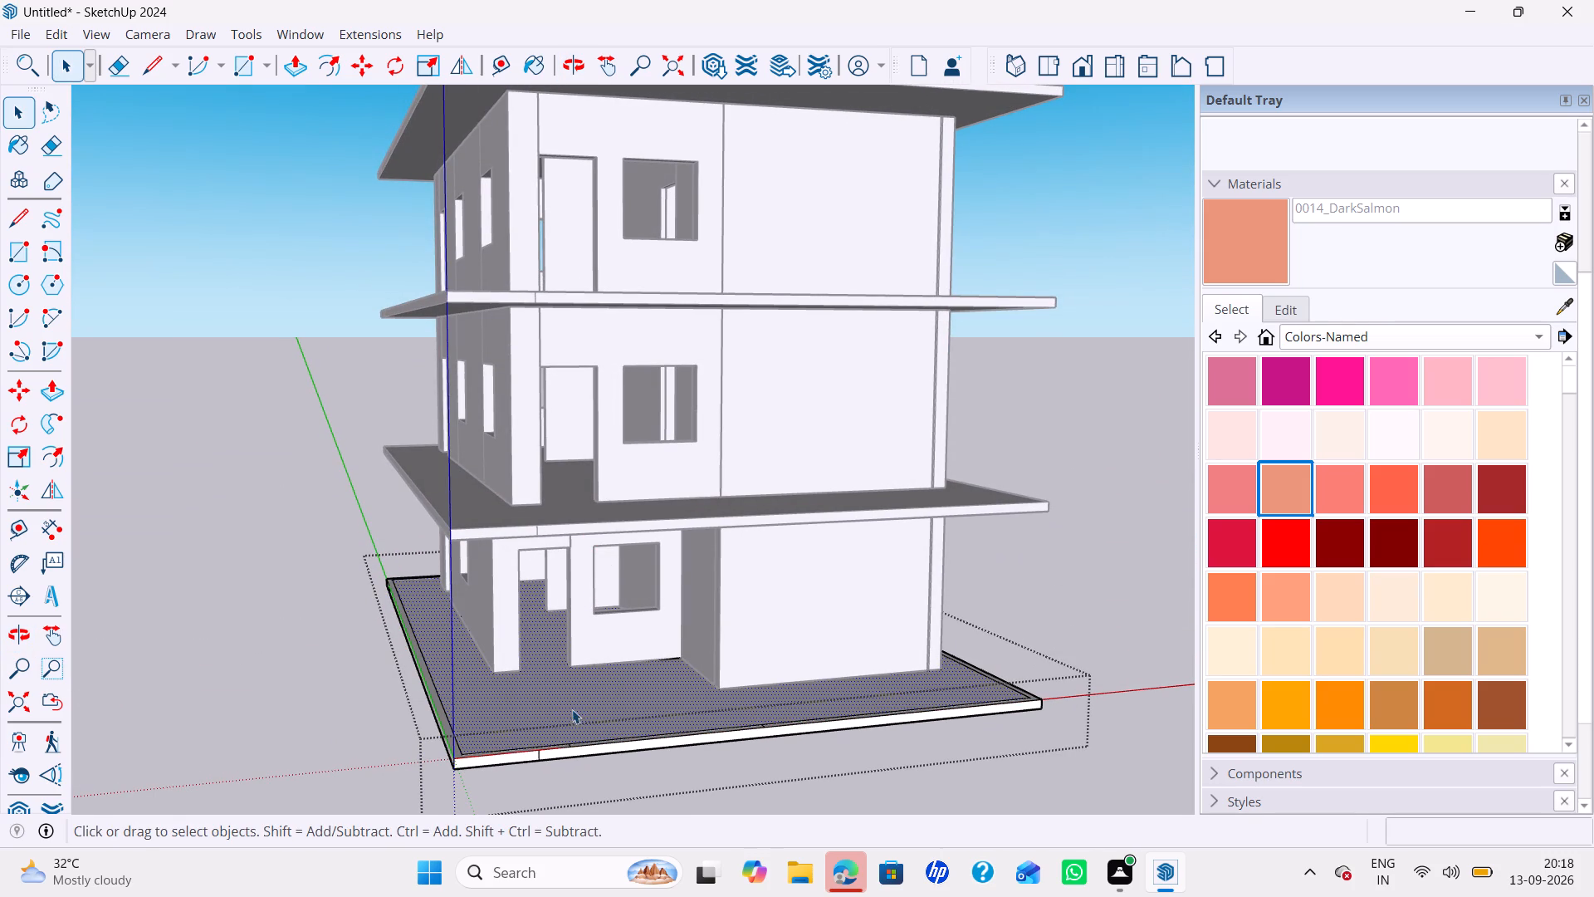
left_click(747, 792)
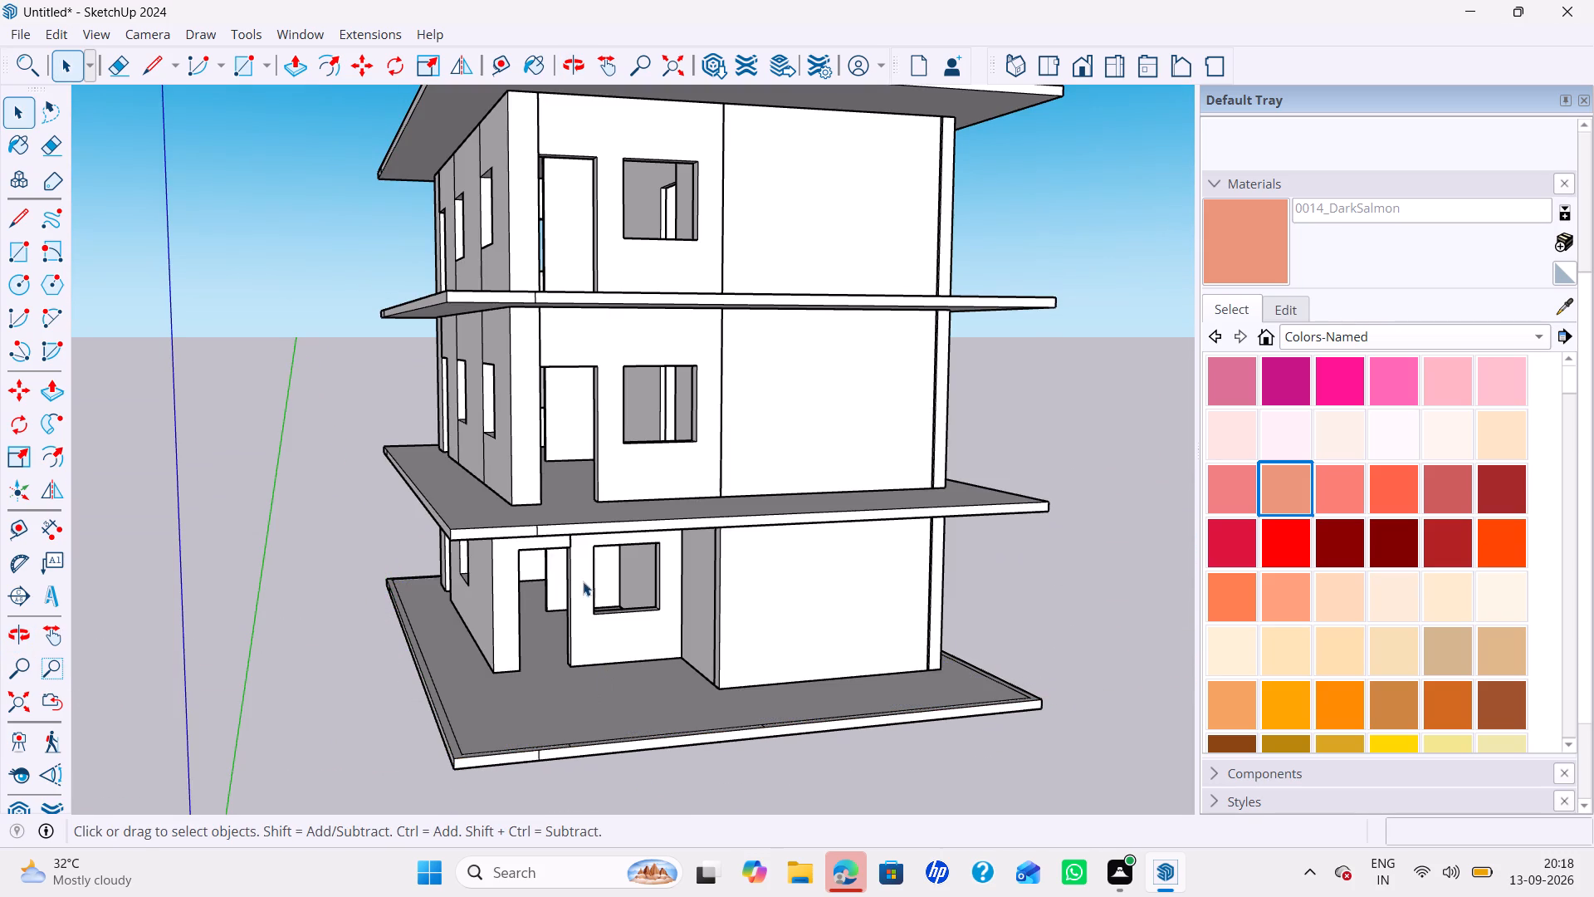
Inside the ground-floor slab group, draw a column outline beneath the first-floor entrance pier, with 10' 6" vertical sides and a 1' 6" base.
left_click(529, 473)
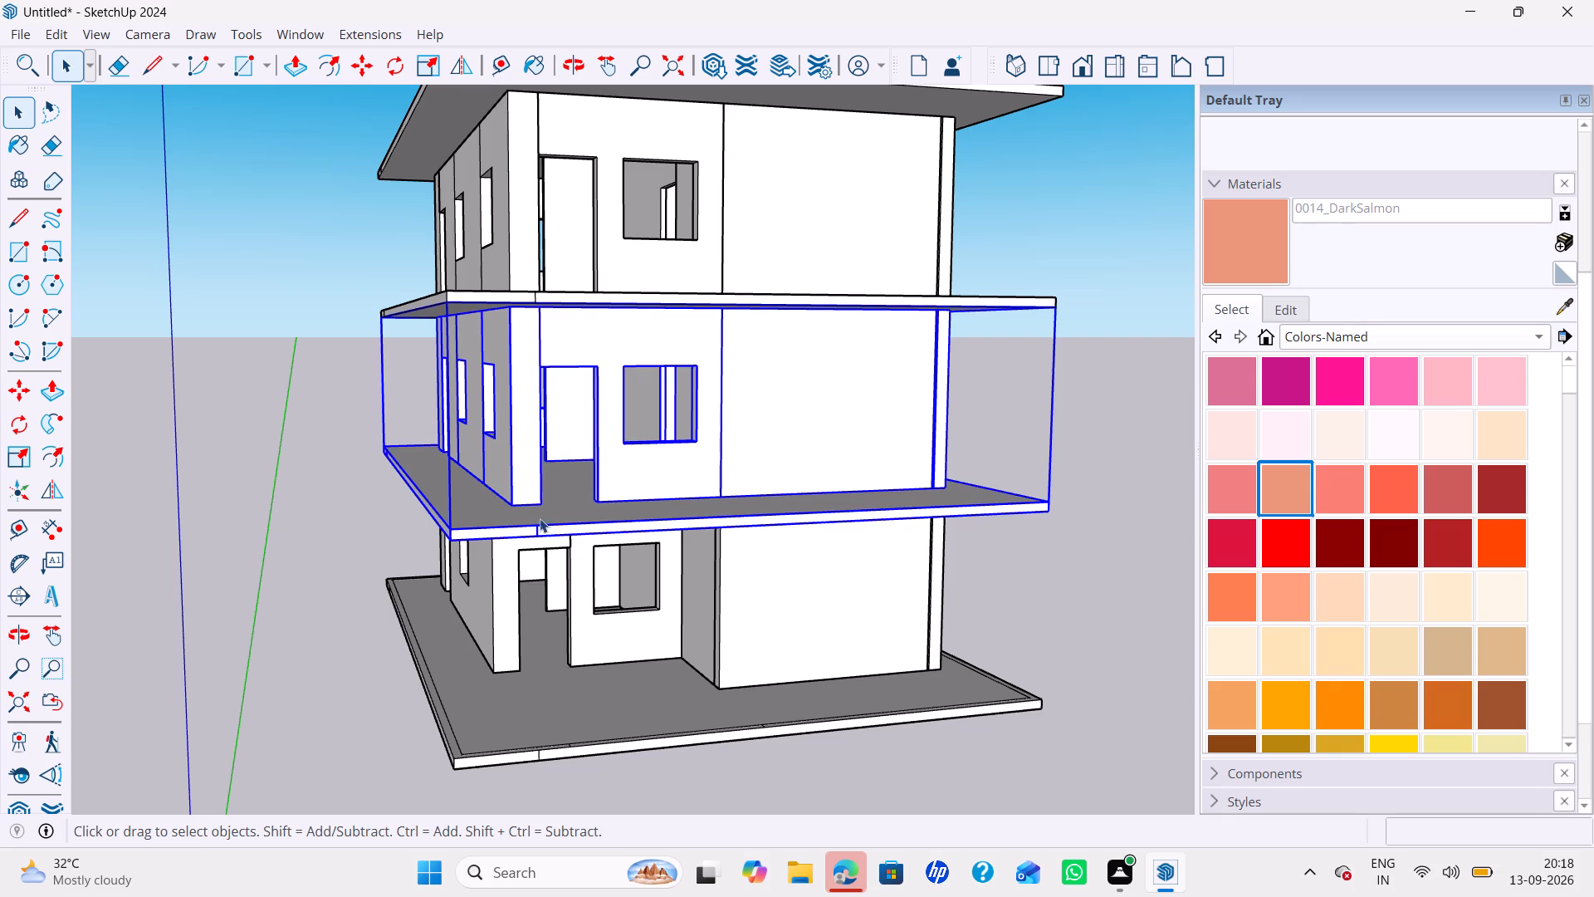
double_click(571, 715)
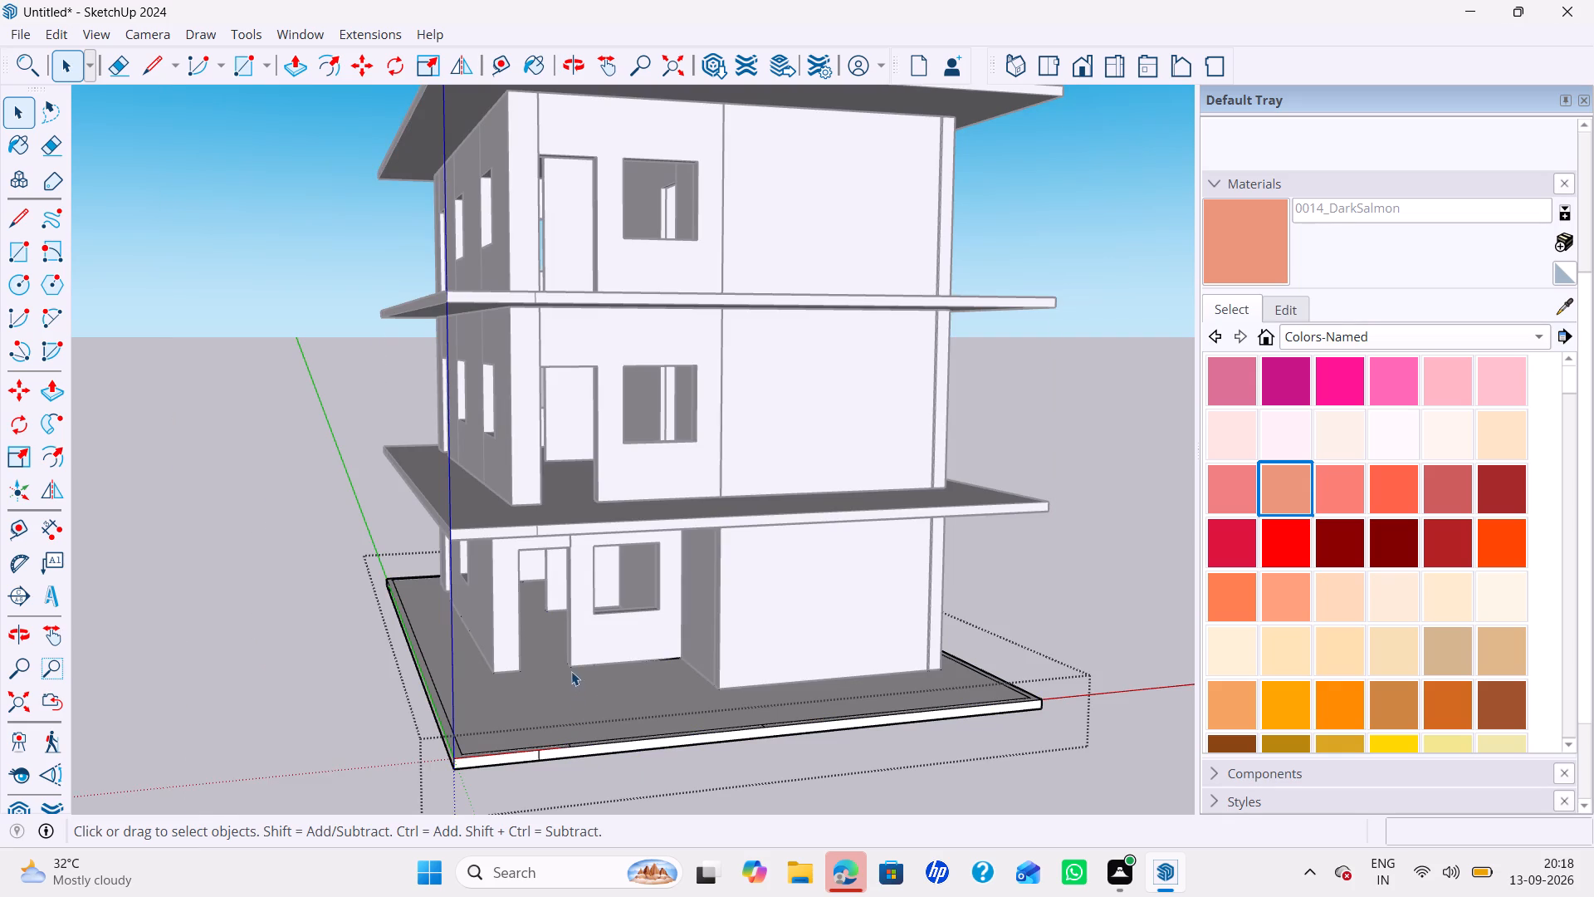
left_click(491, 706)
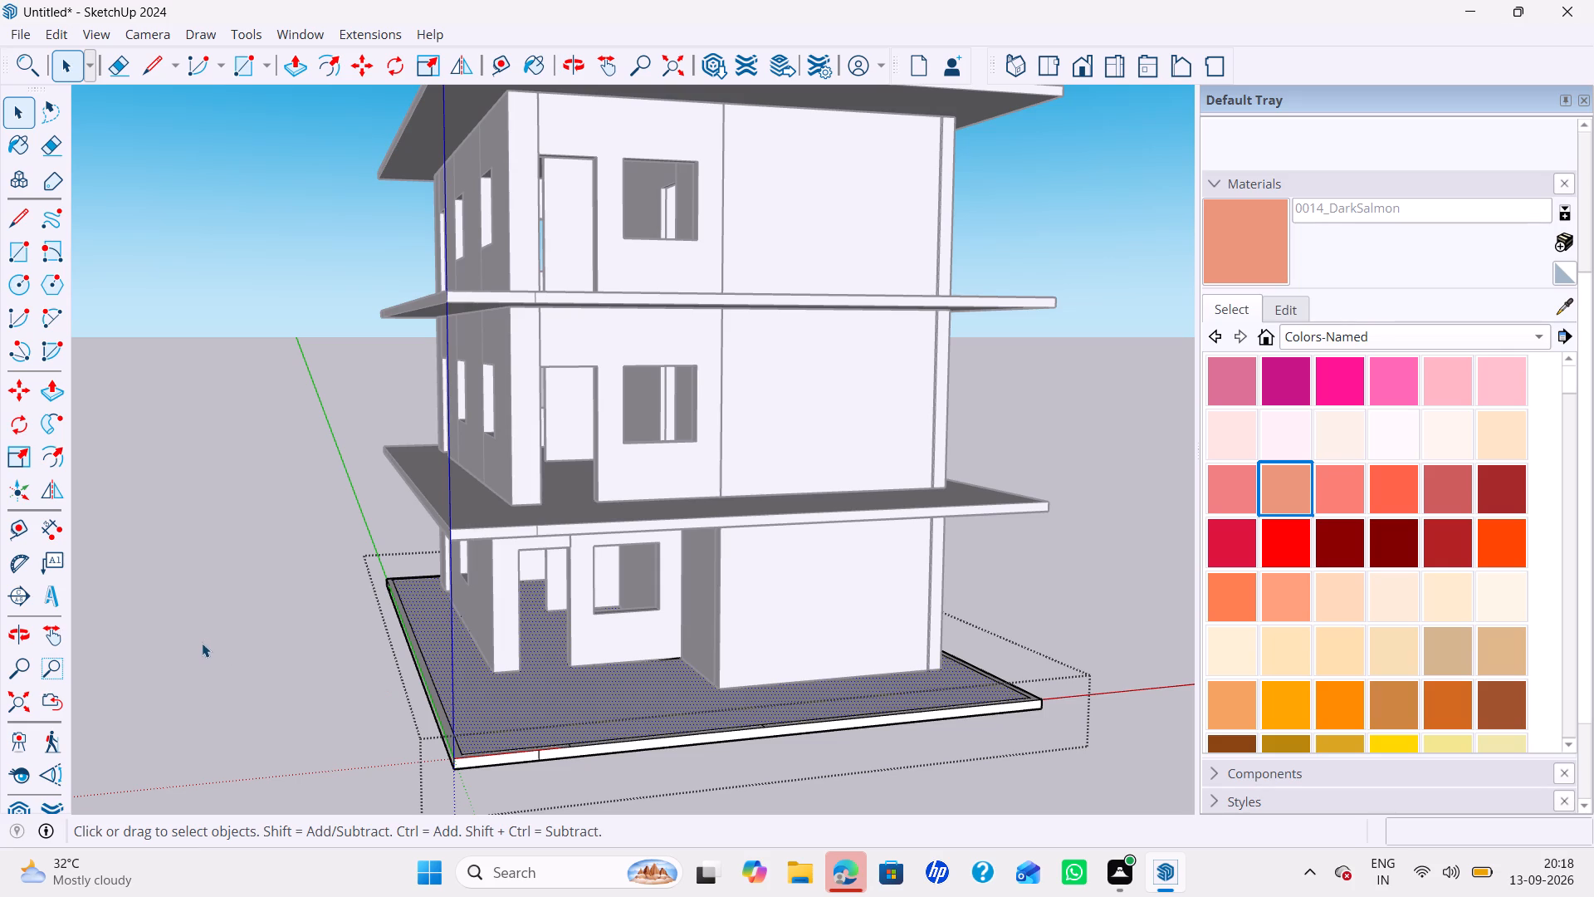
key("l")
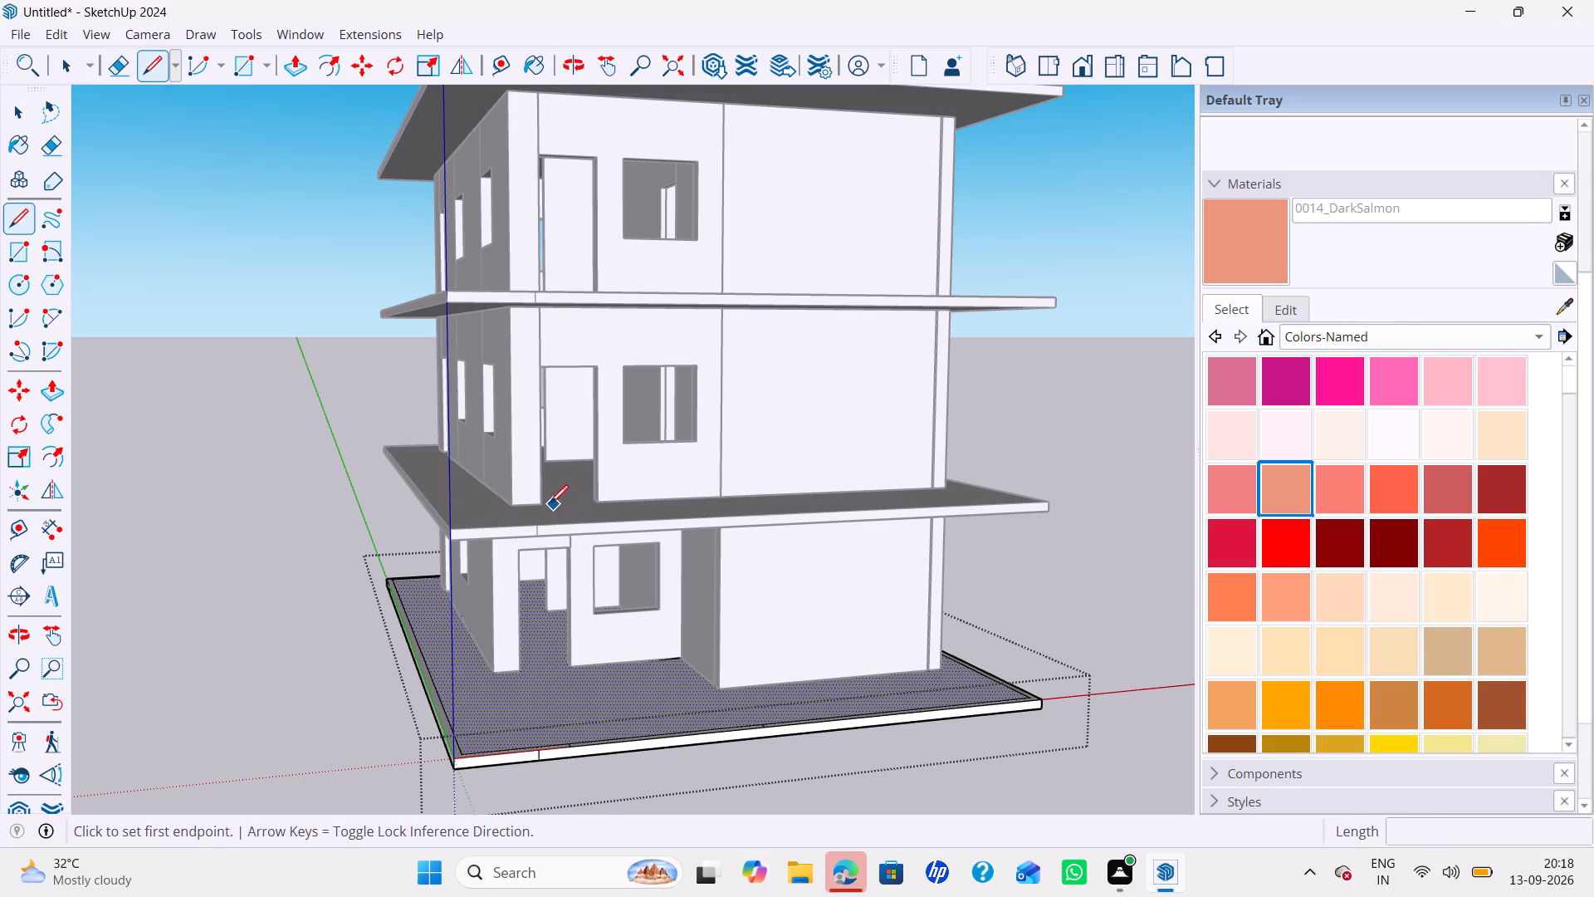
key("Up")
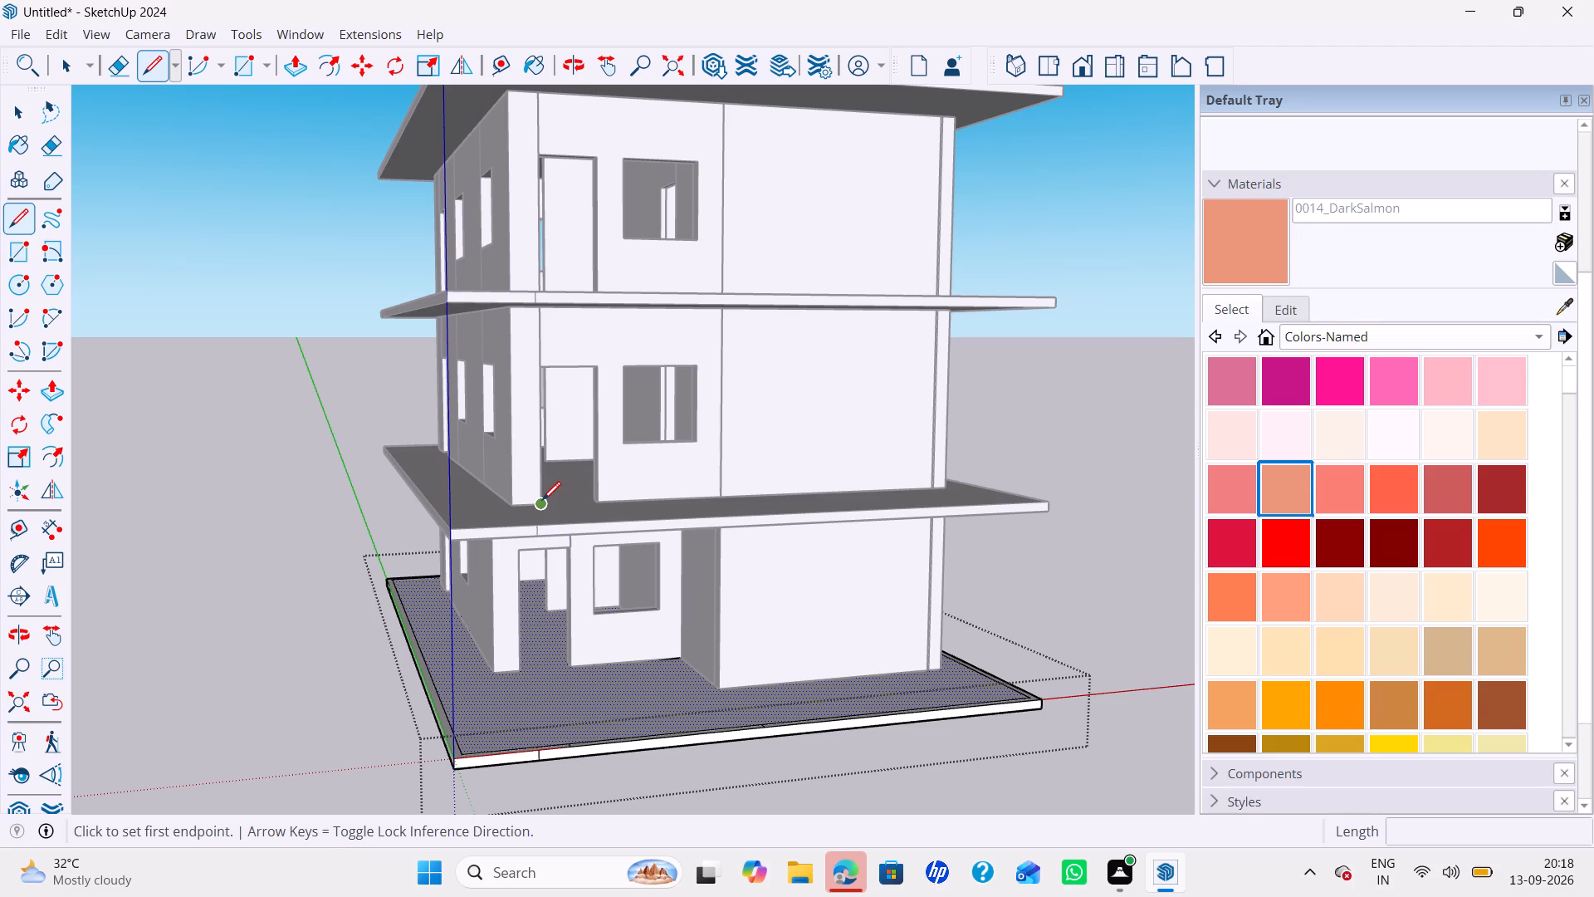
left_click(542, 500)
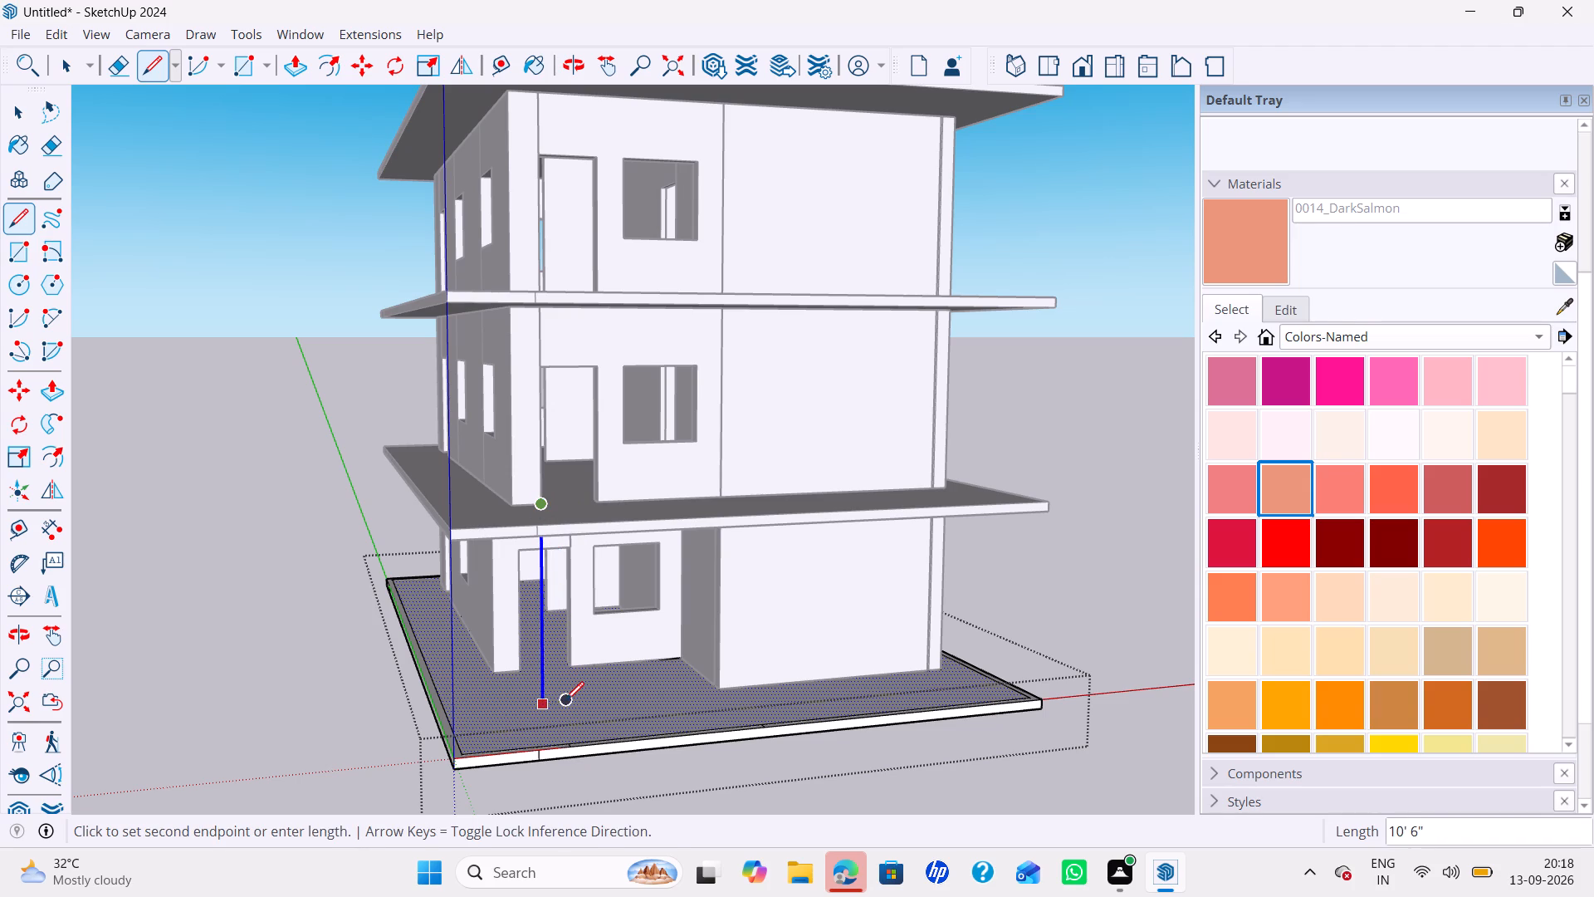
left_click(565, 700)
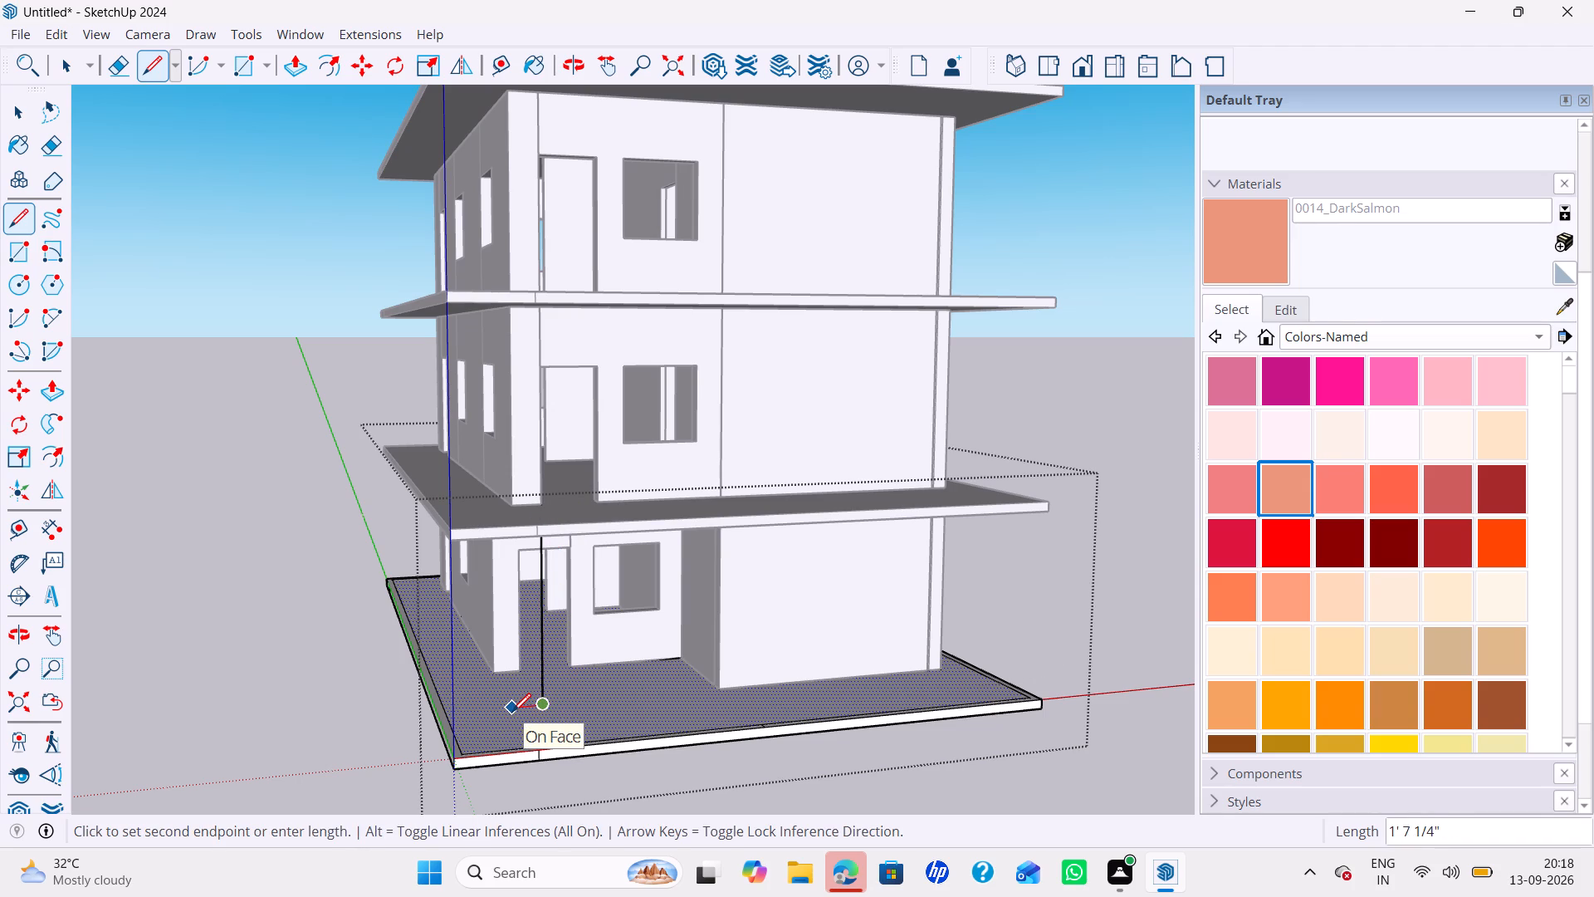
key("Left")
key("Right")
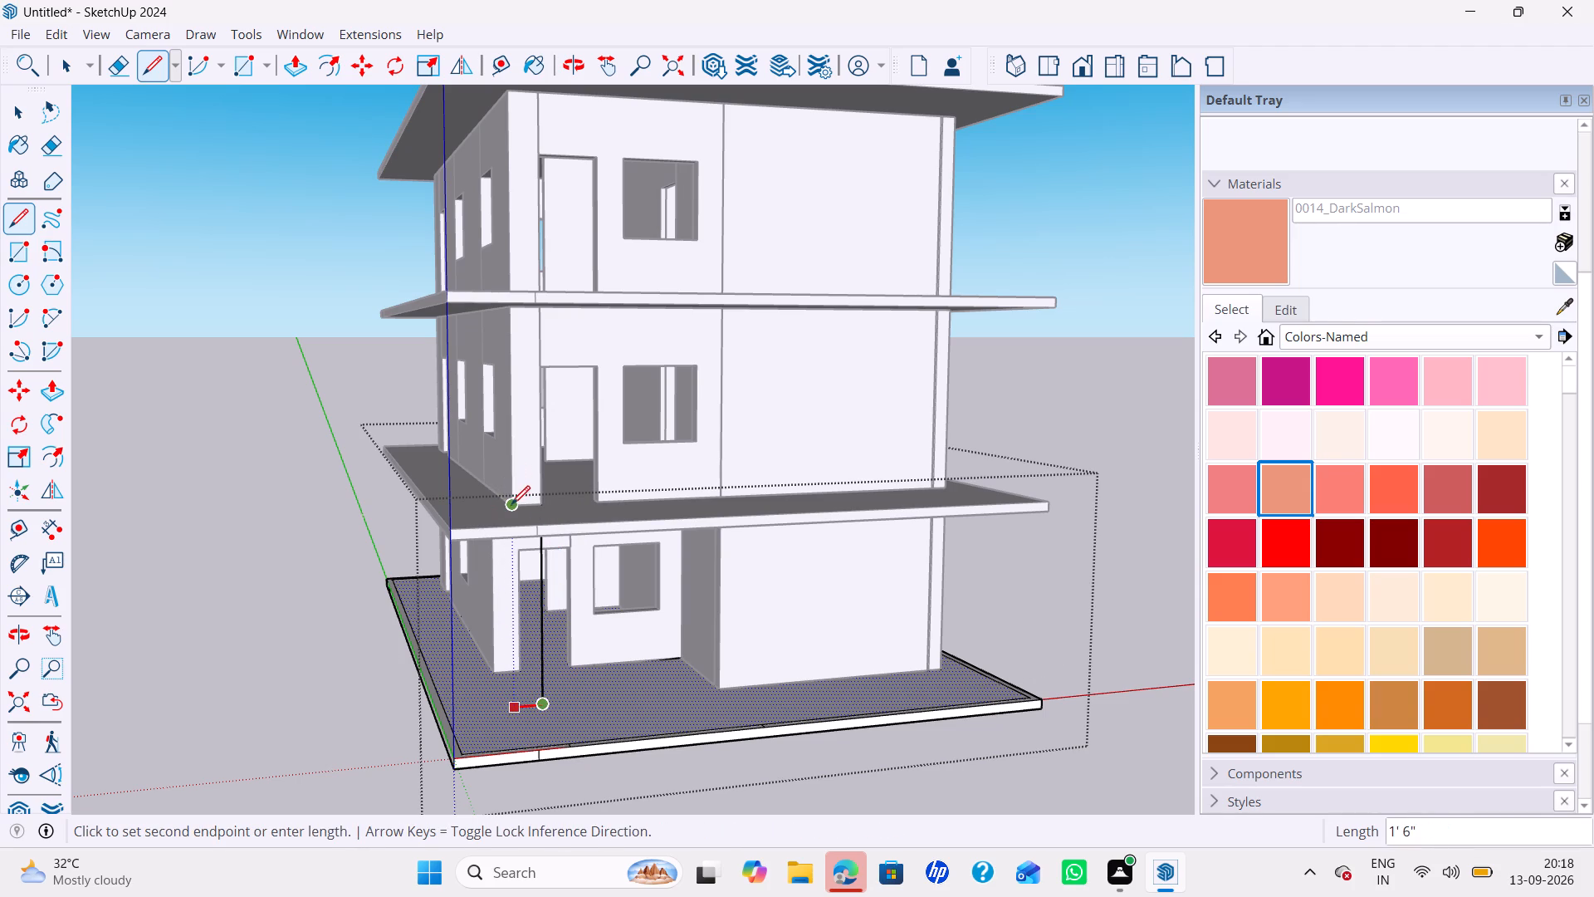
left_click(511, 505)
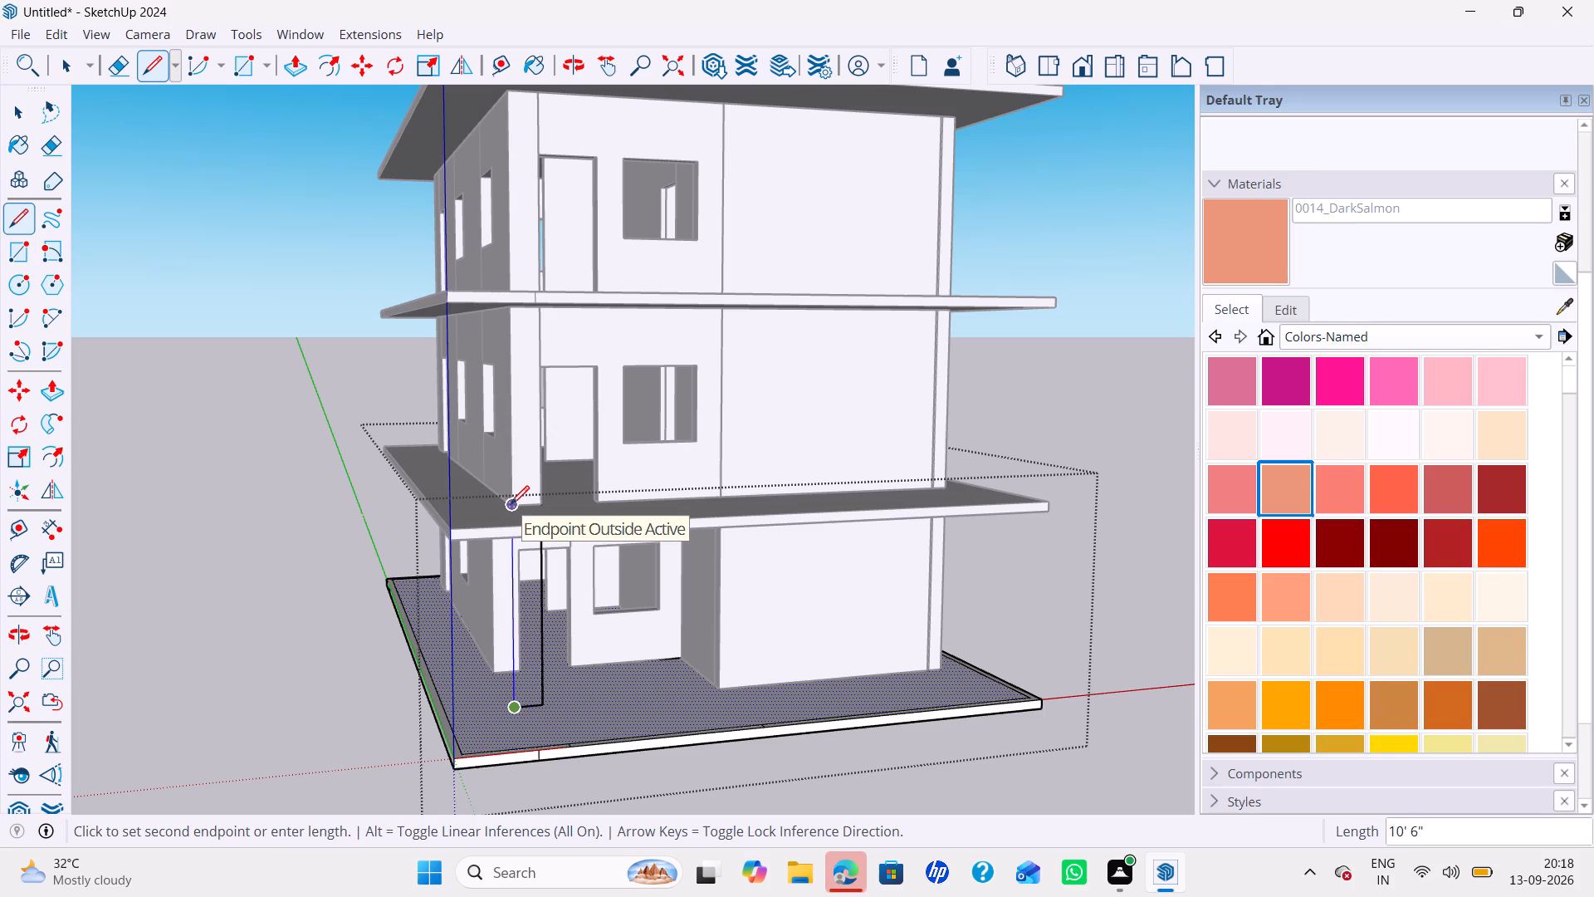
left_click(511, 504)
Close the column outline with a 1' 6" horizontal line 6" below its upper ends, at the underside of the first-floor slab.
middle_click_drag(545, 541, 551, 488)
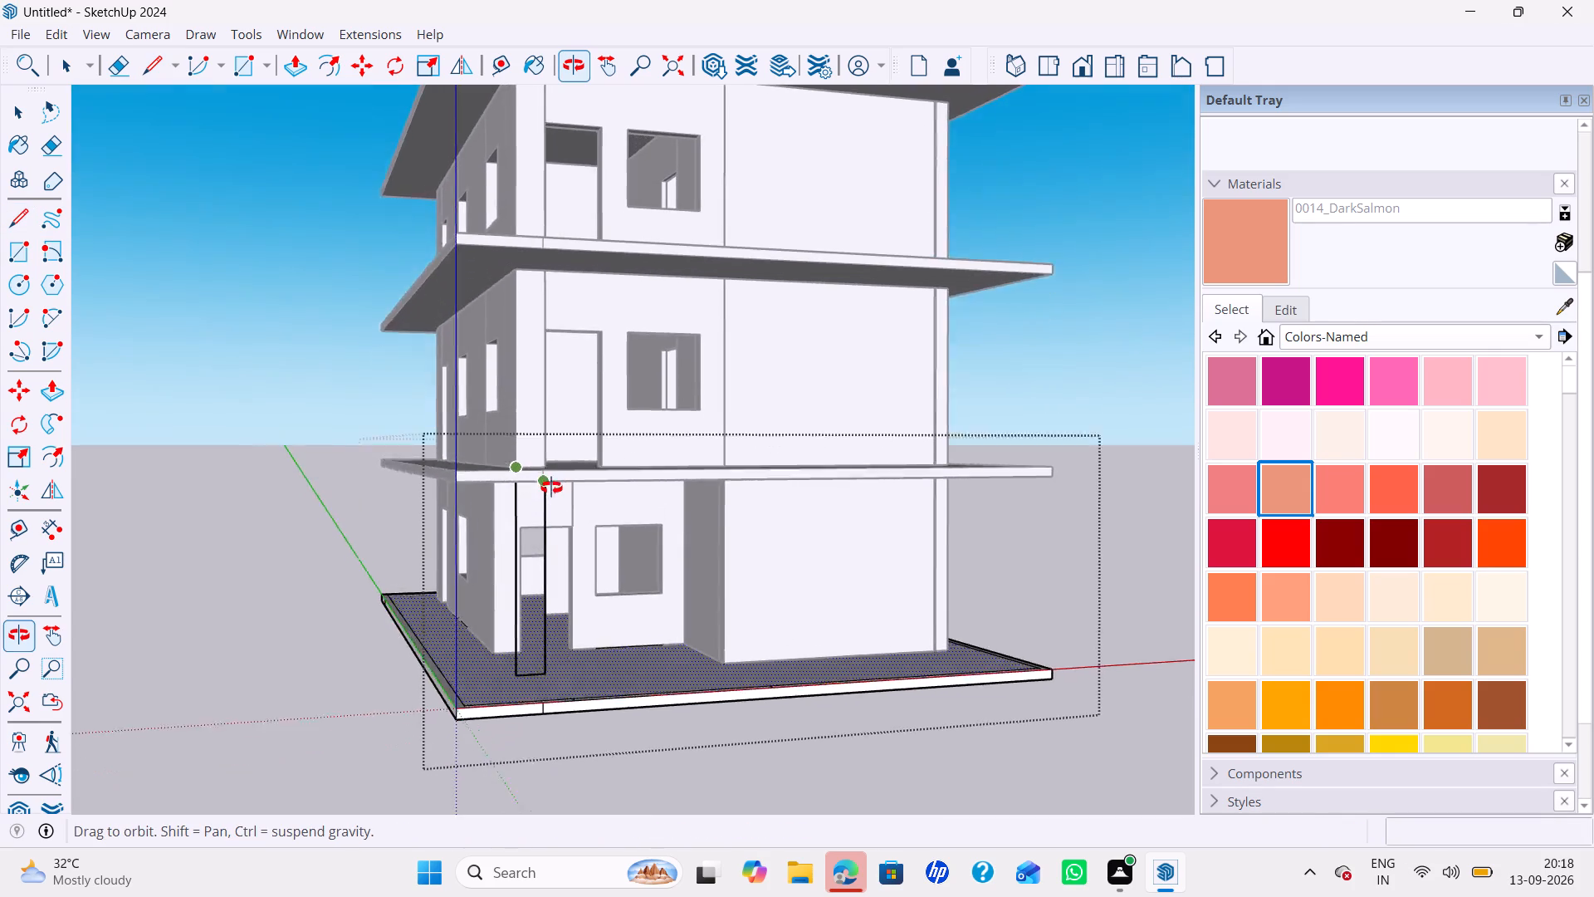
middle_click_drag(551, 488, 545, 457)
scroll(506, 452, "up", 9)
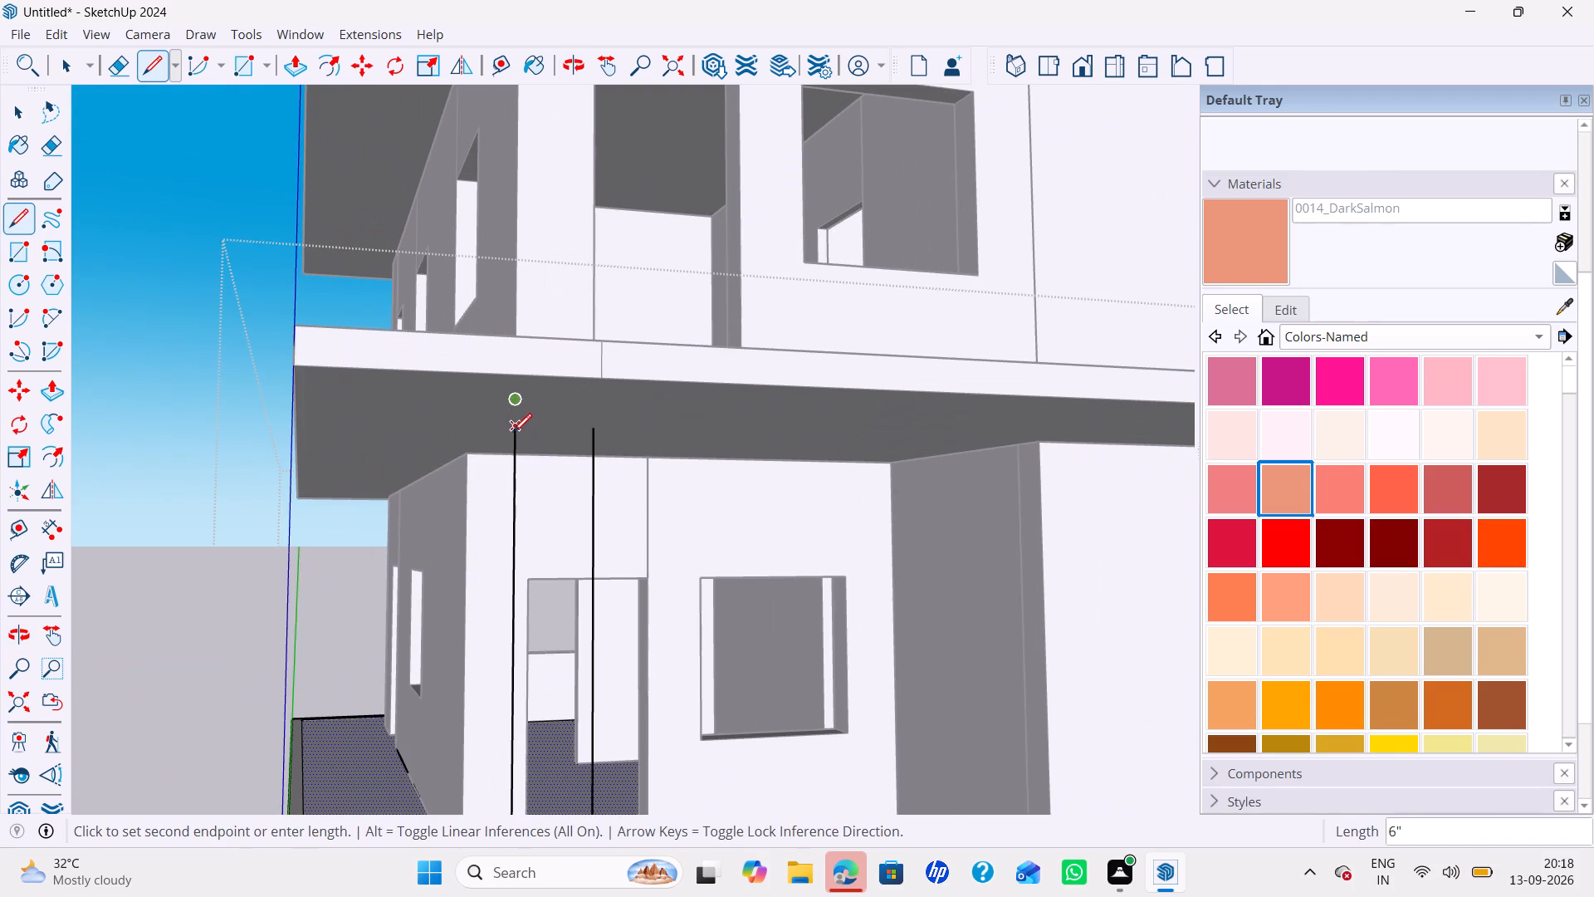
left_click(513, 431)
left_click(598, 432)
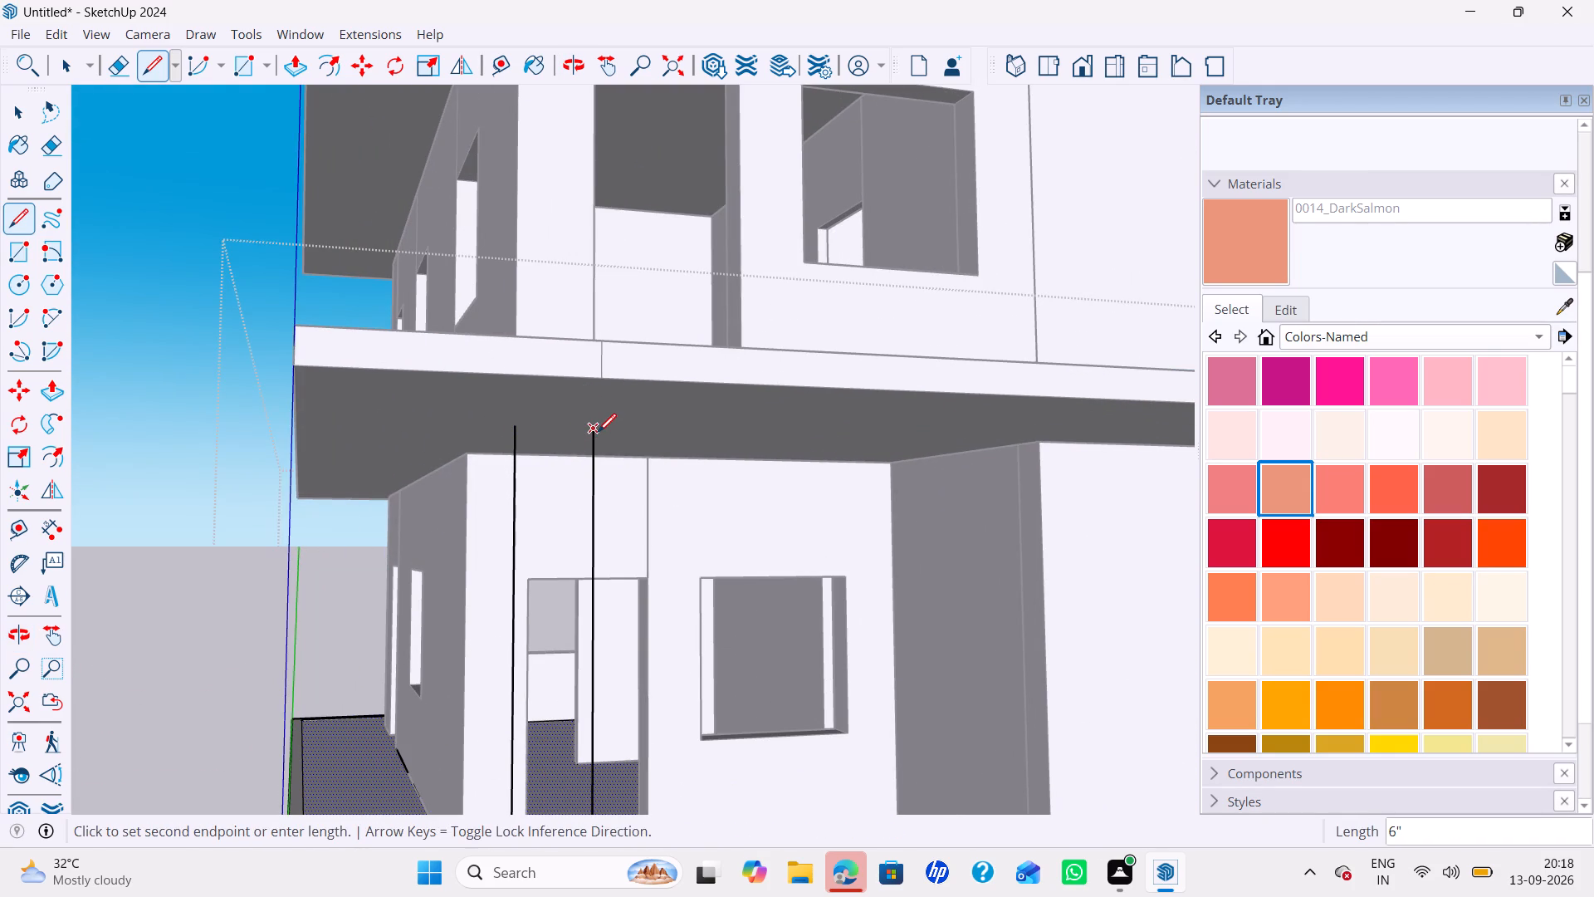
left_click(593, 434)
left_click(516, 429)
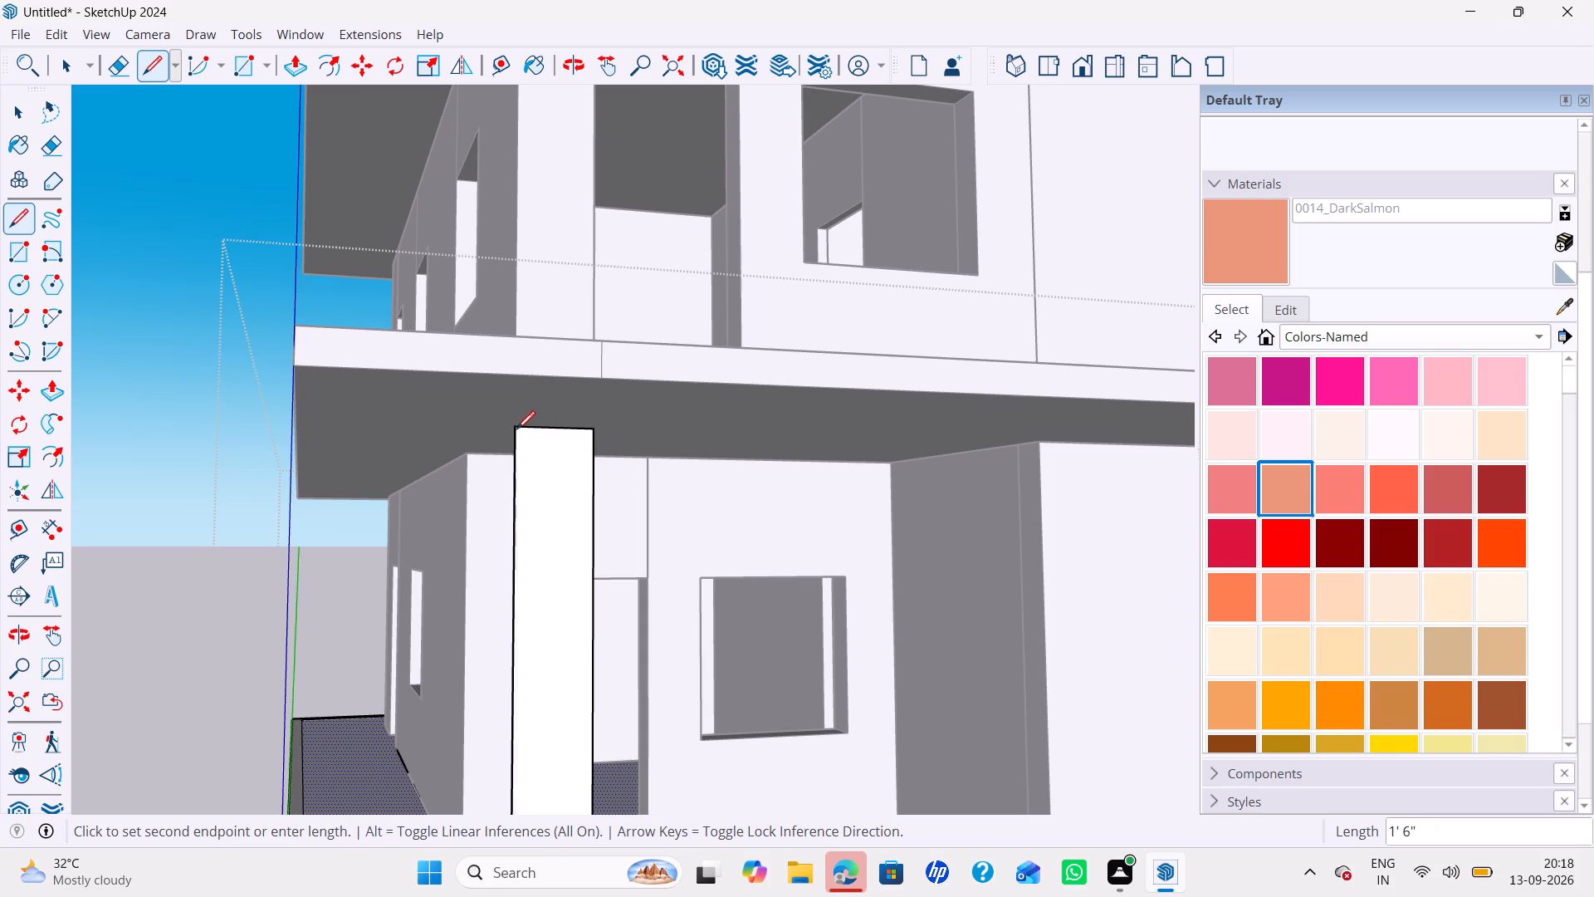
Erase the leftover ends of the column's vertical lines that project through the first-floor slab.
key("space")
scroll(544, 425, "down", 1)
middle_click_drag(547, 424, 584, 469)
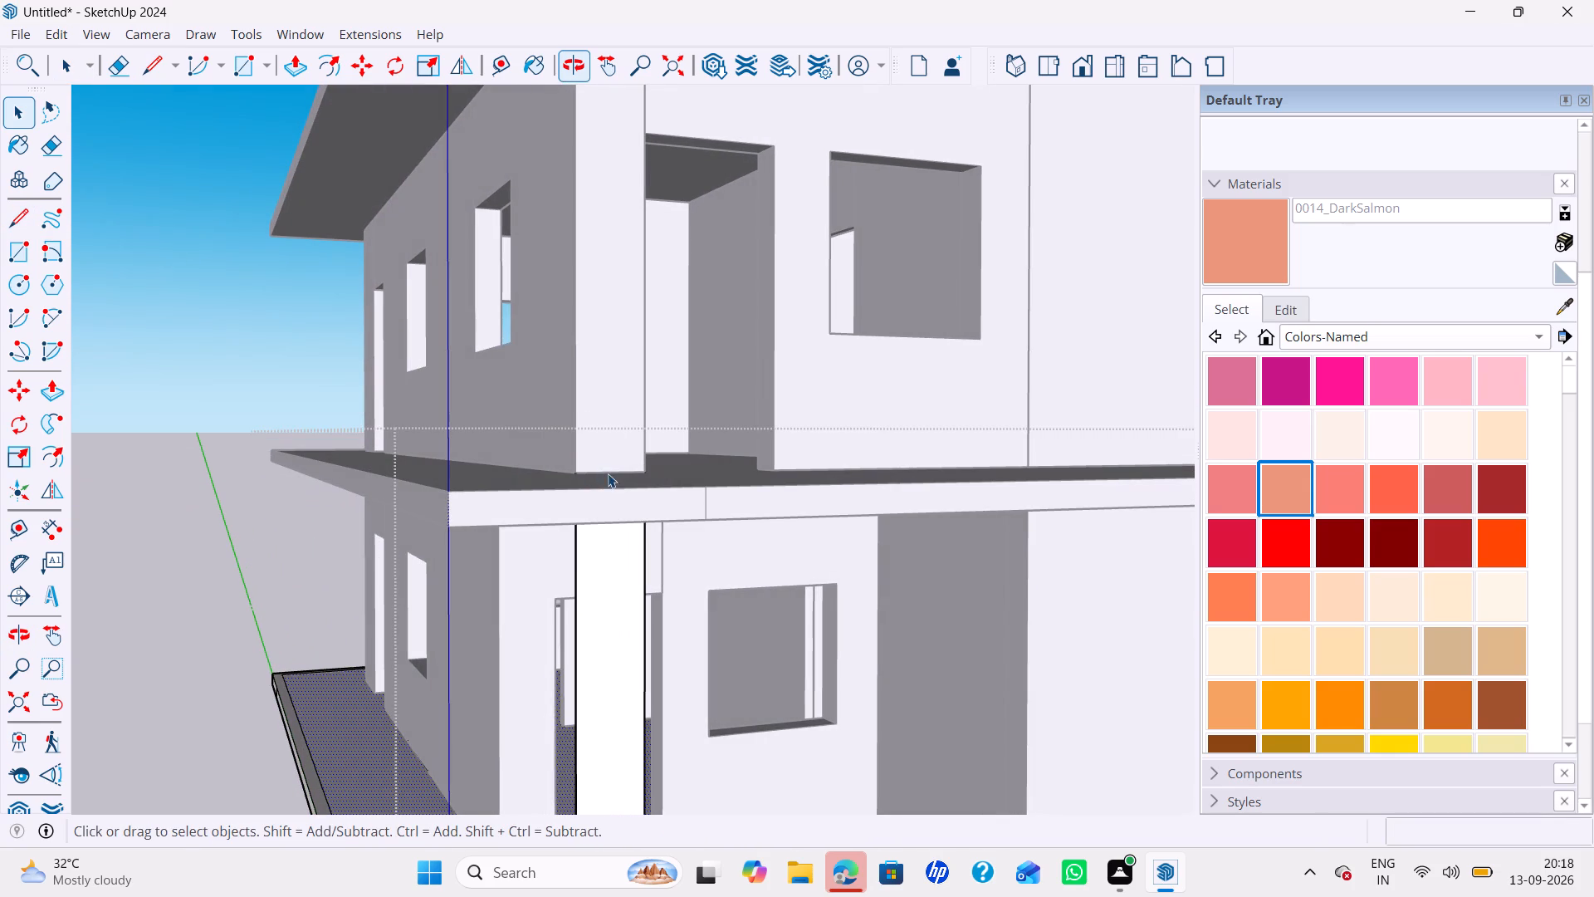
left_click(577, 477)
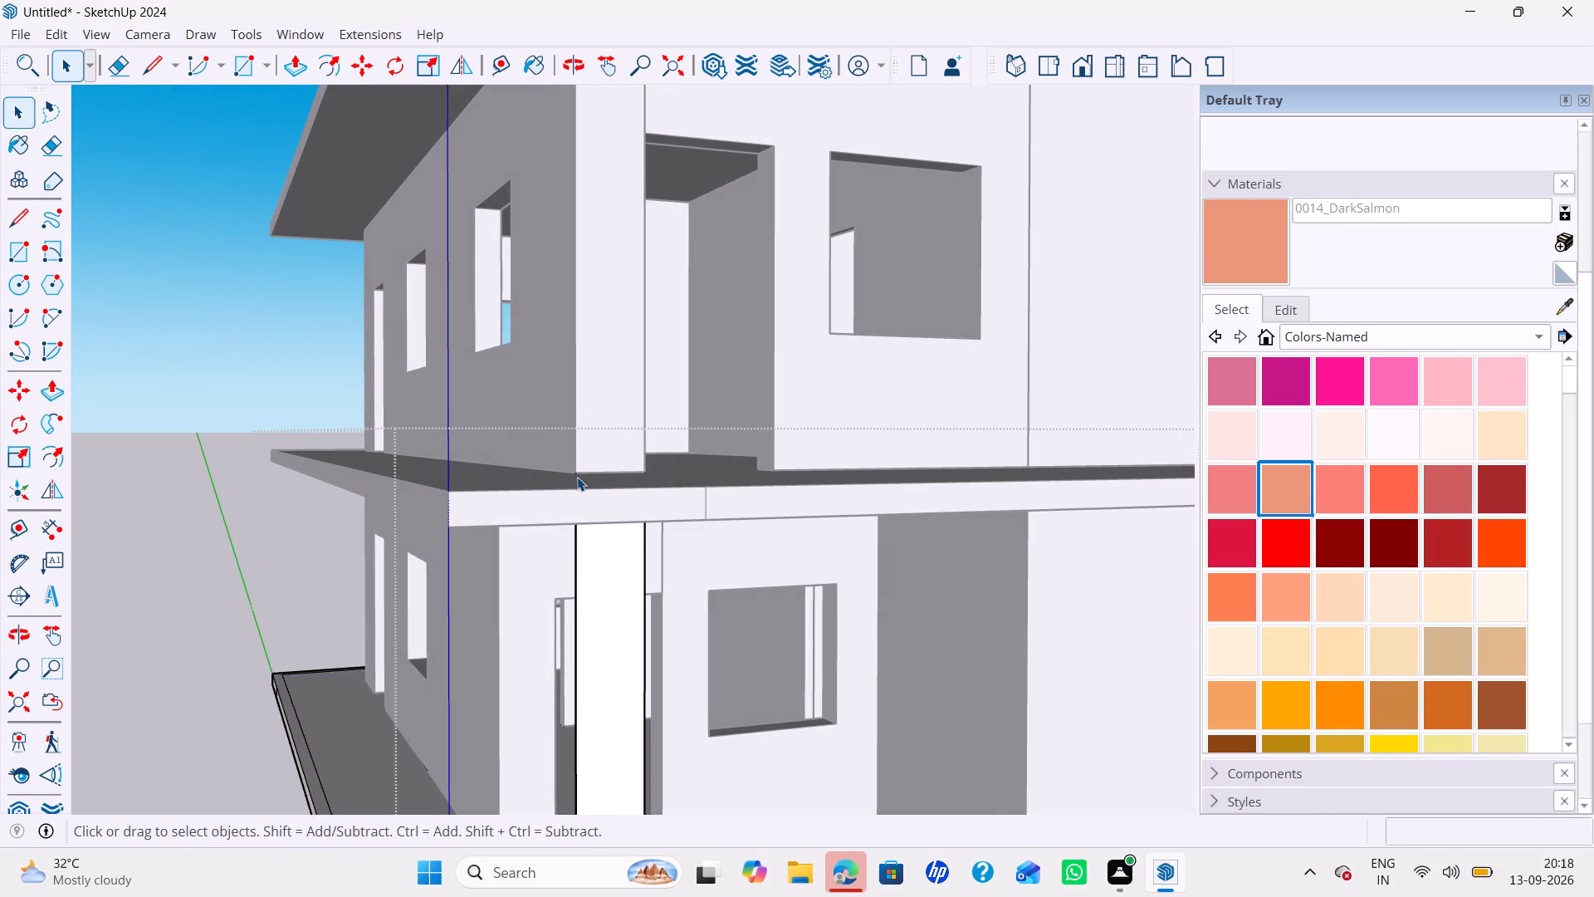
key("Delete")
key("k")
scroll(646, 478, "up", 3)
scroll(646, 478, "down", 1)
scroll(646, 478, "up", 2)
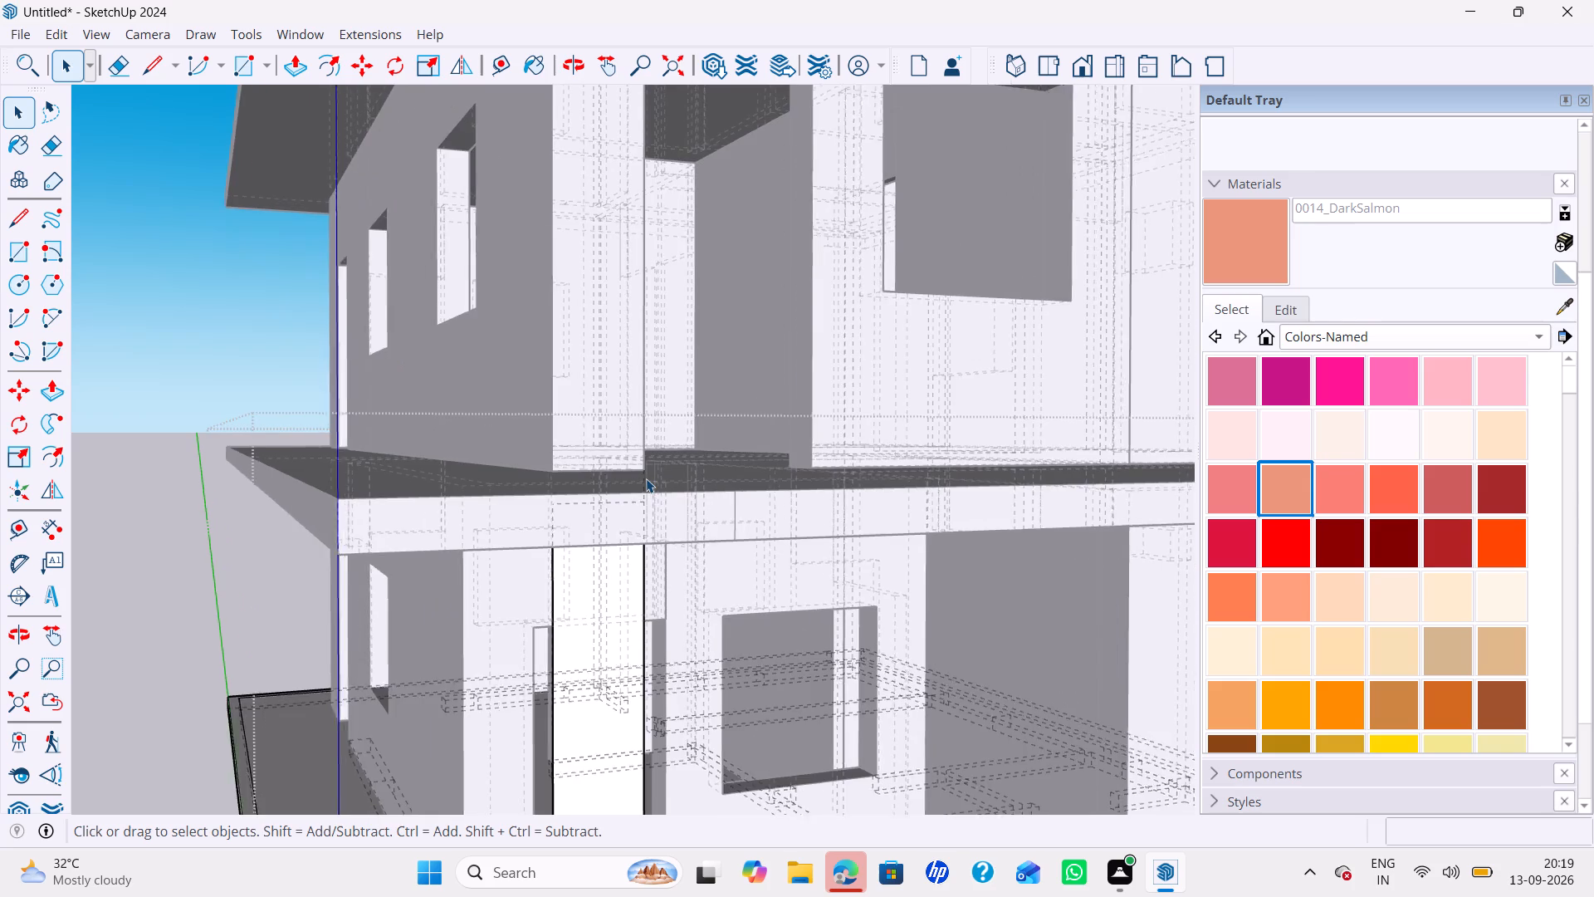
scroll(646, 478, "up", 3)
left_click(644, 478)
key("Delete")
scroll(643, 478, "down", 1)
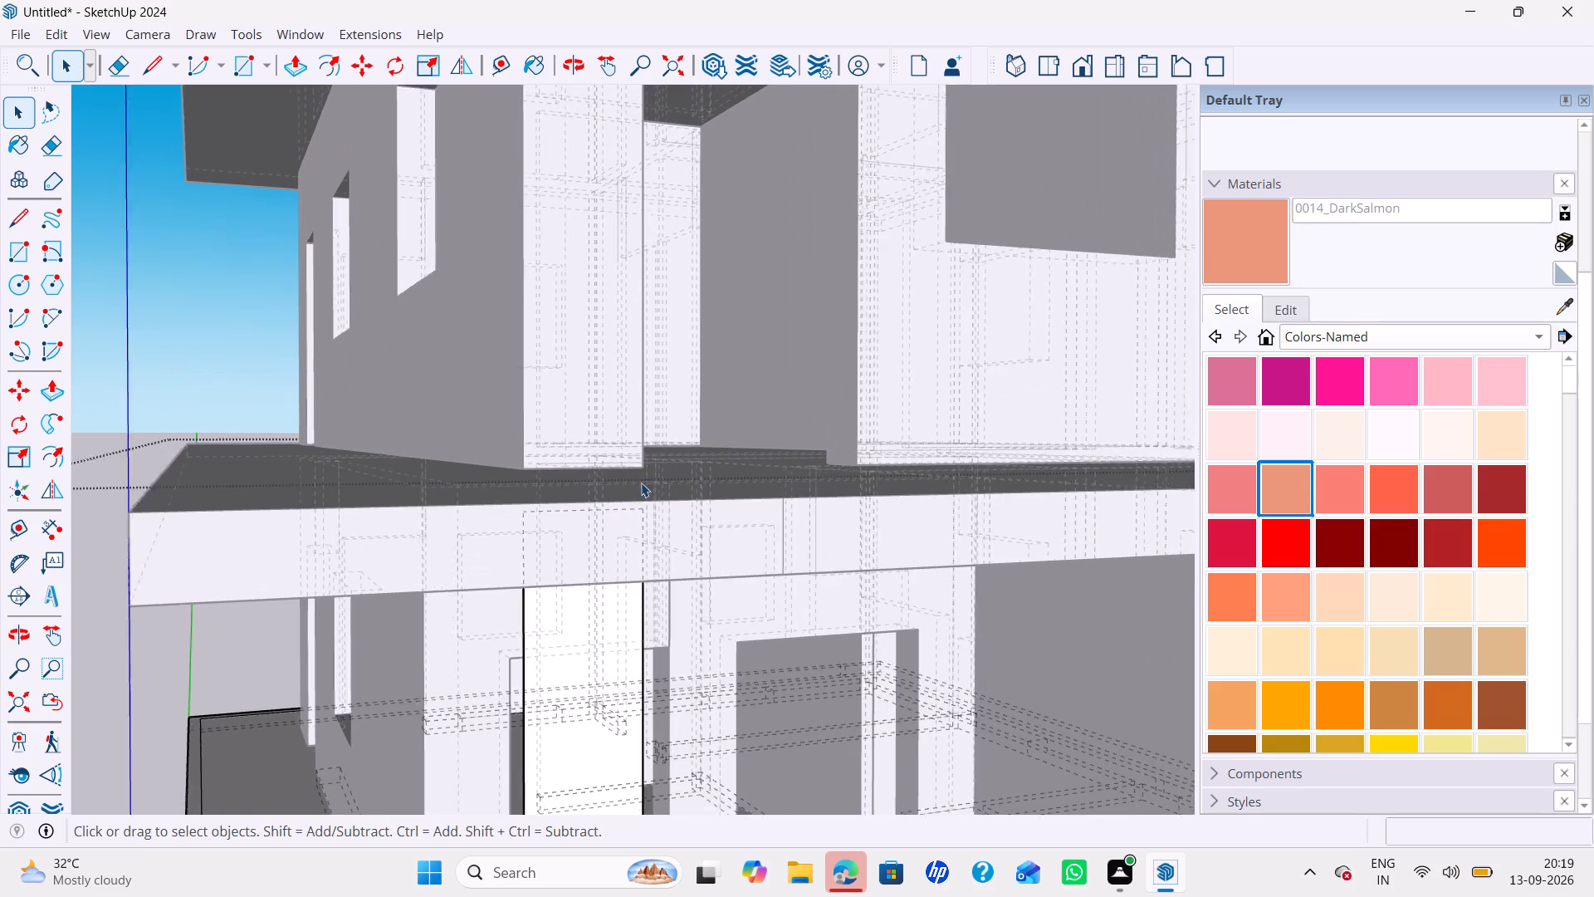
scroll(641, 483, "down", 1)
left_click(604, 468)
key("Delete")
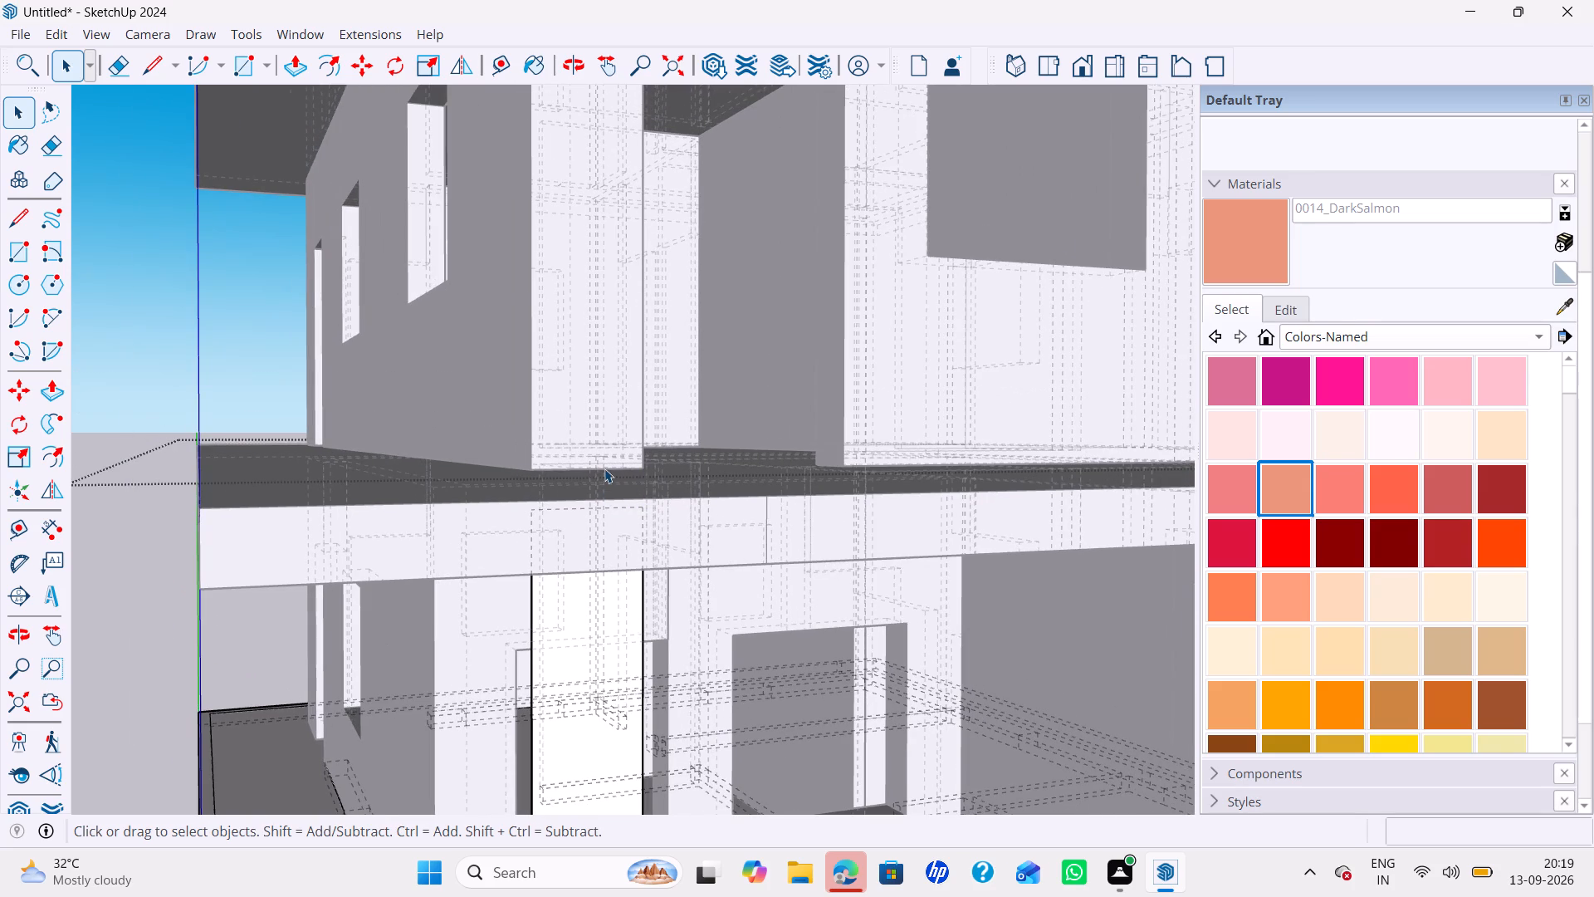
key("k")
scroll(652, 473, "down", 5)
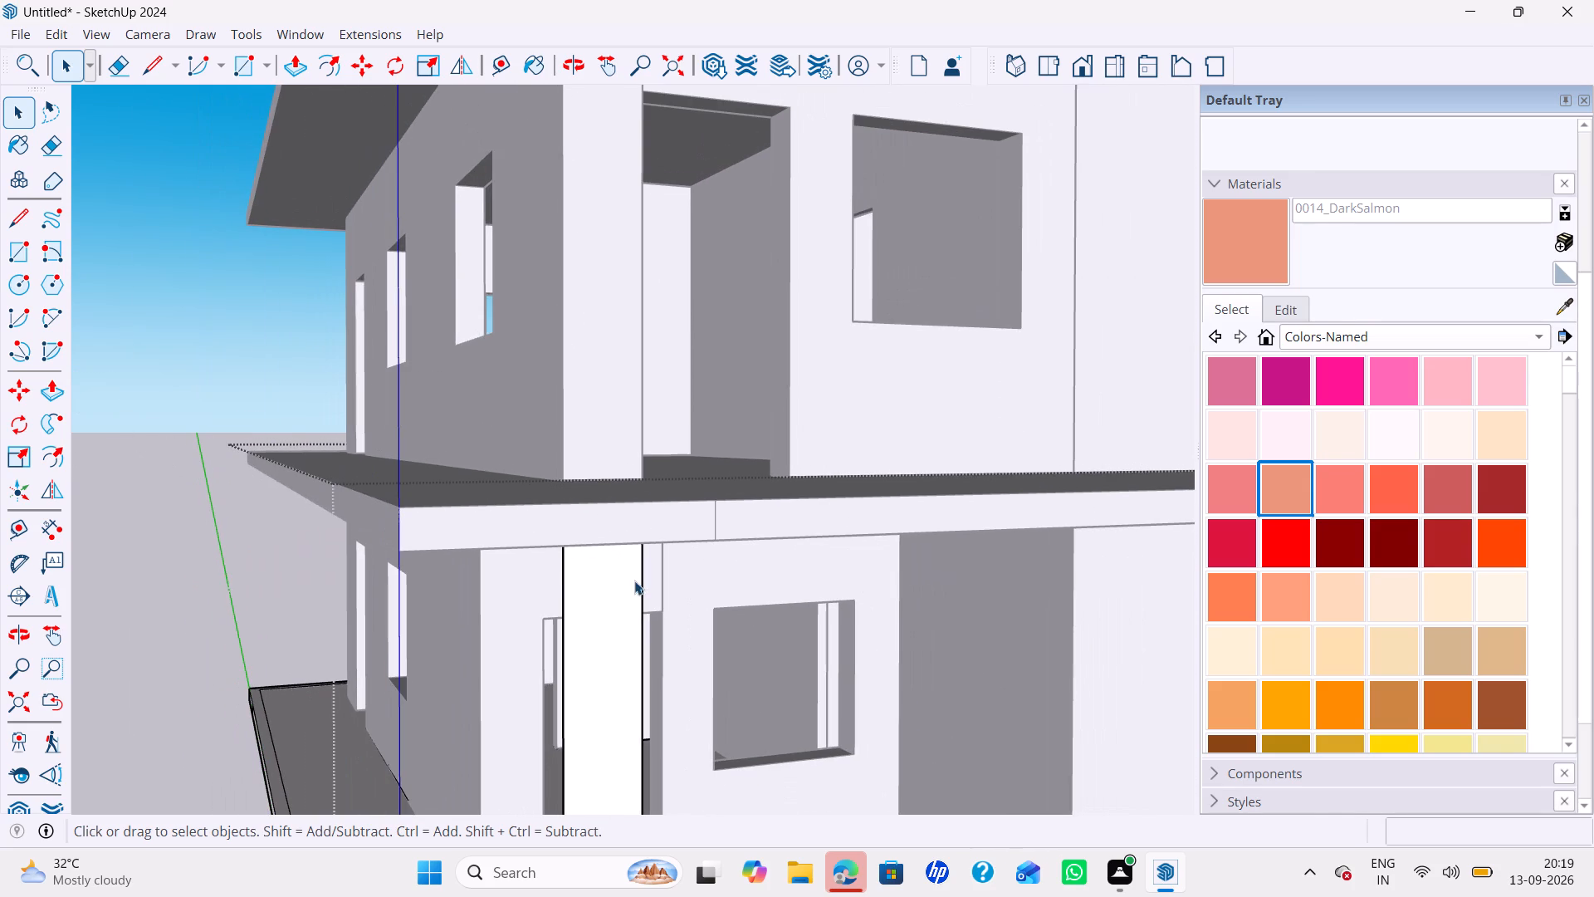
Push/Pull the column face back 9" to make a solid column, and close the slab group.
key("p")
left_click(611, 609)
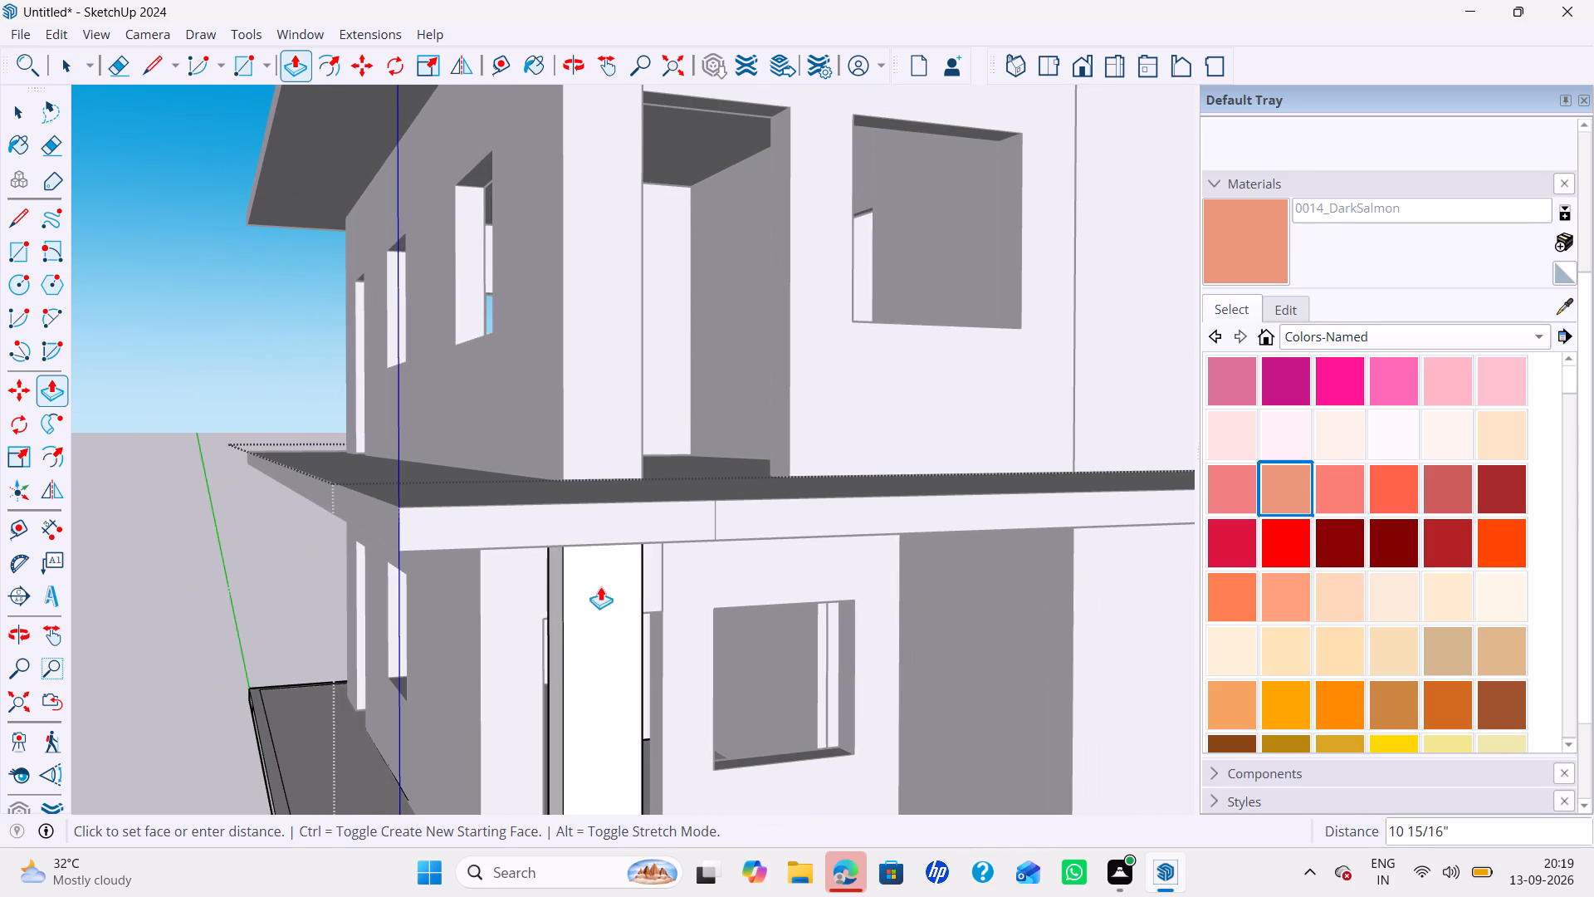
middle_click_drag(600, 586, 786, 618)
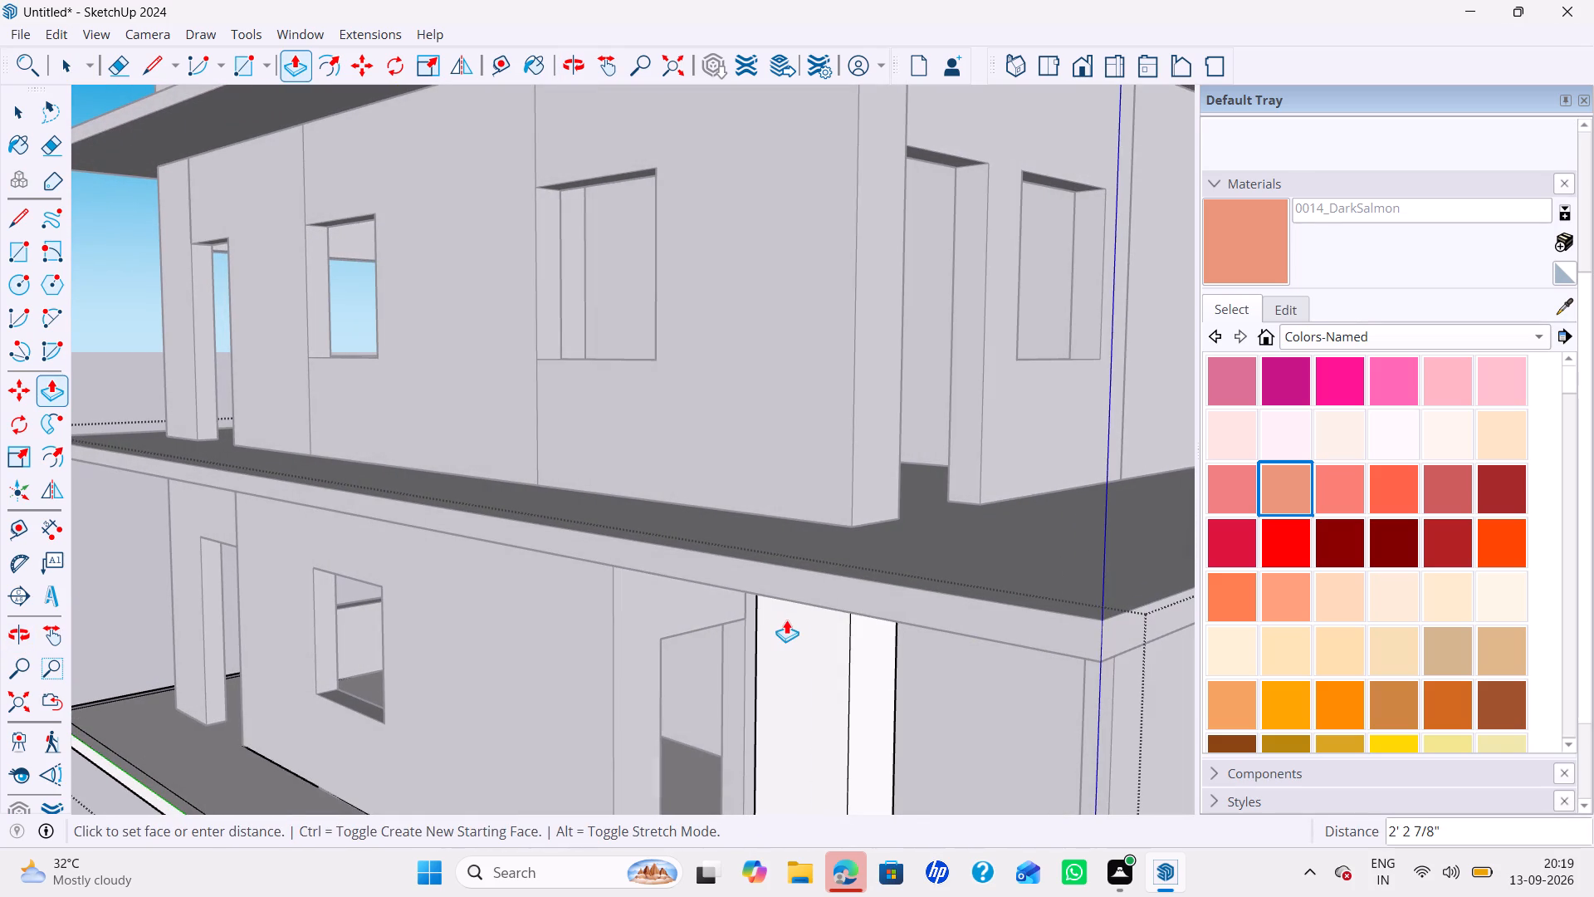
type("9\"")
key("Return")
key("space")
scroll(839, 630, "down", 7)
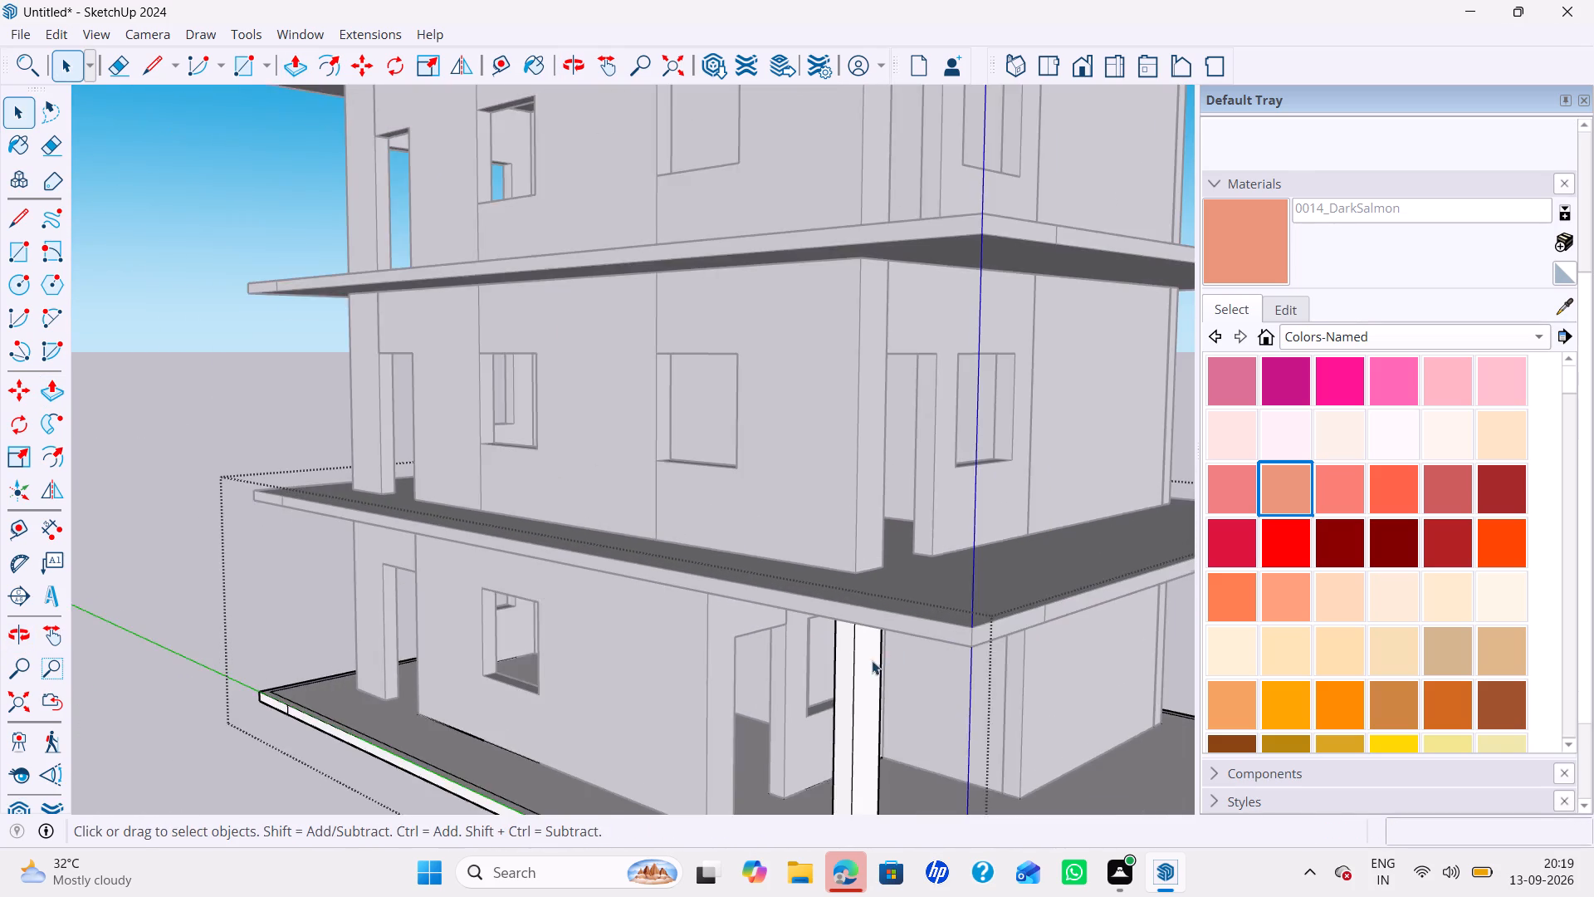
scroll(871, 662, "down", 3)
middle_click_drag(855, 666, 780, 488)
middle_click_drag(790, 530, 751, 562)
left_click(485, 679)
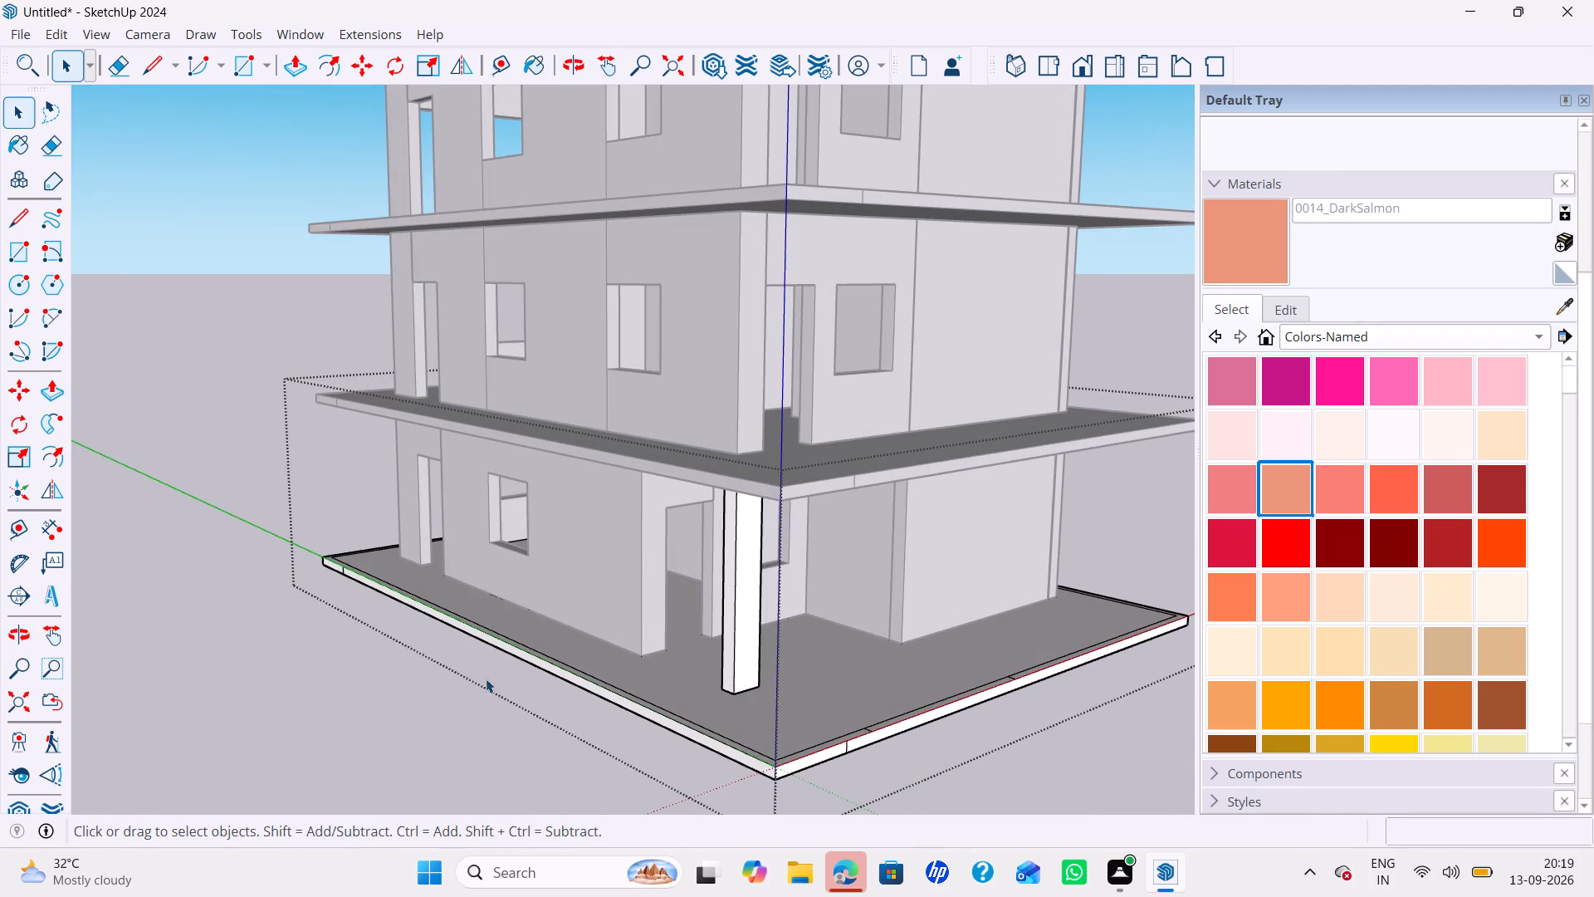
scroll(596, 689, "down", 4)
left_click(431, 727)
Reopen the ground-floor slab group and measure the distance between the two dividing lines on the front border strip.
middle_click_drag(790, 714, 471, 677)
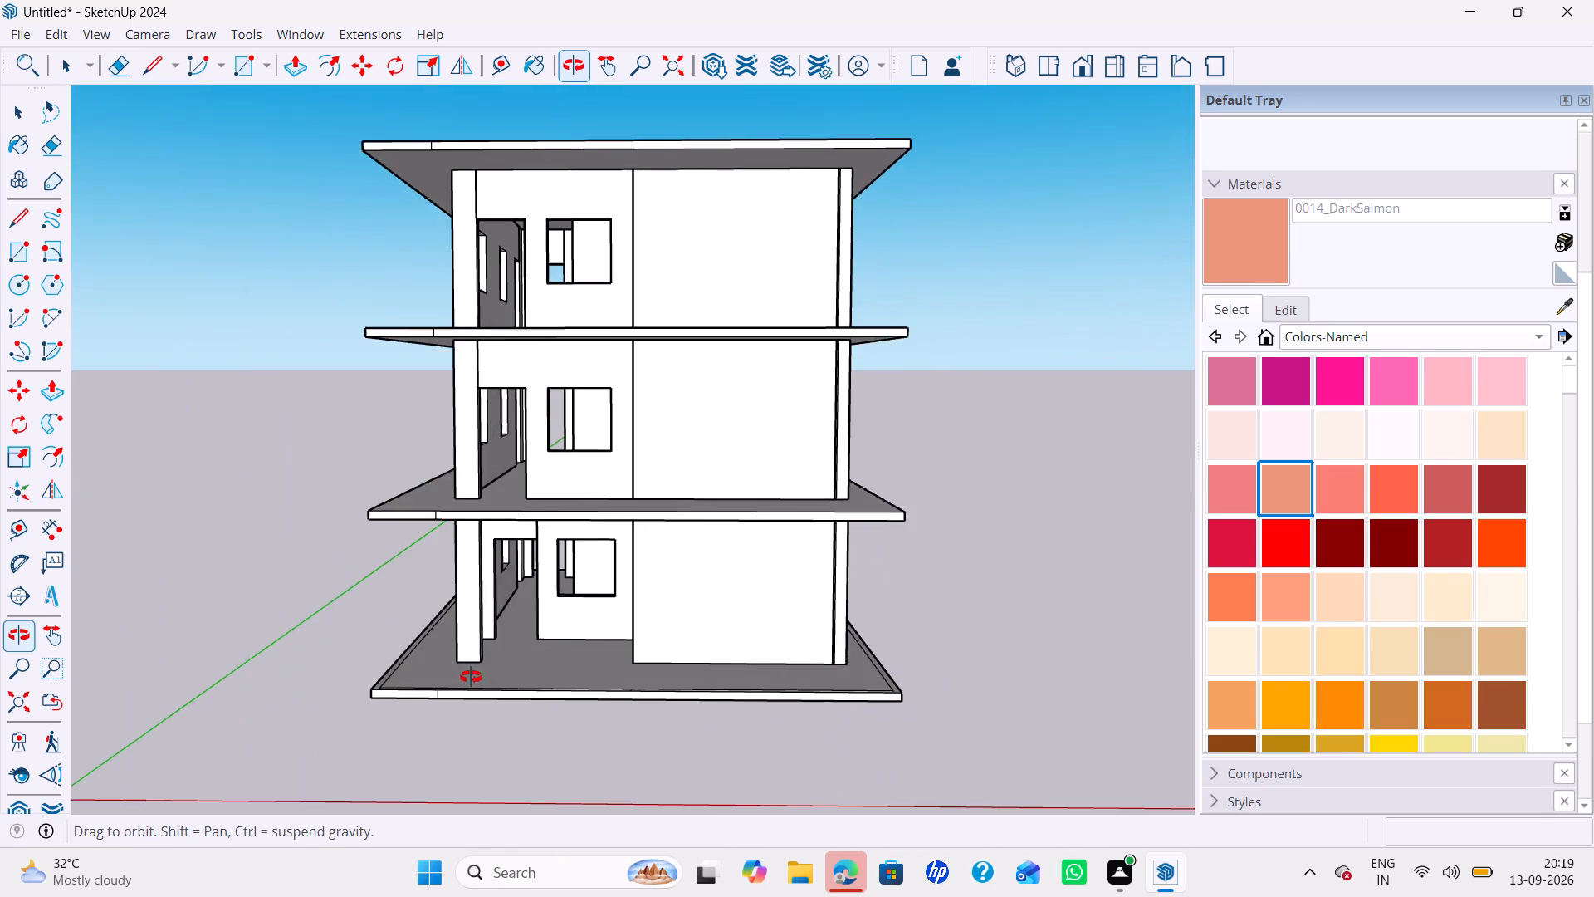
middle_click_drag(471, 677, 496, 569)
middle_click_drag(531, 564, 521, 615)
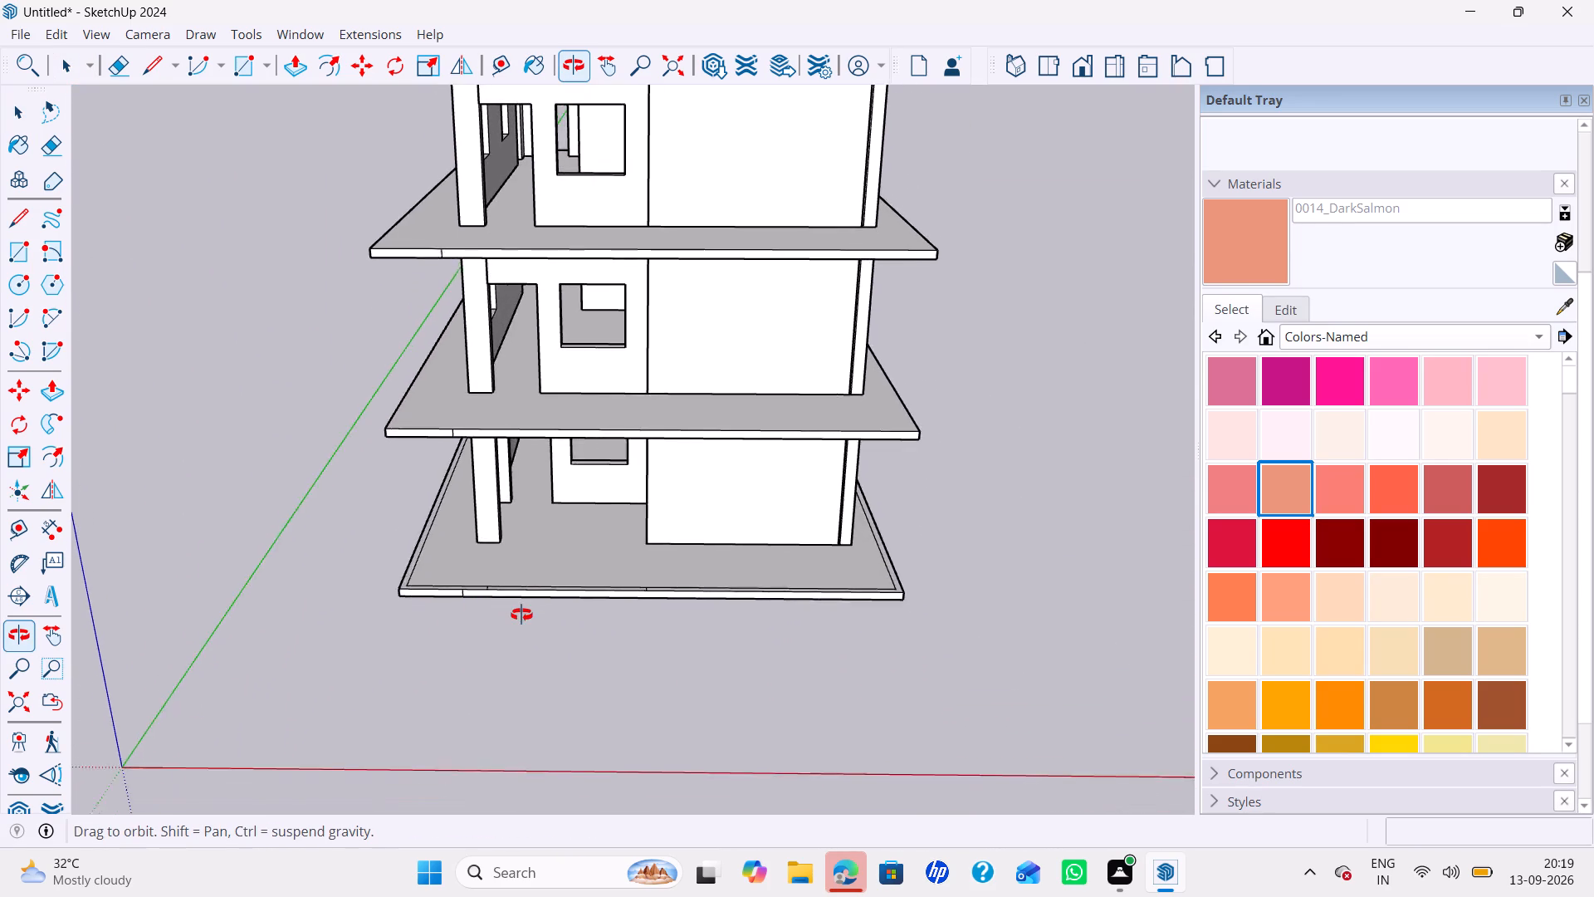
middle_click_drag(521, 615, 521, 653)
scroll(520, 647, "up", 9)
middle_click_drag(511, 587, 509, 660)
scroll(479, 666, "up", 4)
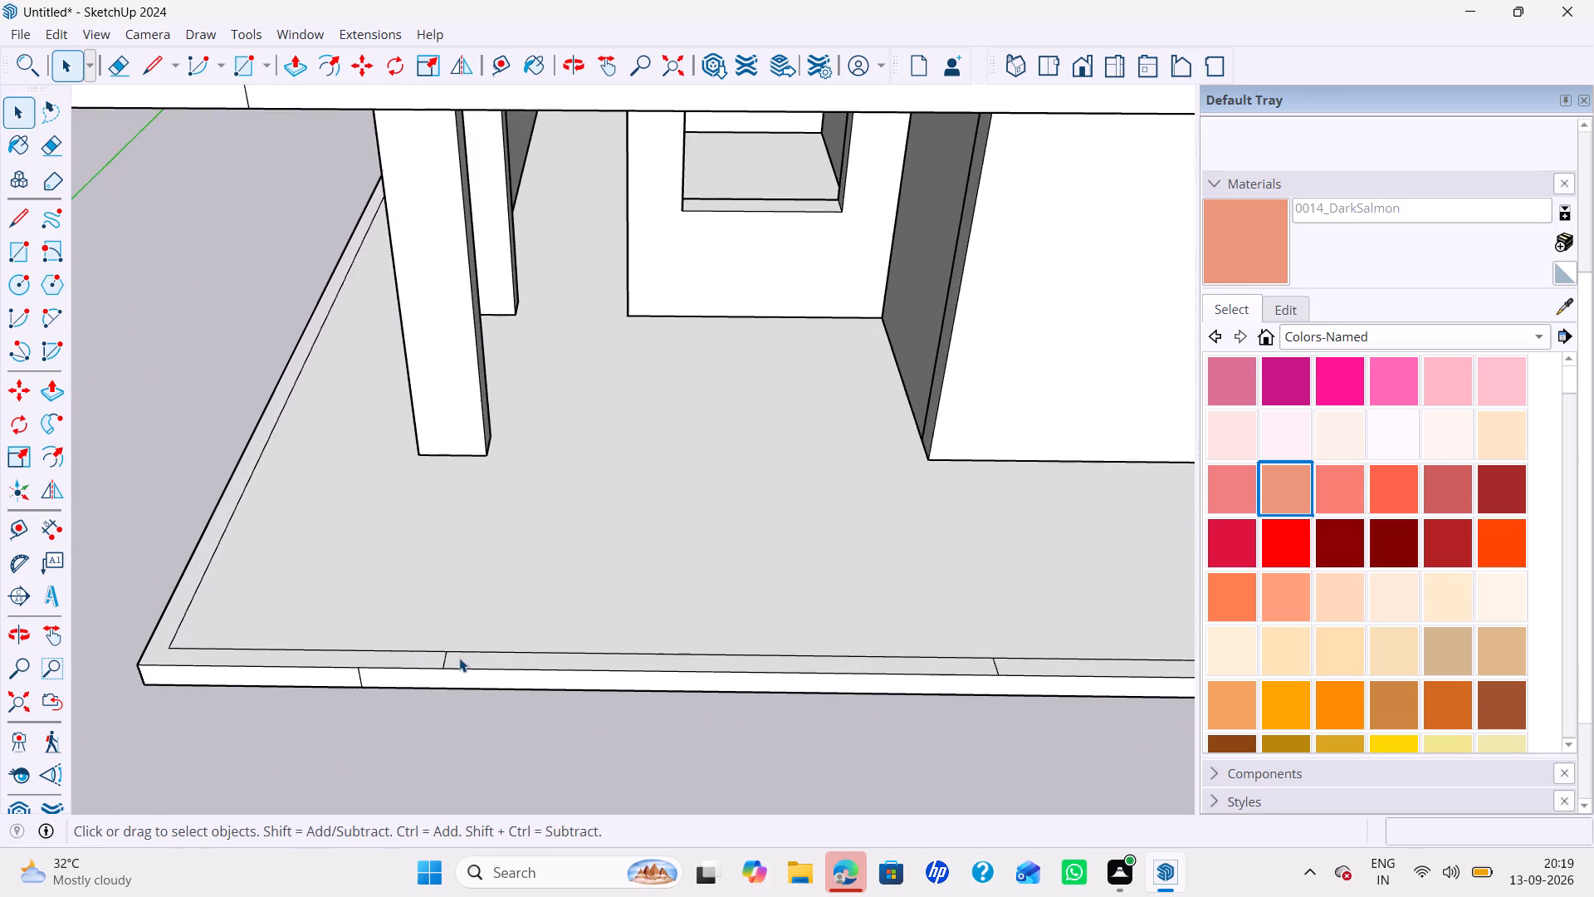
scroll(459, 658, "up", 4)
left_click(438, 667)
scroll(466, 648, "down", 3)
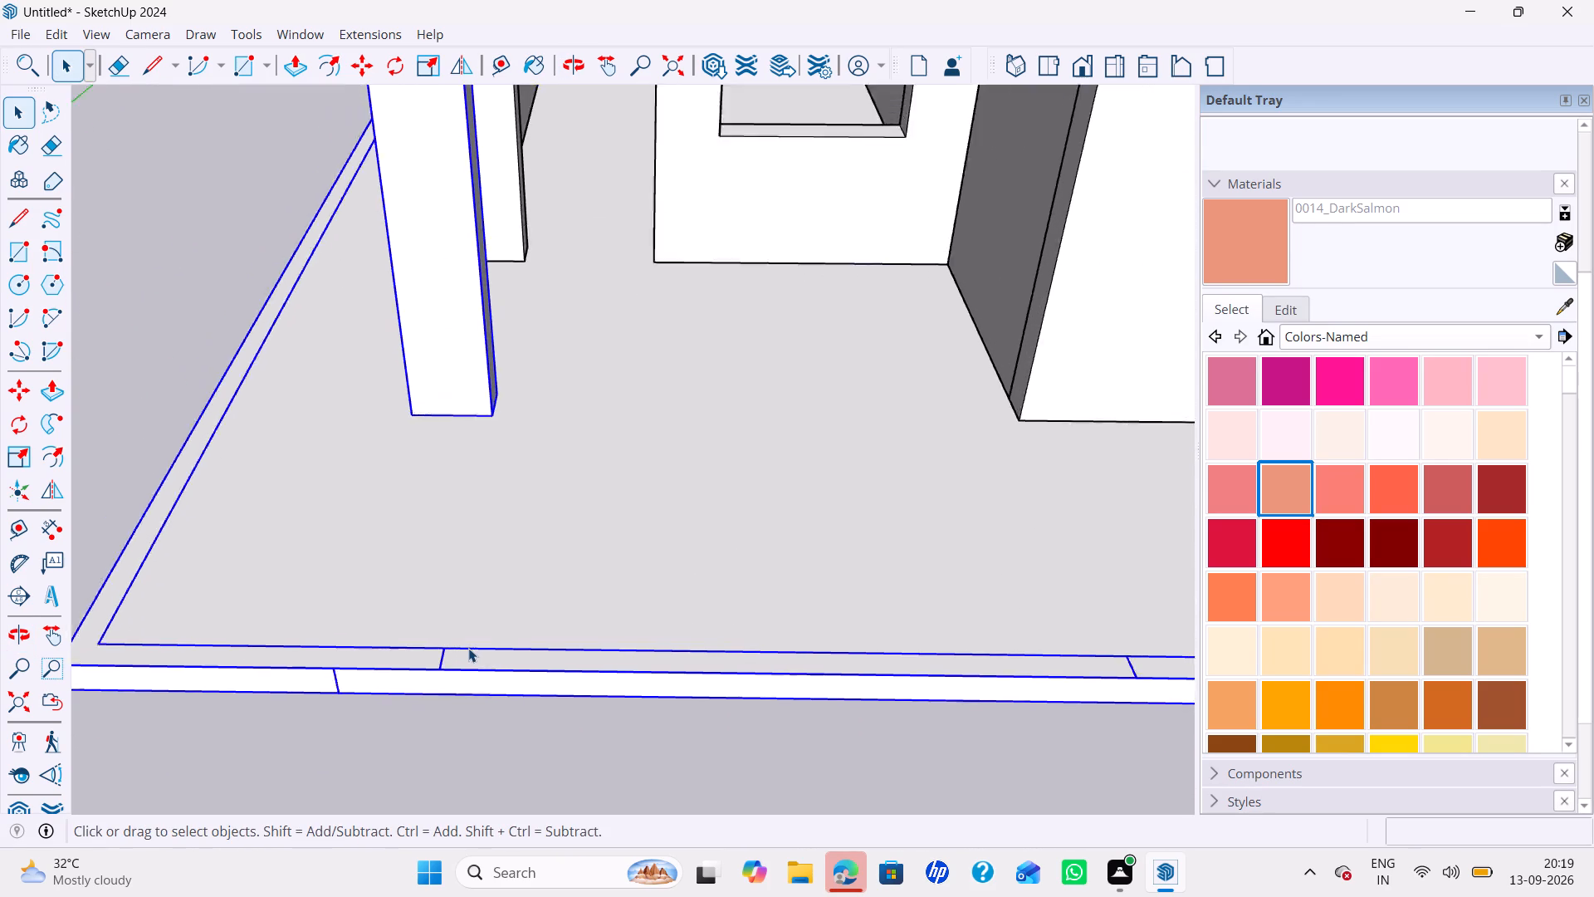
scroll(468, 648, "down", 3)
double_click(468, 652)
scroll(460, 653, "up", 7)
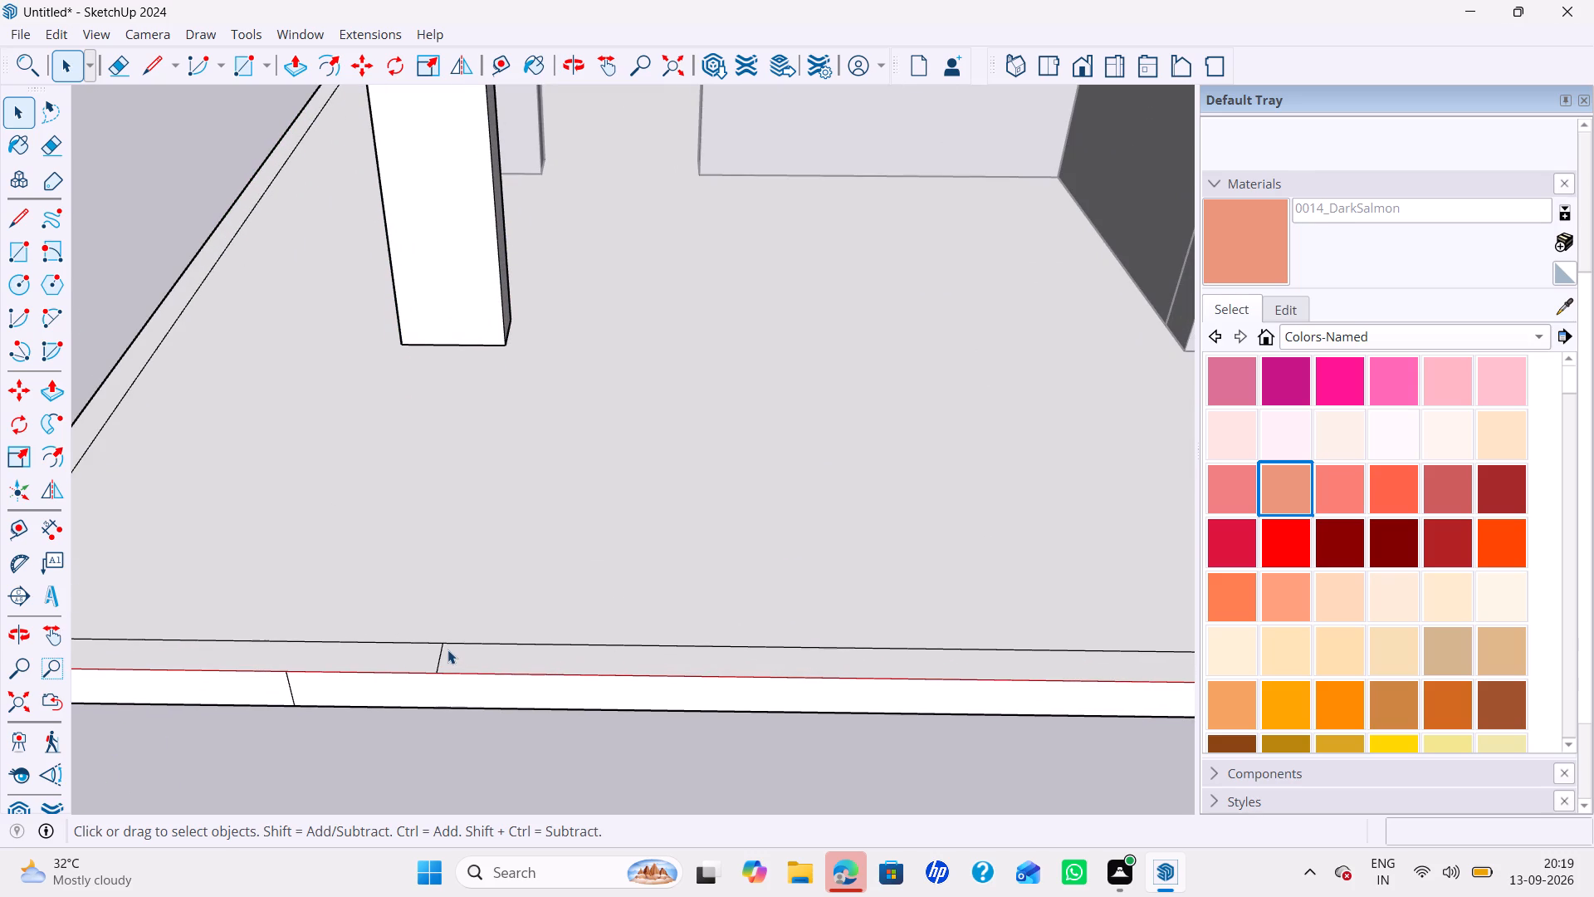
key("t")
left_click(443, 649)
scroll(677, 653, "down", 7)
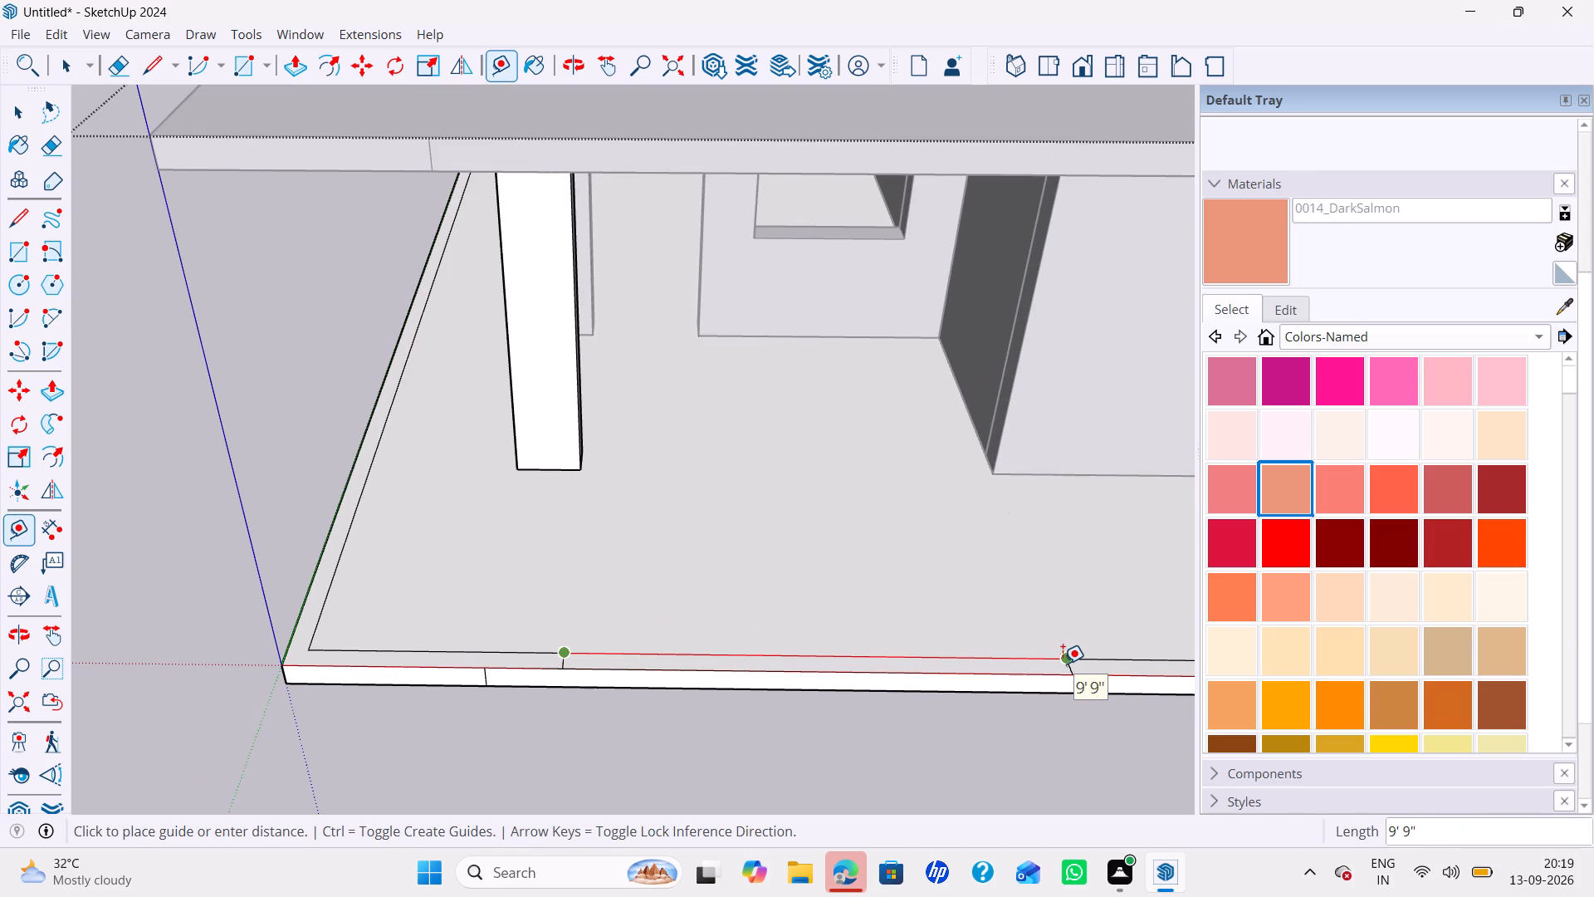
key("Escape")
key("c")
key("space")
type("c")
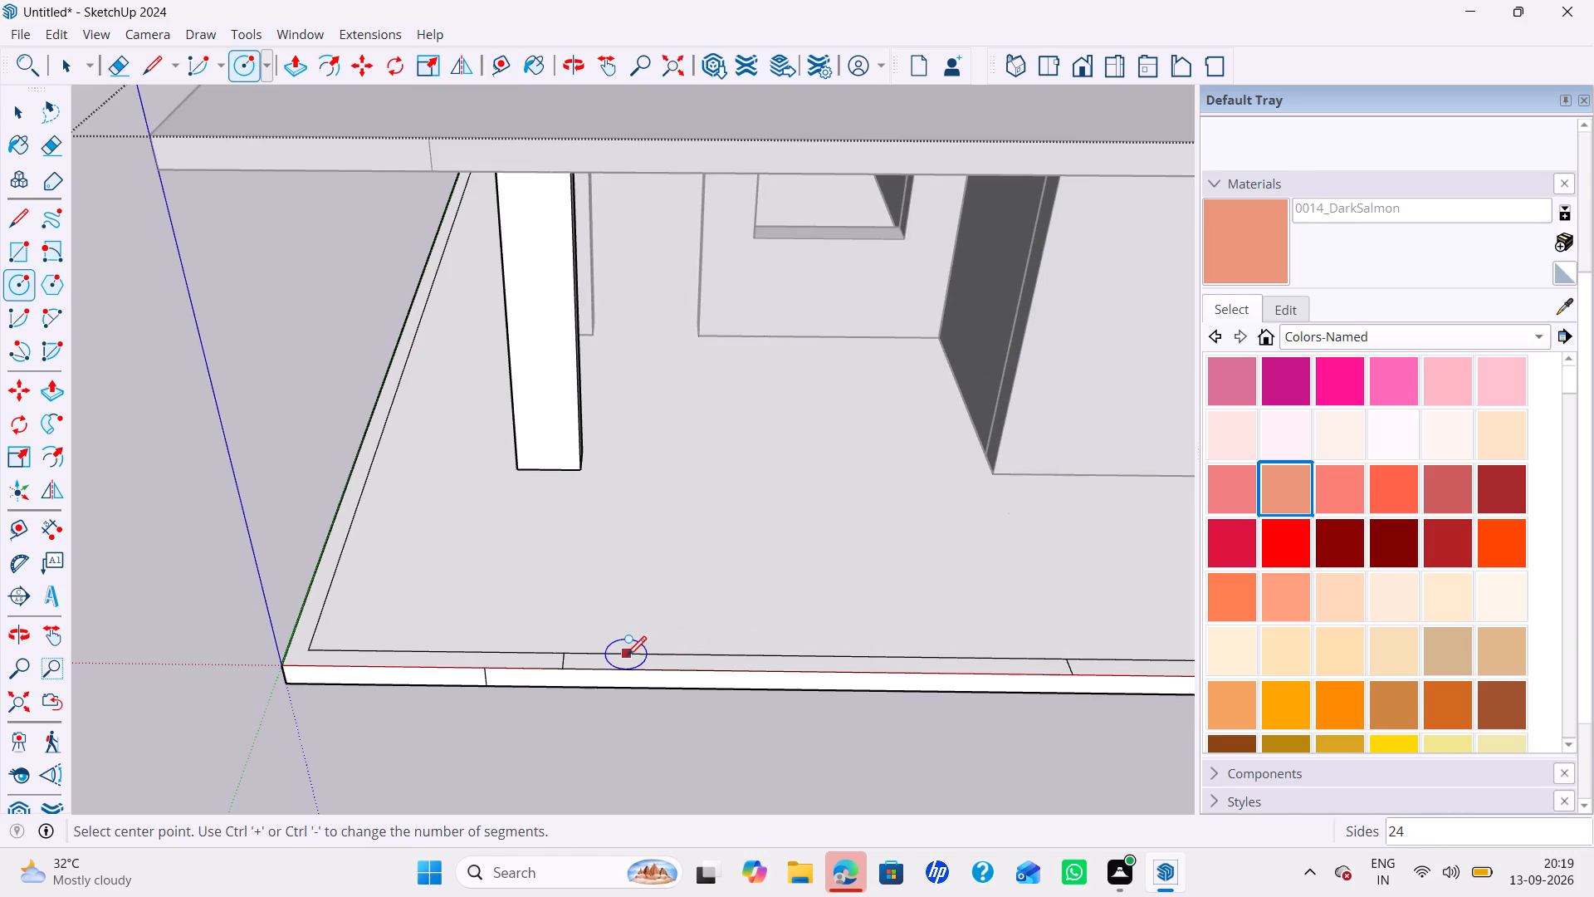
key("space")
Copy the border strip's dividing line nearest the origin 8' along the slab's front edge, towards the other dividing line.
left_click(567, 662)
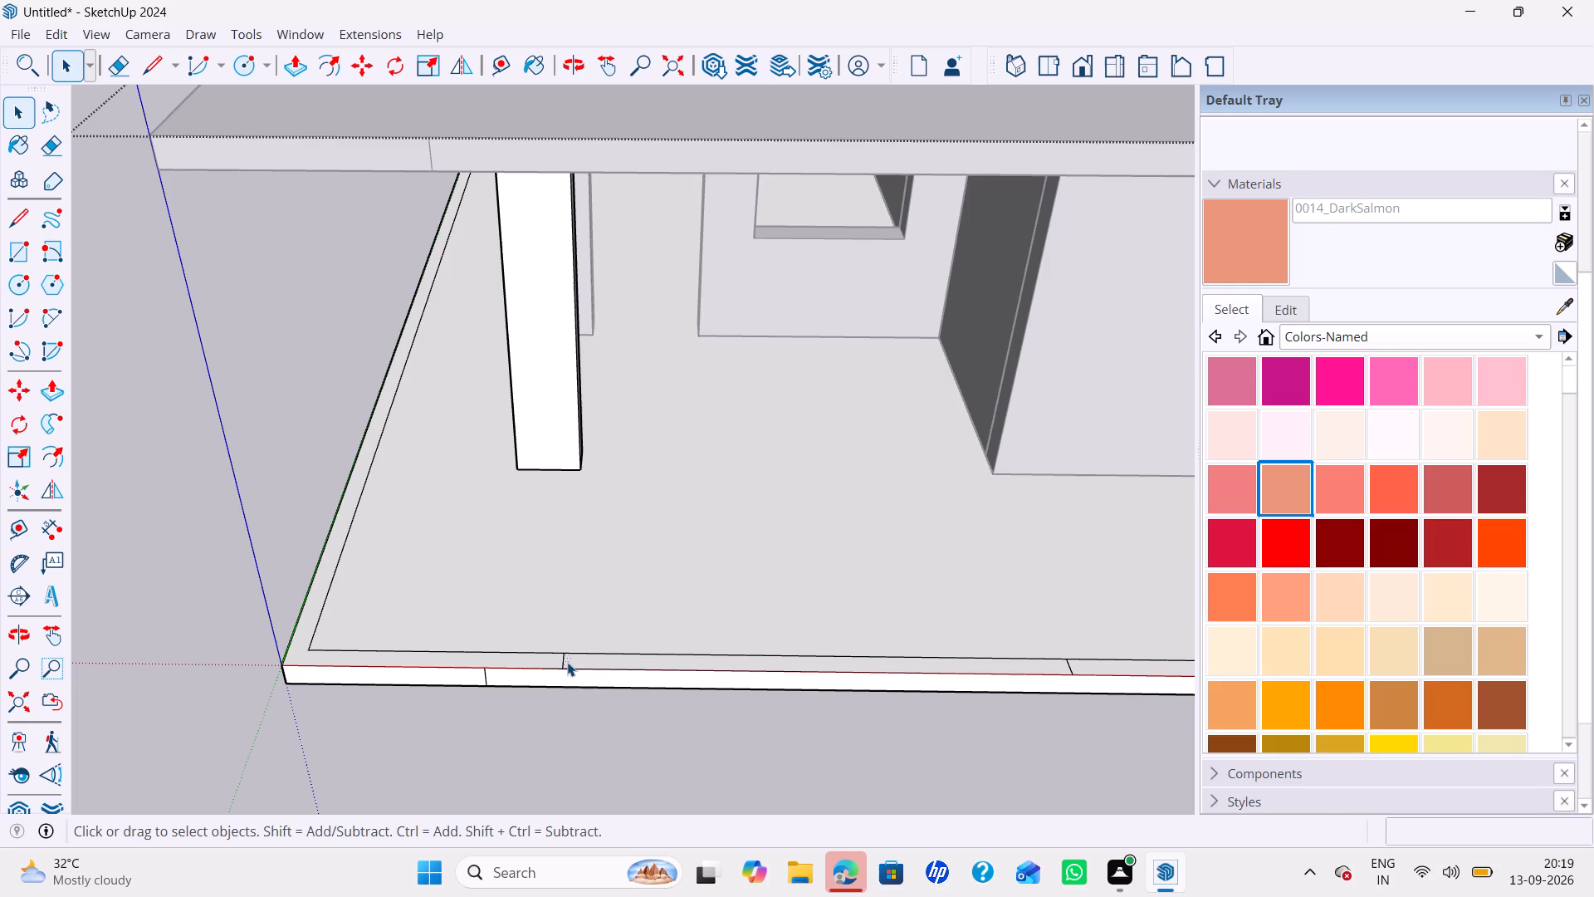
scroll(513, 641, "up", 6)
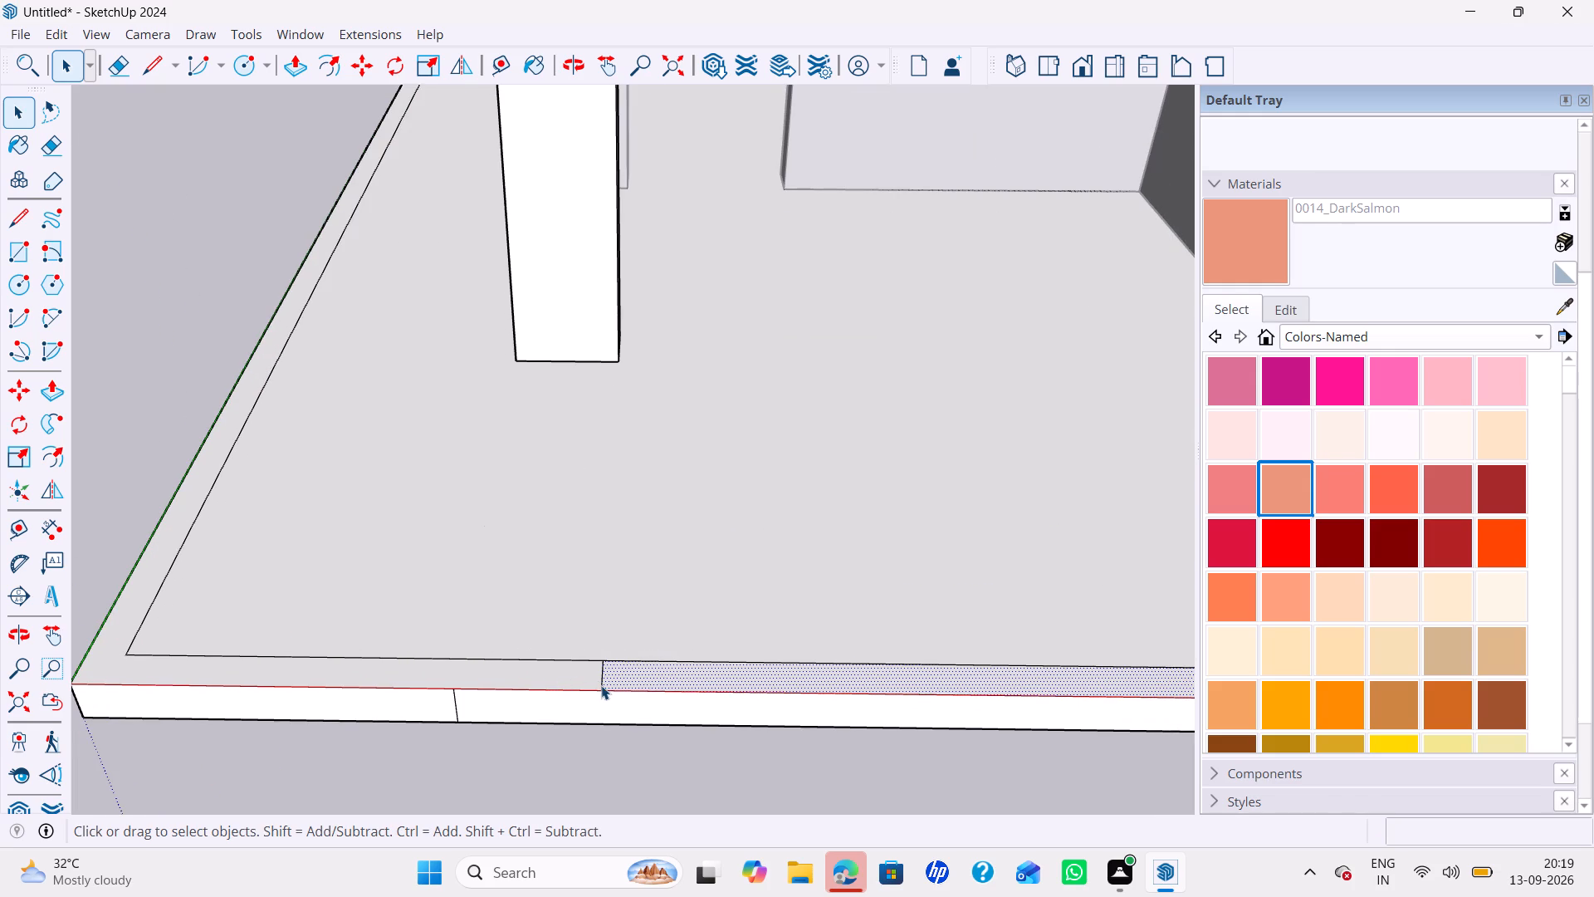
left_click(601, 685)
key("m")
left_click(599, 694)
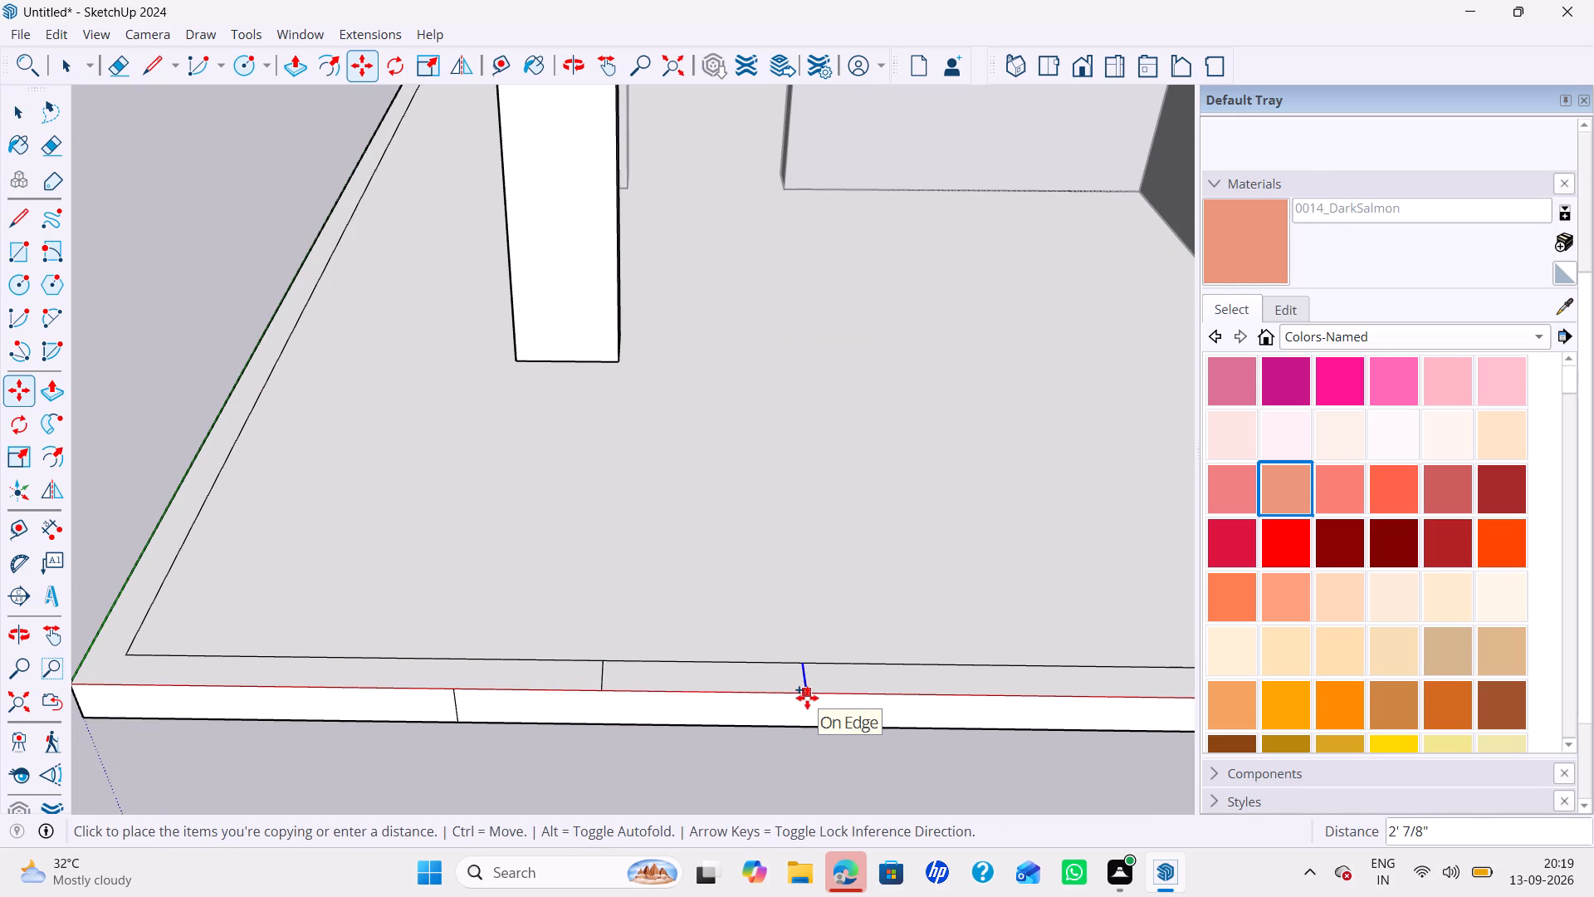
type("8'")
key("Return")
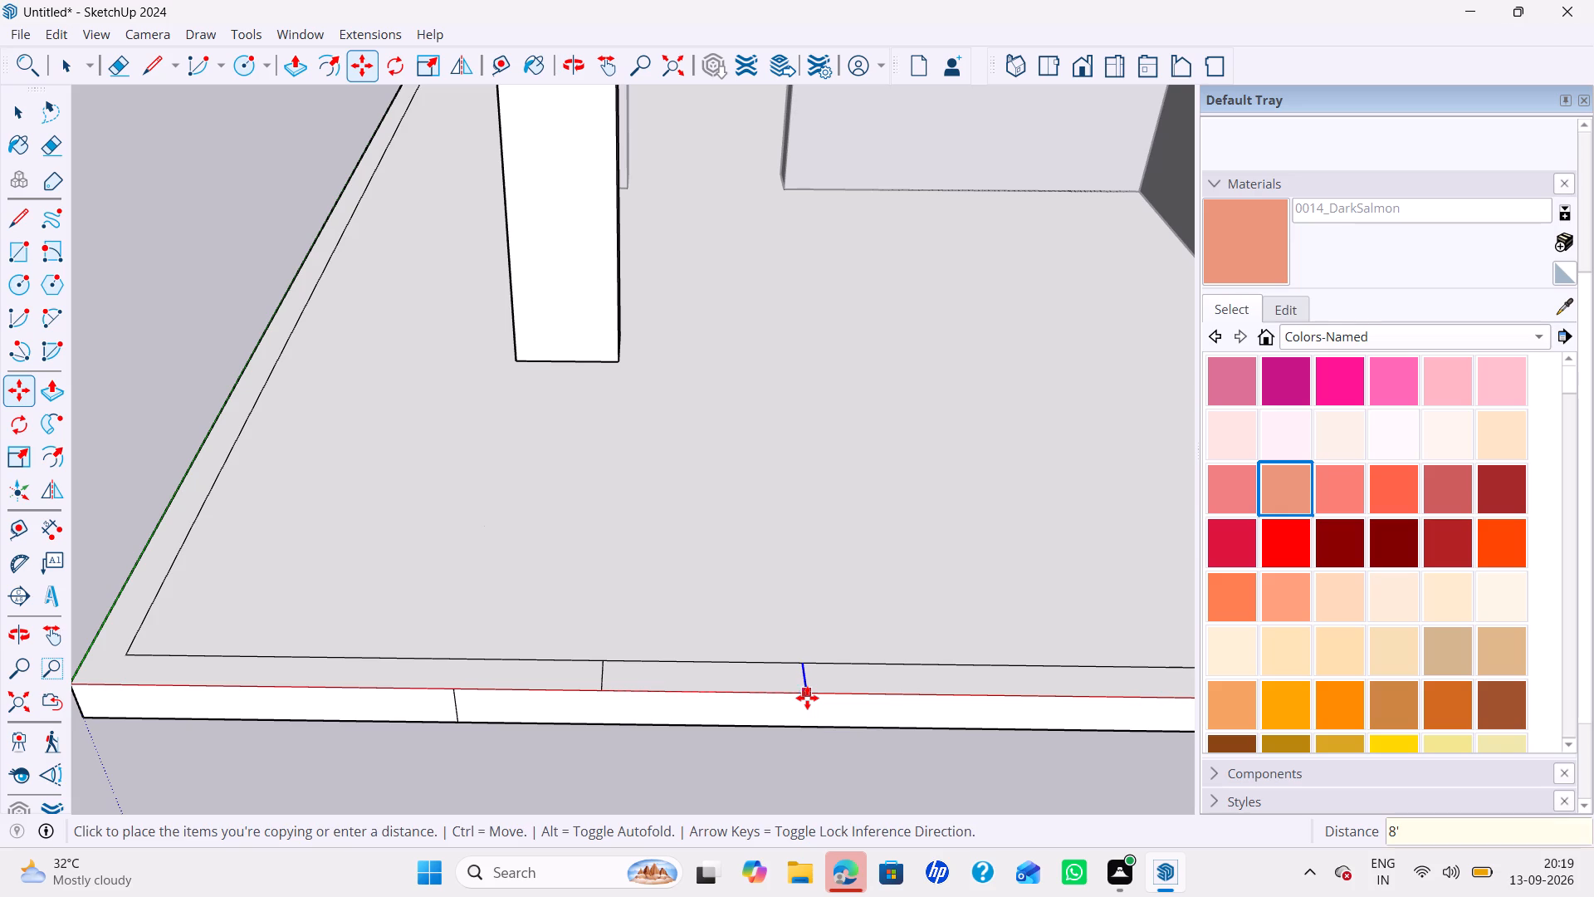
Erase the original dividing line farther from the origin on the front border strip, keeping the copied line as the entrance edge.
scroll(848, 696, "down", 6)
middle_click_drag(853, 696, 569, 599)
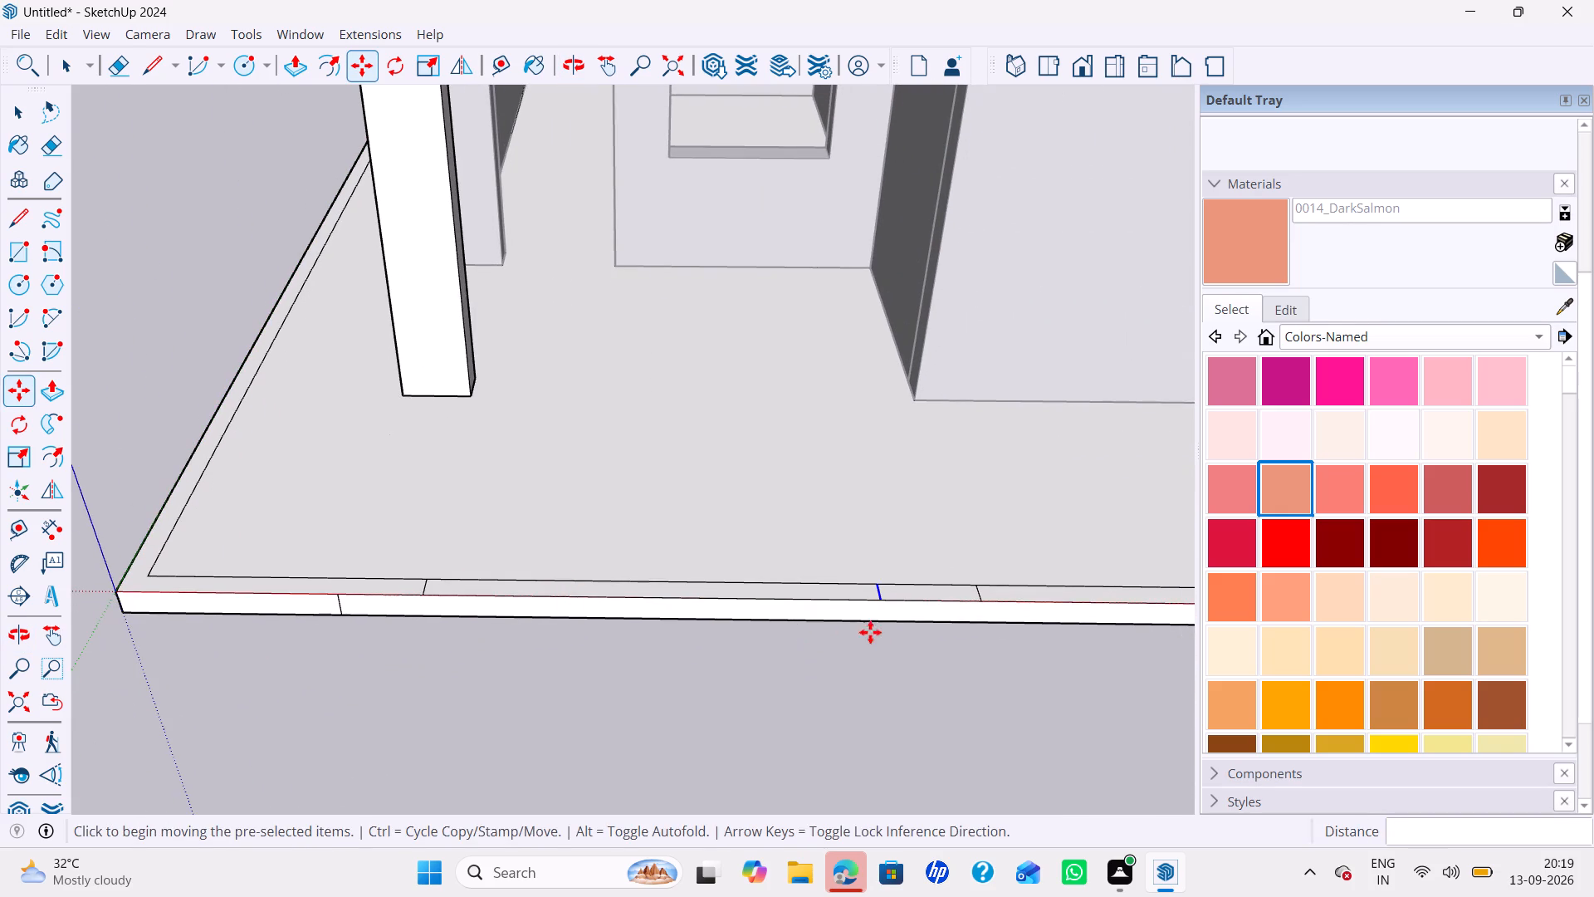
key("e")
scroll(907, 630, "up", 5)
left_click(1001, 576)
key("space")
Push/Pull the slab's border strip up 6' to form a boundary wall, leaving the 8' entrance section flat.
scroll(960, 589, "down", 5)
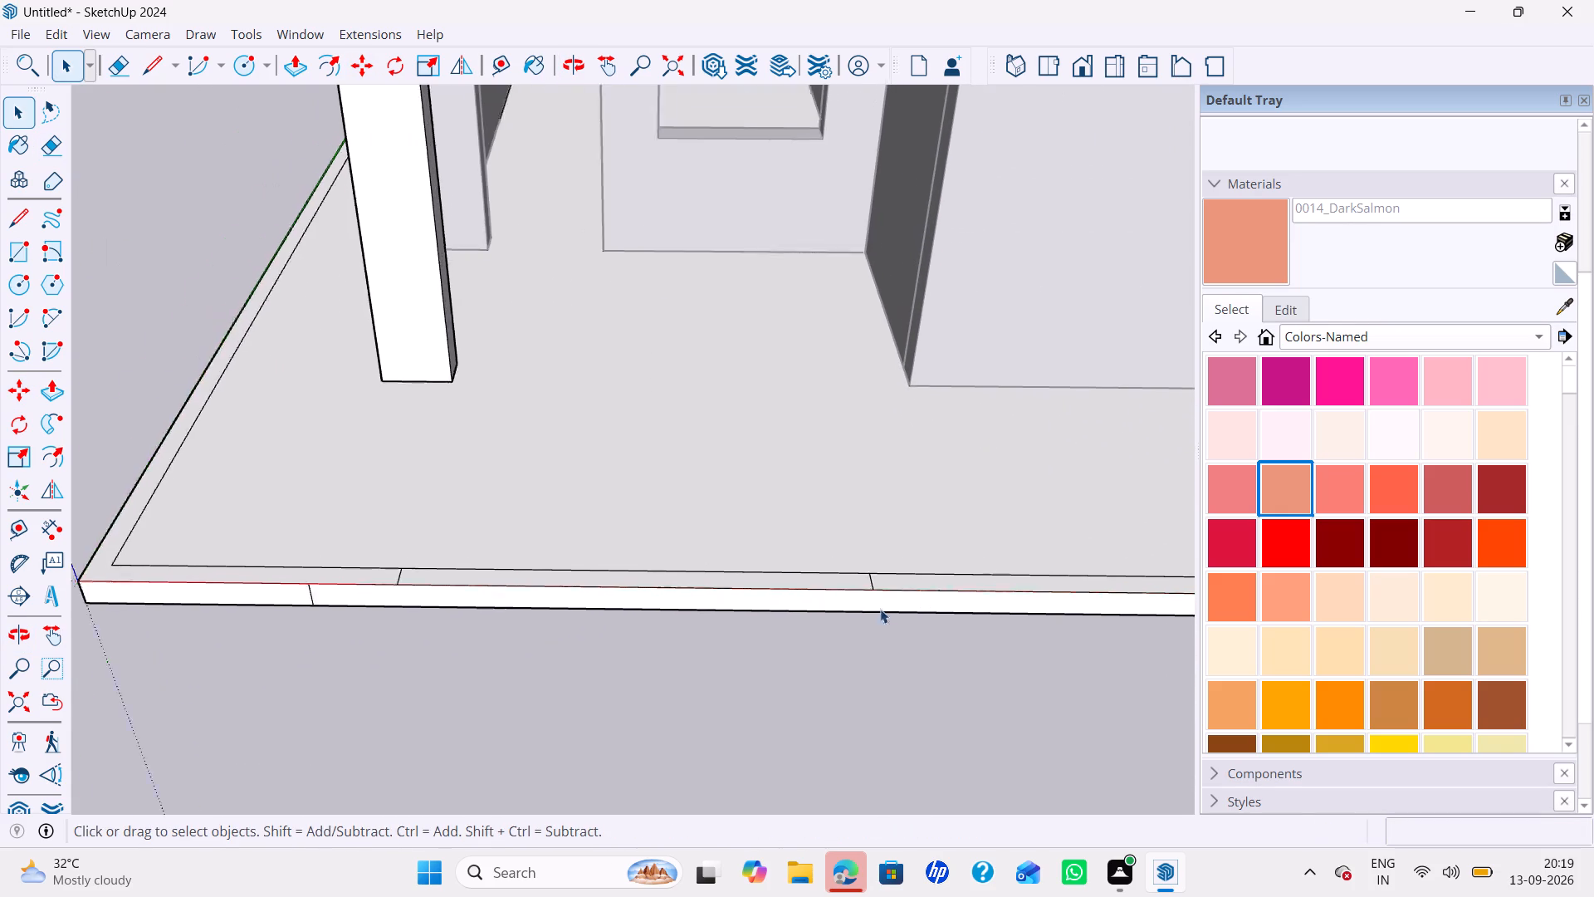
scroll(880, 609, "down", 1)
scroll(418, 595, "down", 6)
key("p")
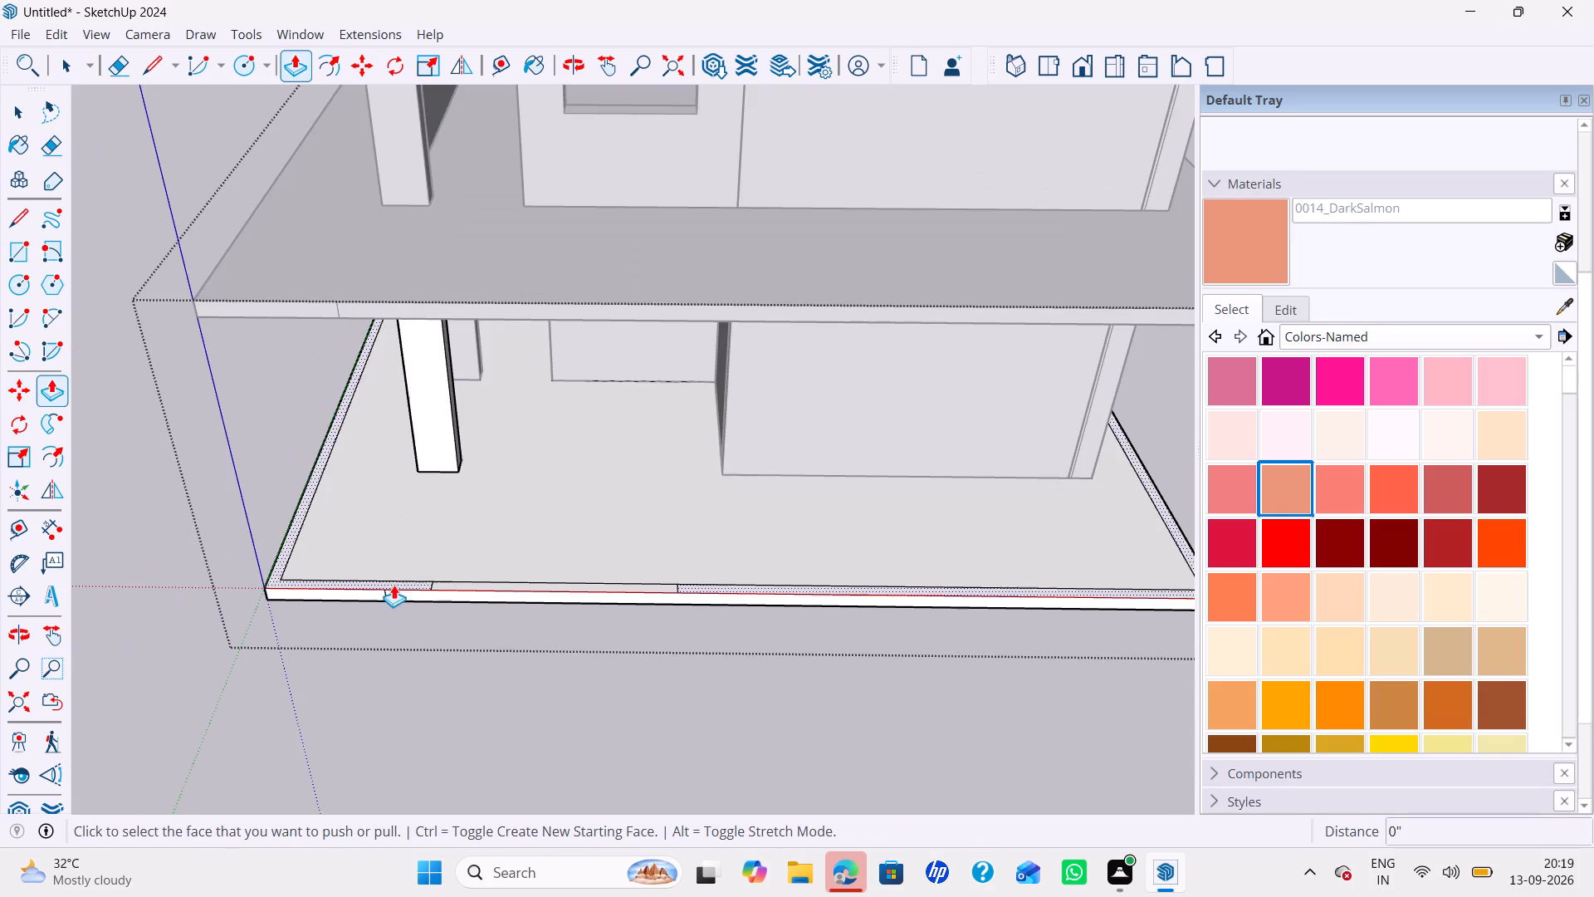
left_click(393, 585)
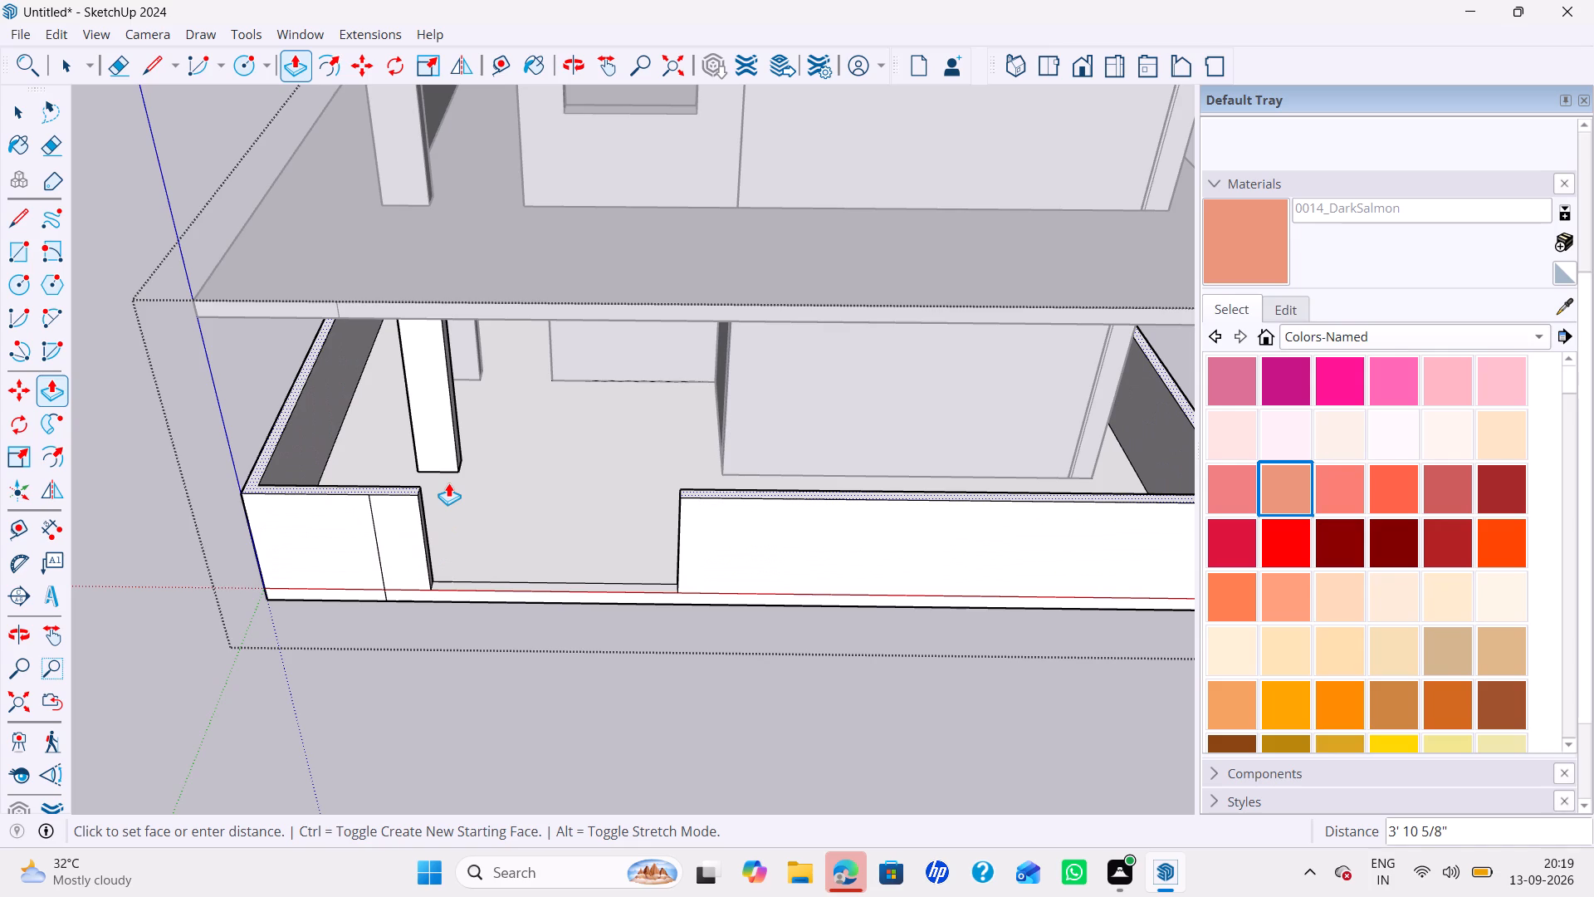
type("6'")
key("Return")
key("space")
Erase the stray vertical line on the front face of the short boundary wall section beside the entrance.
key("e")
left_click_drag(394, 488, 388, 504)
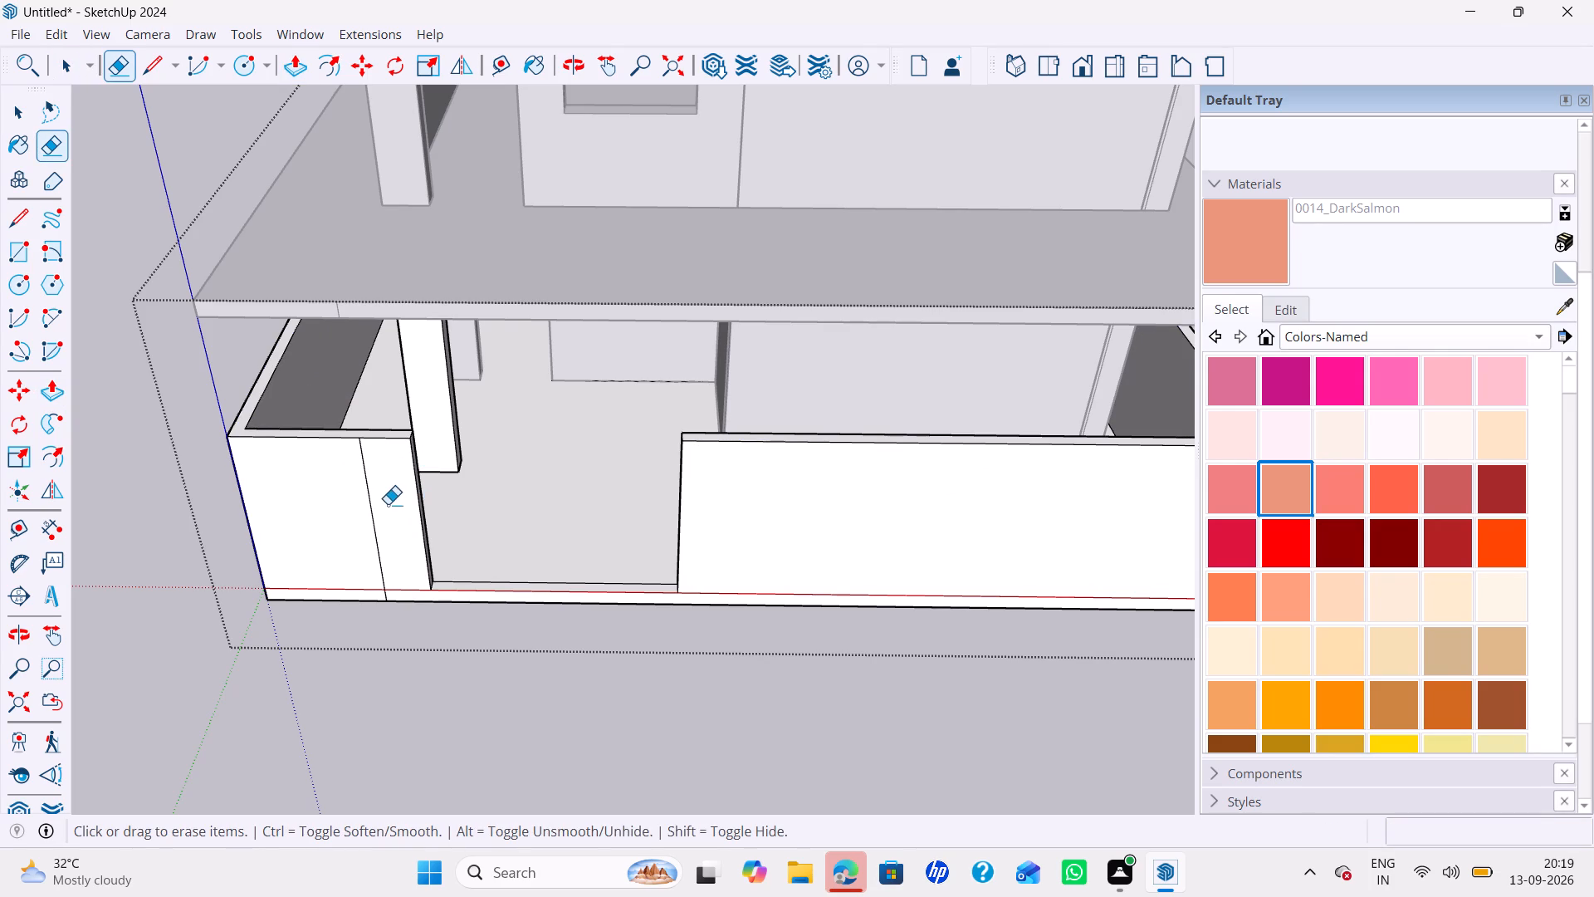
left_click_drag(388, 504, 374, 527)
scroll(390, 598, "up", 2)
scroll(661, 596, "down", 3)
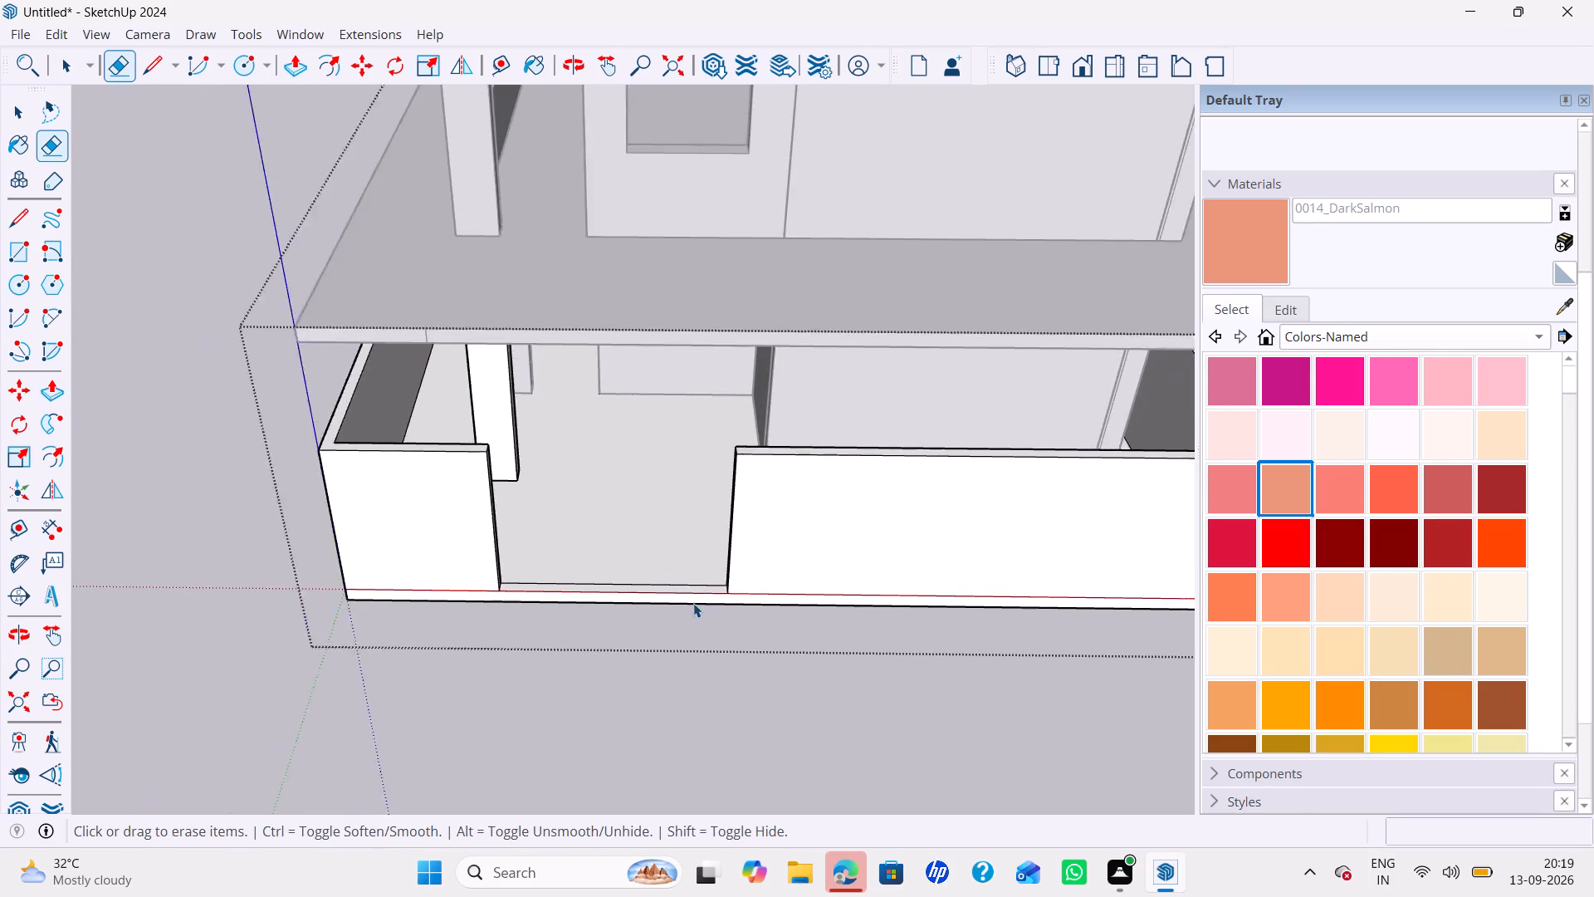
key("space")
Examine the boundary wall, entrance opening and slab underside from several angles, and close the ground-floor slab group.
scroll(693, 603, "down", 1)
scroll(681, 591, "up", 5)
scroll(680, 590, "down", 4)
middle_click_drag(680, 590, 640, 666, "shift")
middle_click_drag(645, 667, 663, 591)
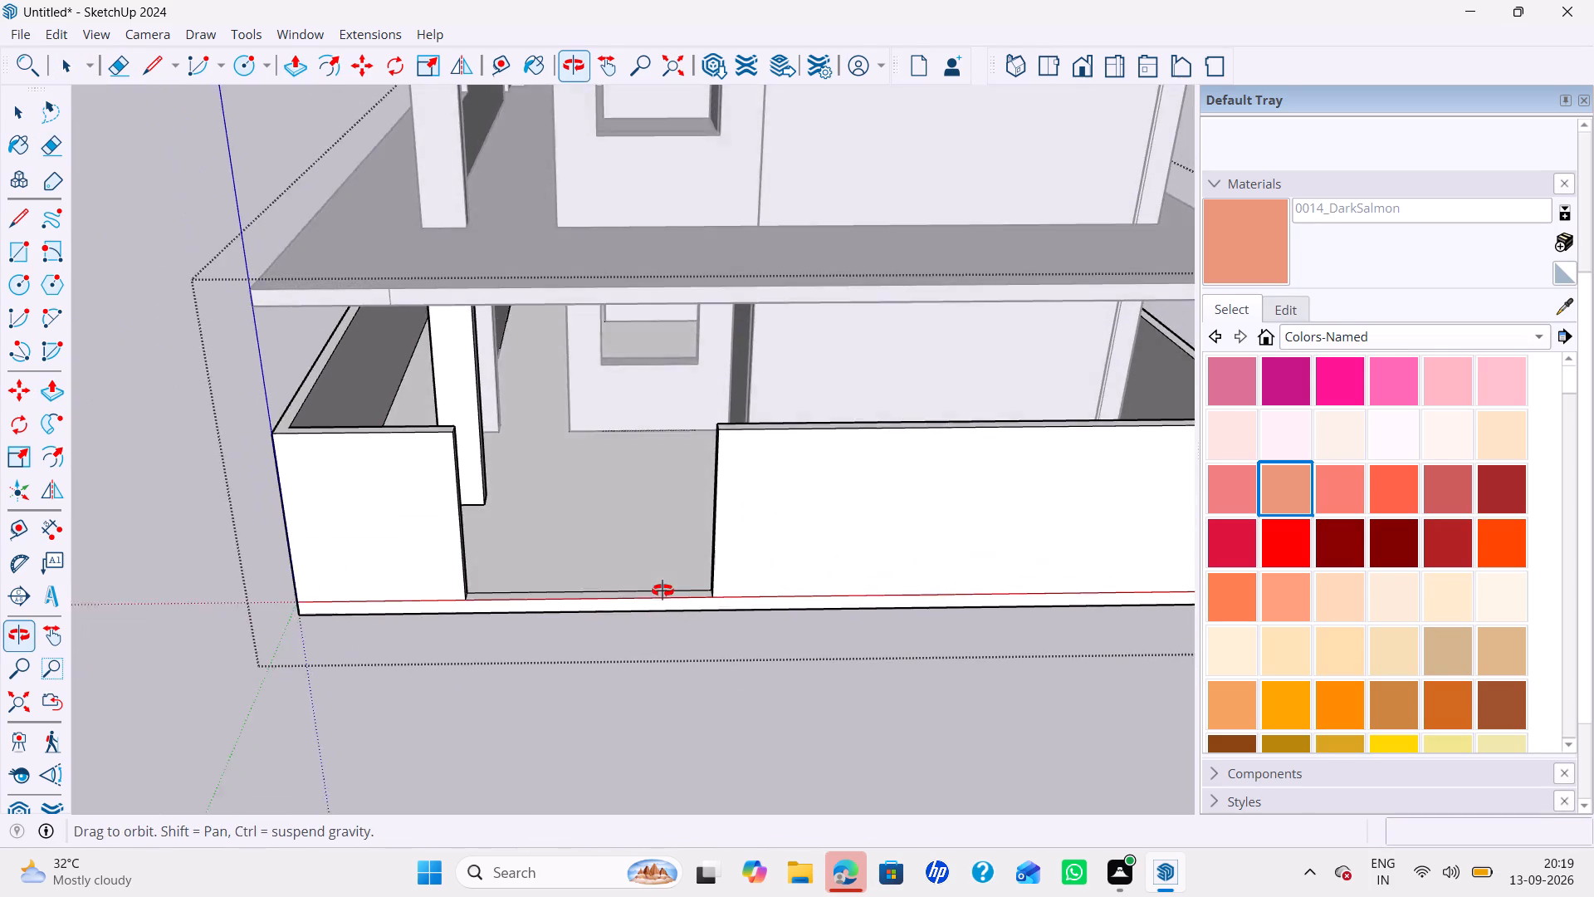
middle_click_drag(663, 591, 595, 616)
middle_click_drag(598, 615, 619, 566)
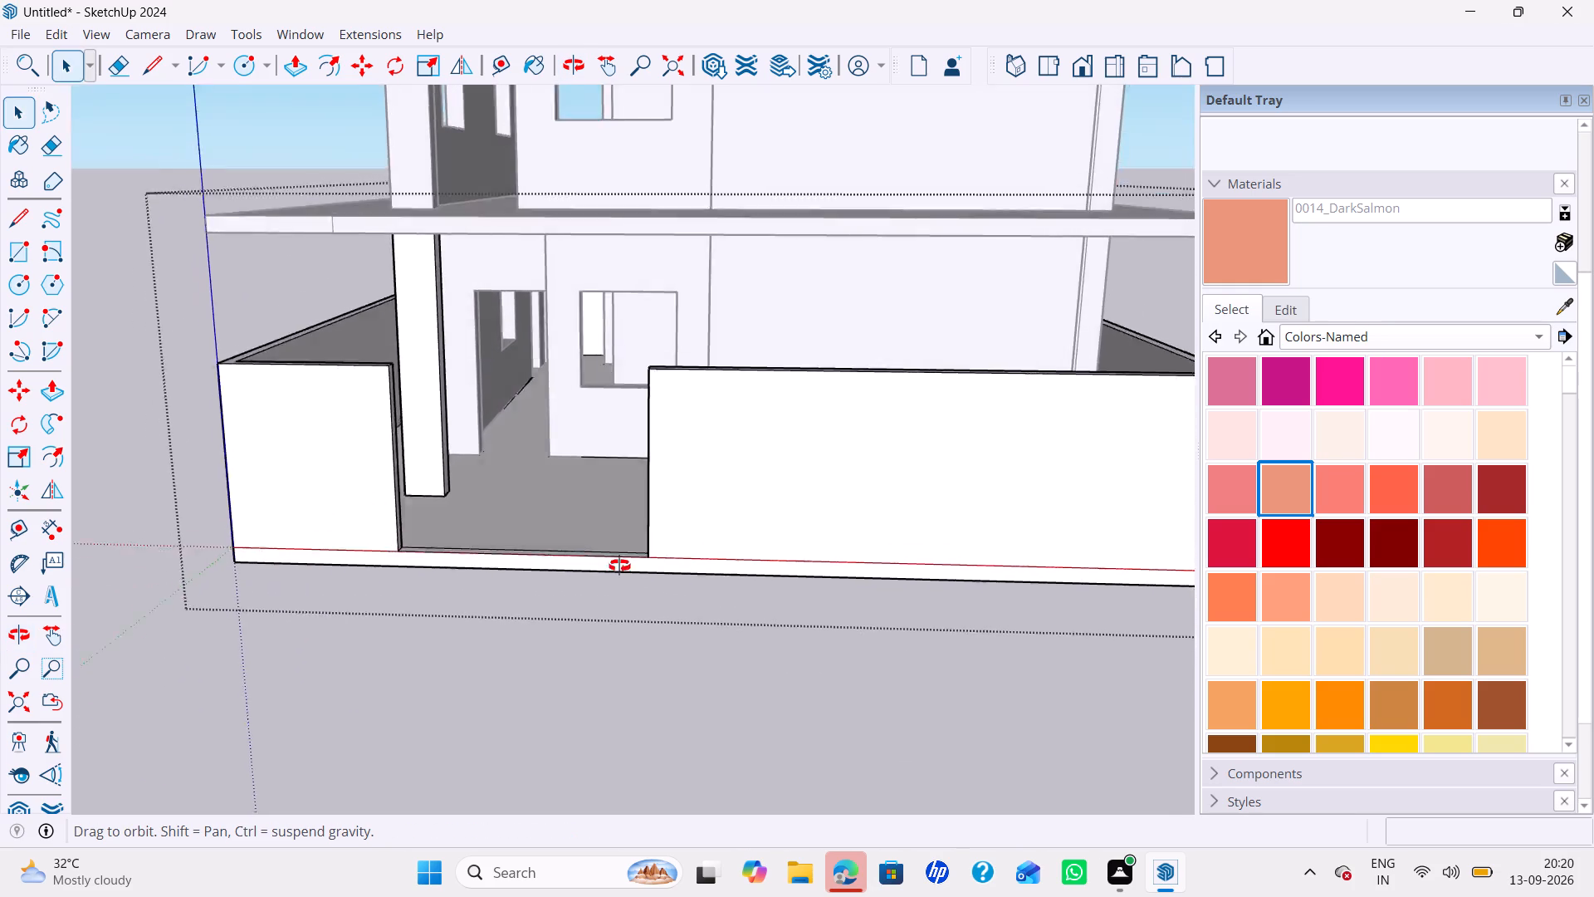
middle_click_drag(619, 566, 712, 477)
scroll(709, 483, "up", 1)
middle_click_drag(686, 434, 684, 414)
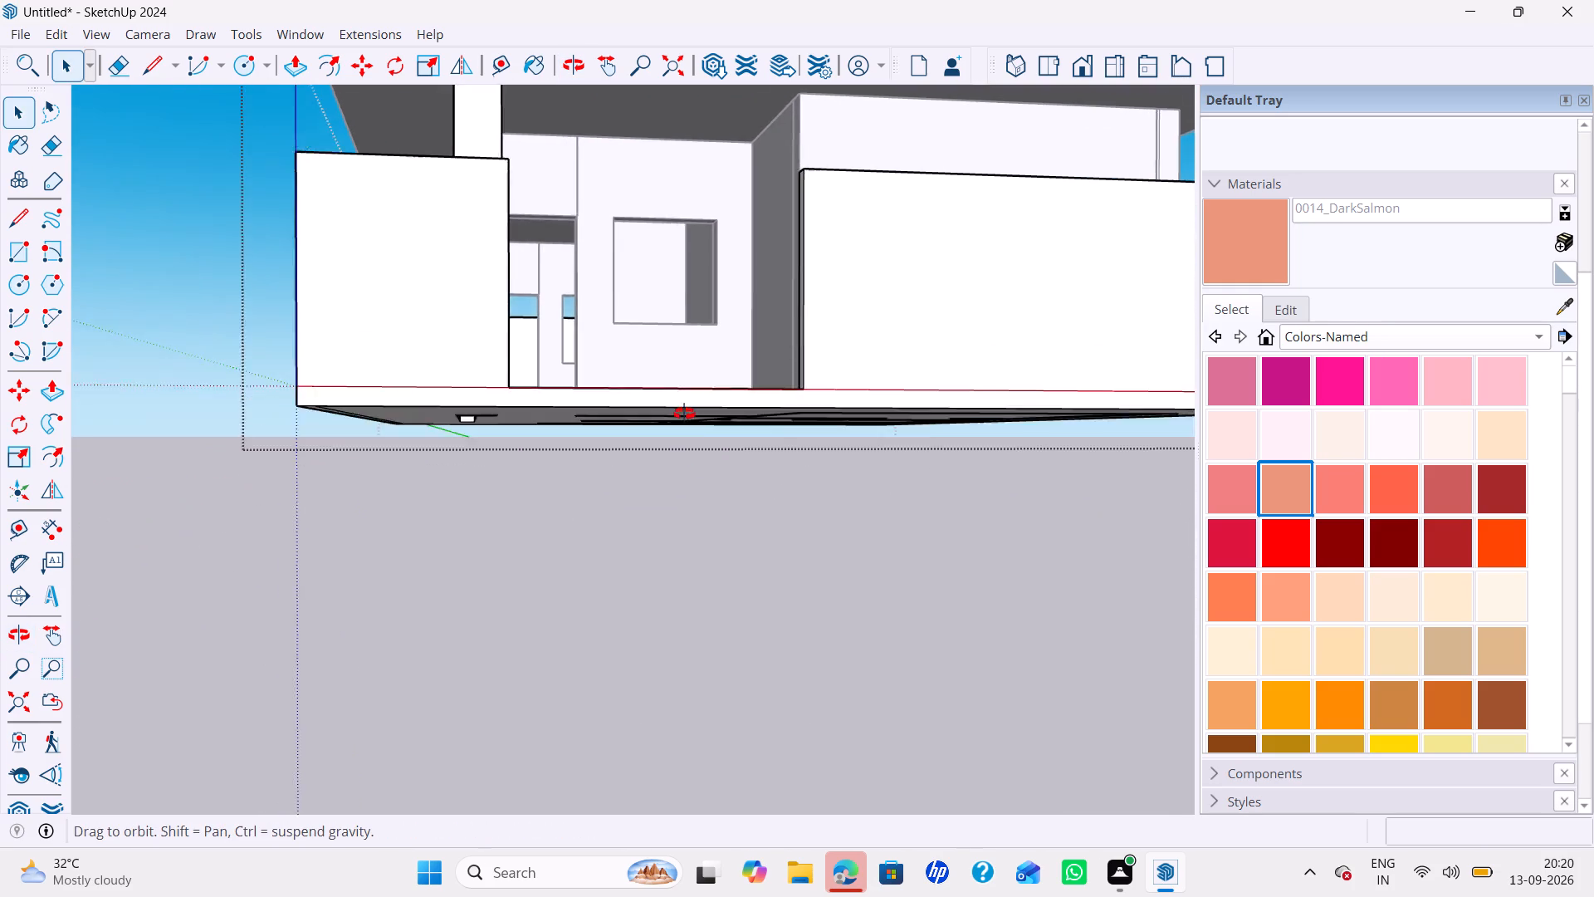
middle_click_drag(684, 414, 566, 573)
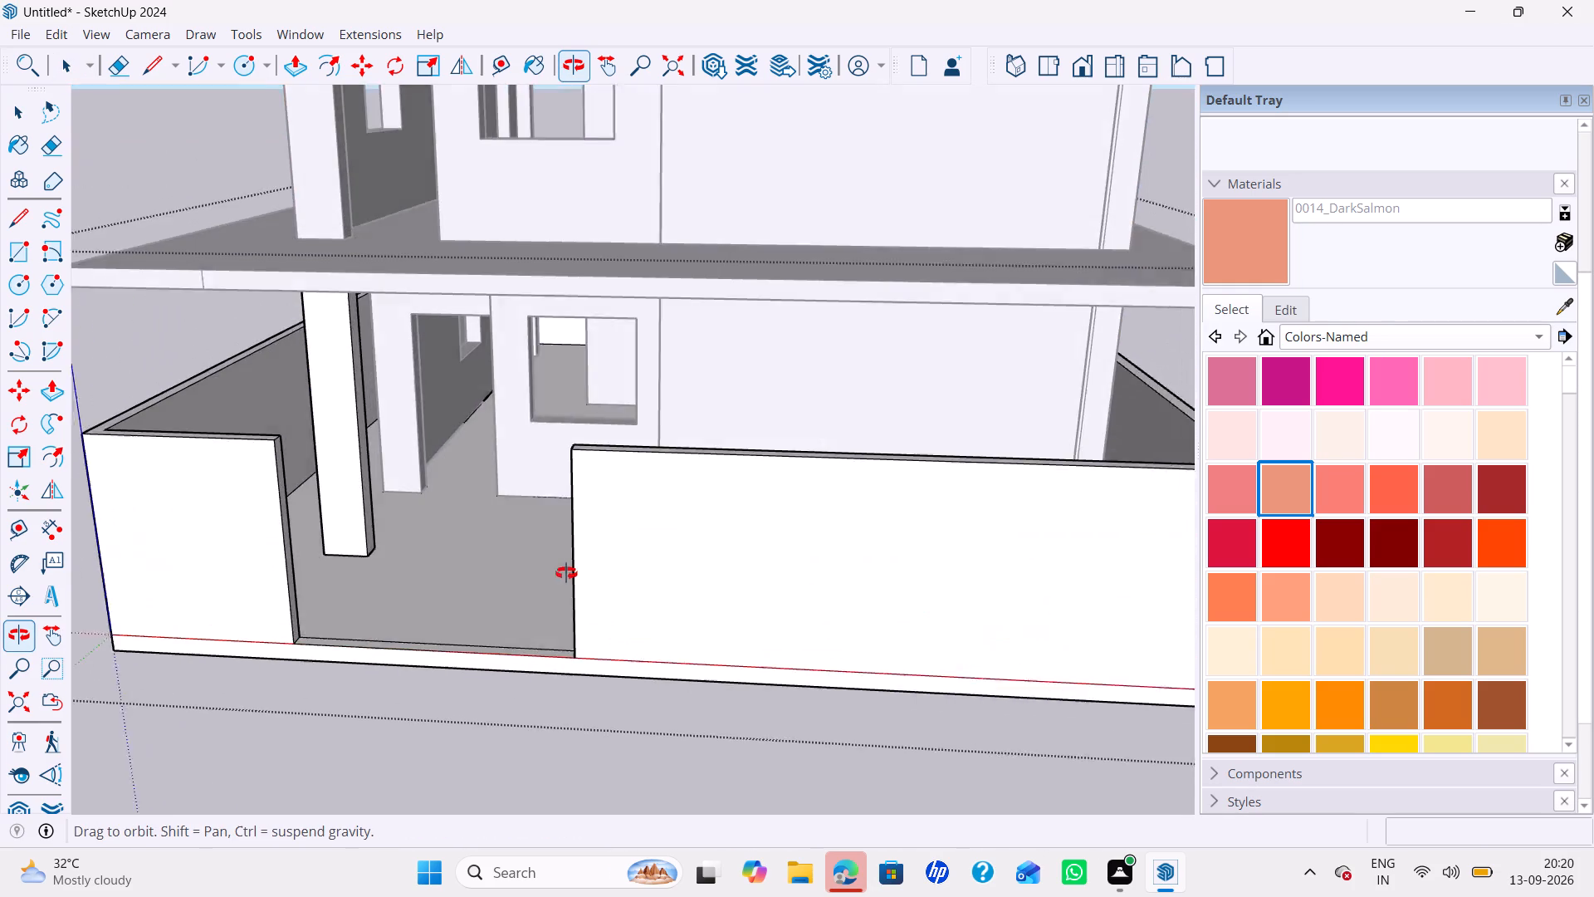
middle_click_drag(566, 573, 565, 573)
scroll(535, 557, "down", 3)
middle_click_drag(535, 557, 549, 468, "shift")
middle_click_drag(555, 468, 555, 476)
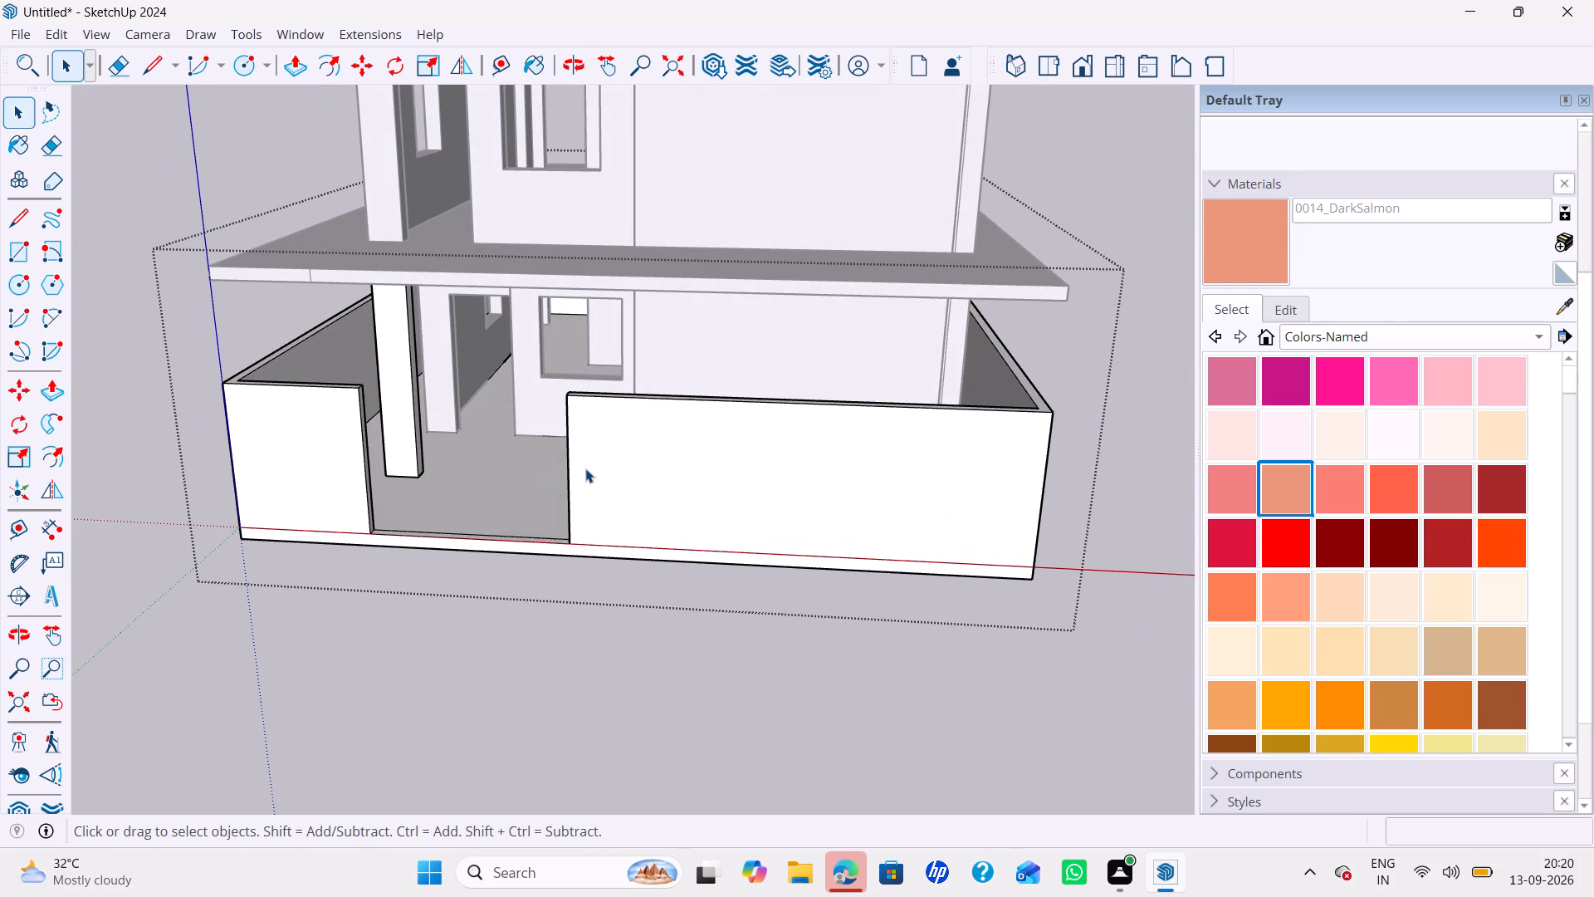
double_click(558, 735)
Examine the whole three-storey building with its boundary wall from the front and from the corner nearest the origin.
scroll(557, 687, "down", 7)
middle_click_drag(564, 677, 584, 682)
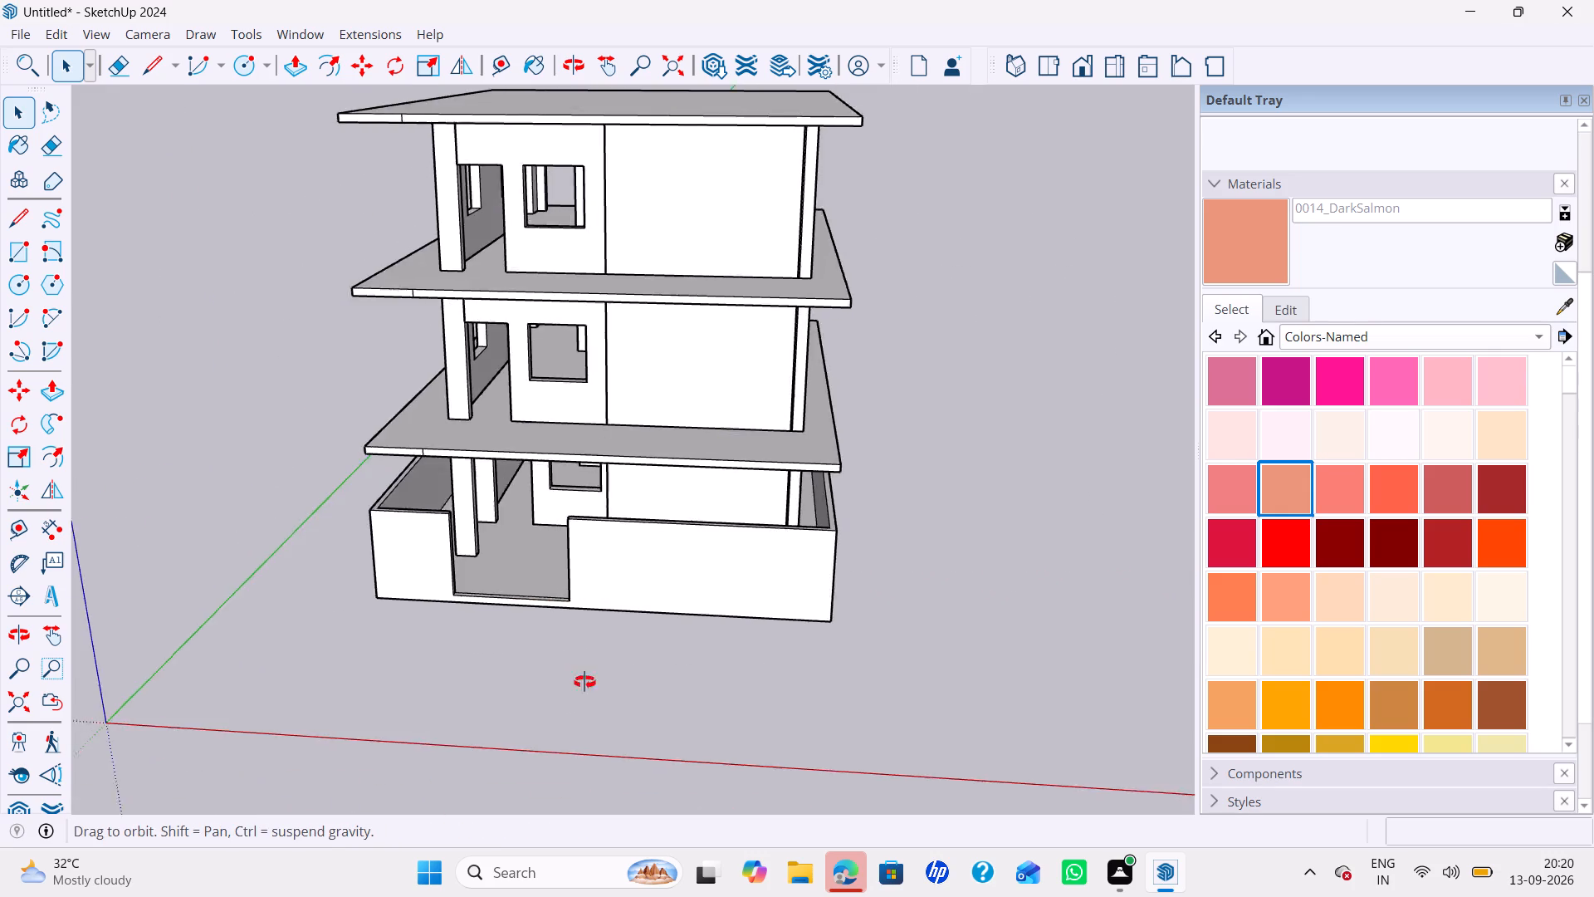
middle_click_drag(584, 682, 653, 705)
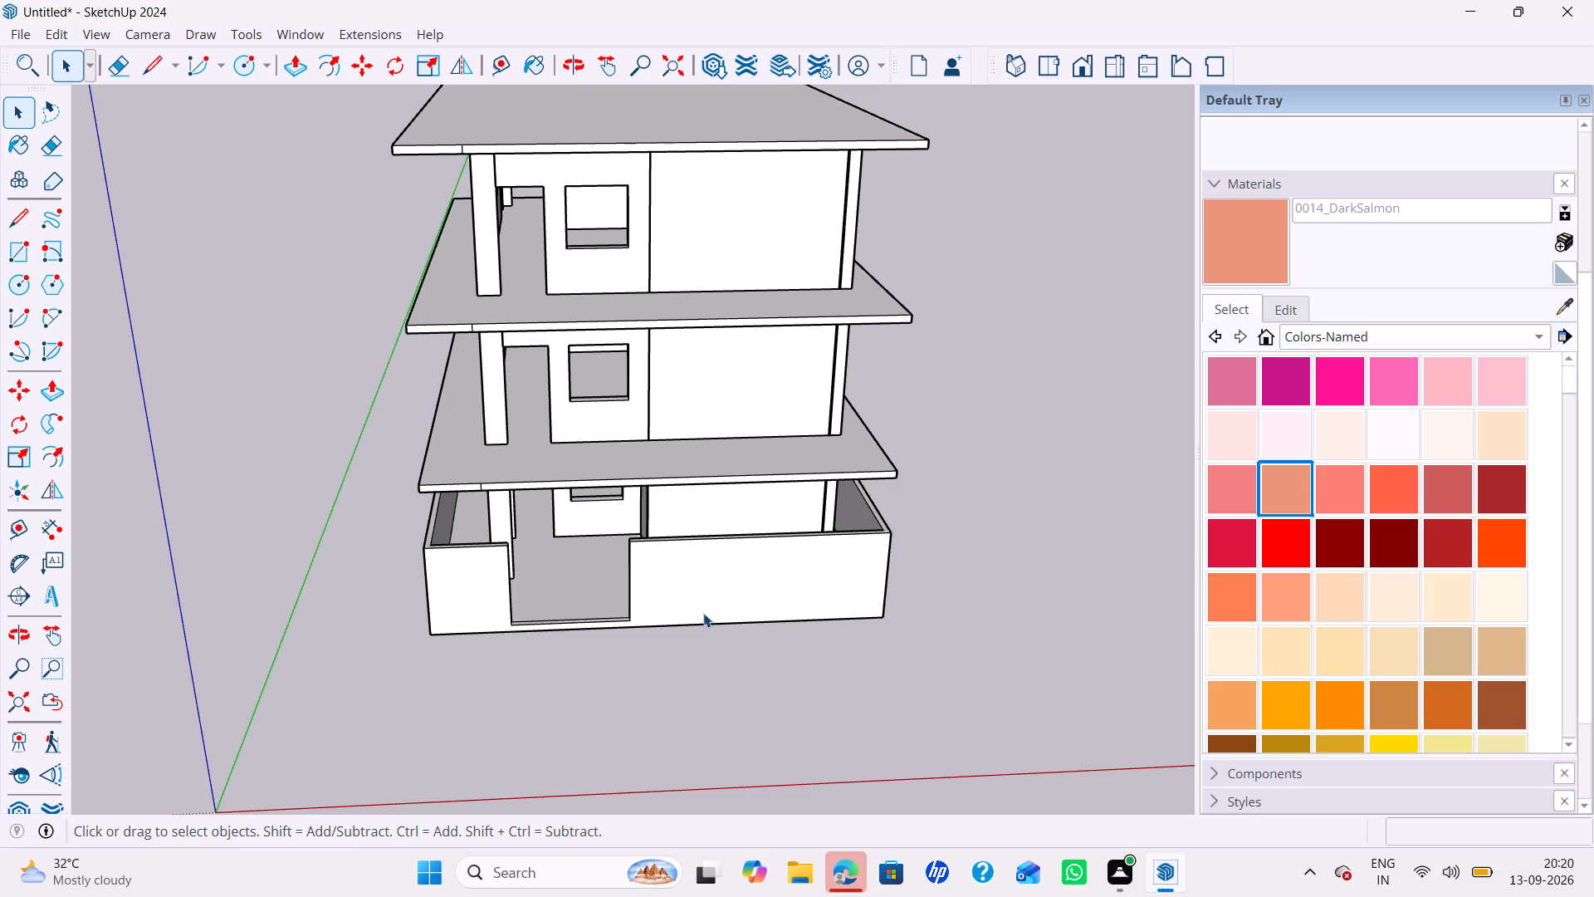
scroll(714, 551, "down", 7)
middle_click_drag(726, 528, 813, 381)
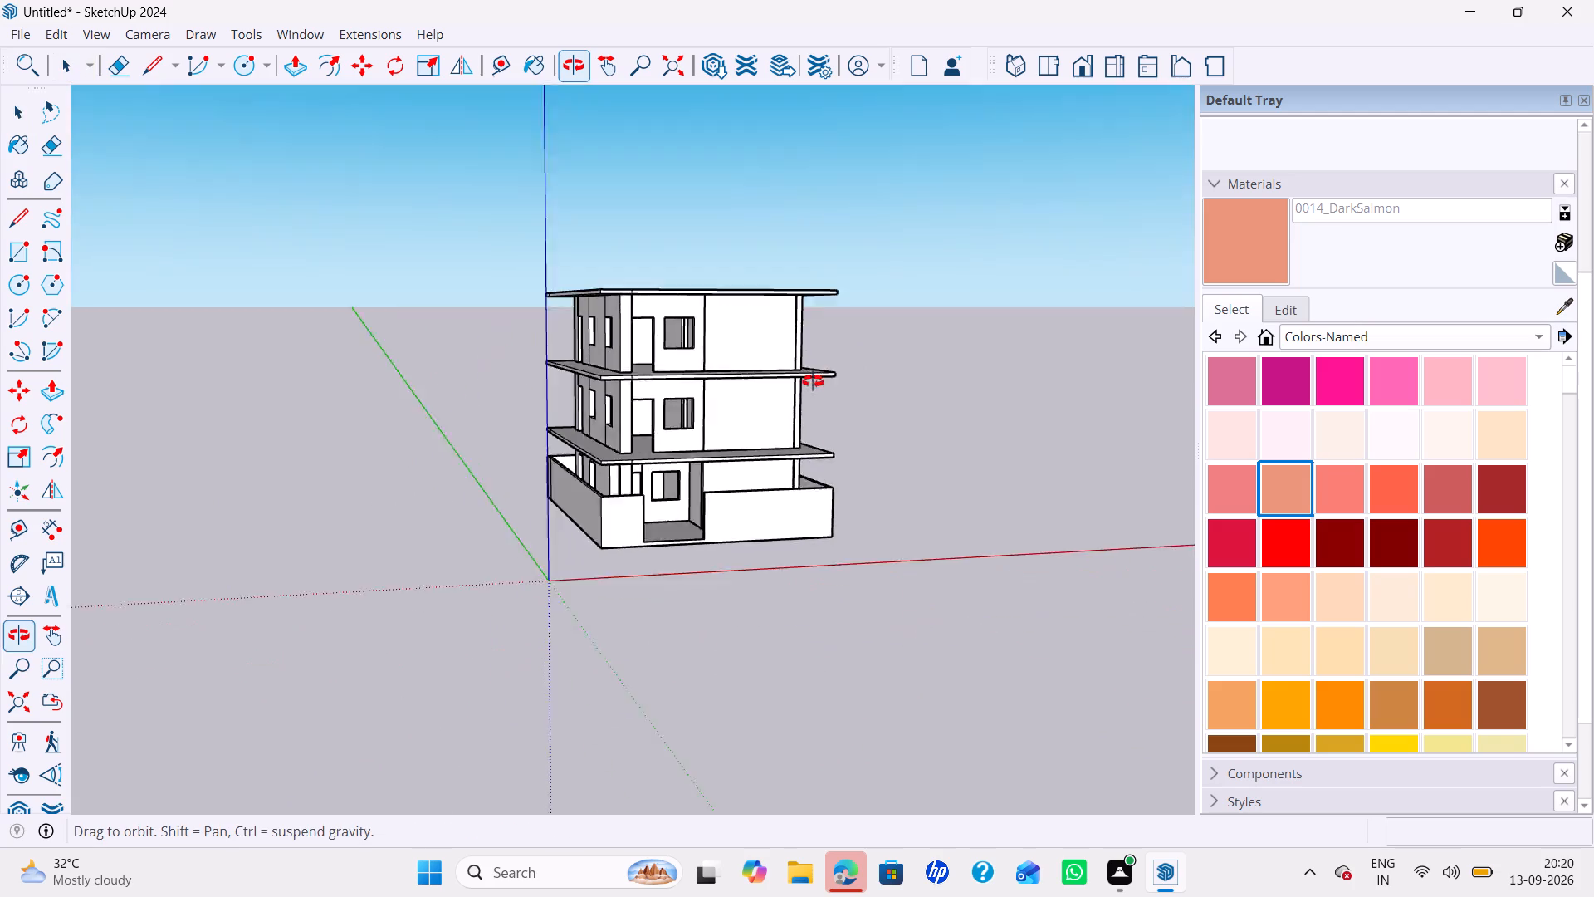
middle_click_drag(813, 381, 881, 355)
scroll(723, 408, "up", 5)
middle_click_drag(728, 414, 754, 449, "shift")
middle_click_drag(742, 448, 768, 452)
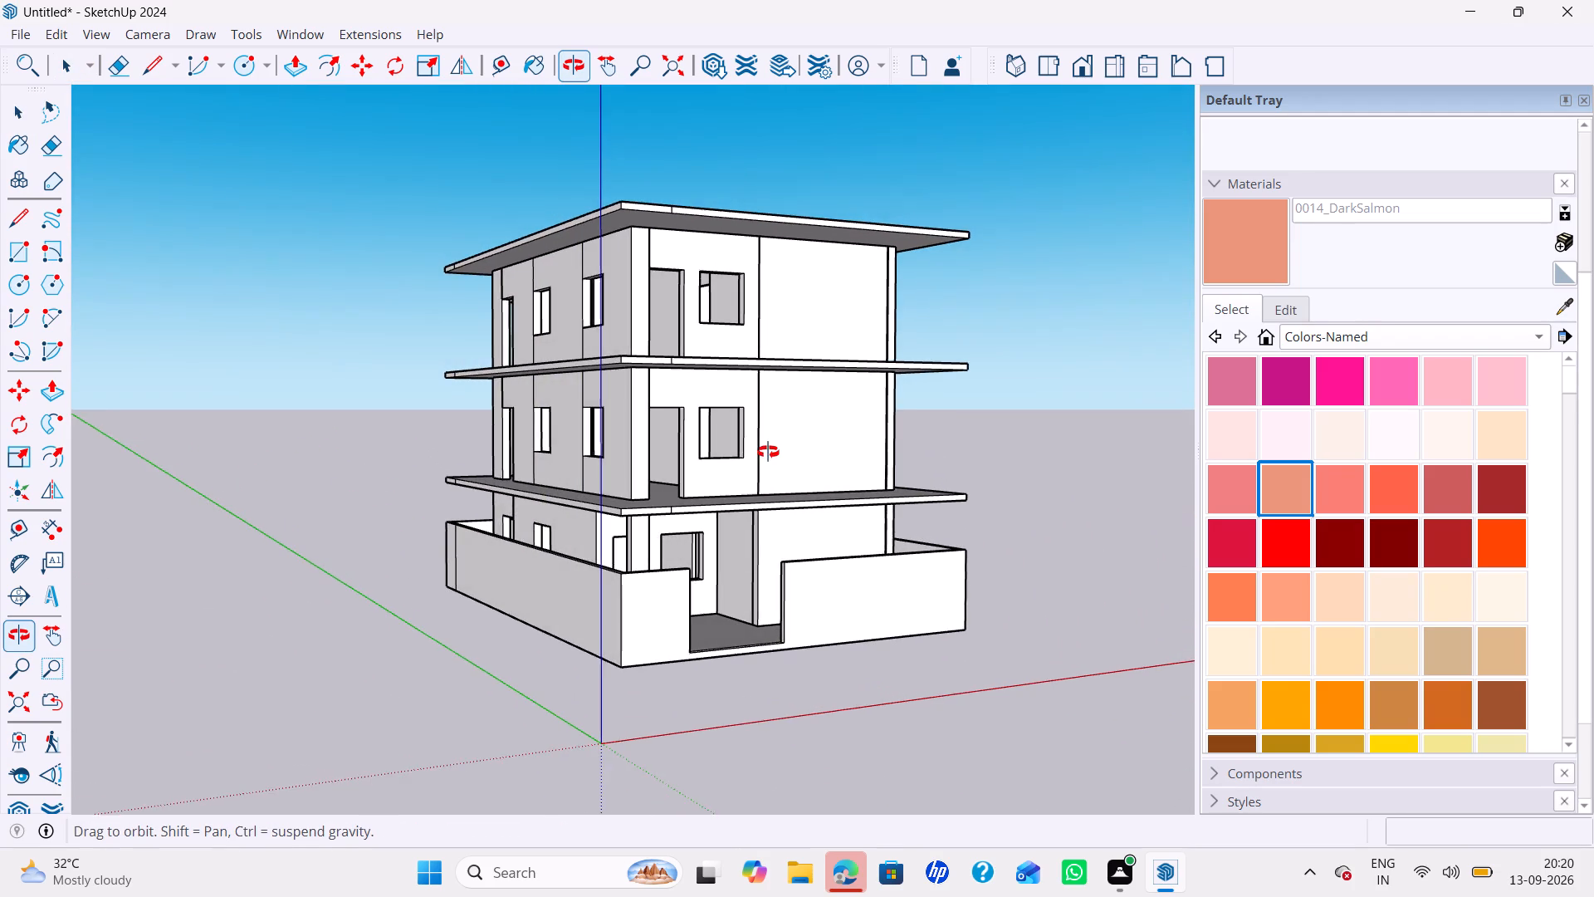
middle_click_drag(768, 452, 750, 448)
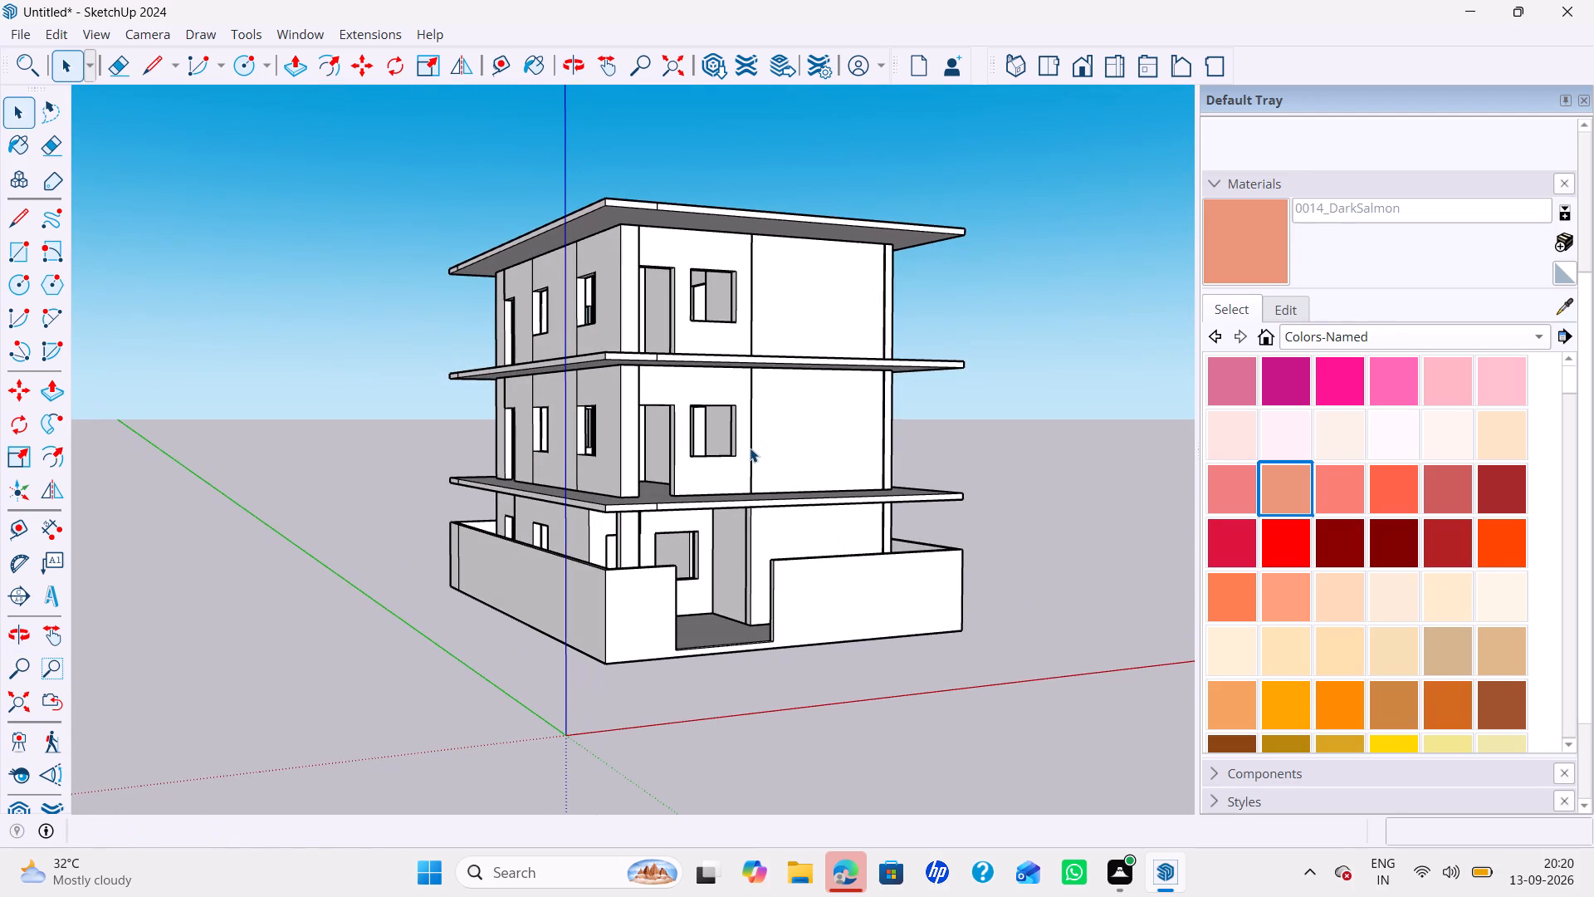
scroll(750, 448, "up", 1)
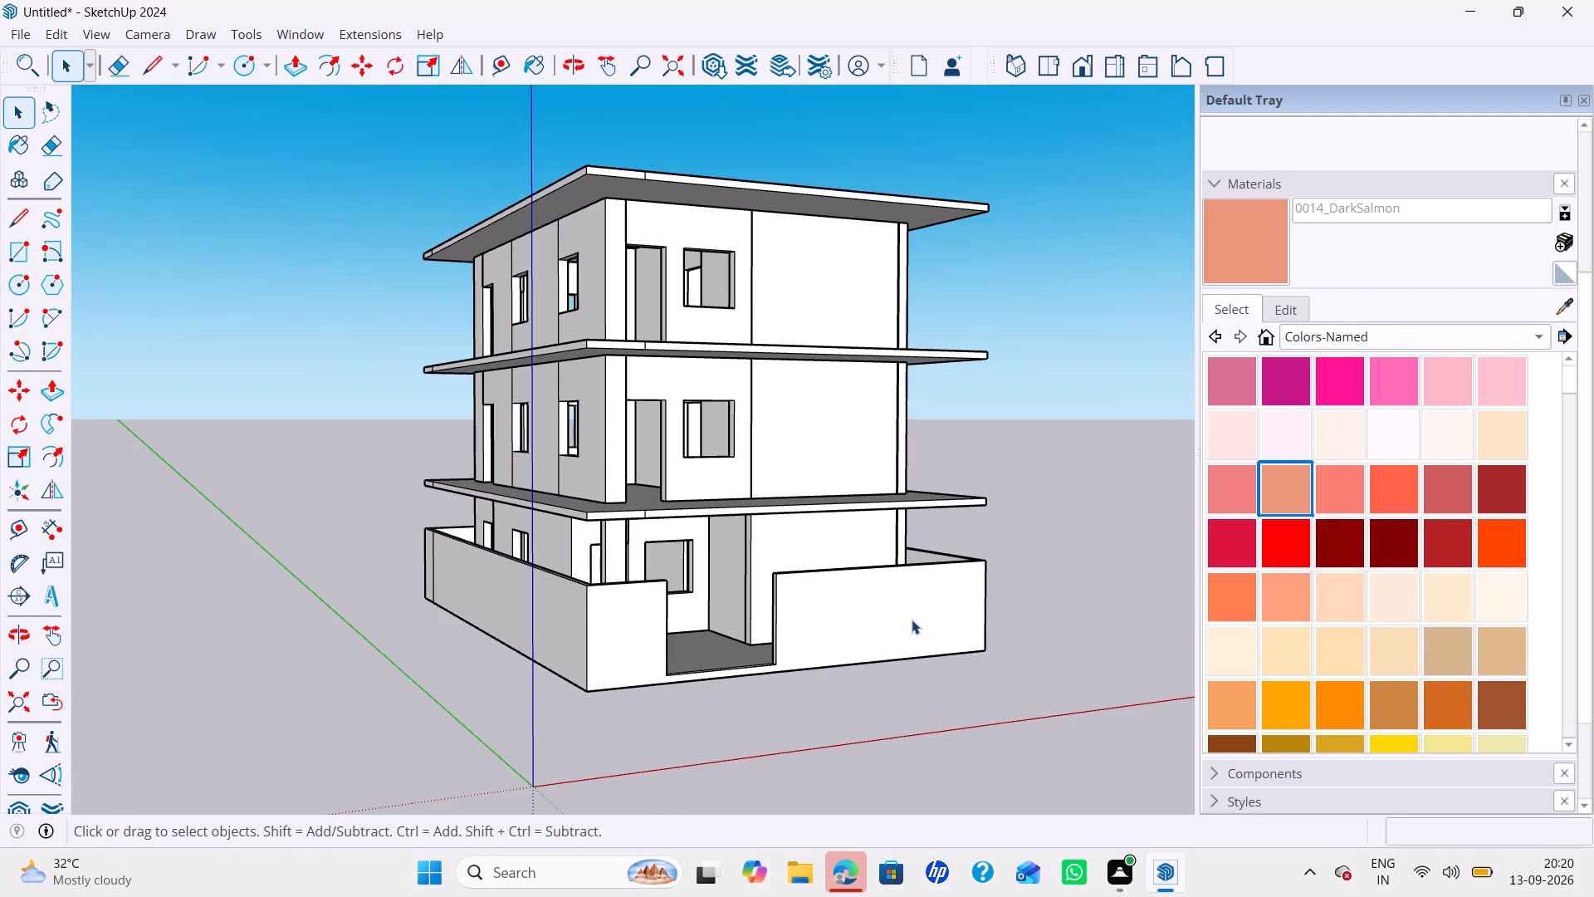
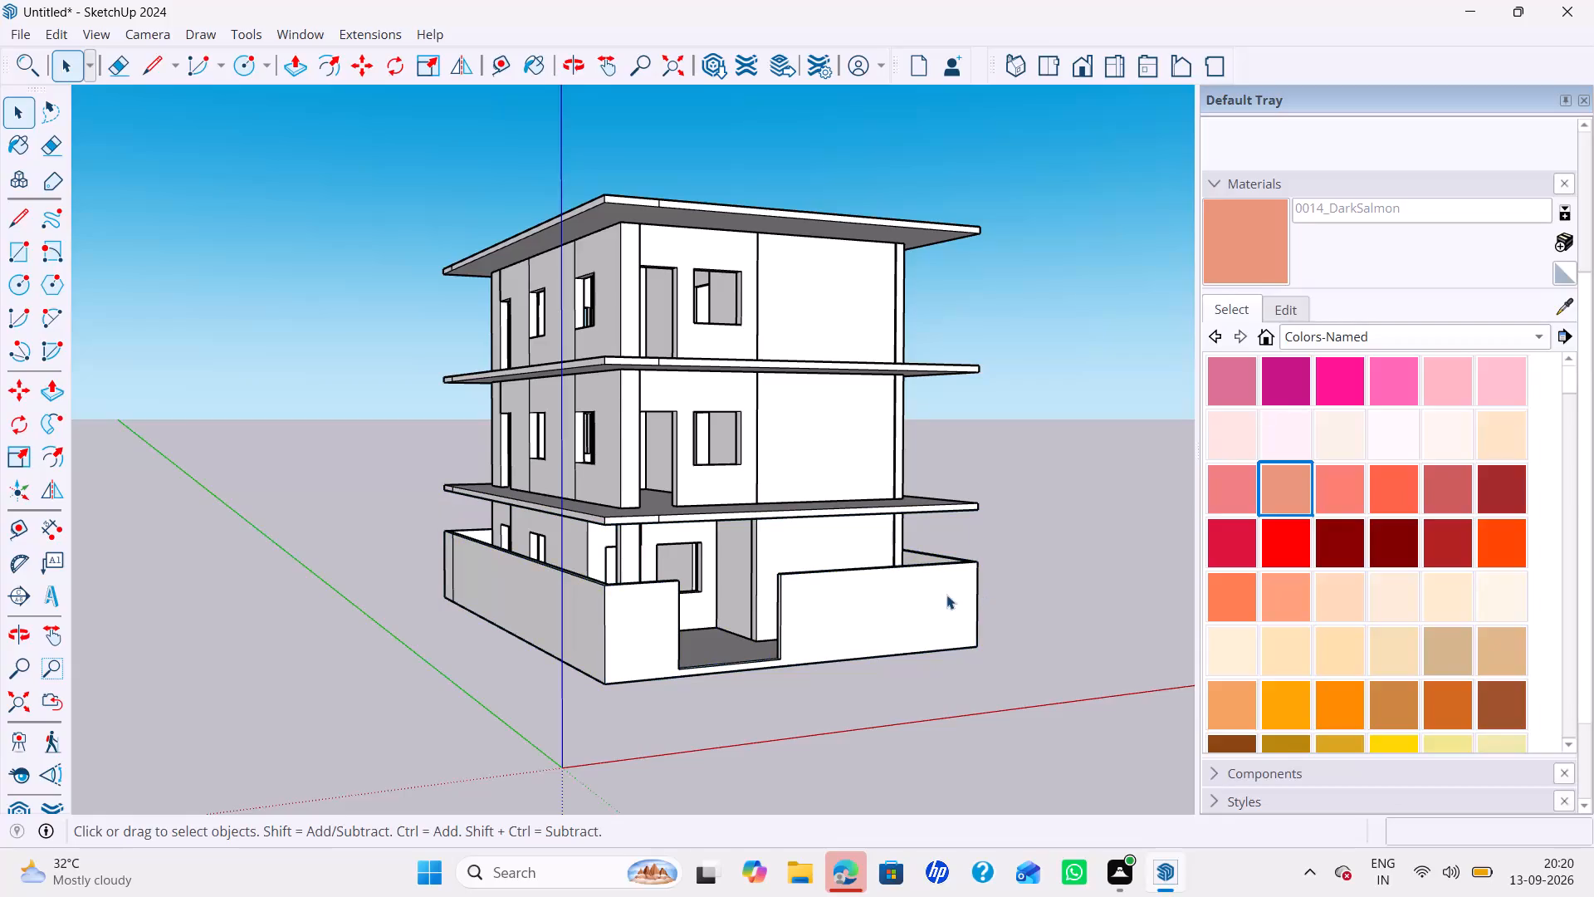
Print the current view of the building with Microsoft Print to PDF, saving it as "day 4" in the Prints folder.
middle_click_drag(946, 595, 936, 599)
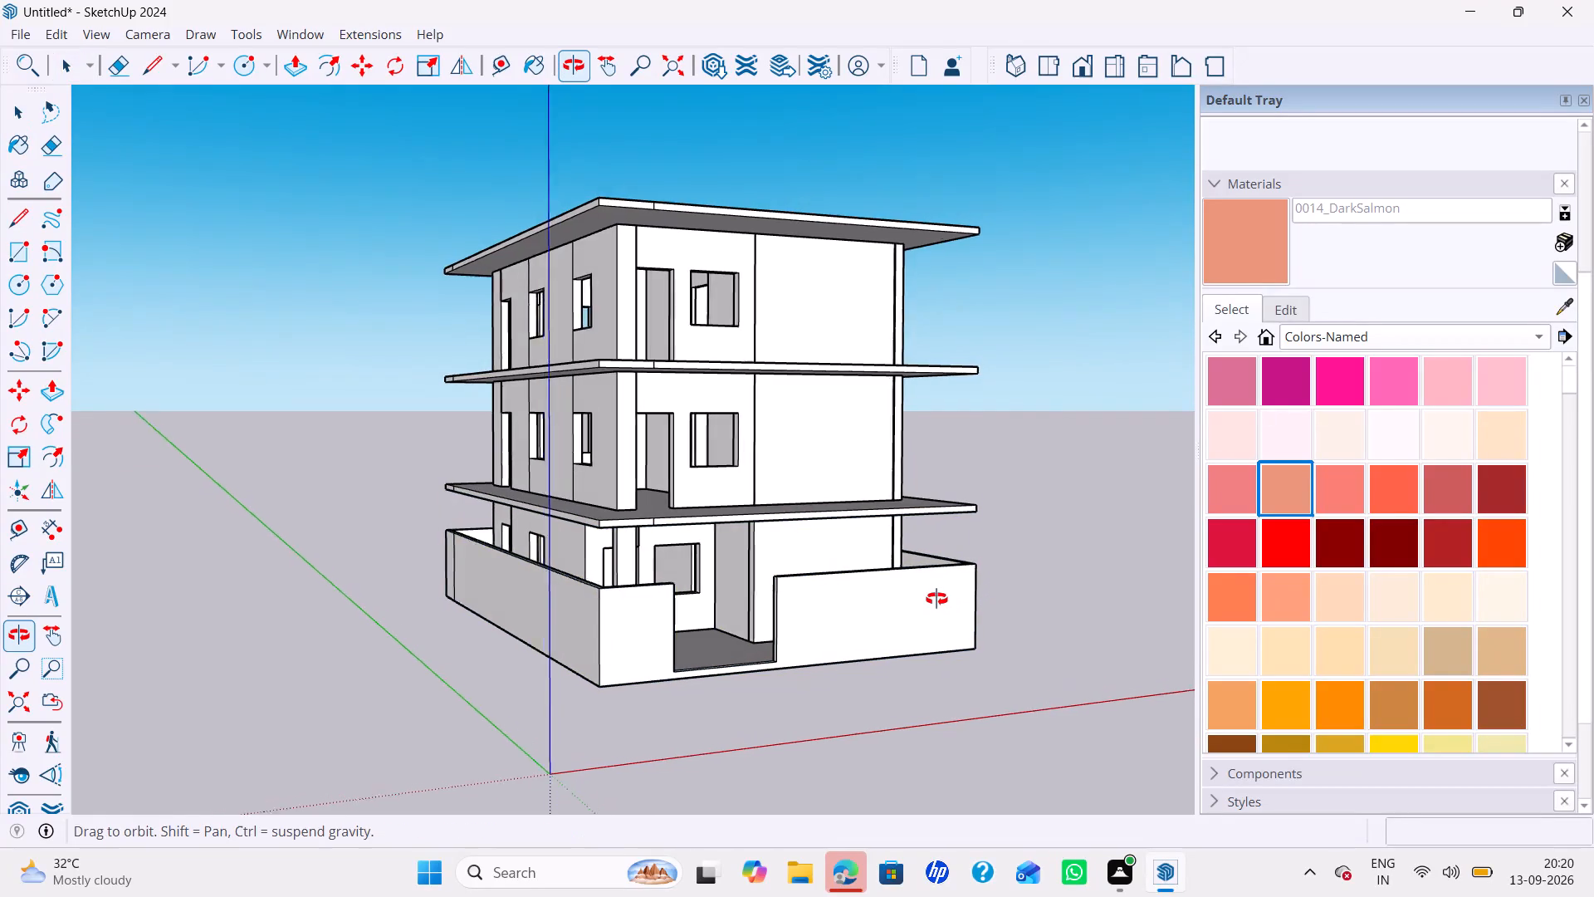
middle_click_drag(936, 599, 935, 599)
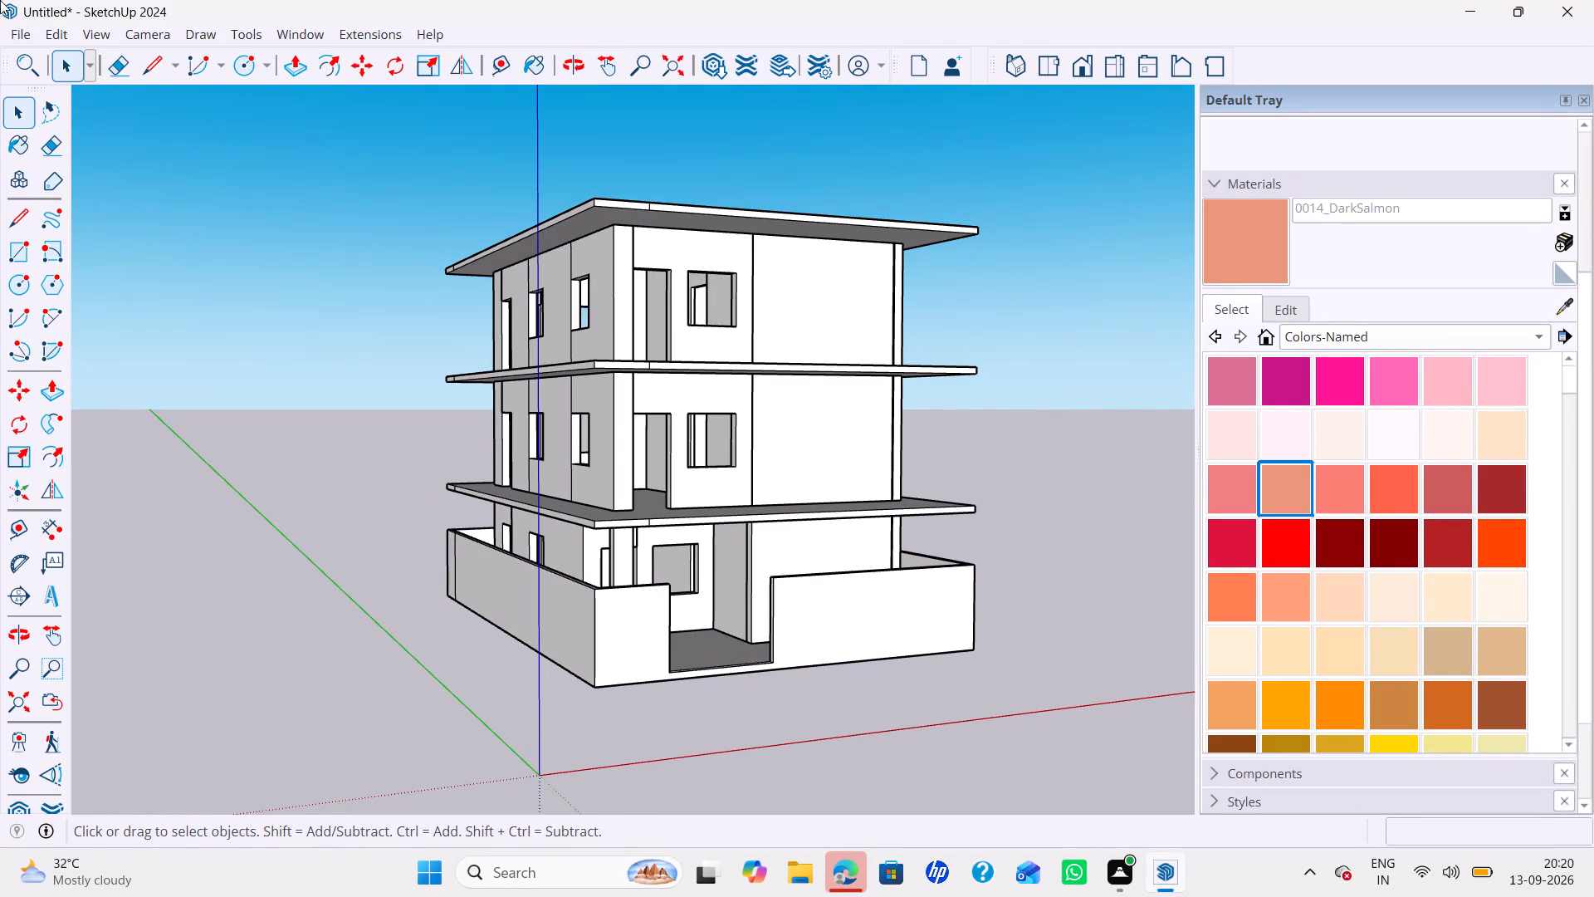
left_click(17, 38)
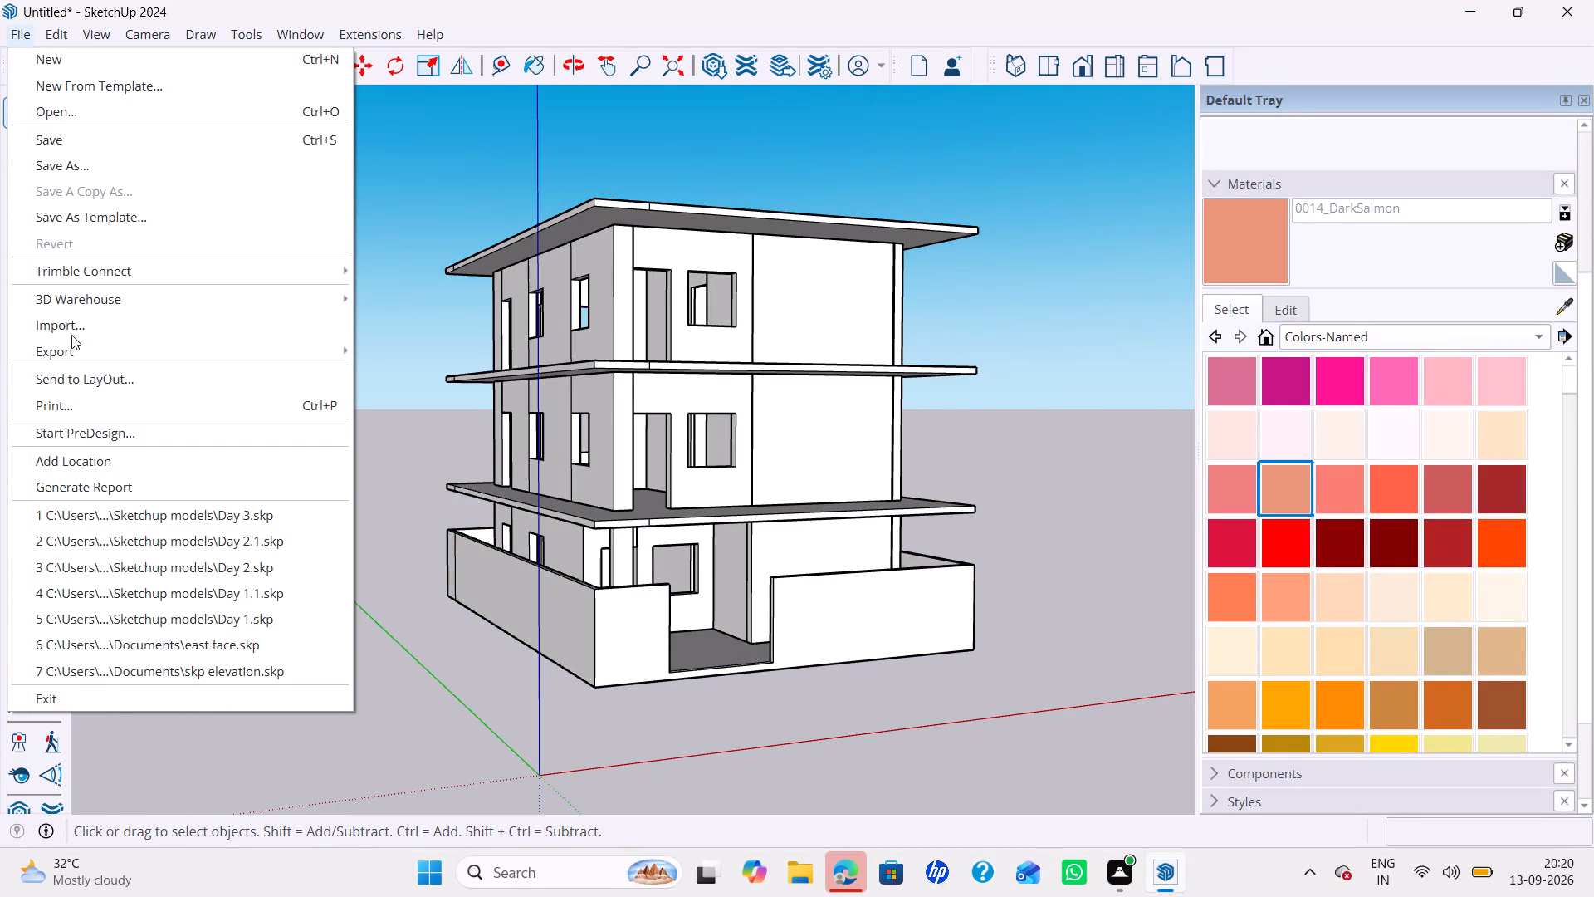
left_click(71, 399)
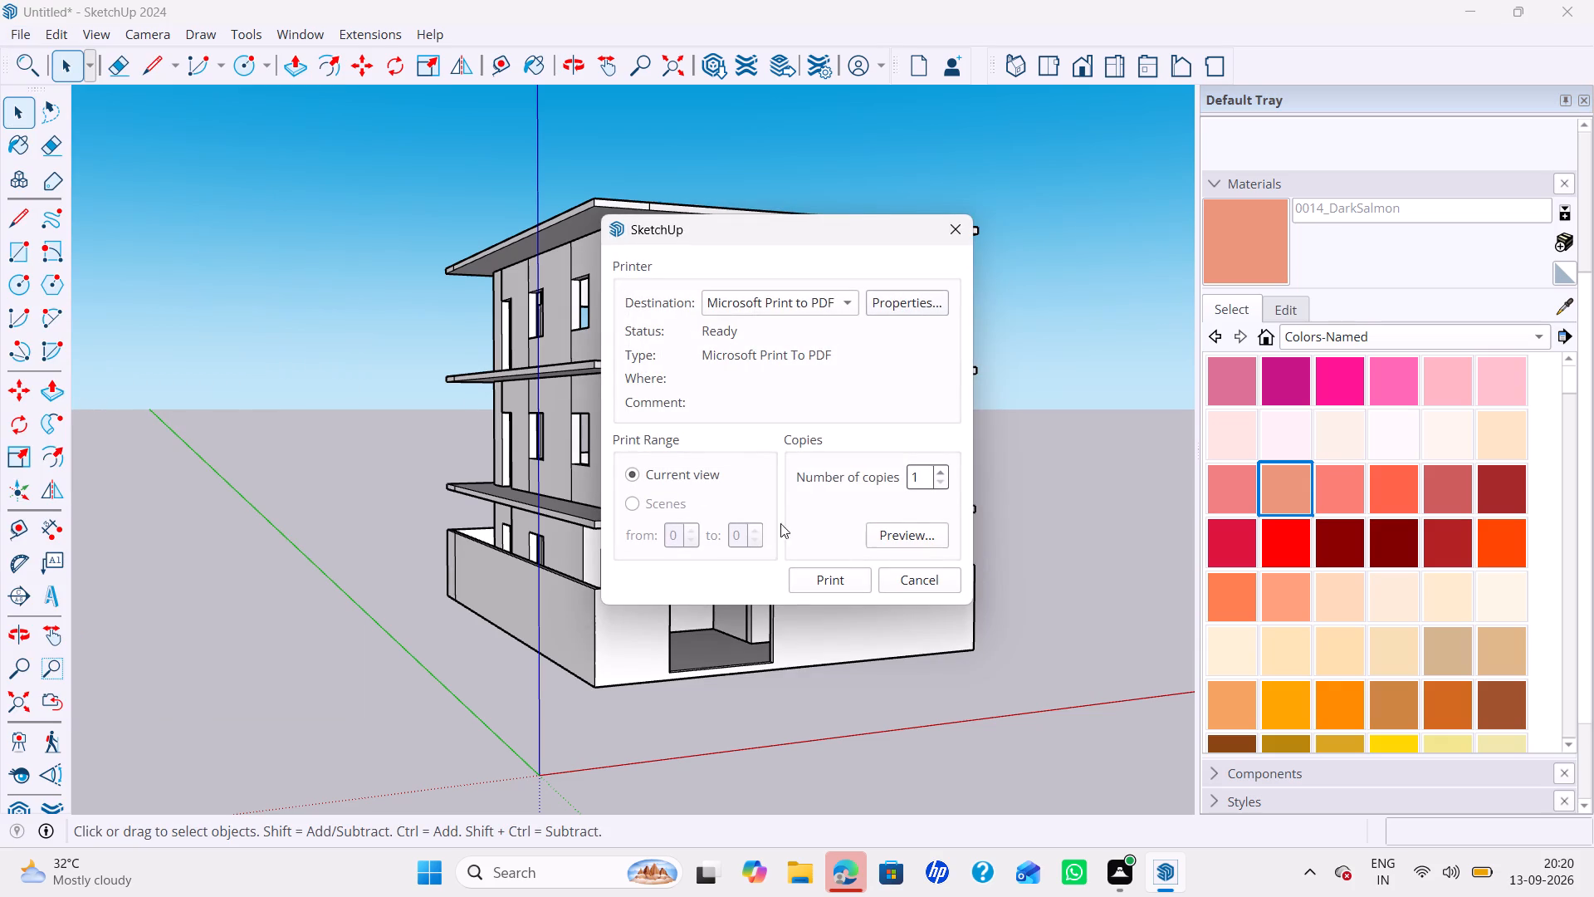
left_click(846, 586)
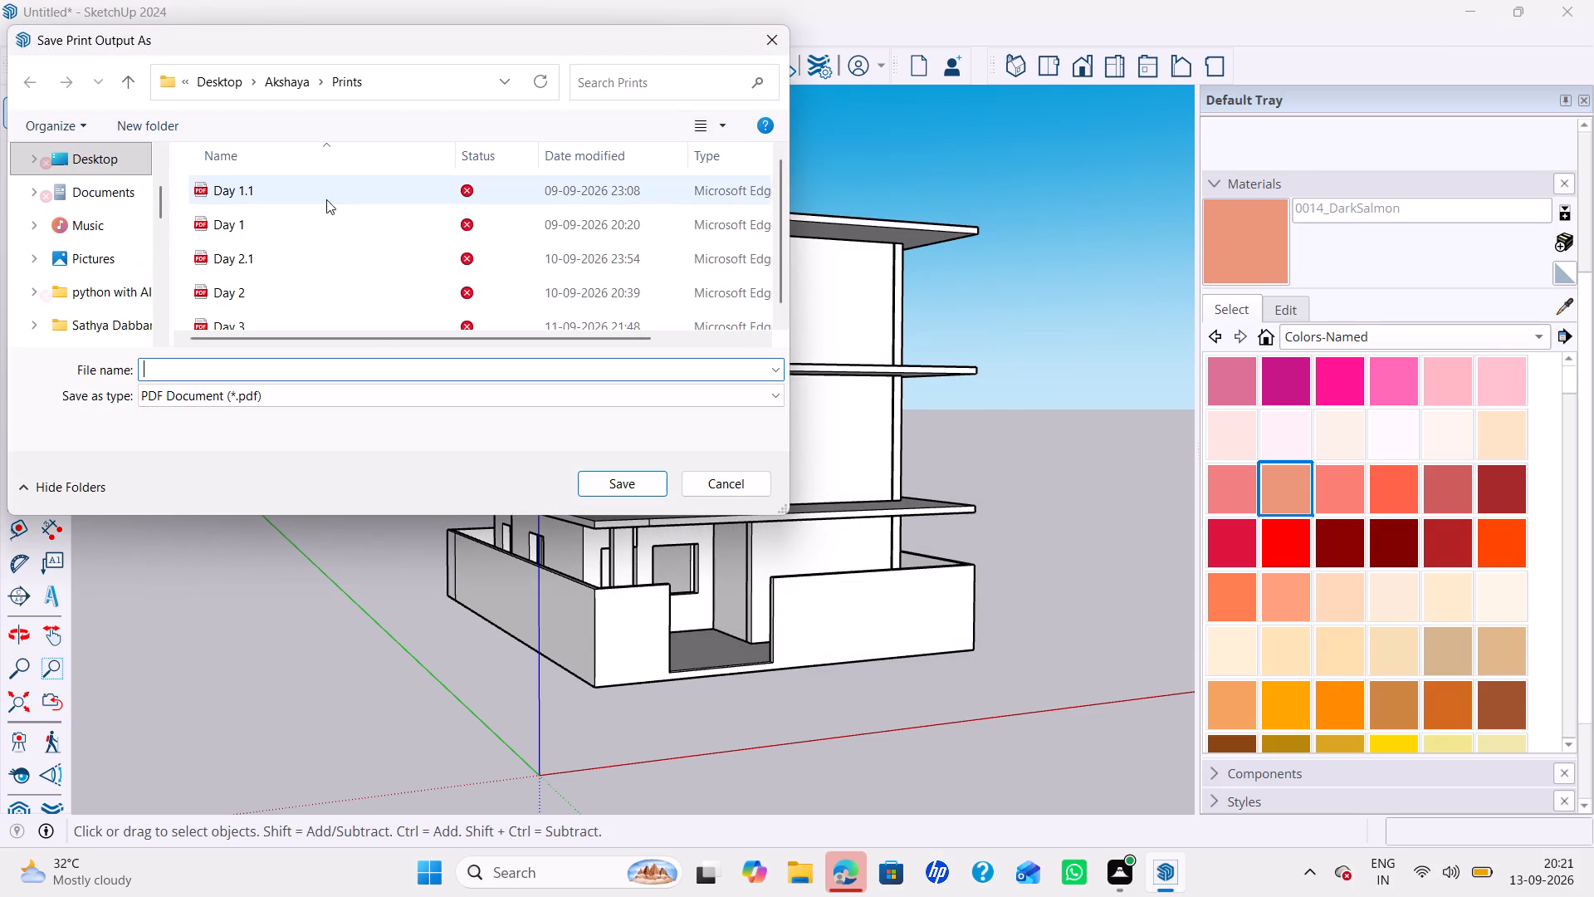
left_click(281, 88)
double_click(249, 233)
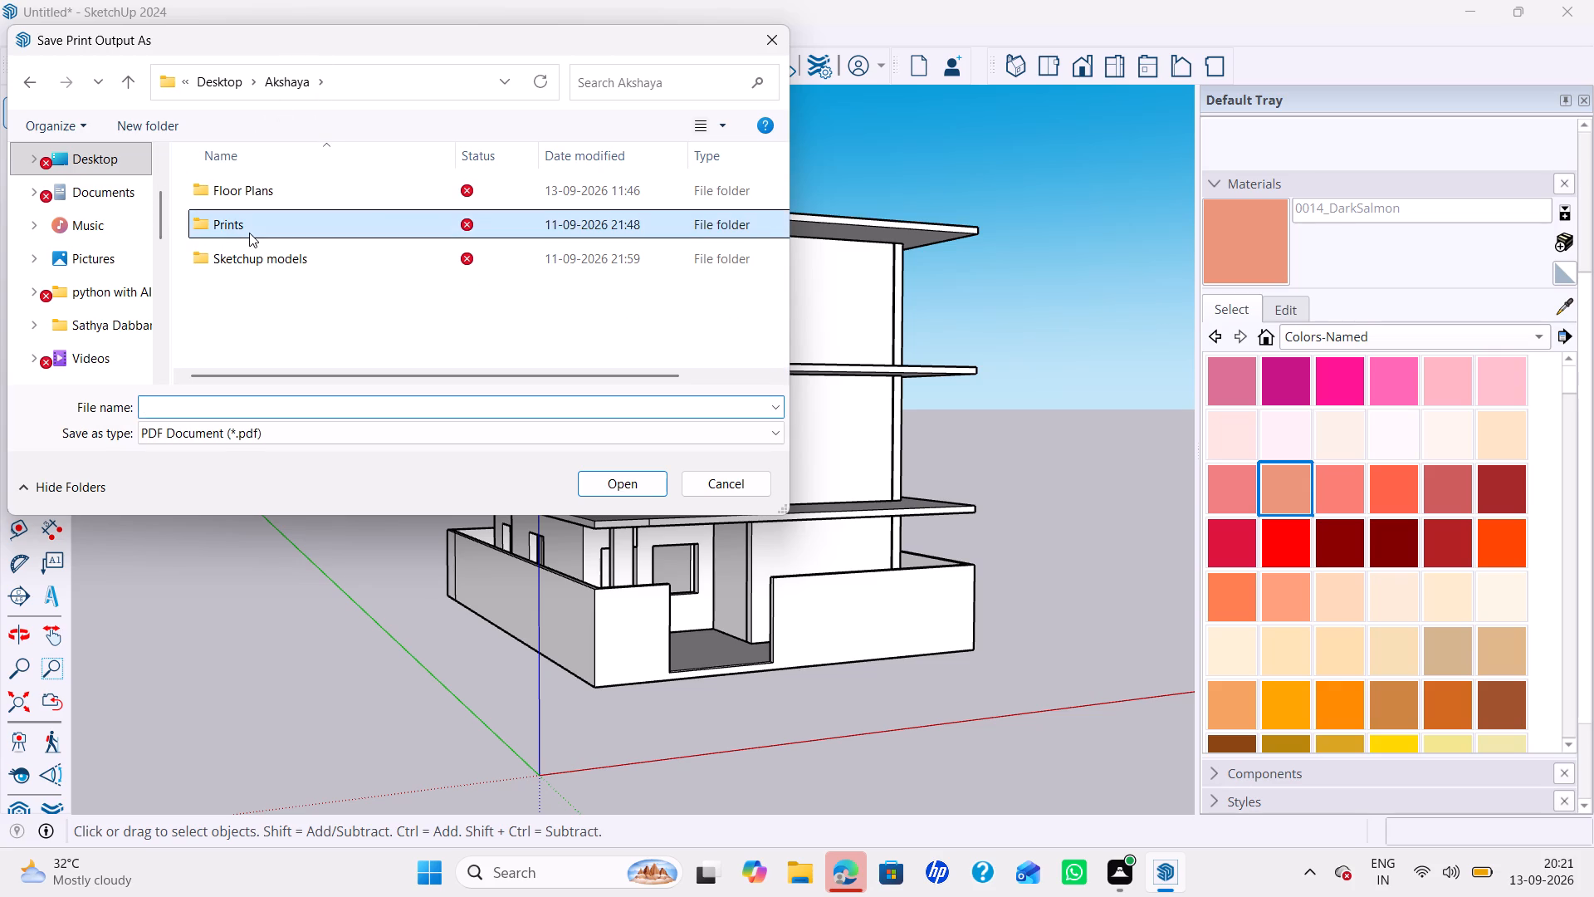
left_click(263, 401)
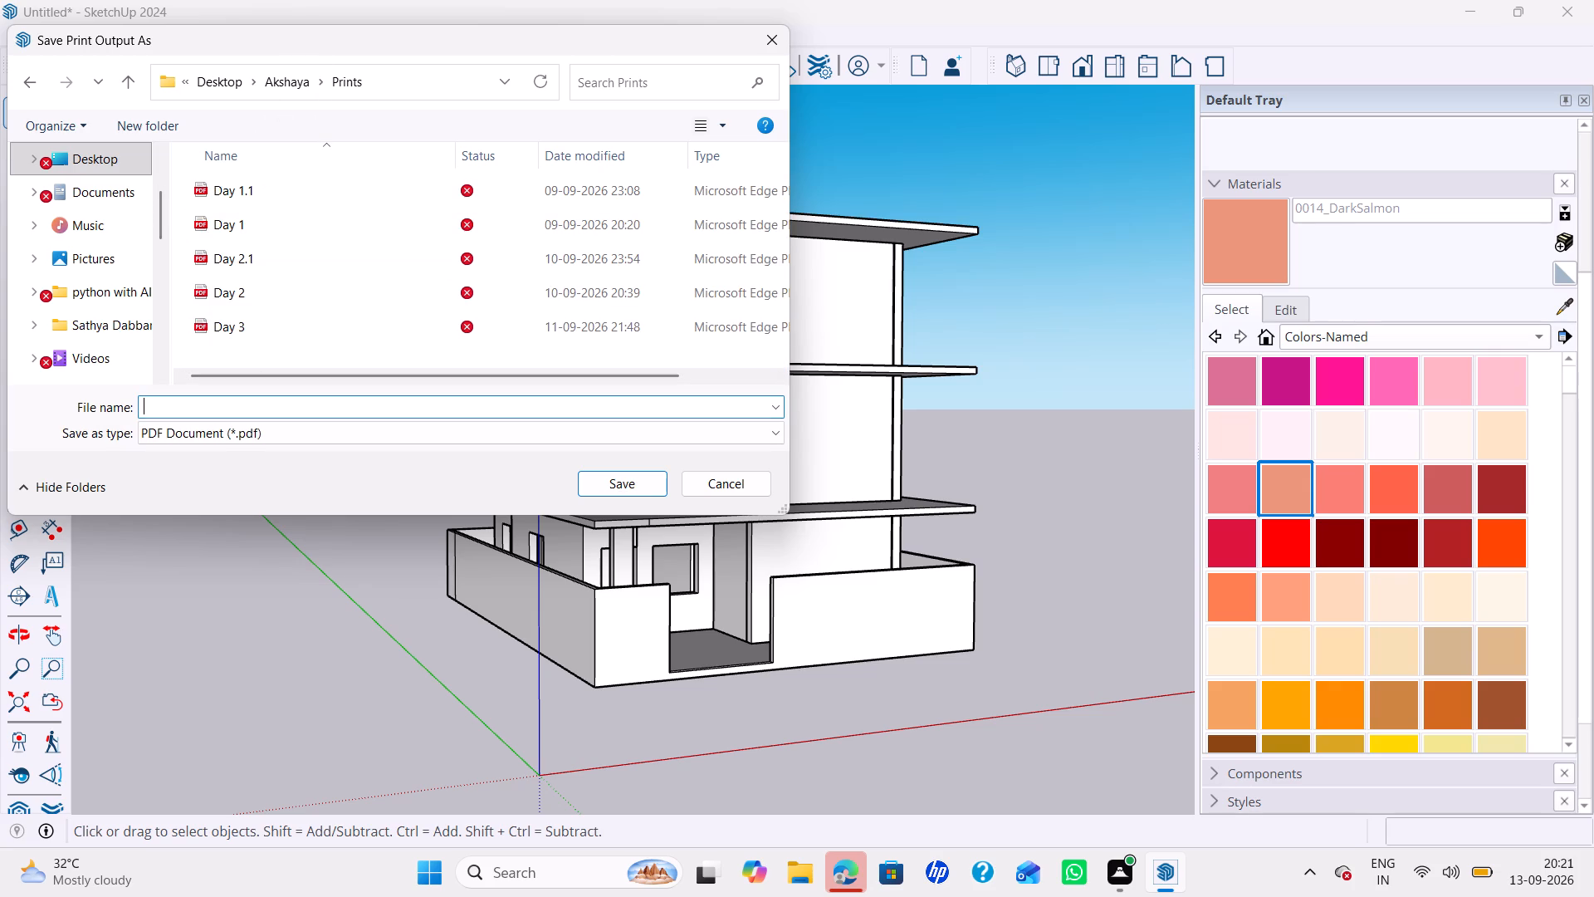
type("day")
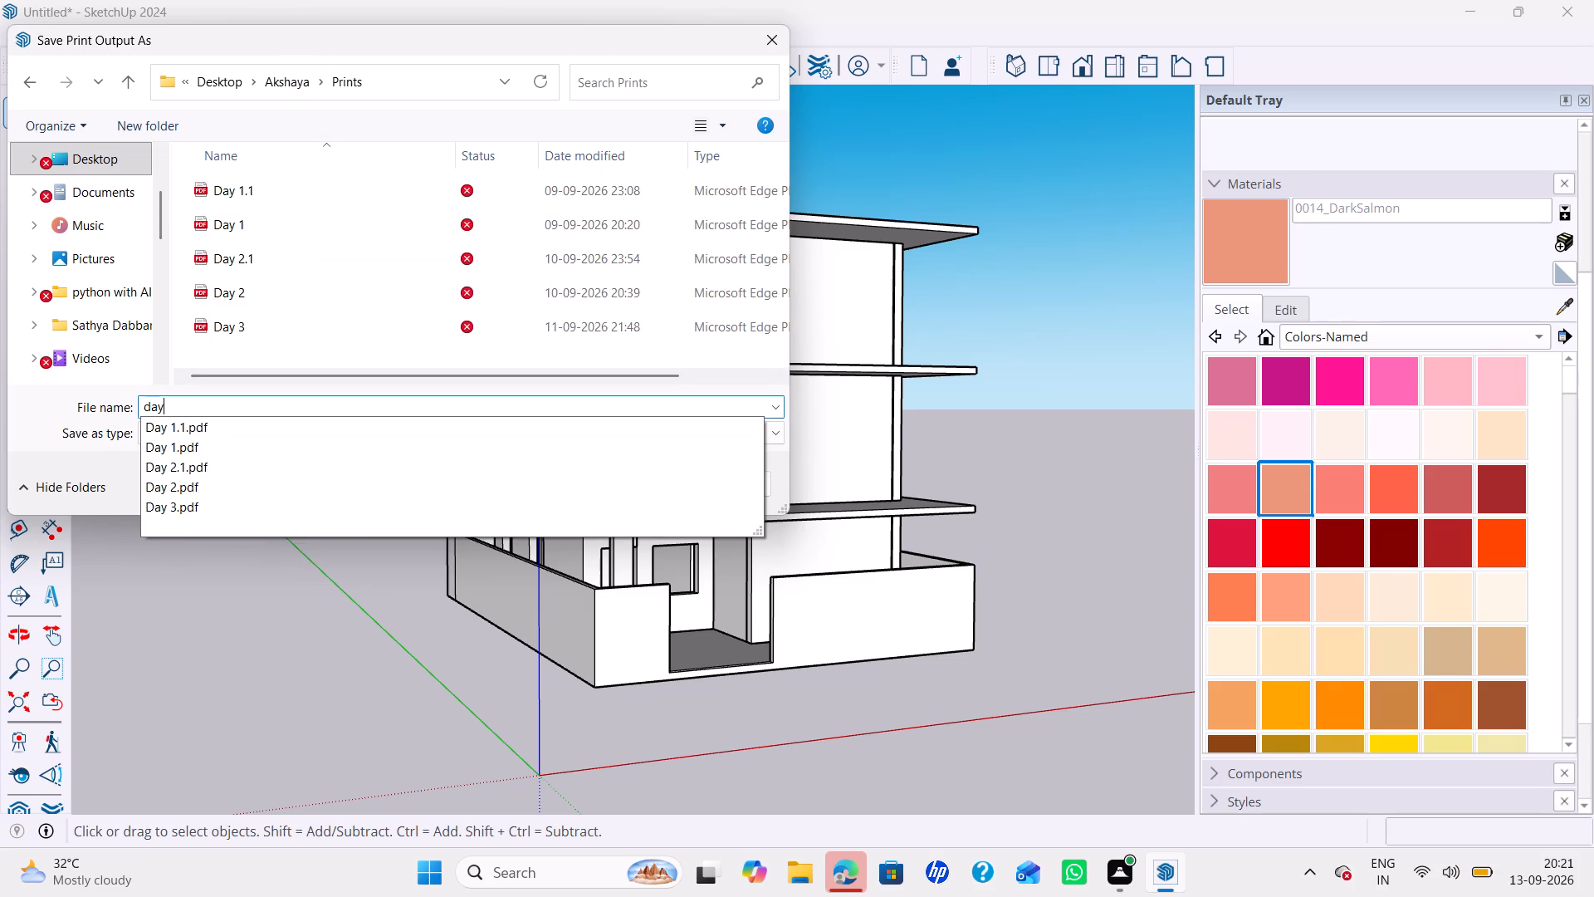
key("space")
key("5")
key("BackSpace")
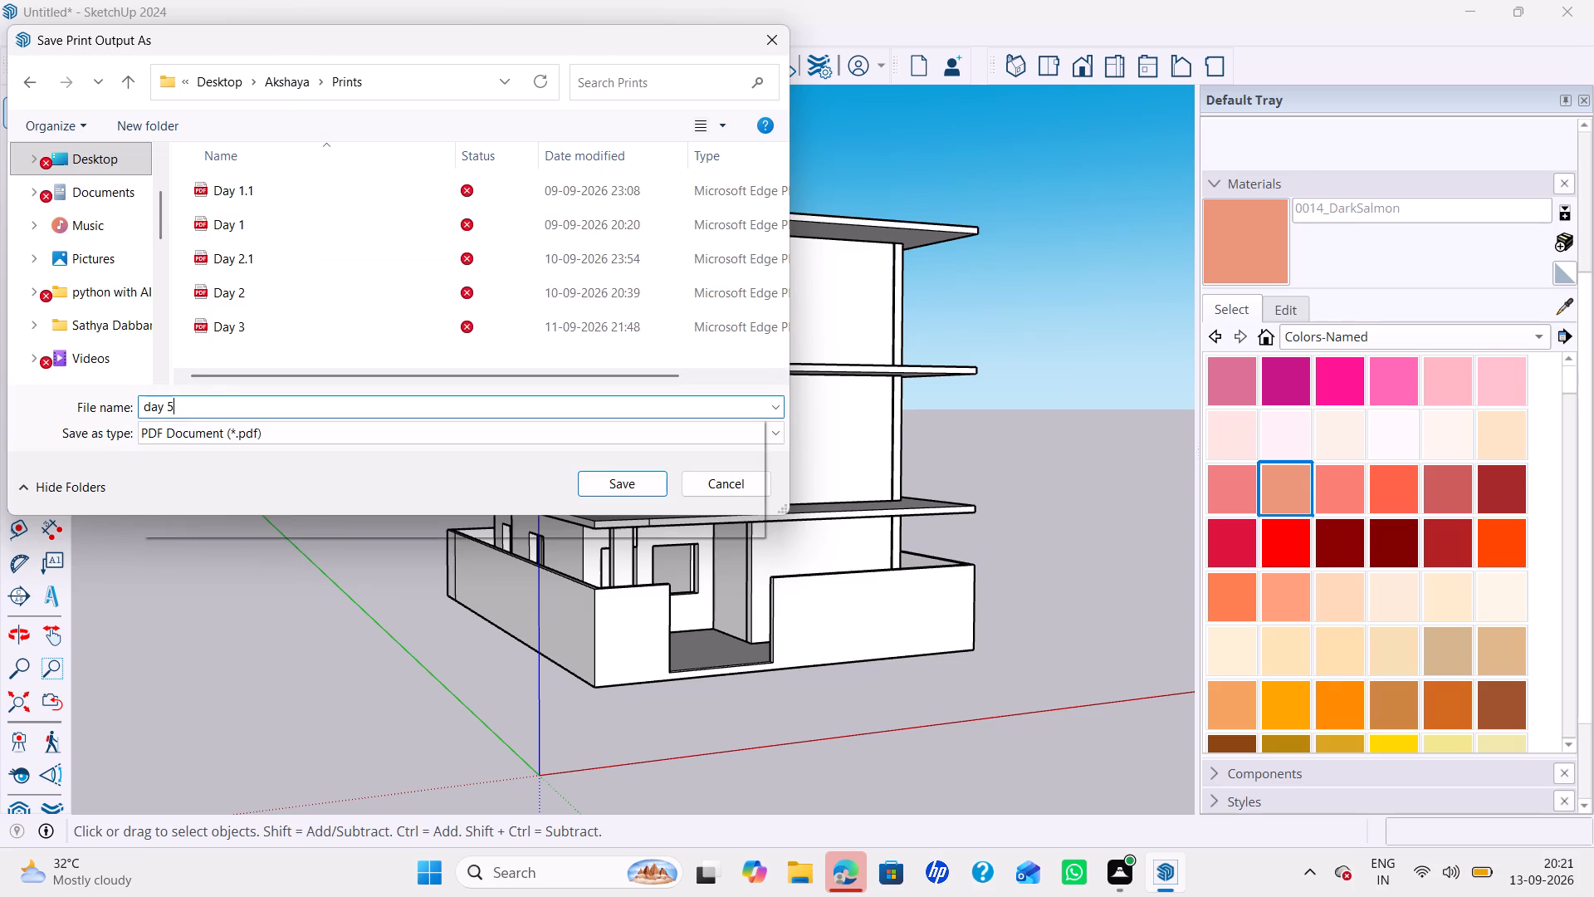
type("4")
key("space")
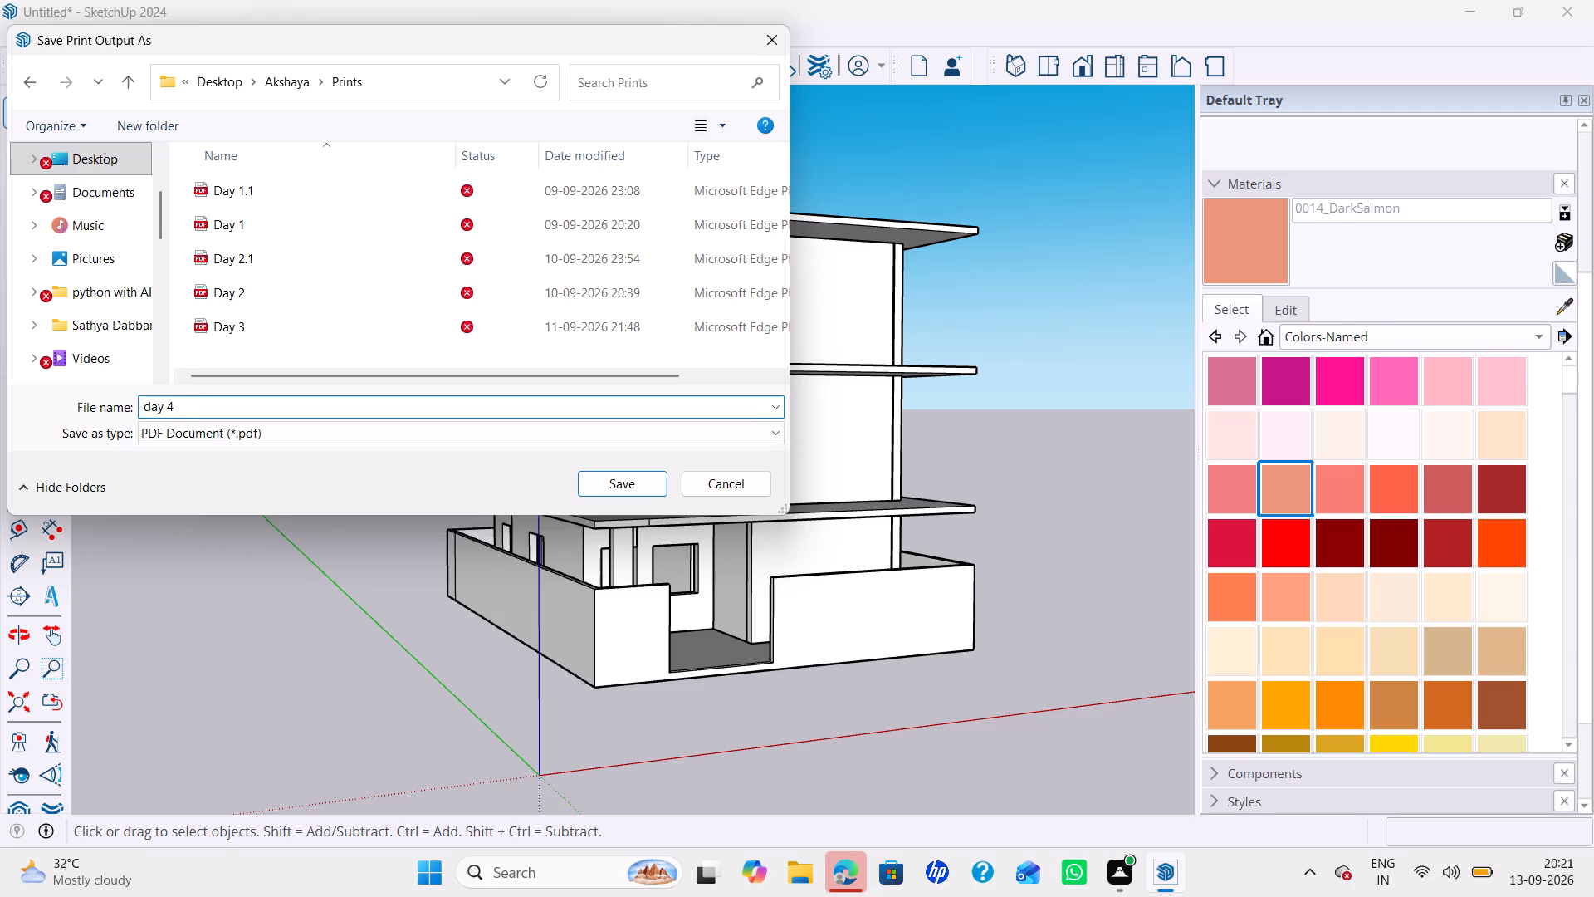
left_click(611, 483)
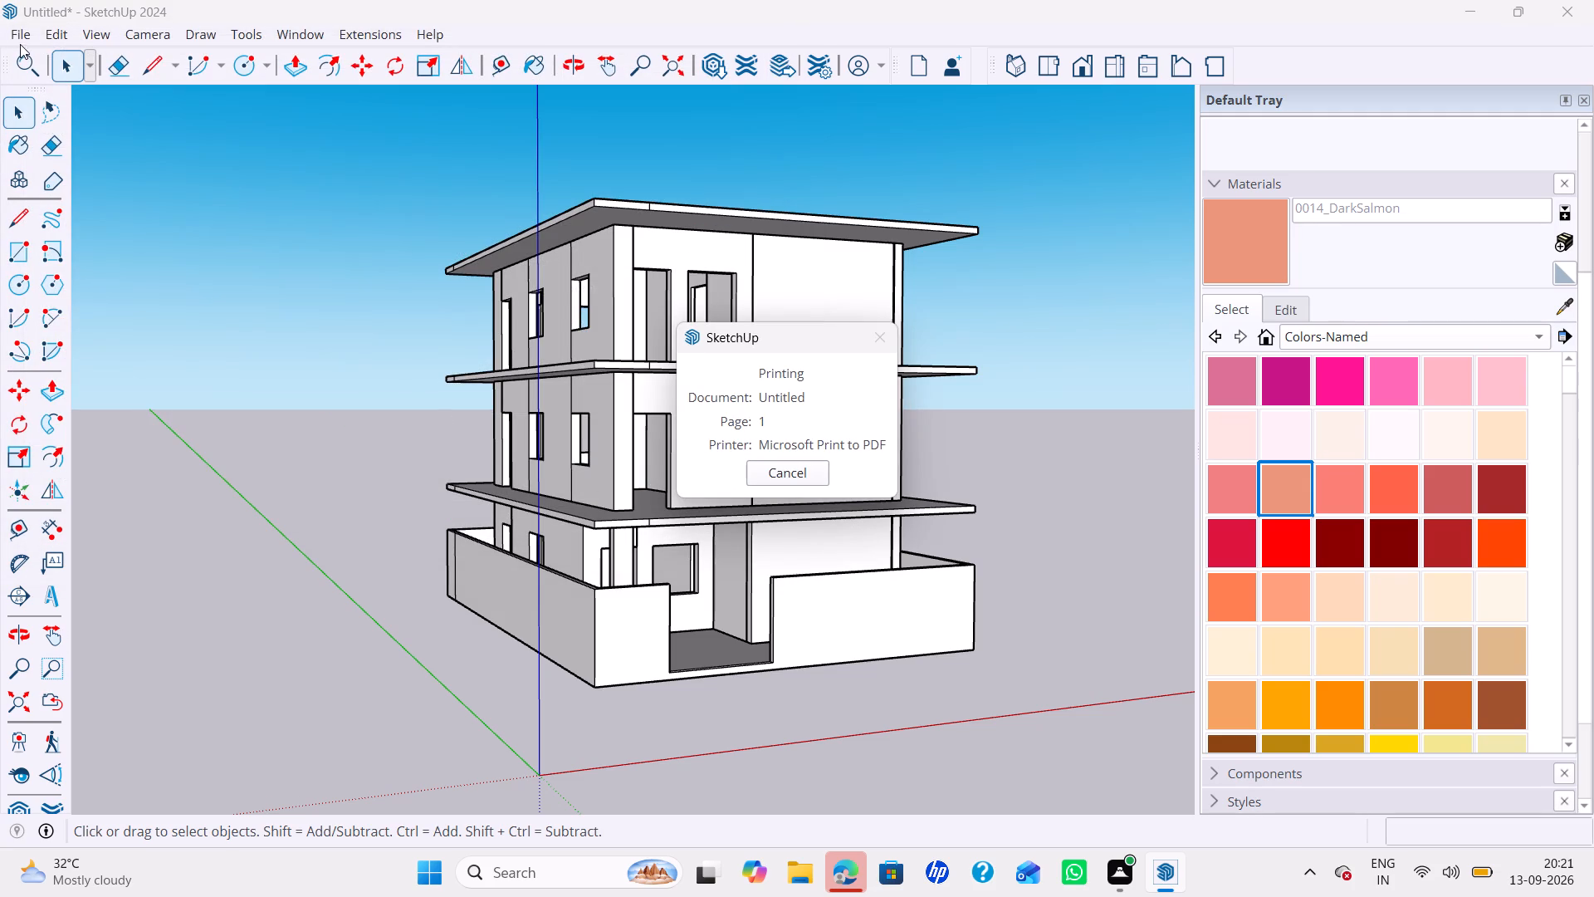
Save the model as "day 4" in SketchUp Models format in the Desktop subfolder "Sketchup models".
left_click(28, 39)
left_click(18, 36)
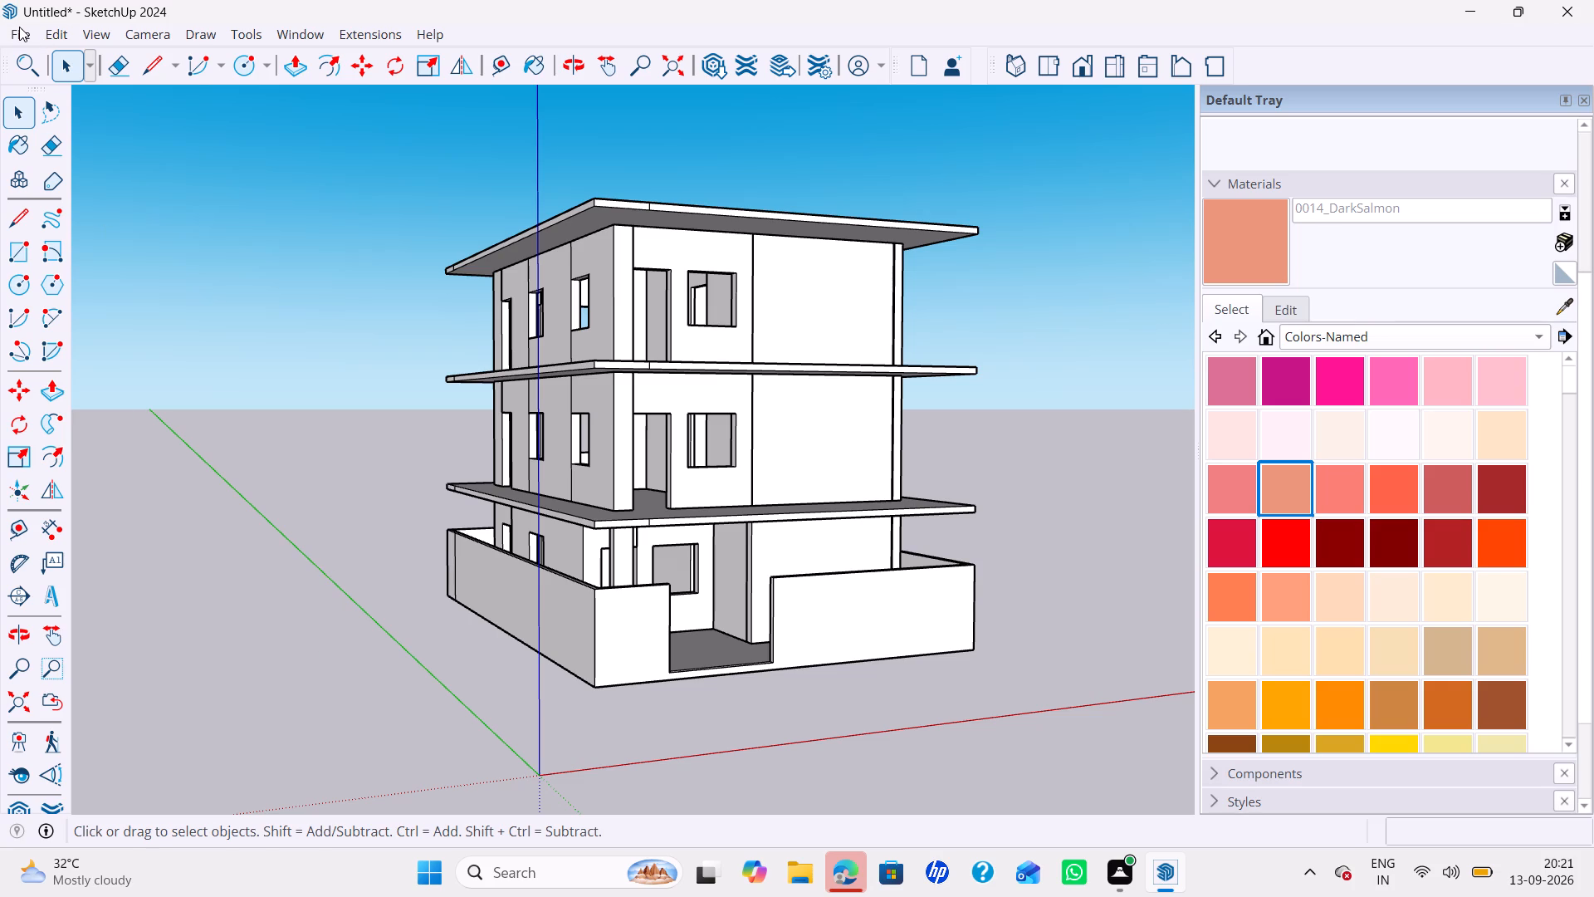
key("ctrl+s")
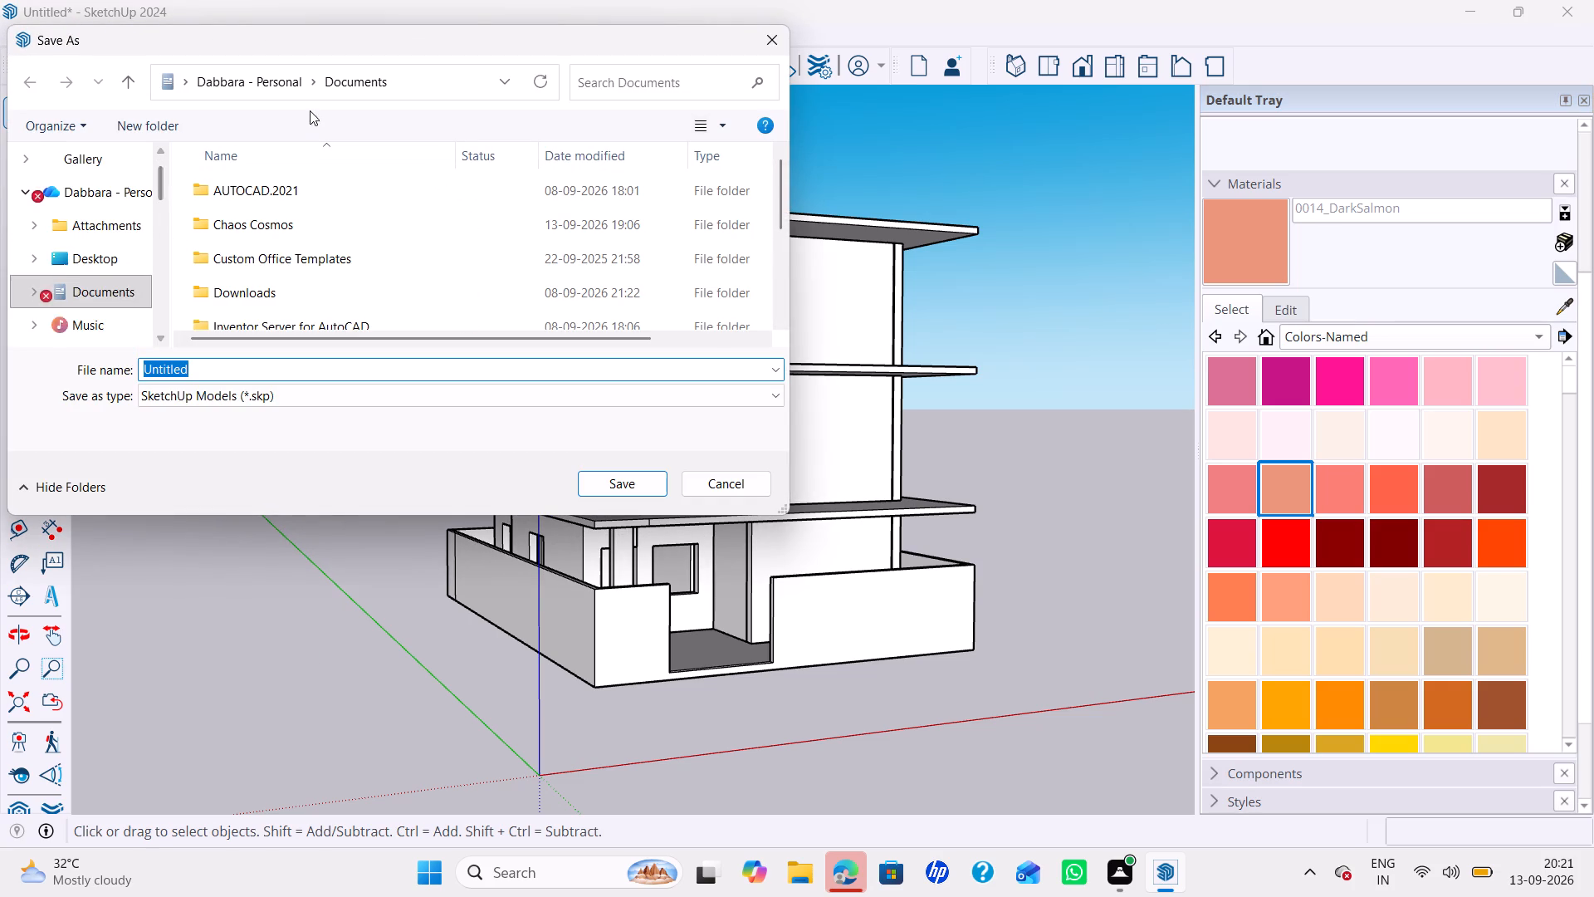
scroll(119, 164, "up", 1)
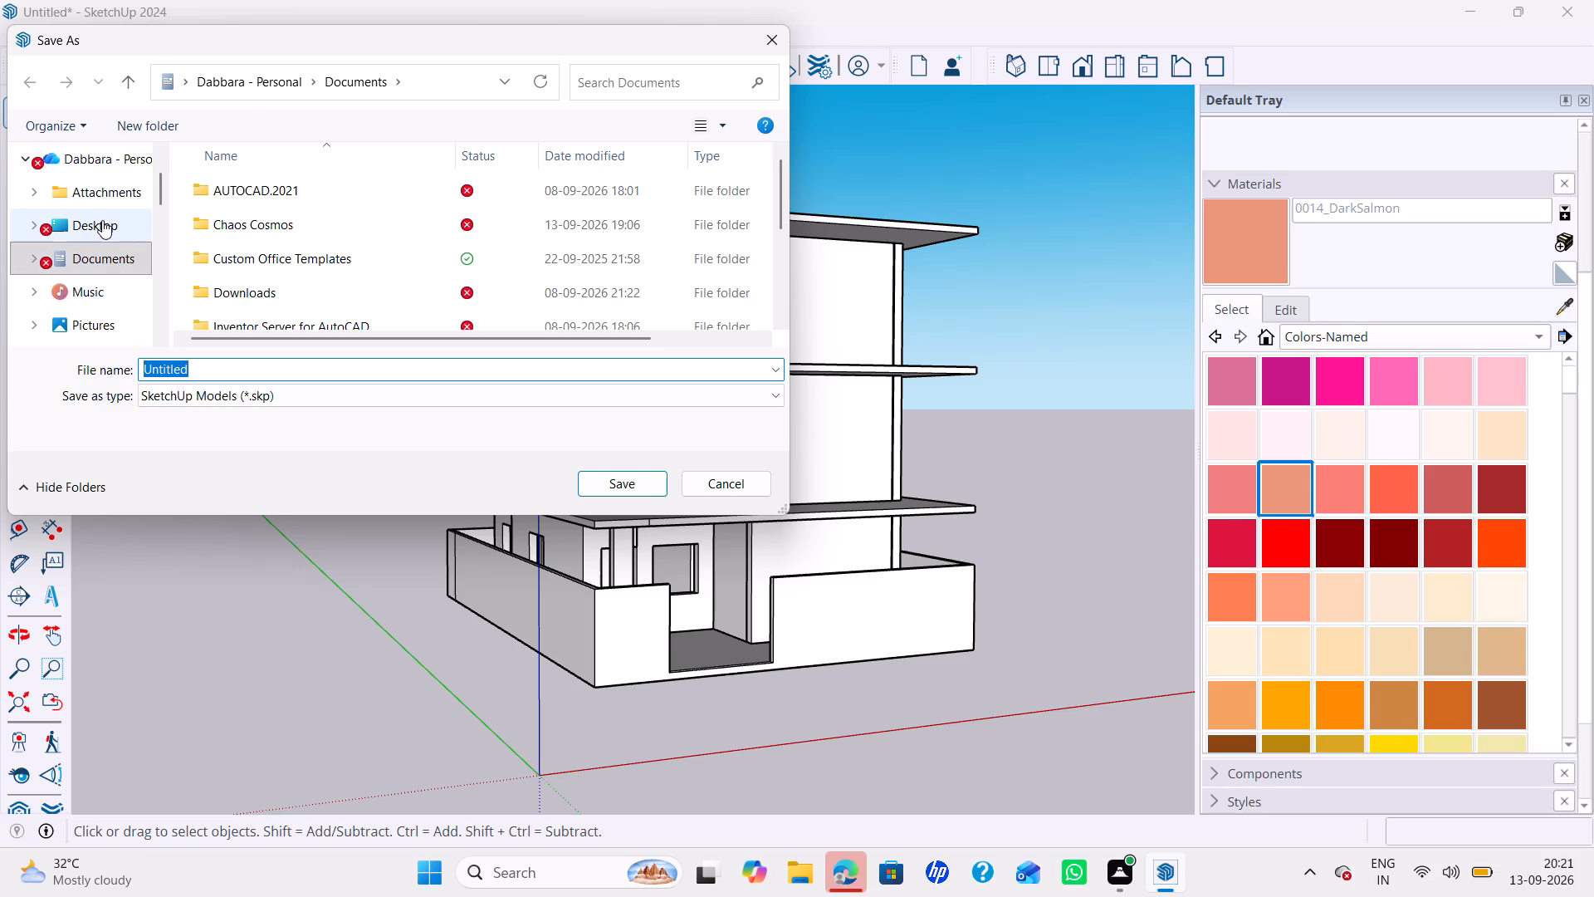
left_click(102, 220)
double_click(232, 193)
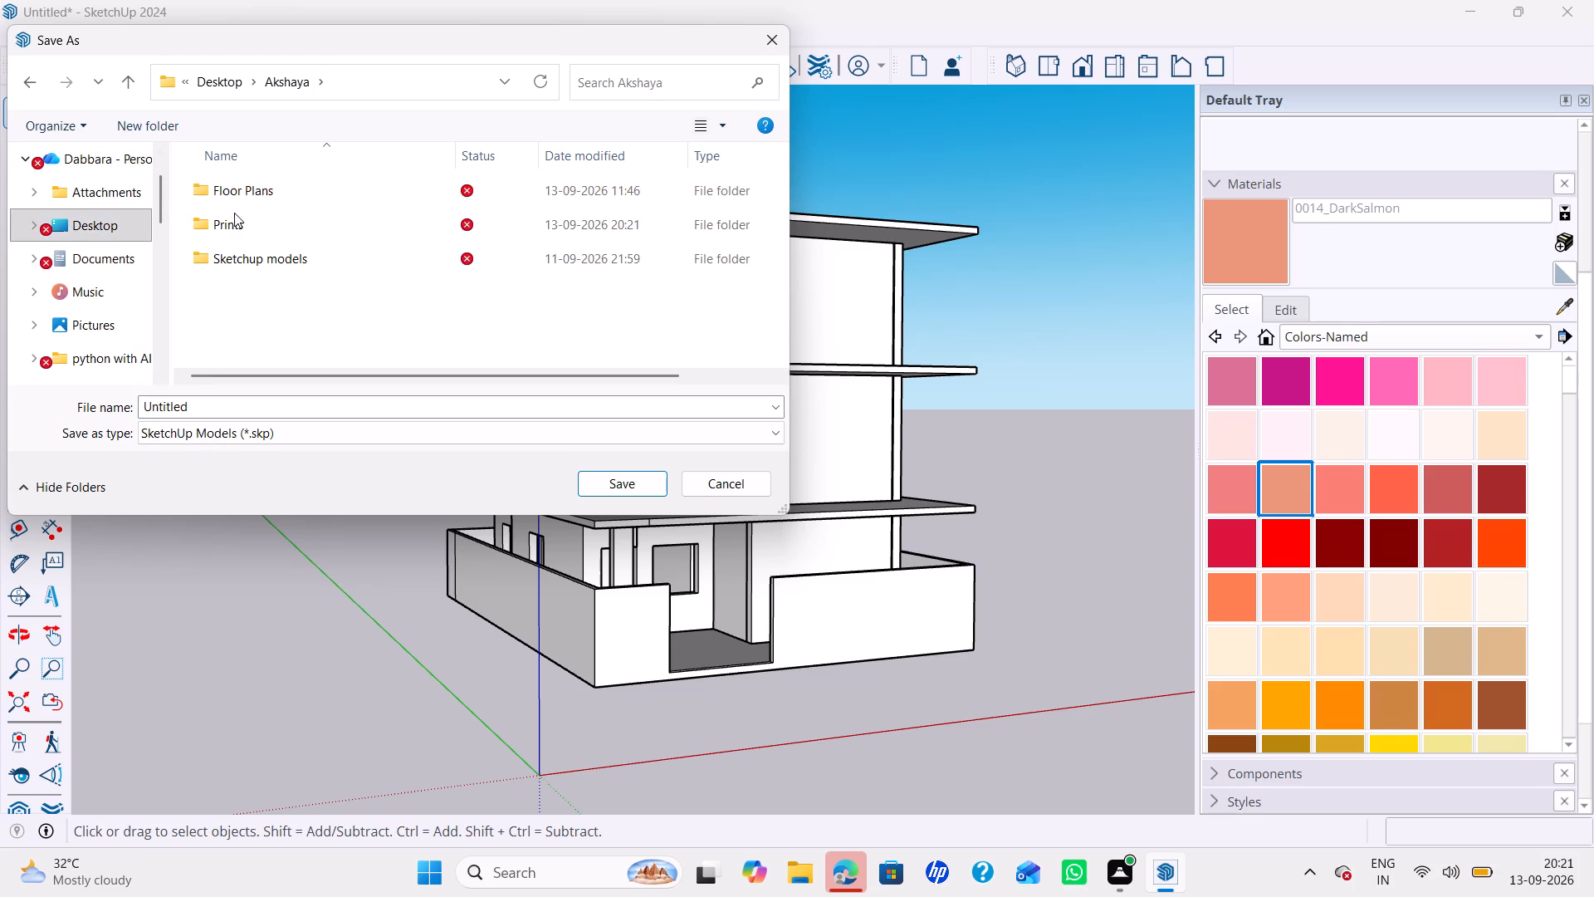
double_click(232, 261)
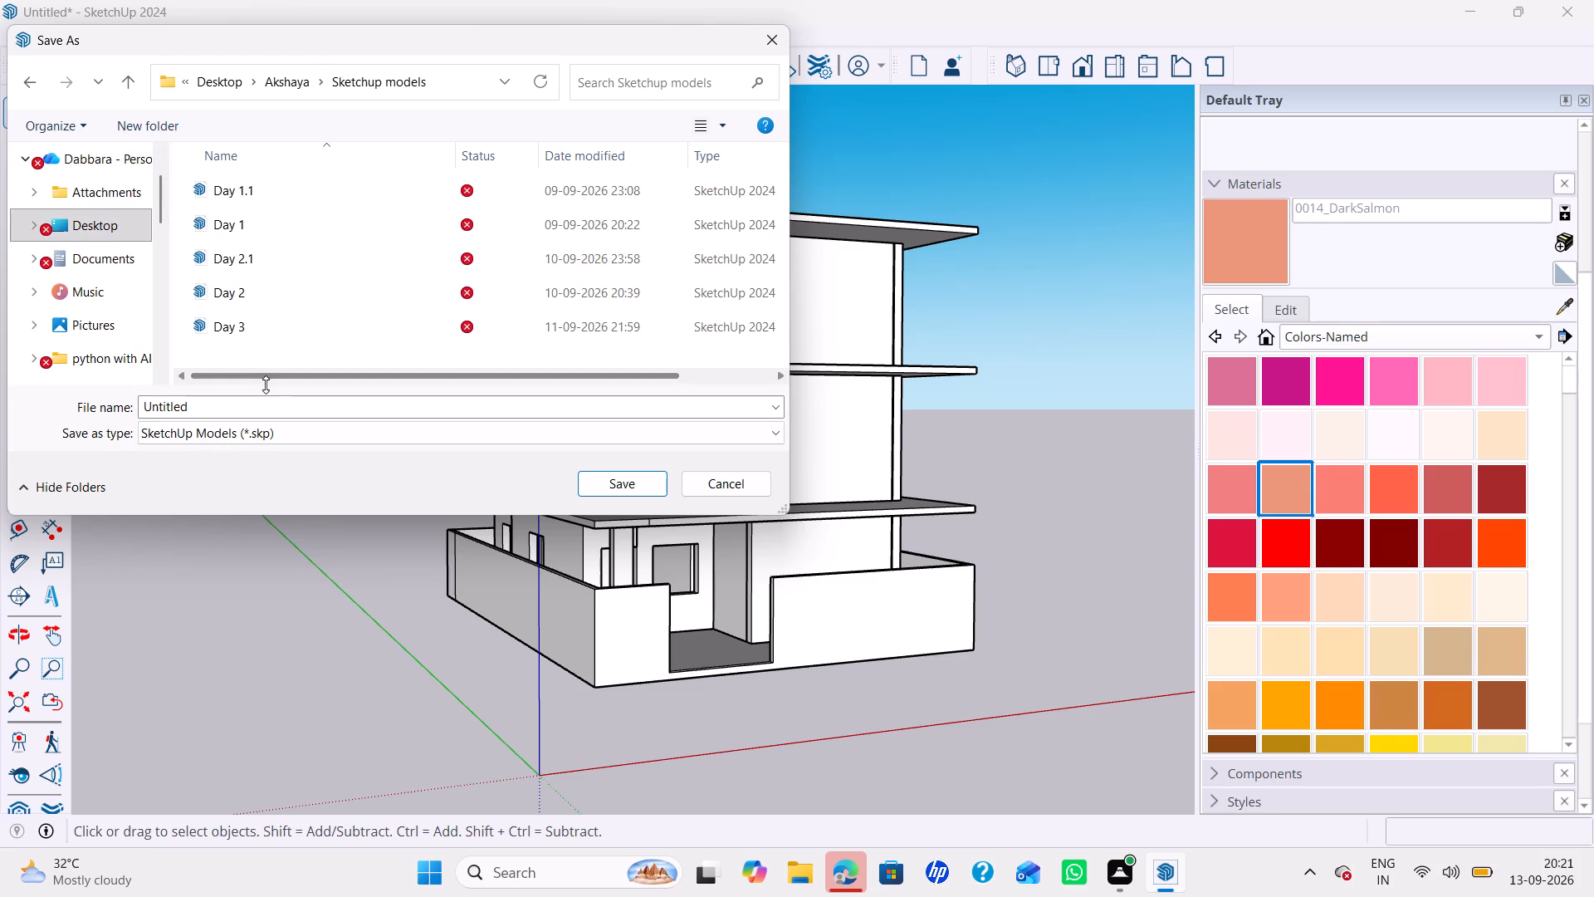
left_click(262, 404)
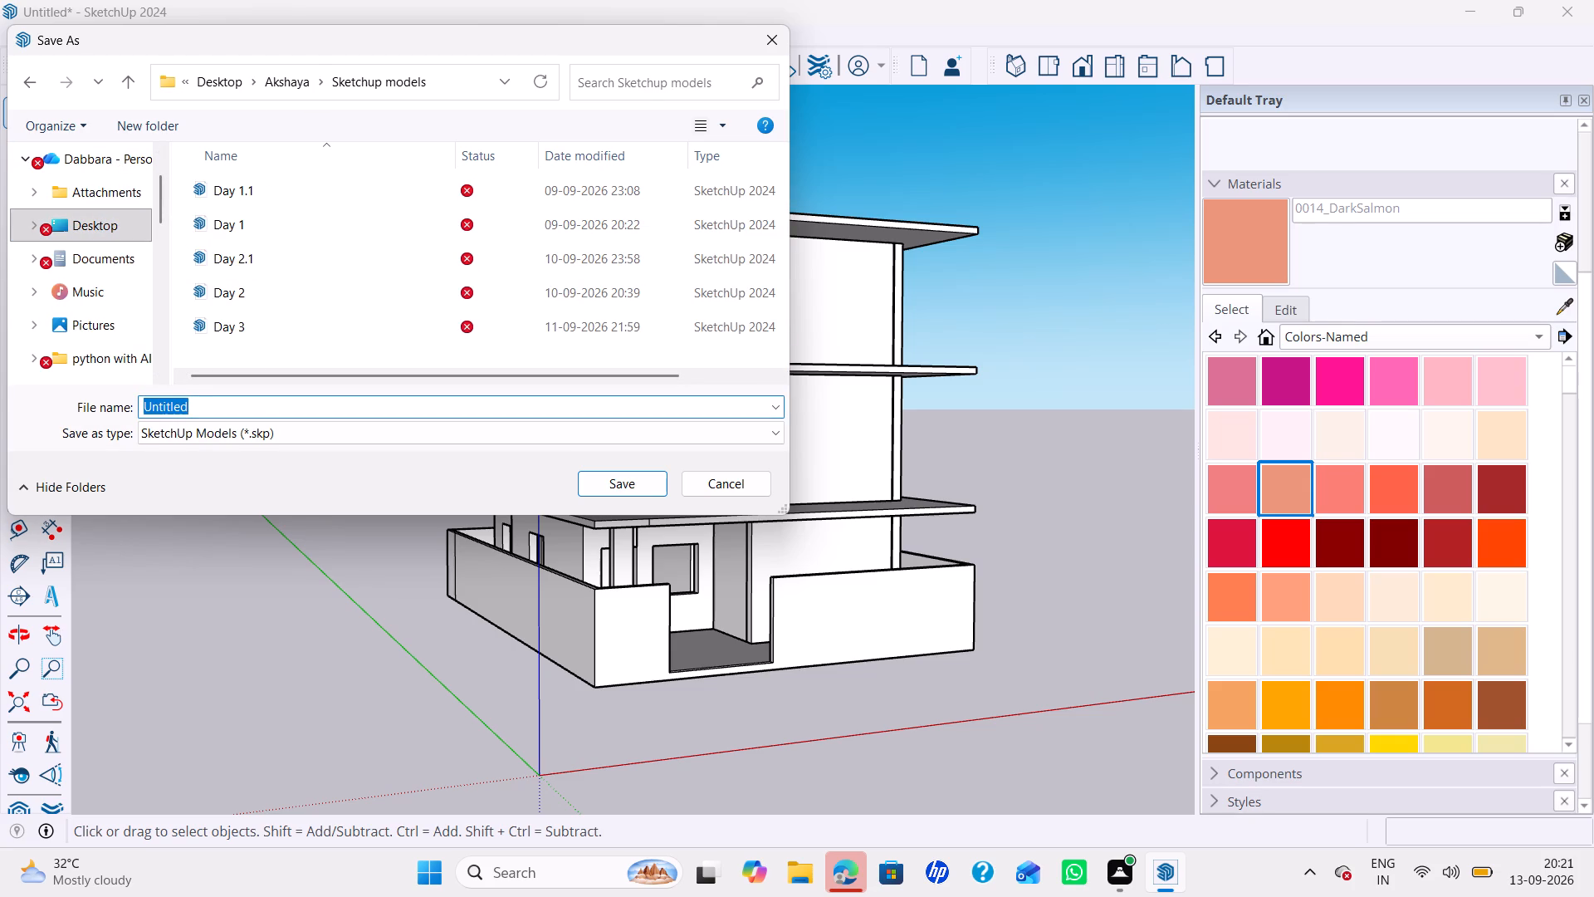
type("day")
key("space")
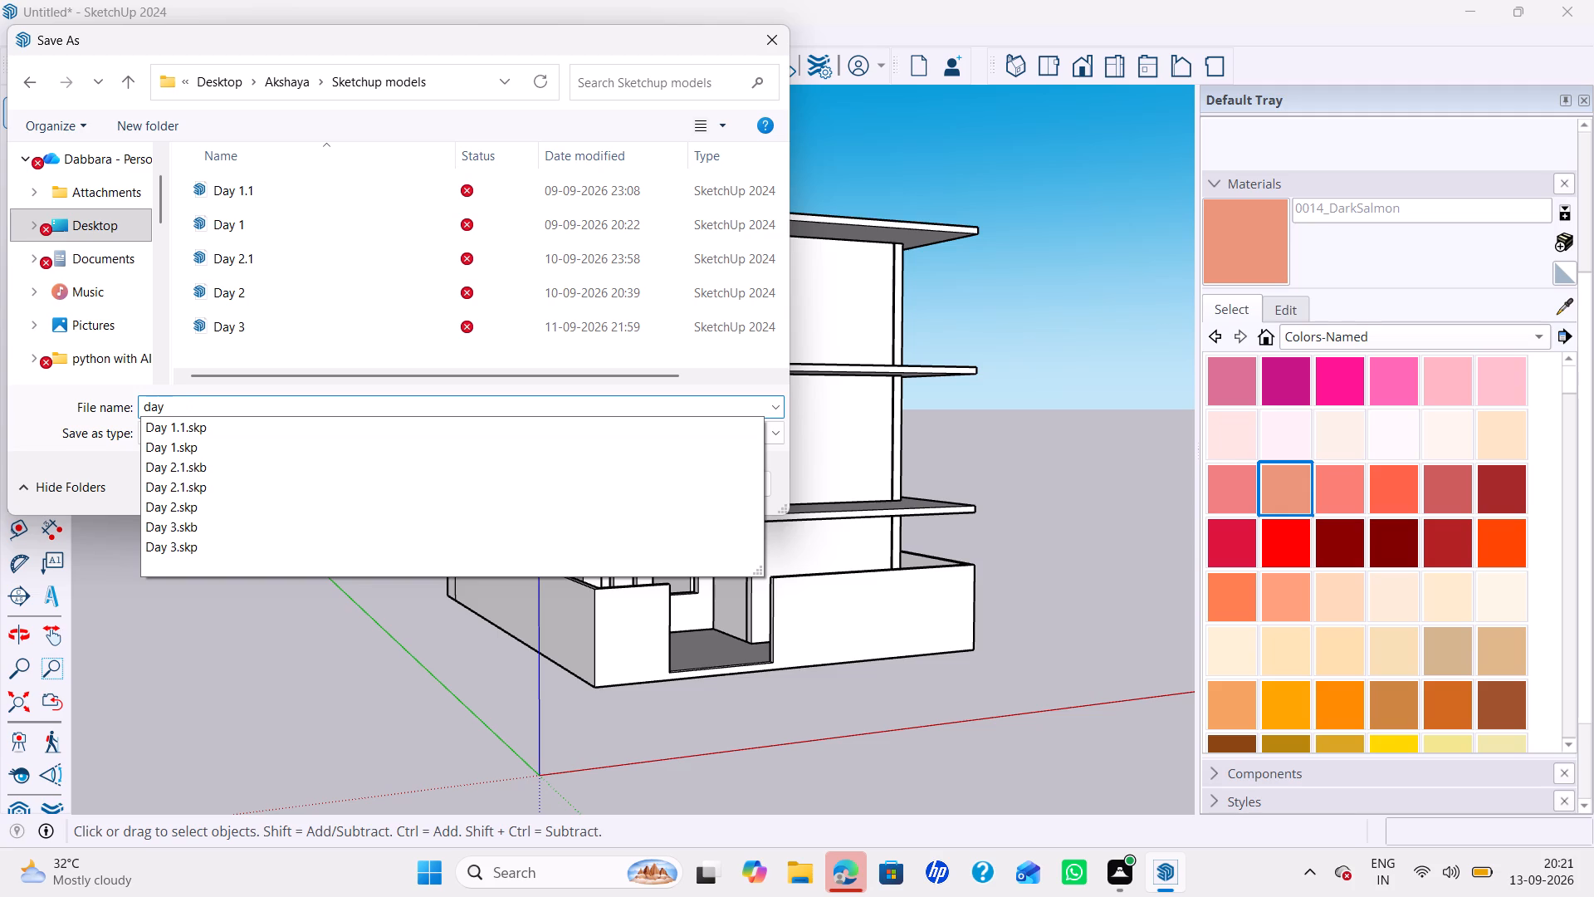
key("4")
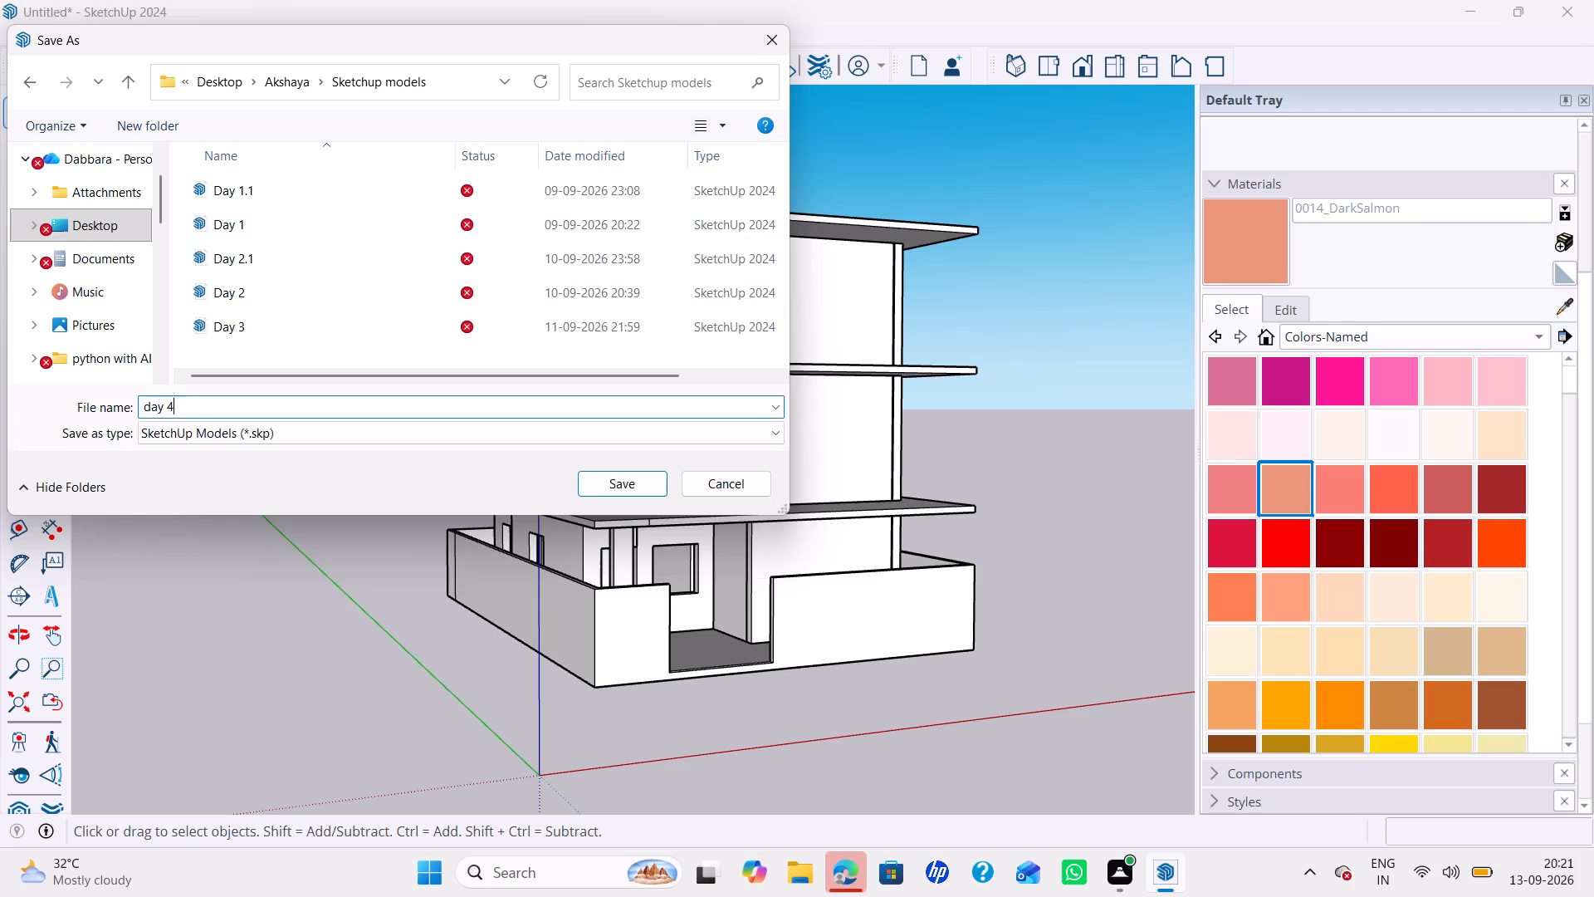
key("space")
left_click(621, 482)
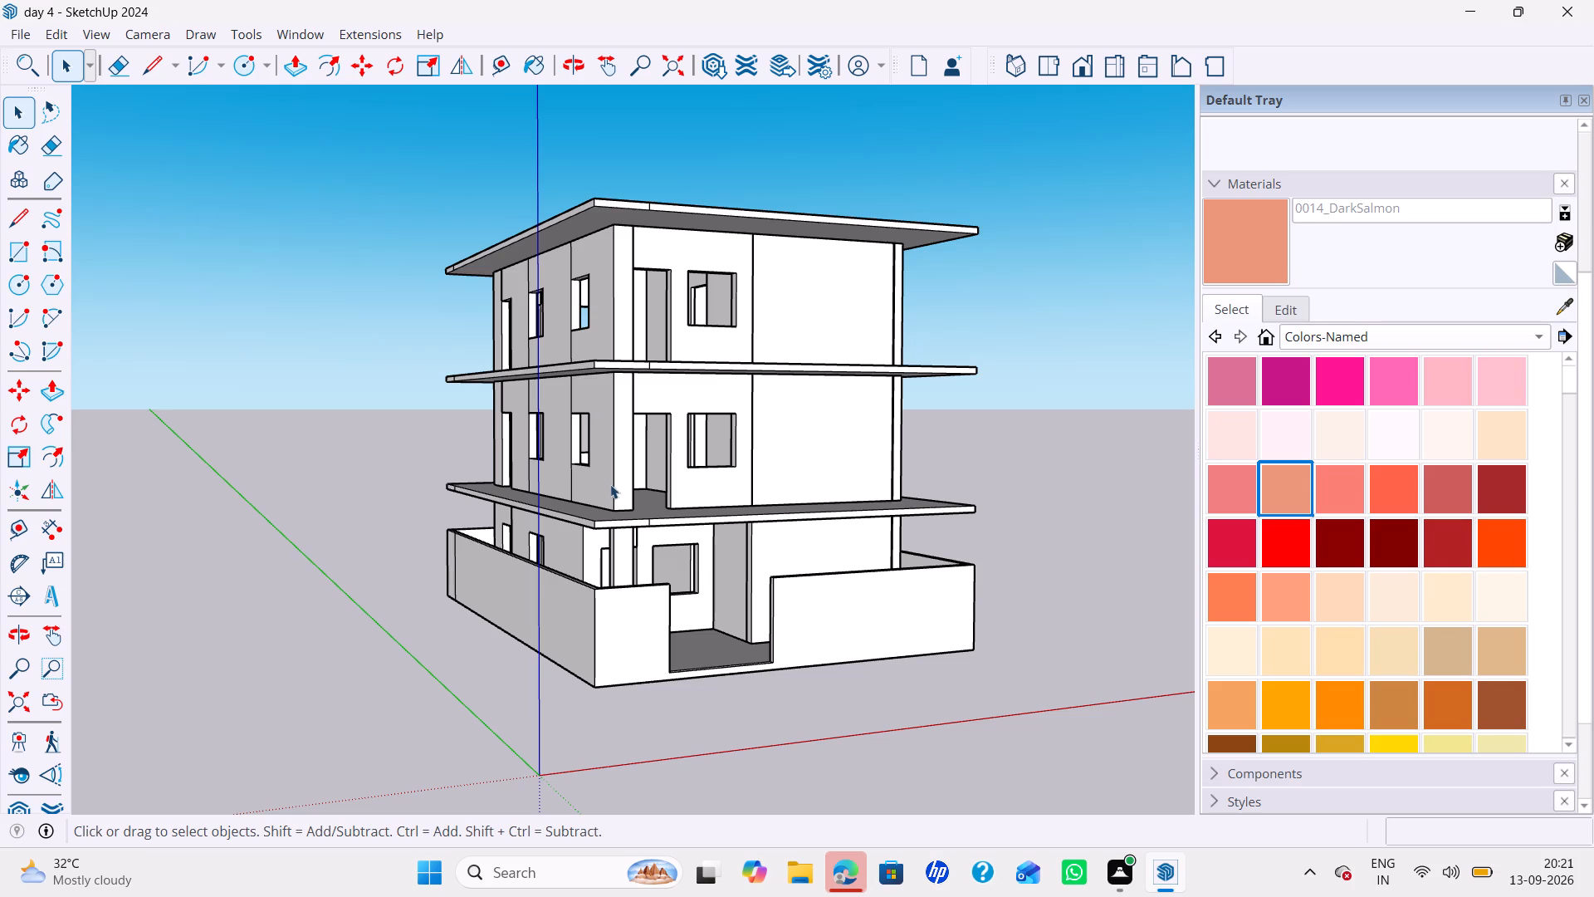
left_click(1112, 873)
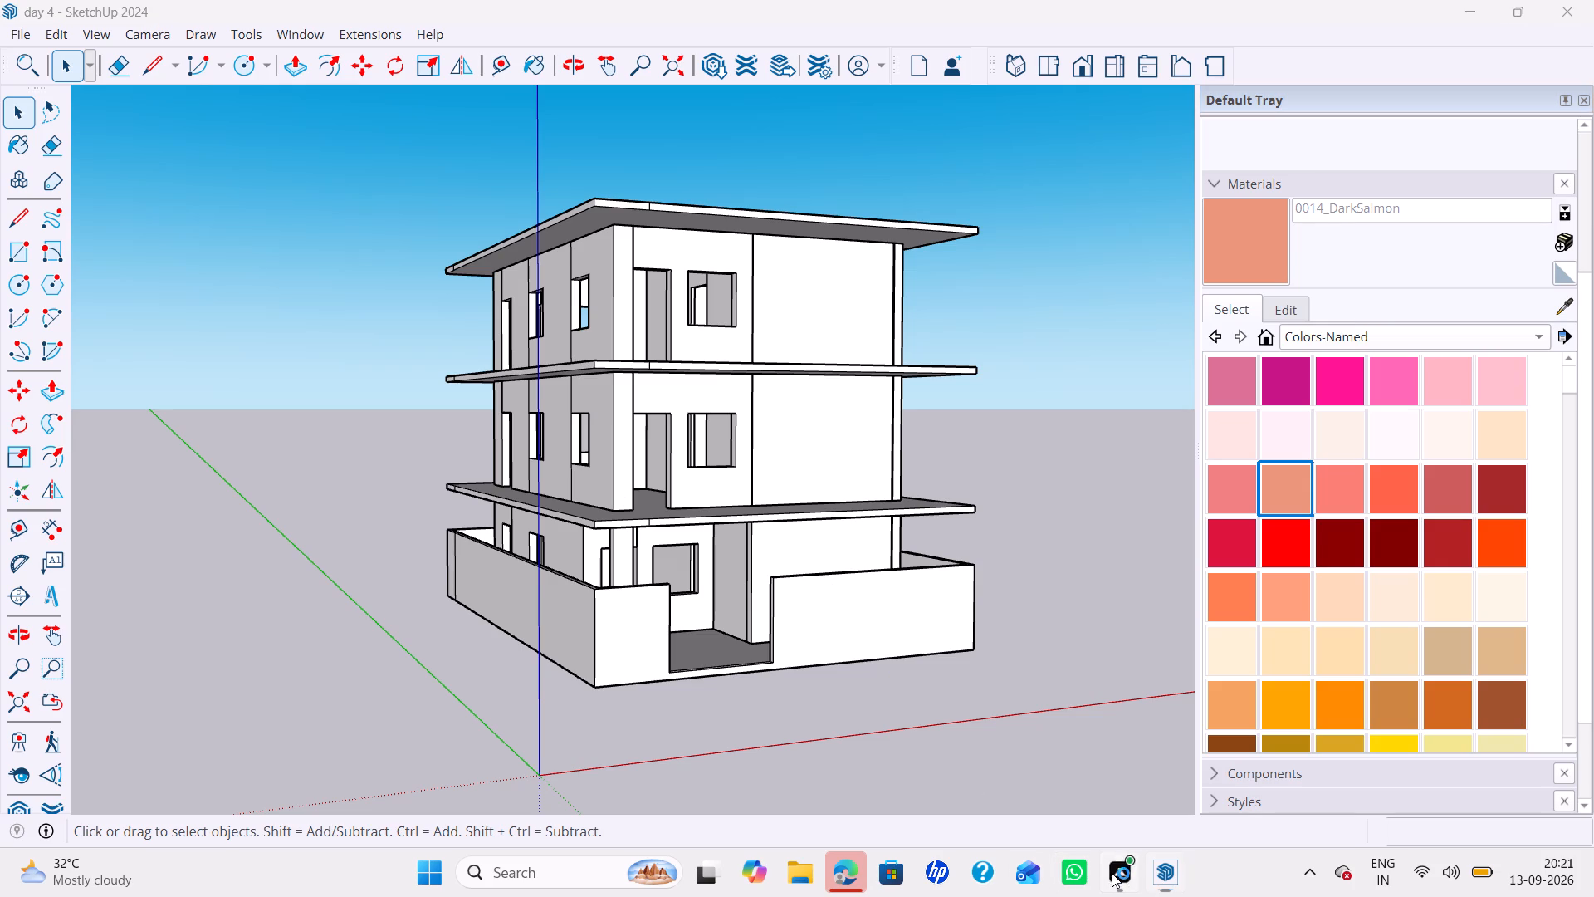